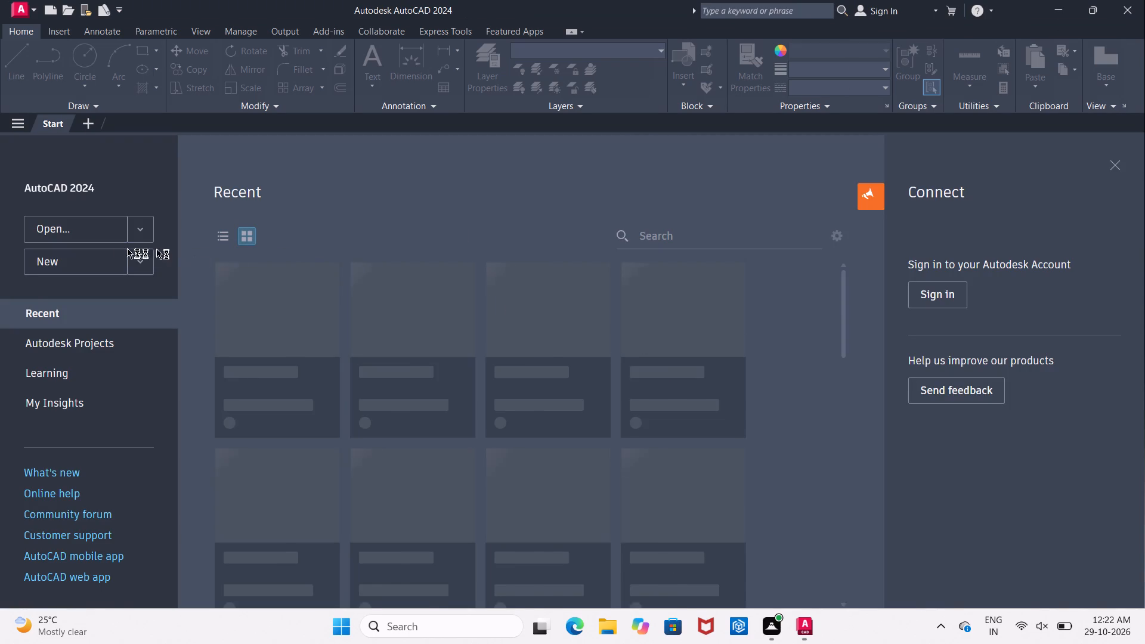
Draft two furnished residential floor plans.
Create a new blank drawing from the start page.
left_click(102, 259)
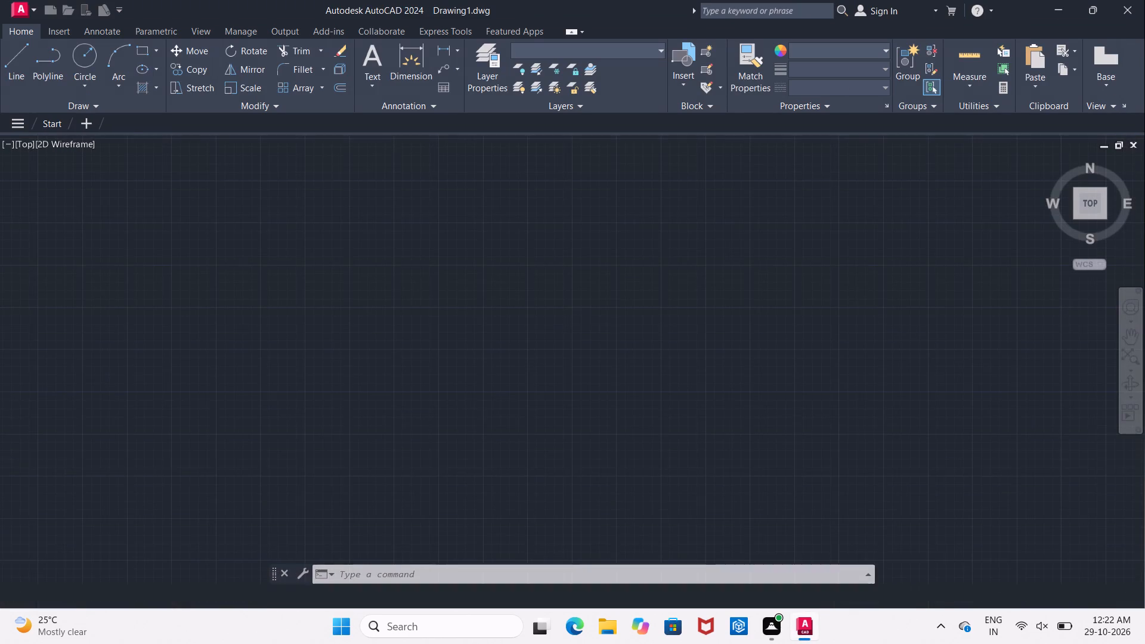
Turn the UCS icon off with the UCSICON command.
key("u")
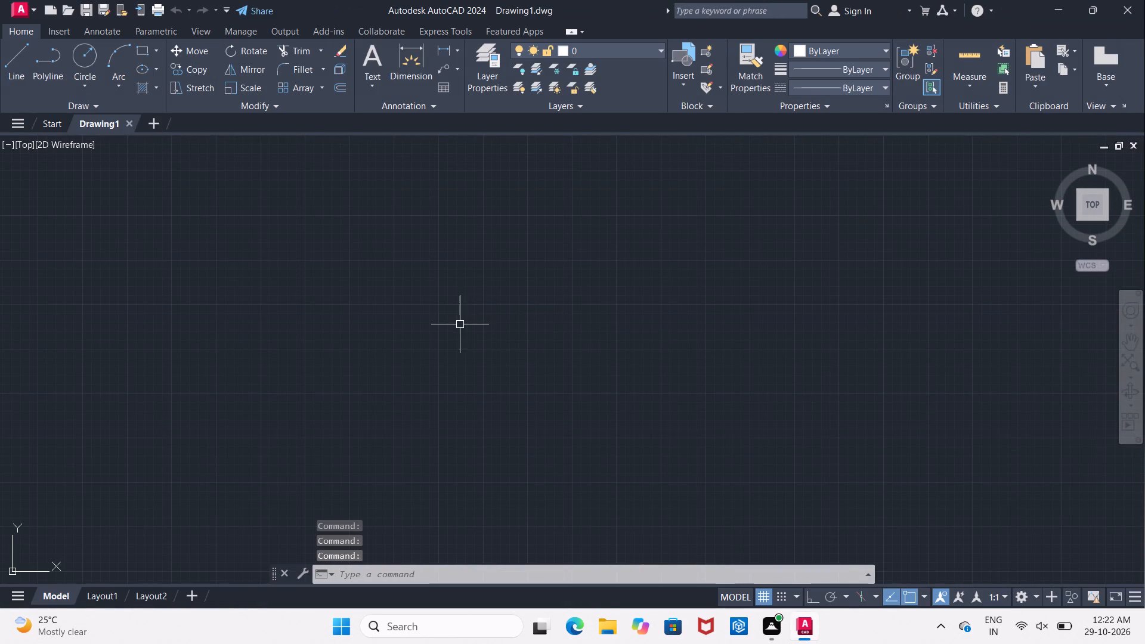
type("CS")
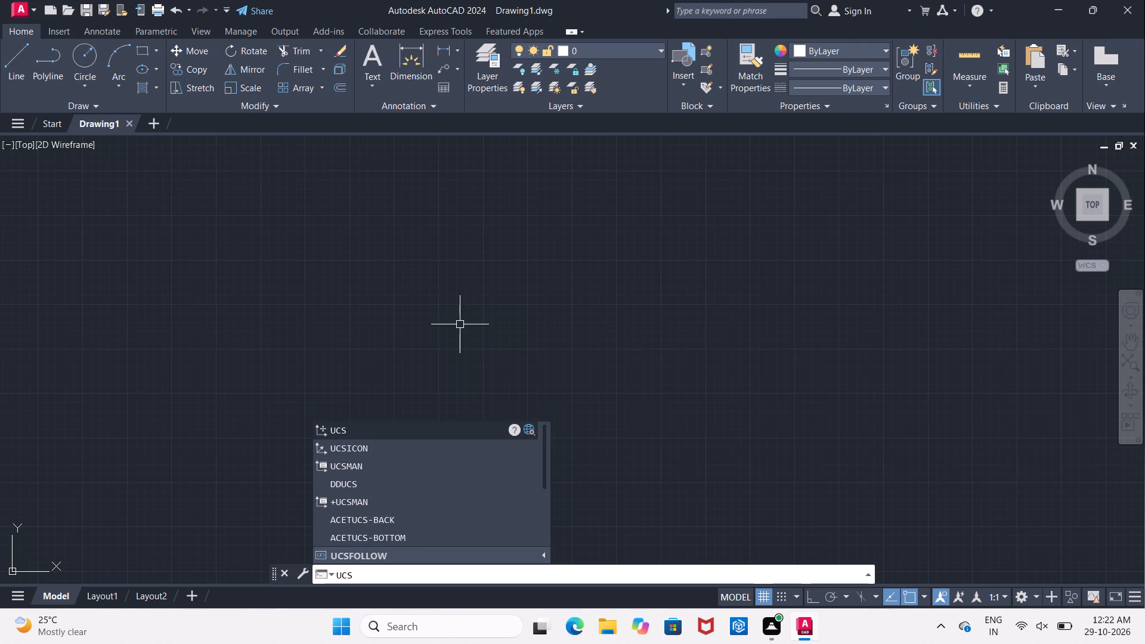
left_click(392, 453)
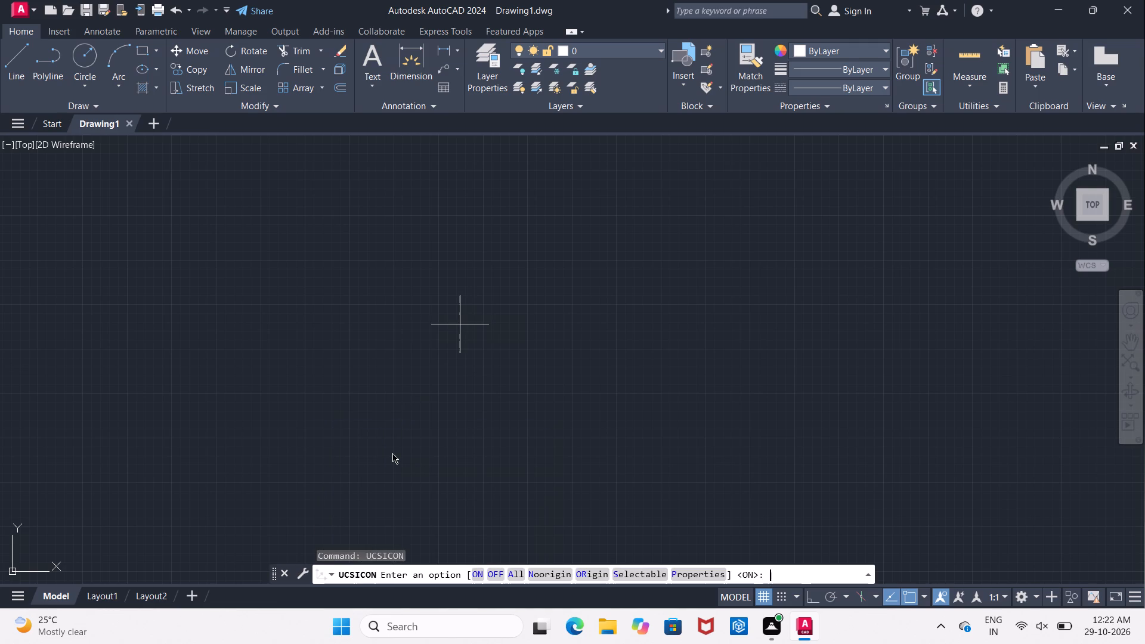
left_click(488, 572)
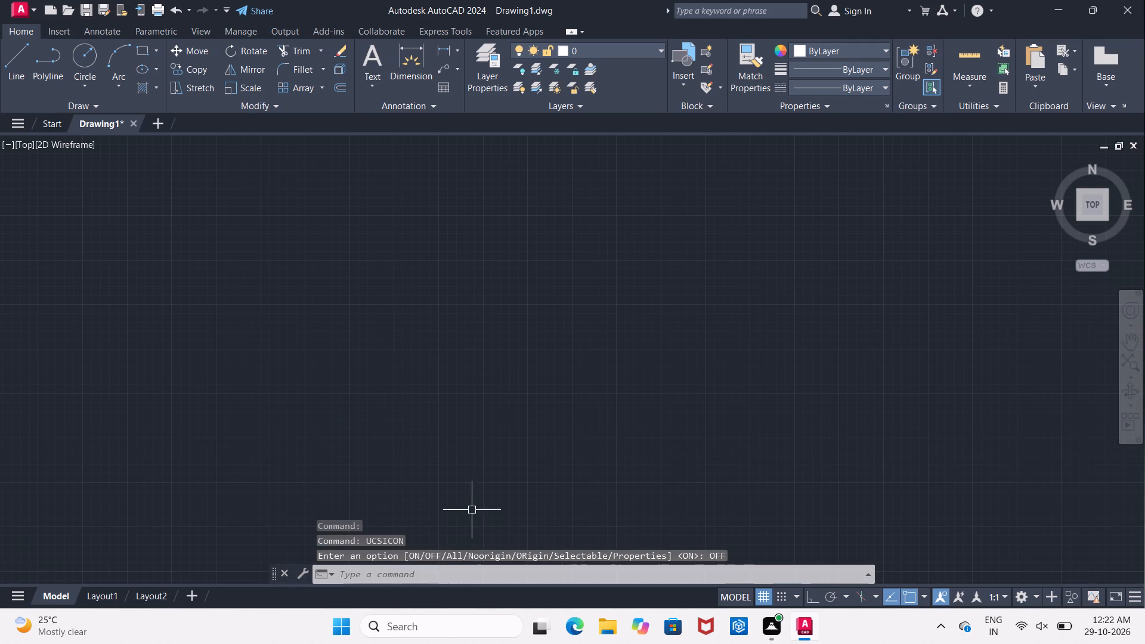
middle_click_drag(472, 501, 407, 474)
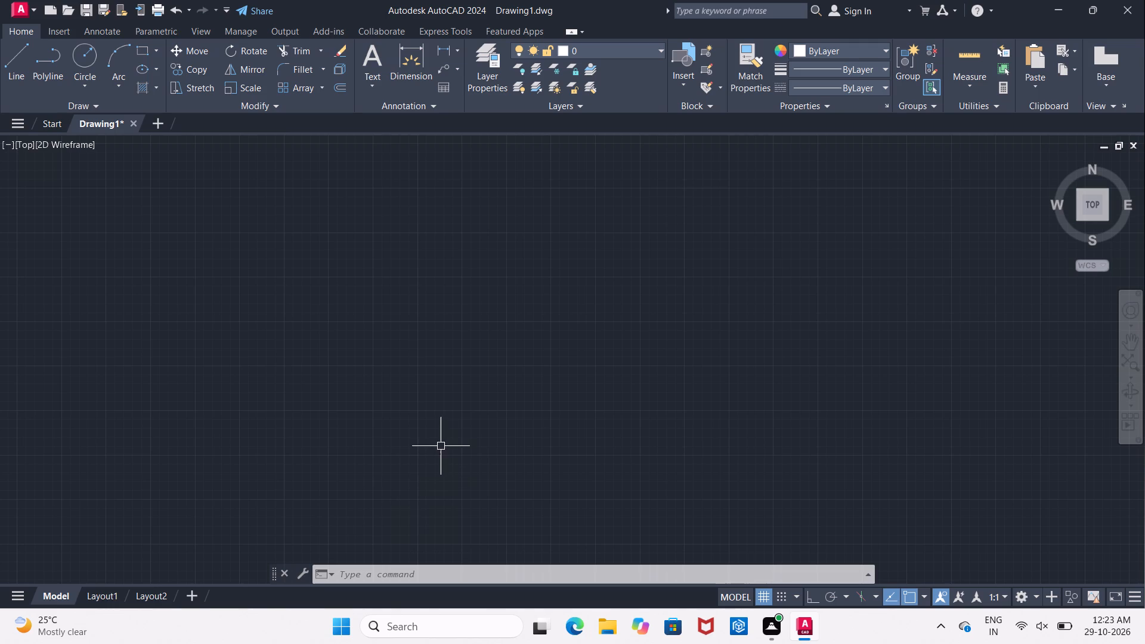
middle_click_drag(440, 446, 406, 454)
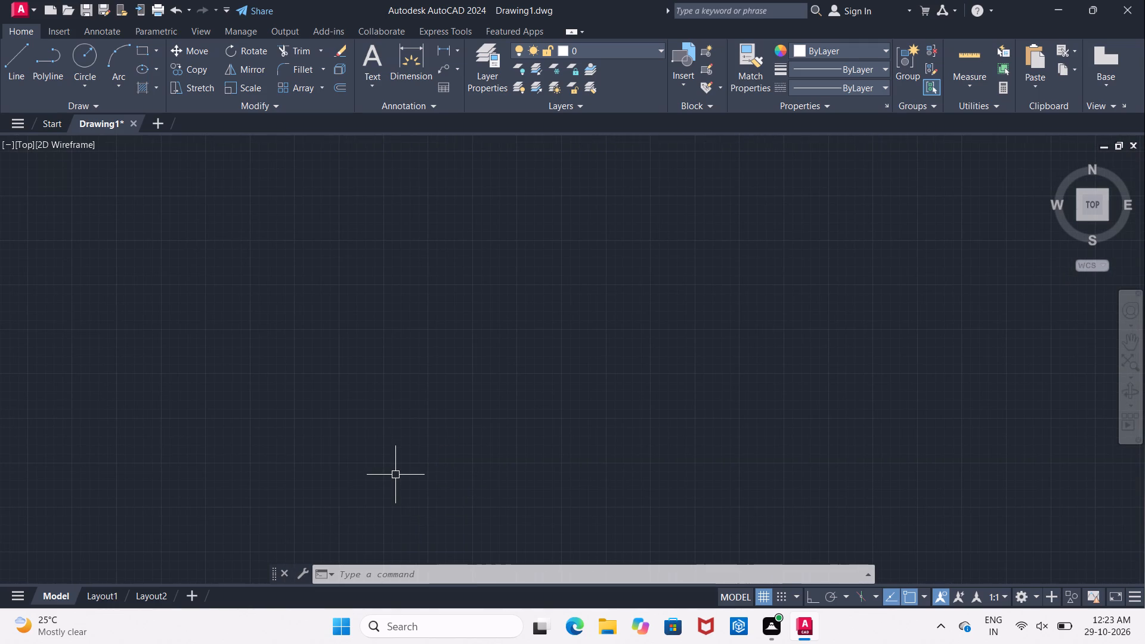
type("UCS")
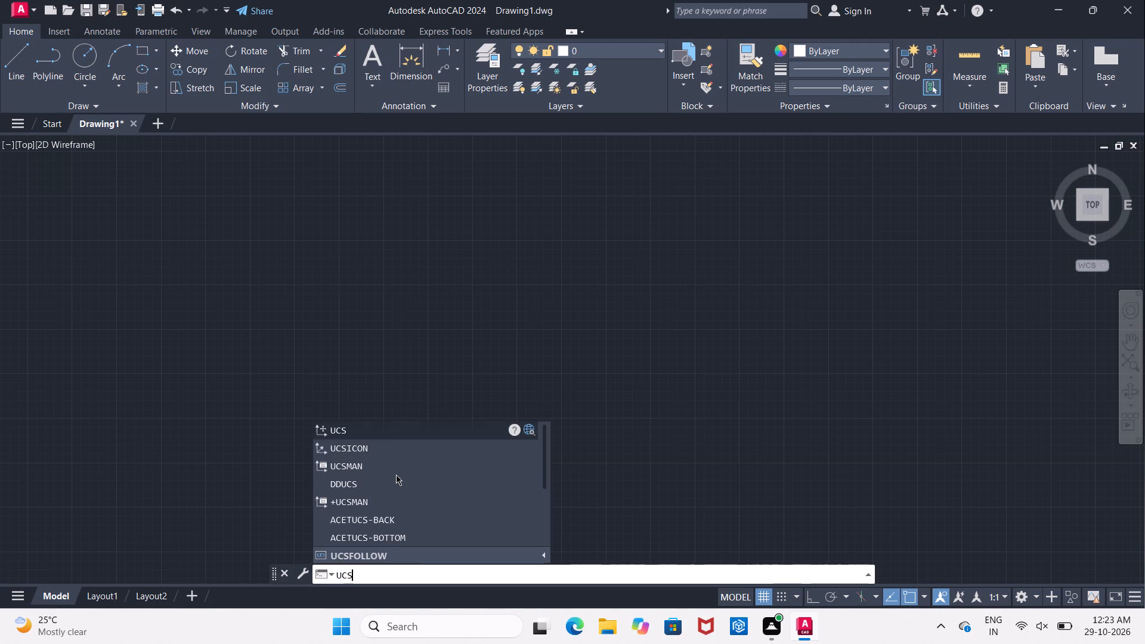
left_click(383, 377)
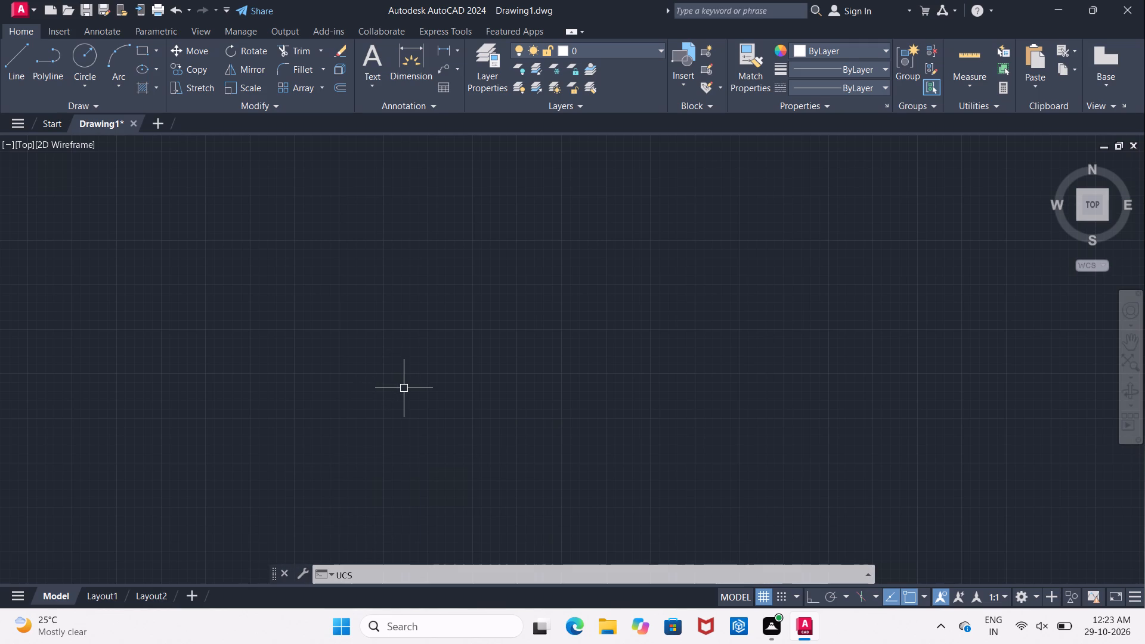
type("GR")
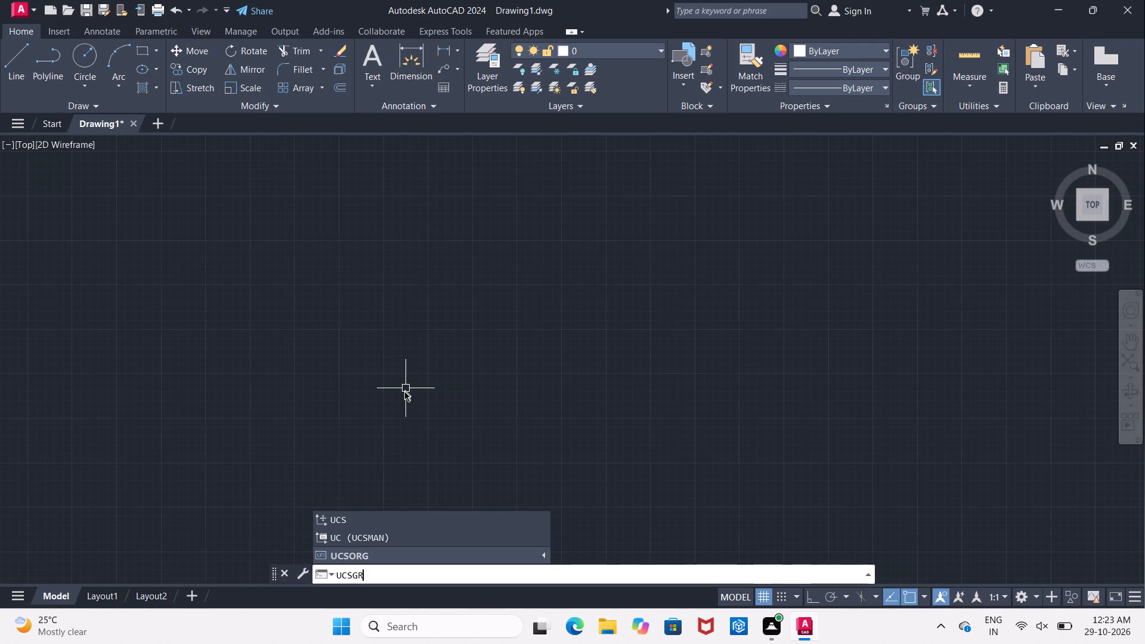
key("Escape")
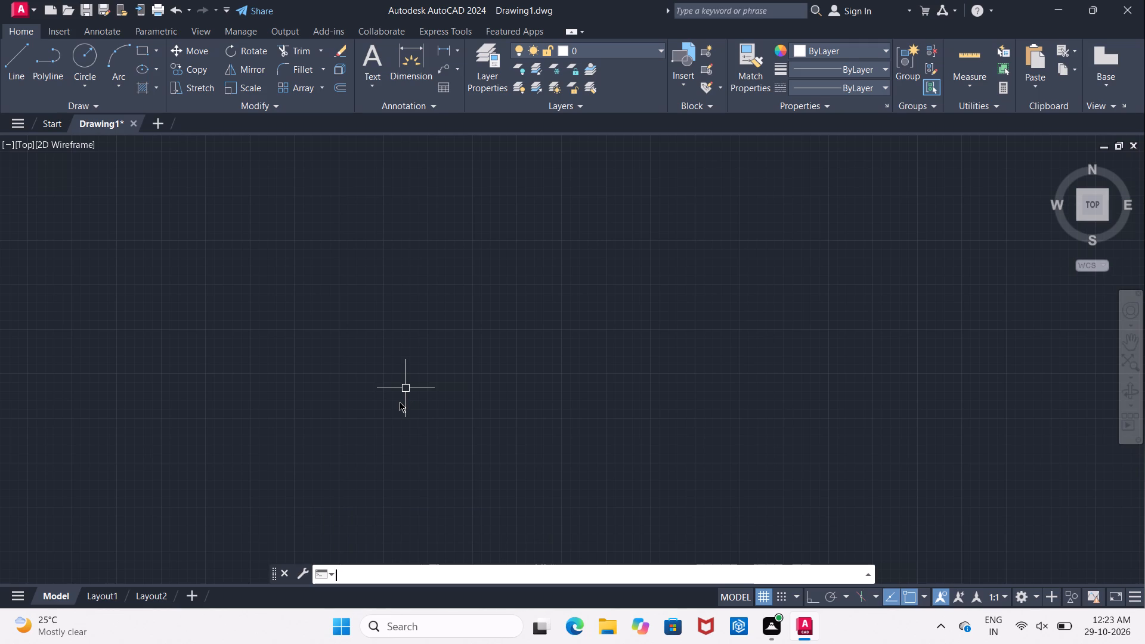
Turn off the grid display in the drawing area.
left_click(759, 593)
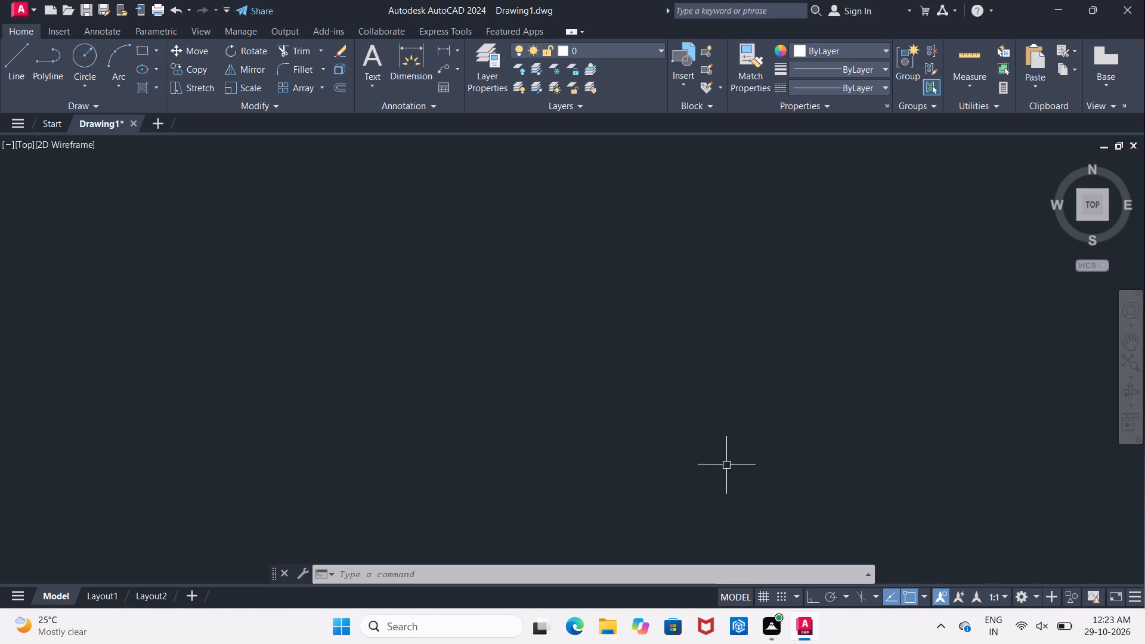
Configure the drawing units to Architectural length with 0'-0 1/2" precision, 0.00 angle precision and Inches as insertion scale.
middle_click_drag(688, 444, 572, 464)
type("UN")
key("Return")
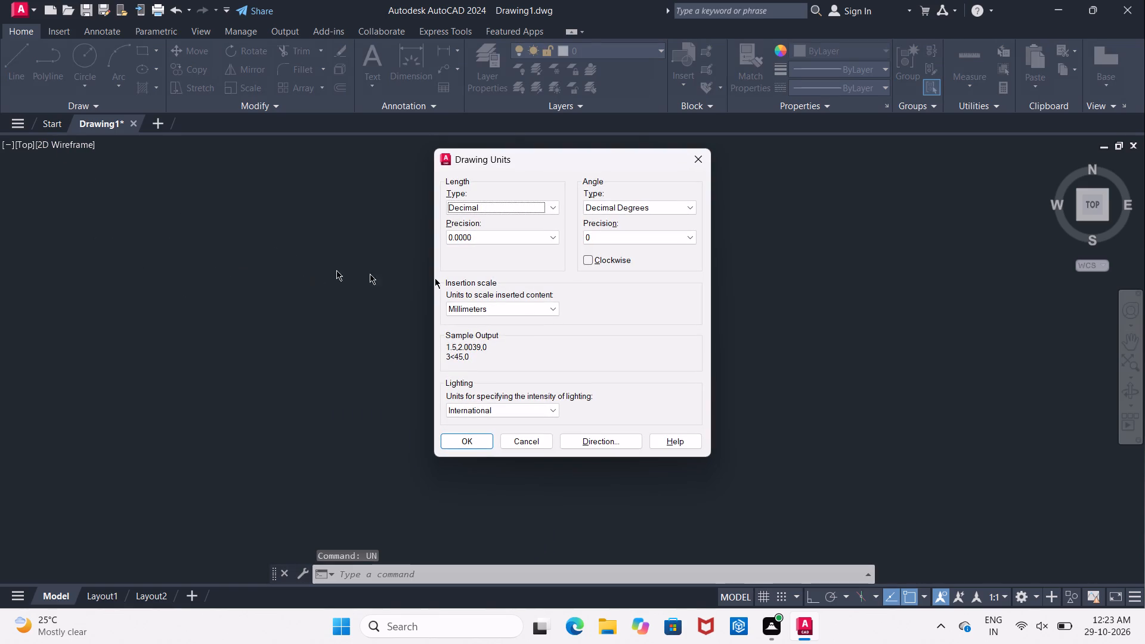
left_click(527, 208)
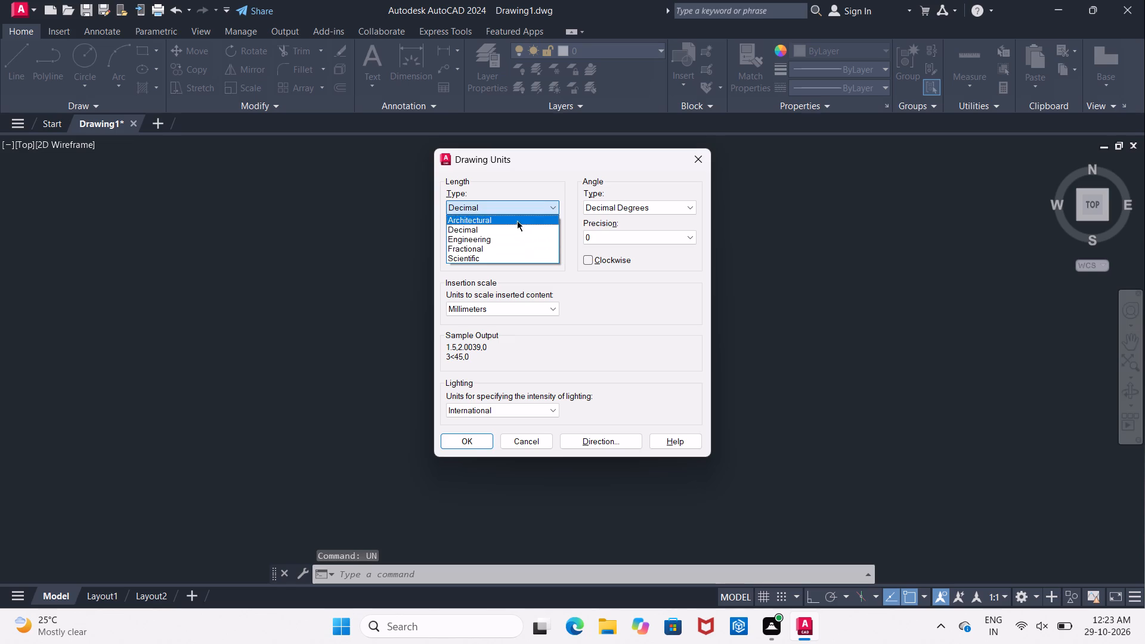
left_click(517, 221)
left_click(516, 237)
left_click(515, 259)
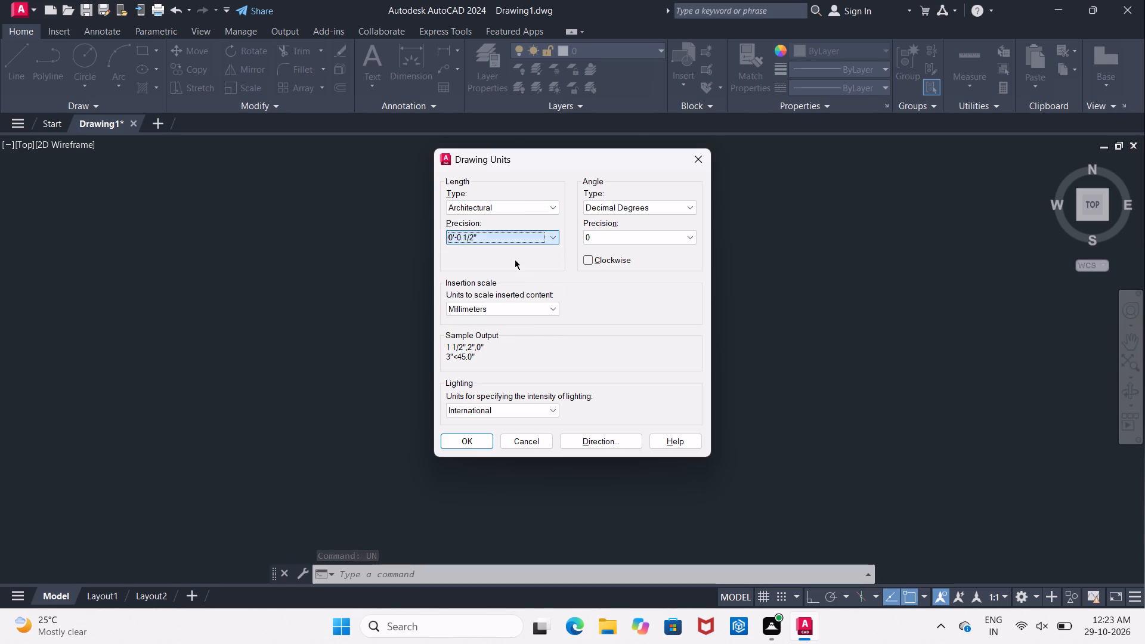
left_click(583, 236)
left_click(593, 267)
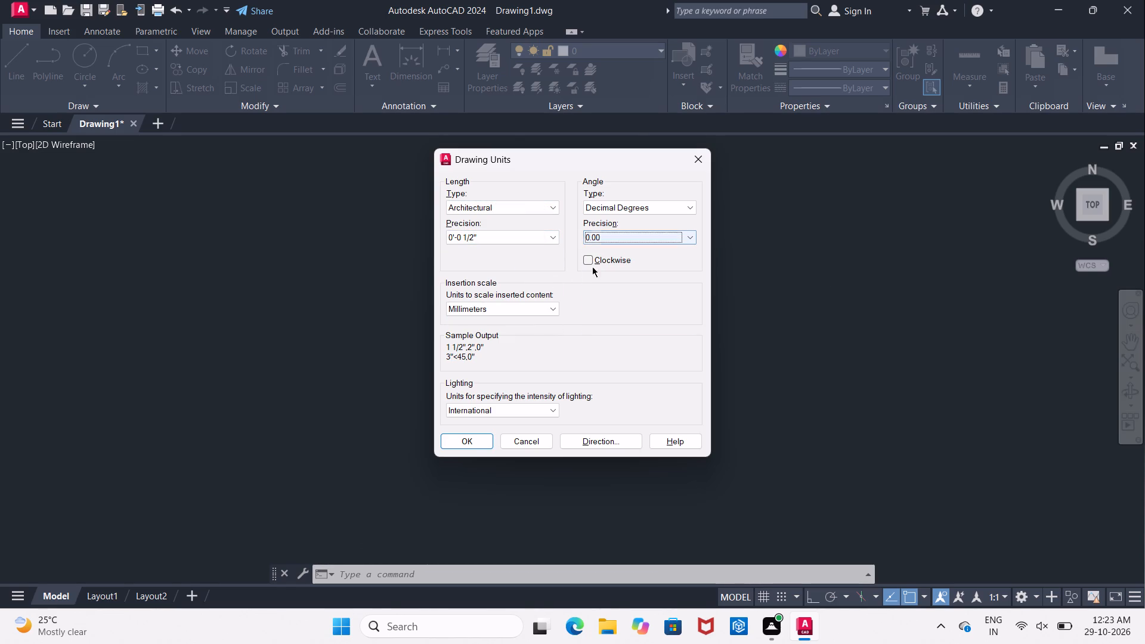
left_click(496, 301)
left_click(498, 309)
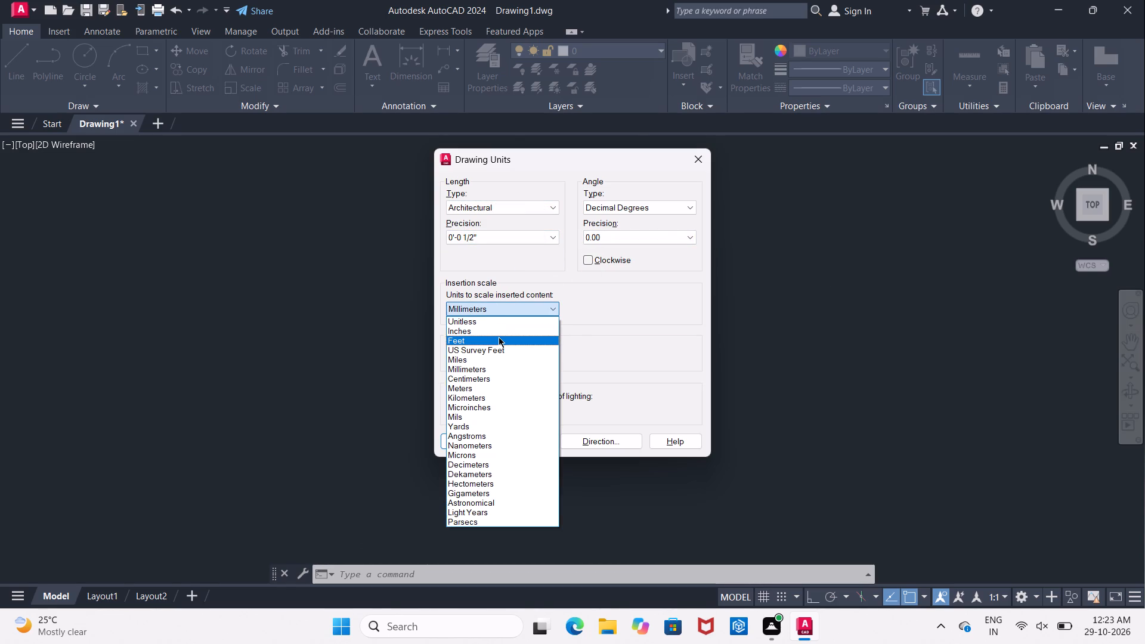
left_click(499, 331)
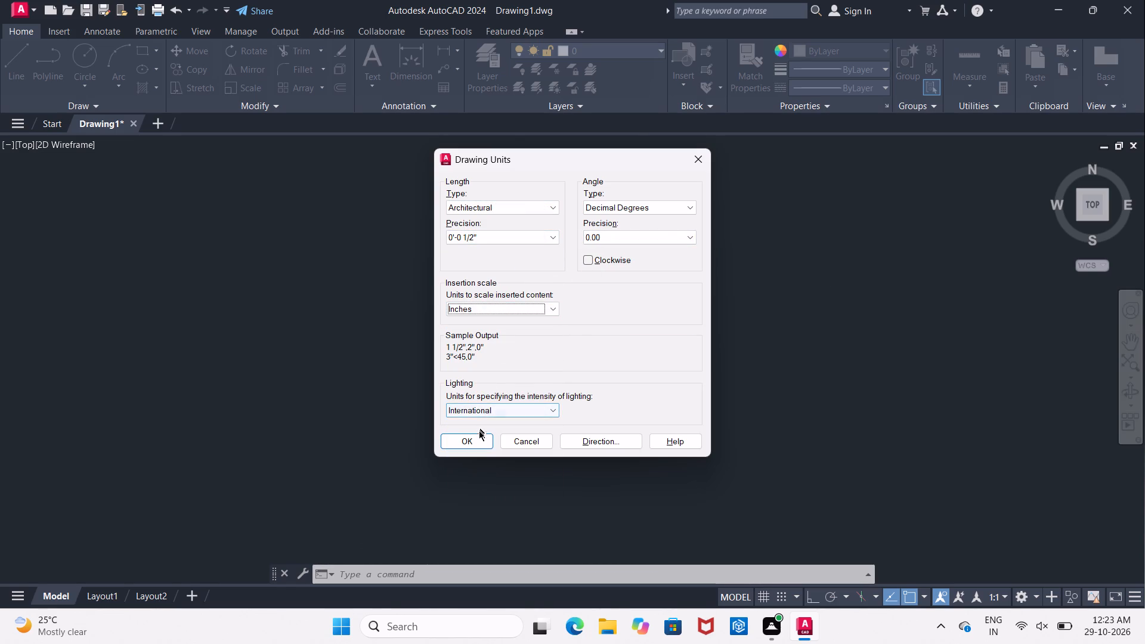
left_click(477, 439)
Modify the ISO-25 dimension style's primary units to Architectural with 0'-0 1/2" precision and angular precision 0.00.
key("d")
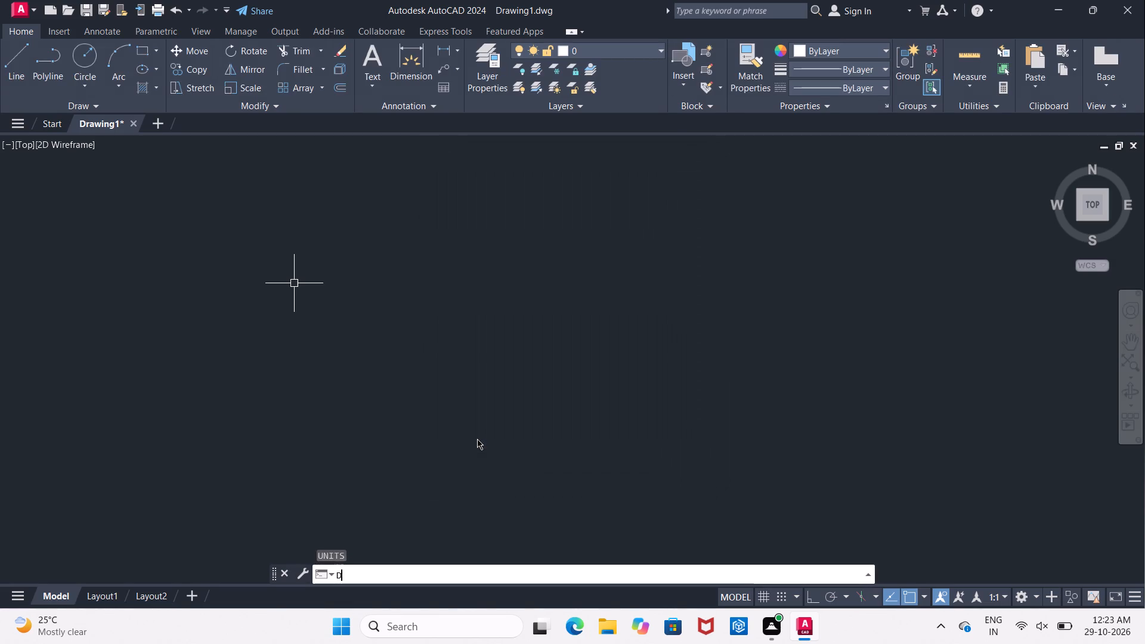
key("Return")
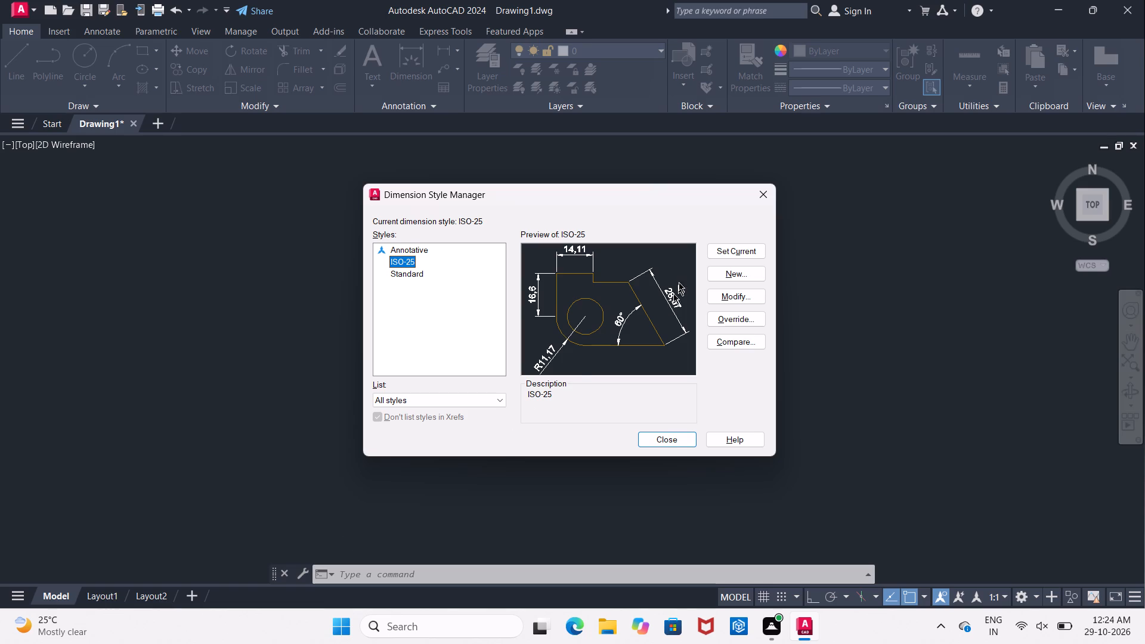
left_click(733, 293)
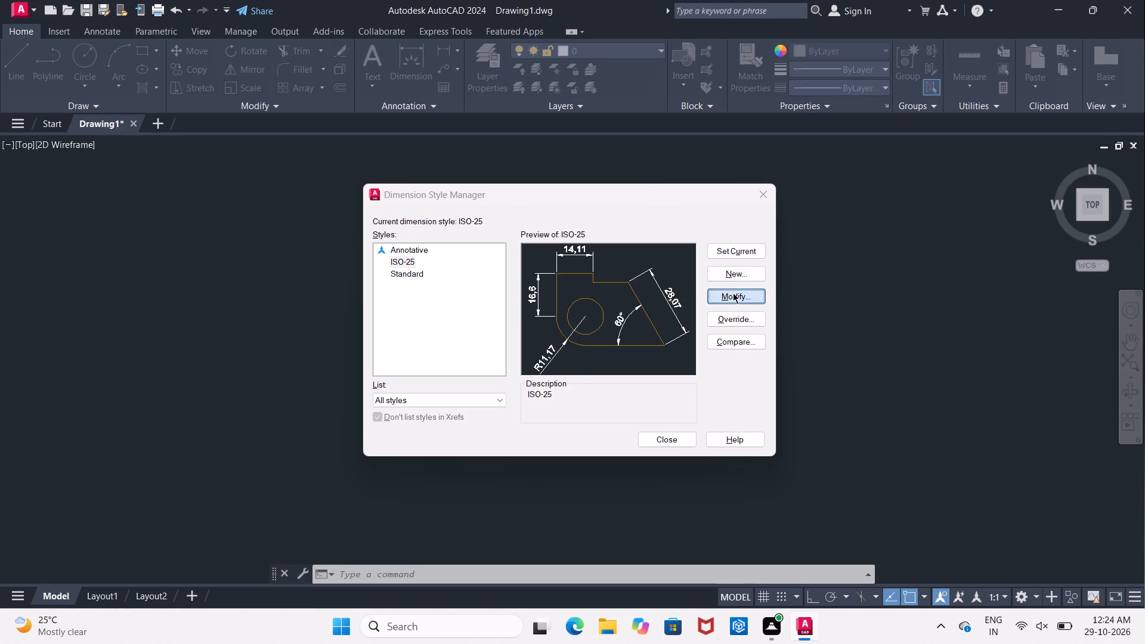
left_click(548, 145)
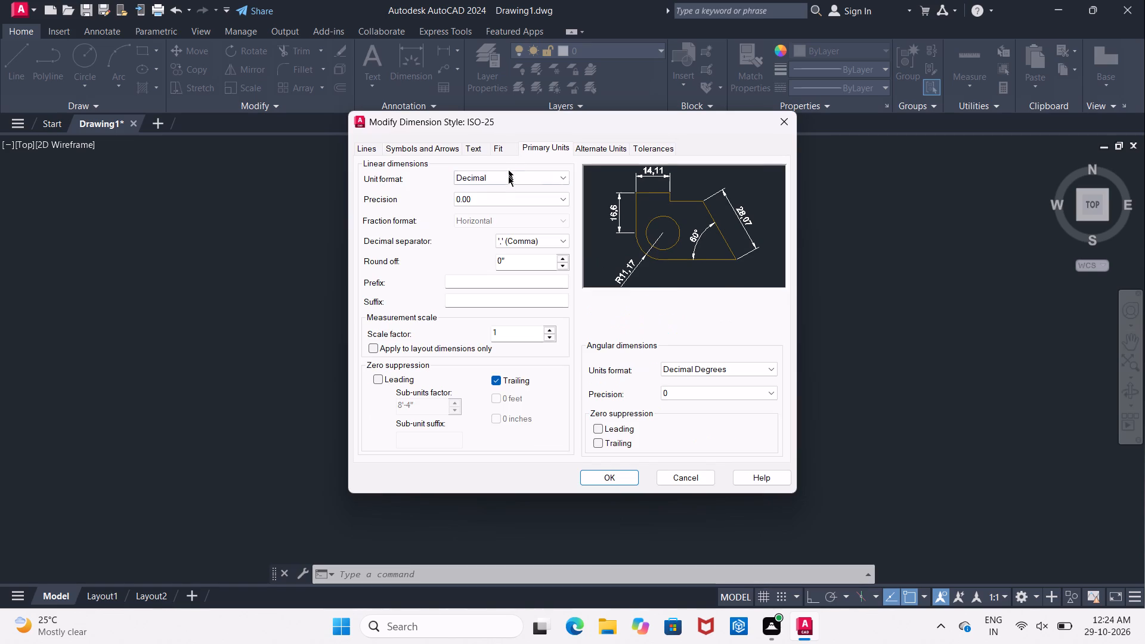
left_click(515, 178)
left_click(518, 218)
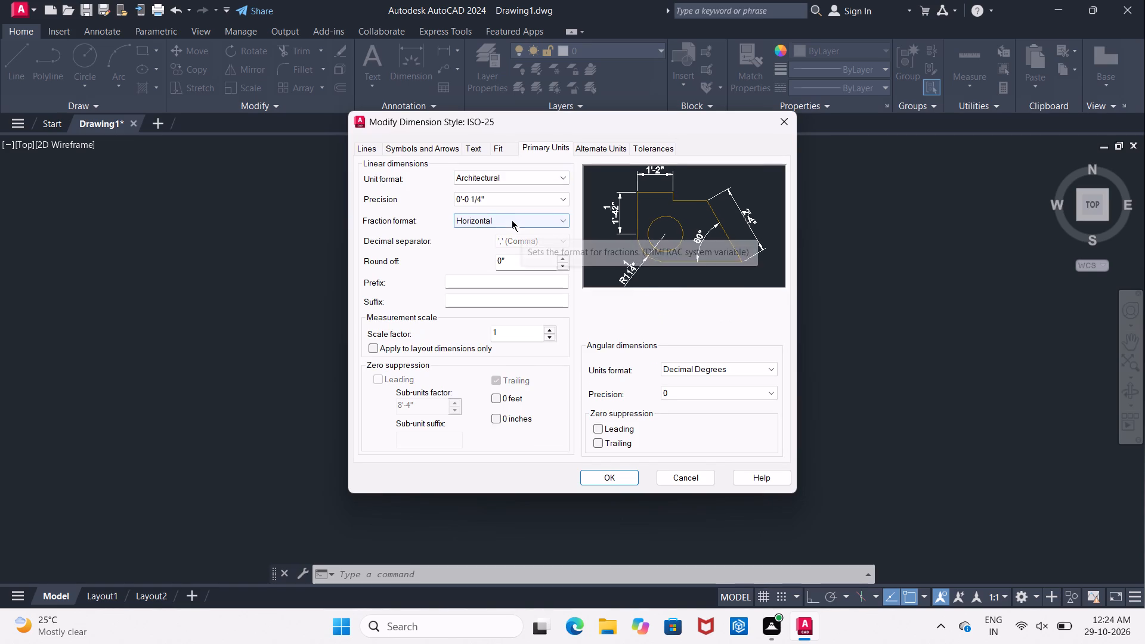
left_click(506, 200)
left_click(506, 217)
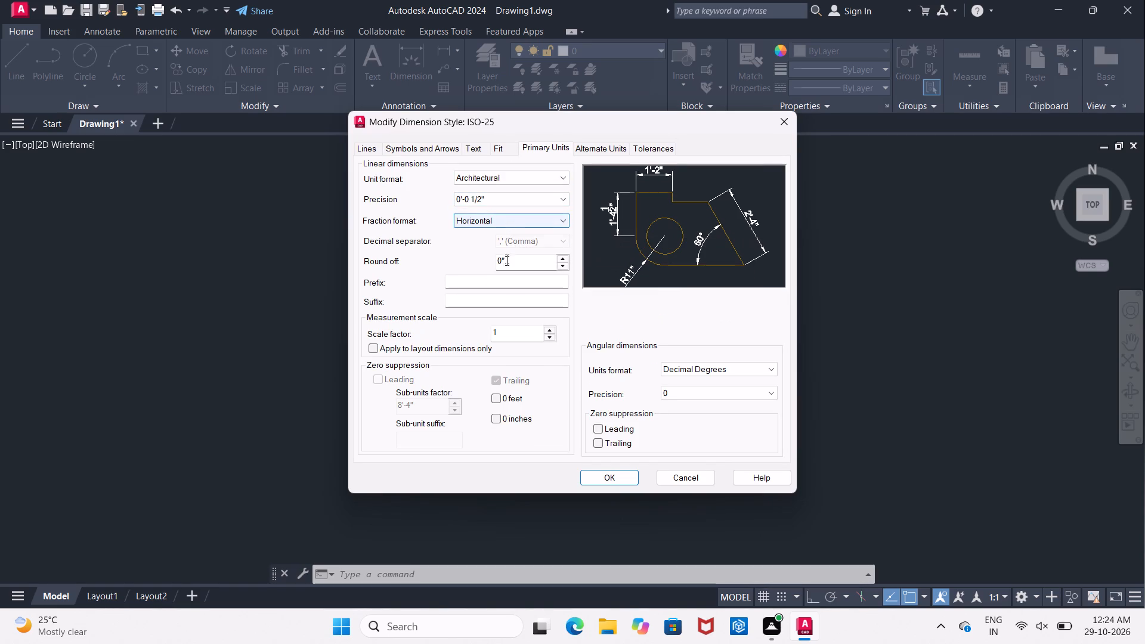
left_click(713, 388)
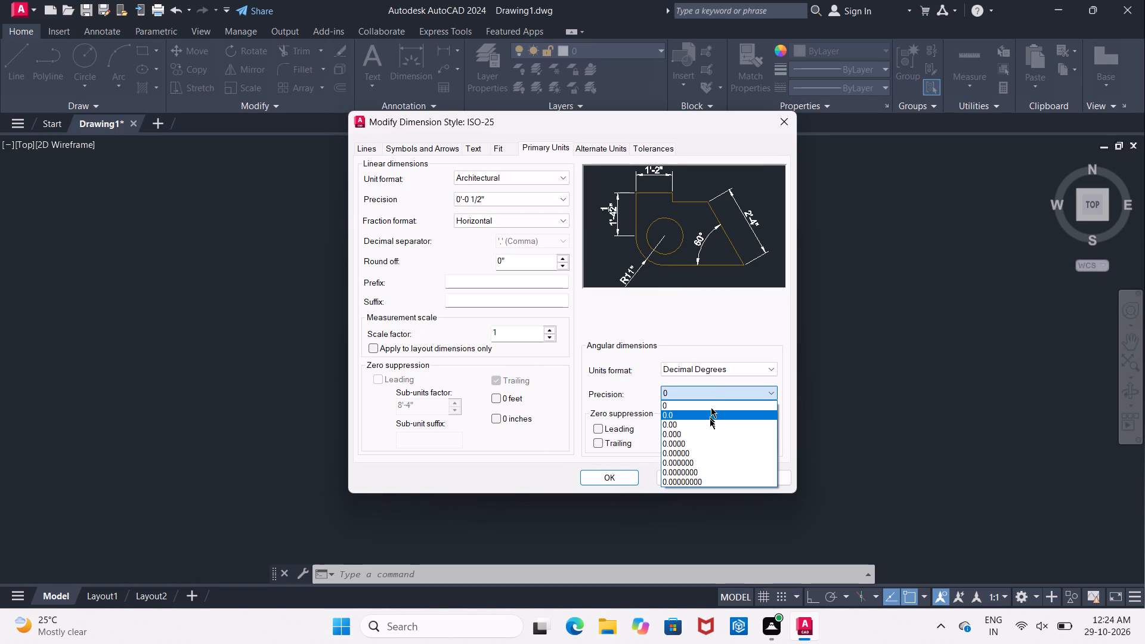
left_click(704, 422)
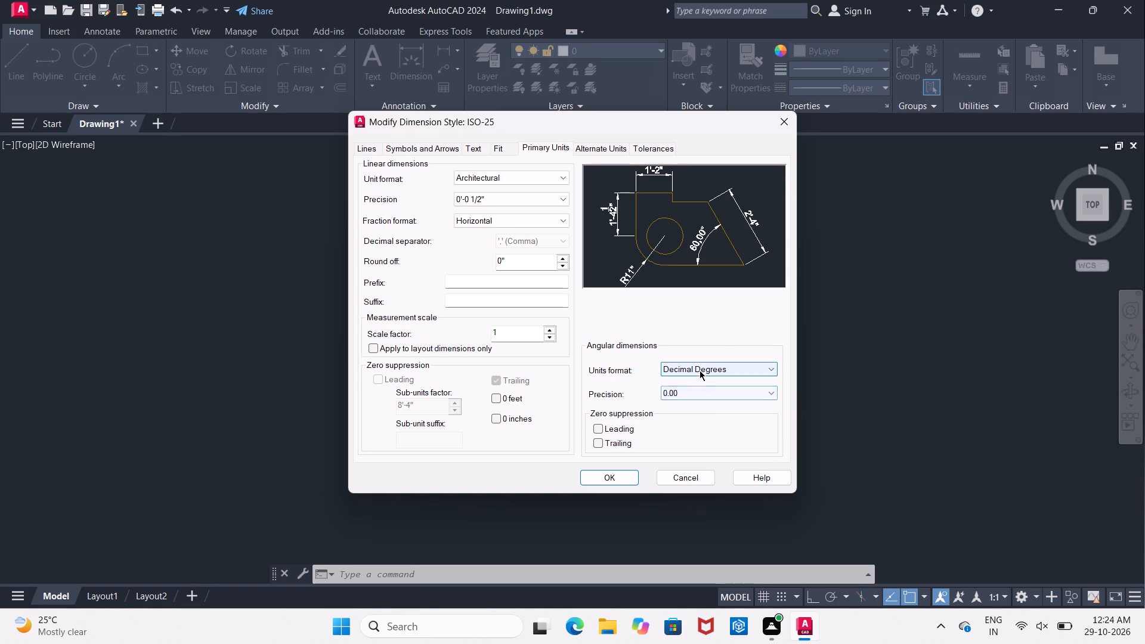
left_click(700, 370)
left_click(697, 339)
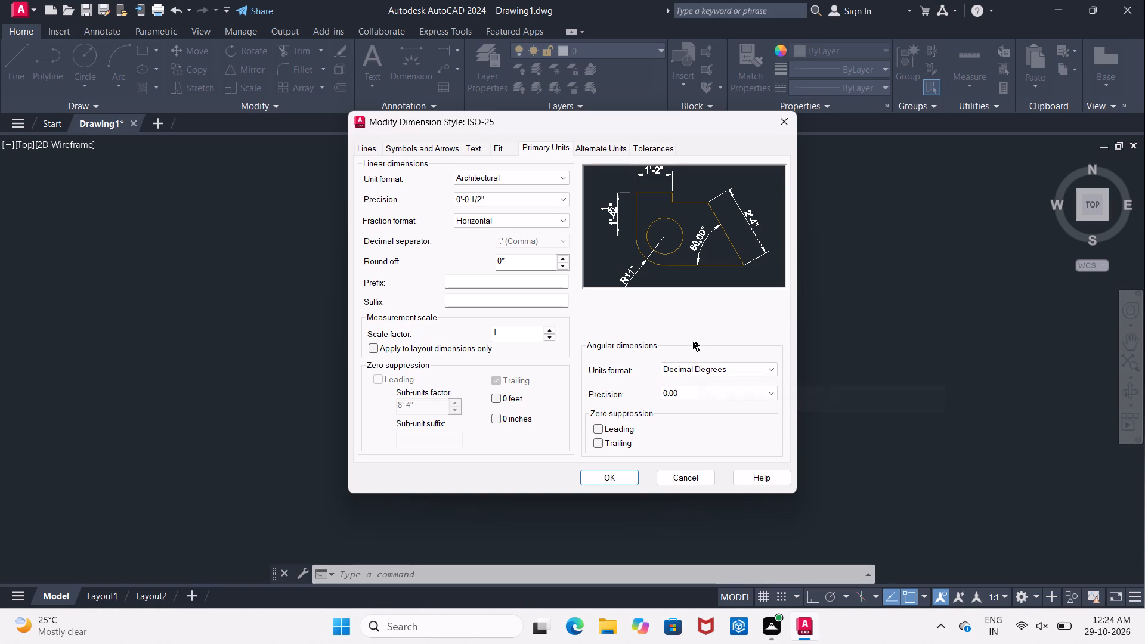
Set the dimension style's text height to 9" and its text offset from the dimension line to 2".
left_click(481, 144)
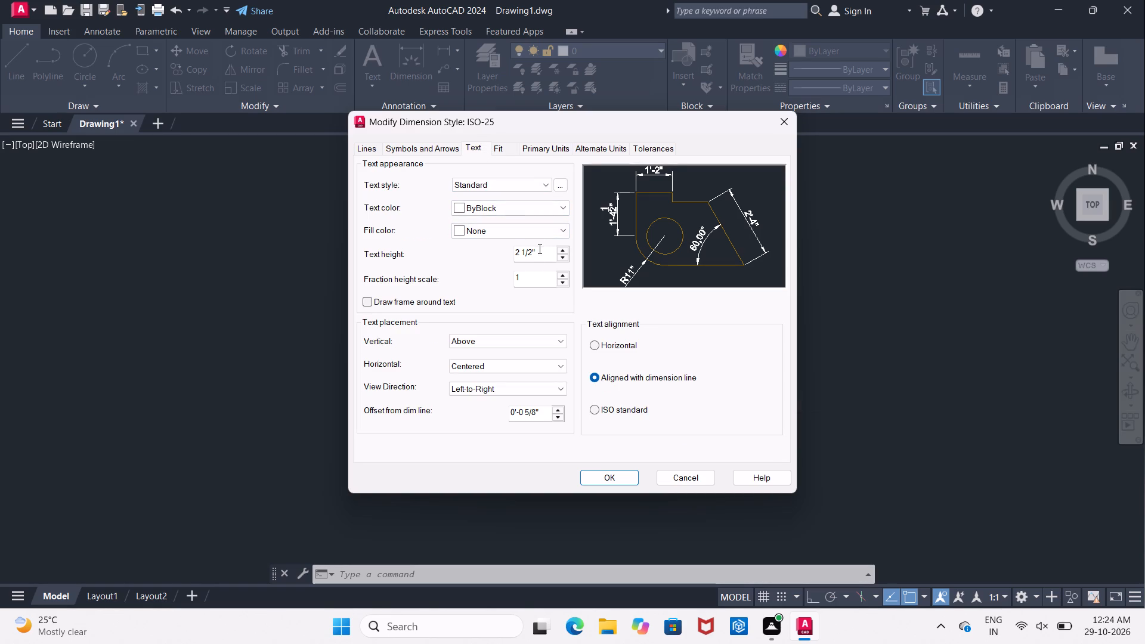
left_click_drag(540, 250, 464, 260)
type("9\"")
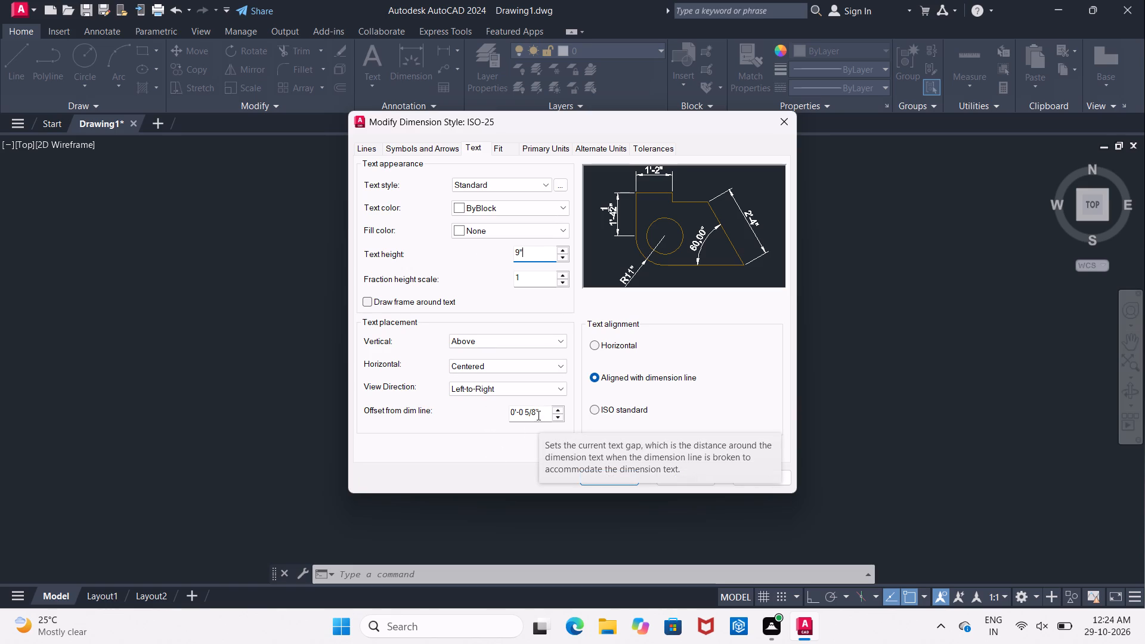
left_click_drag(539, 414, 474, 421)
type("2\"")
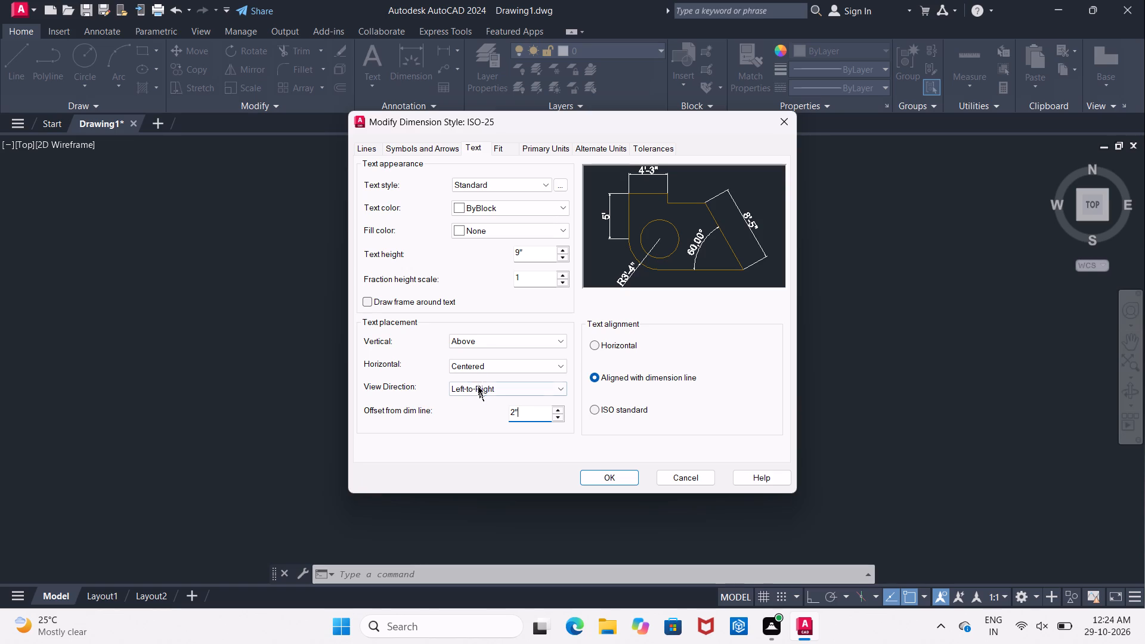
Set the dimension style's first, second and leader arrowheads to Oblique.
left_click(452, 151)
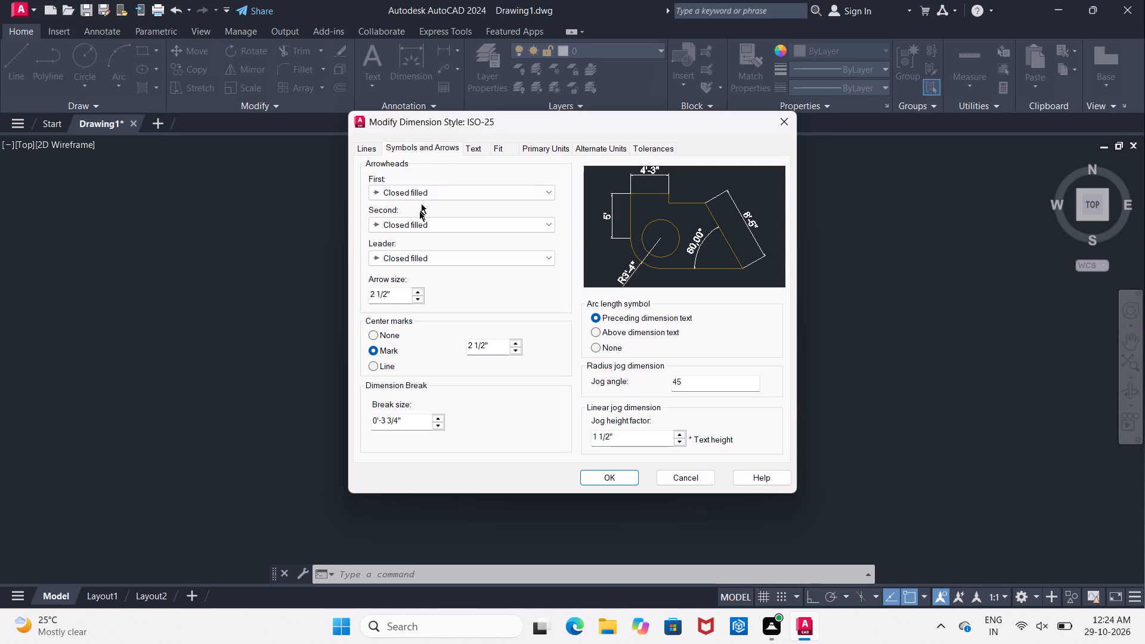
left_click(453, 193)
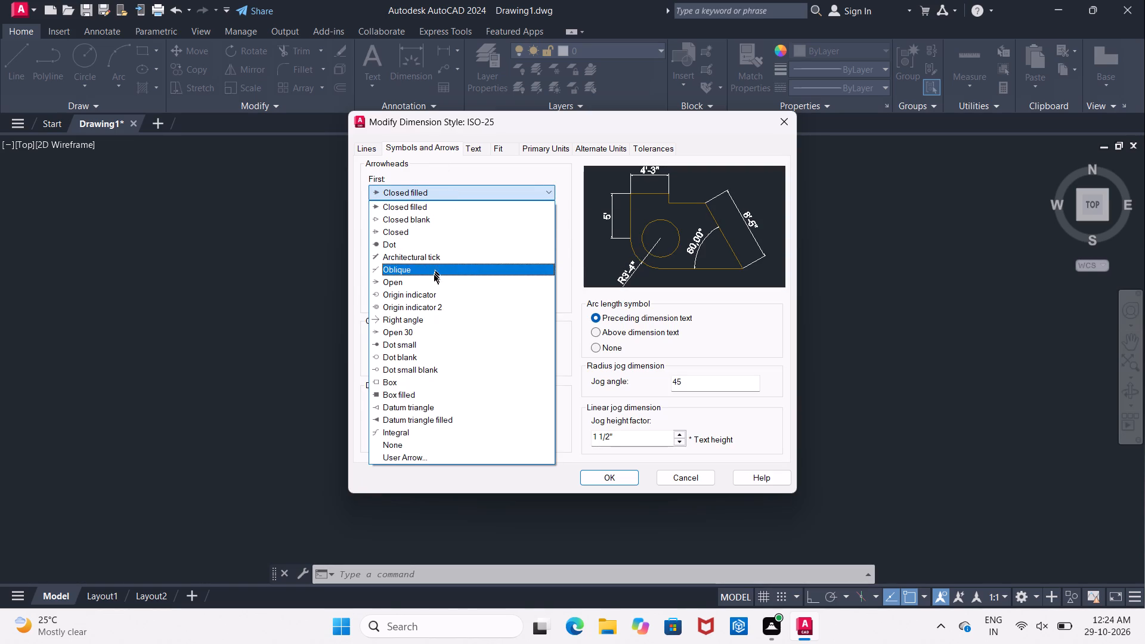
left_click(434, 275)
left_click(427, 262)
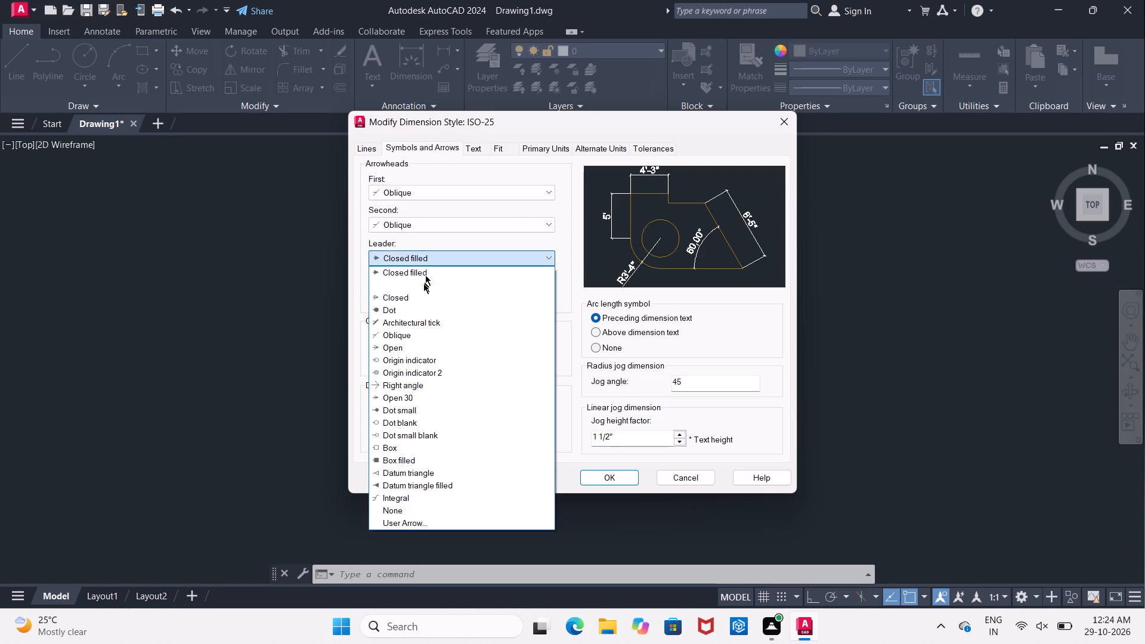
left_click(413, 333)
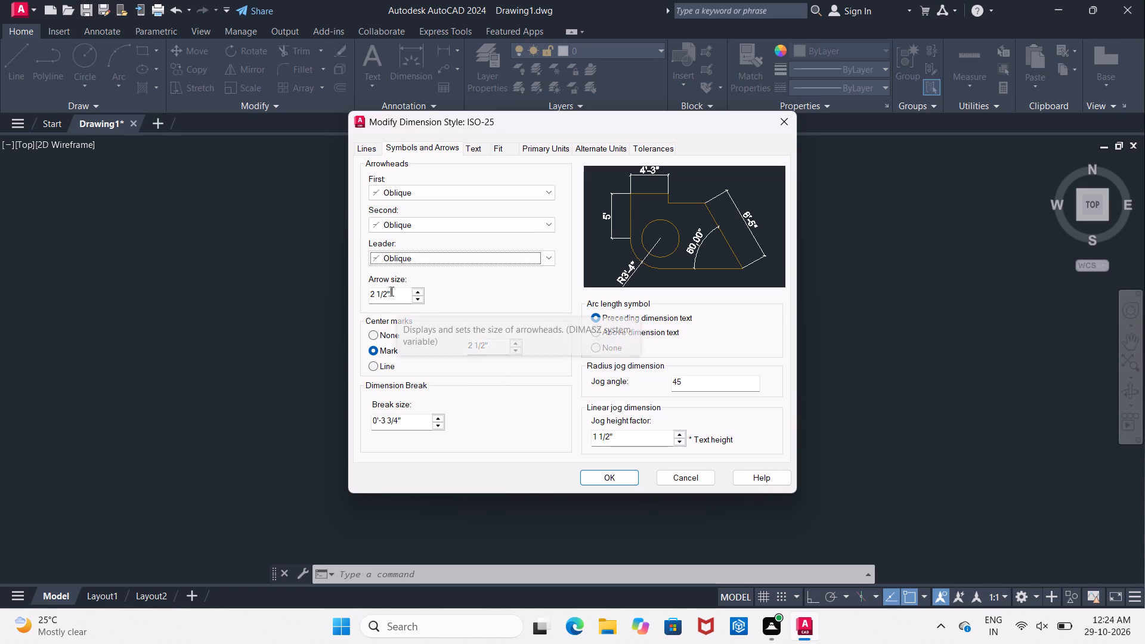
Set the dimension style's arrow size to 9' and its center mark size to 9", and apply the style changes.
left_click_drag(396, 292, 276, 310)
type("9'")
left_click_drag(499, 343, 445, 352)
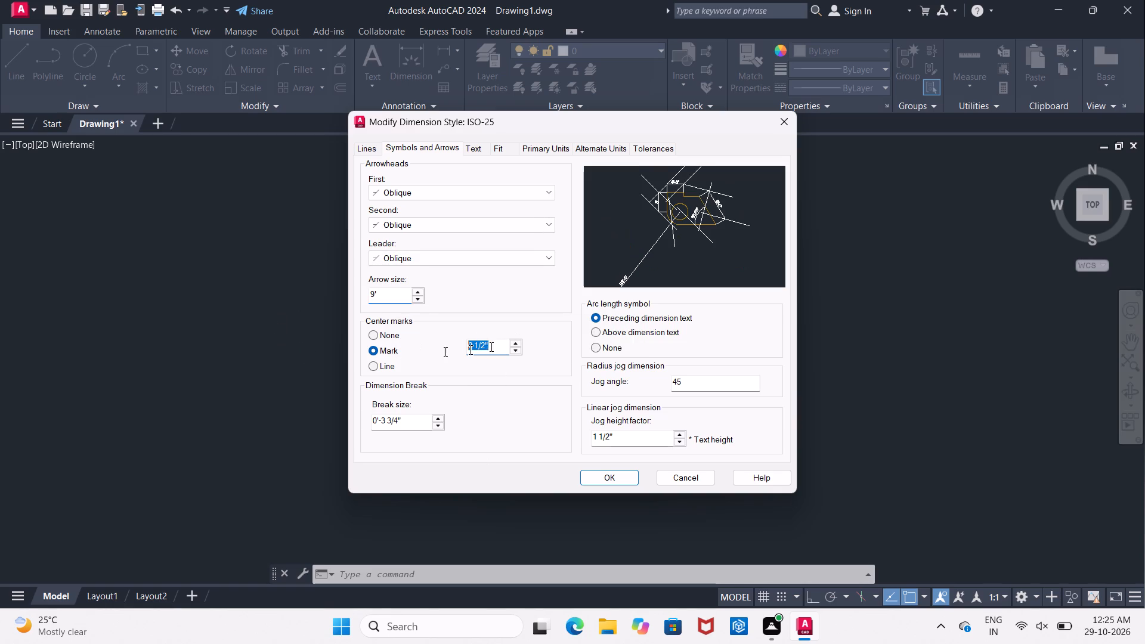
left_click_drag(445, 352, 435, 352)
type("9\"")
left_click_drag(407, 422, 335, 428)
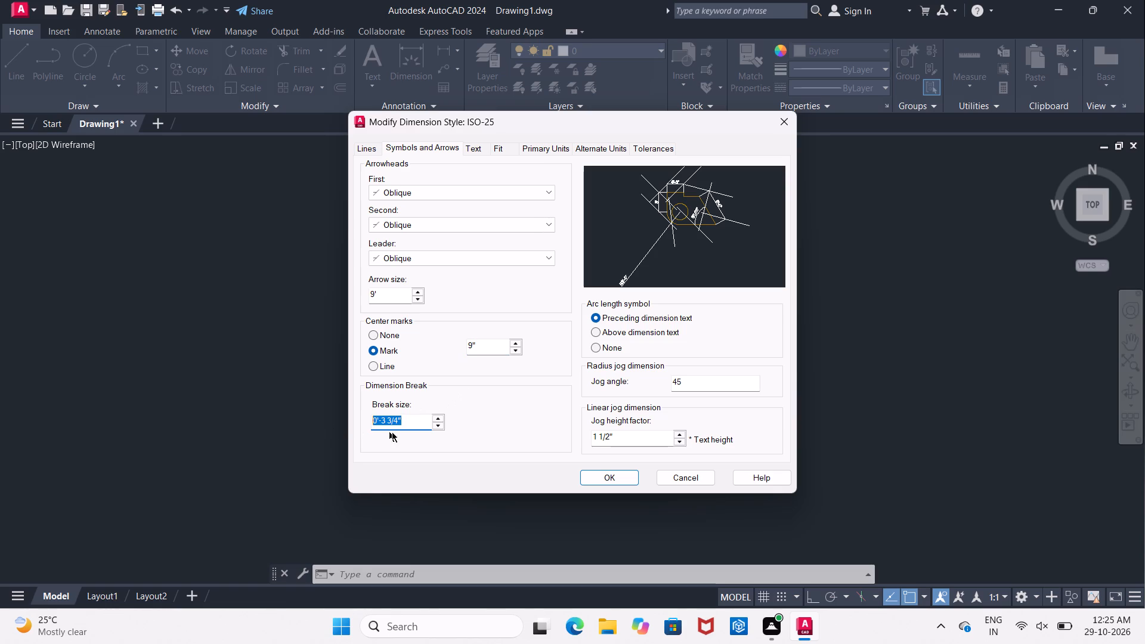
left_click(395, 434)
left_click(586, 476)
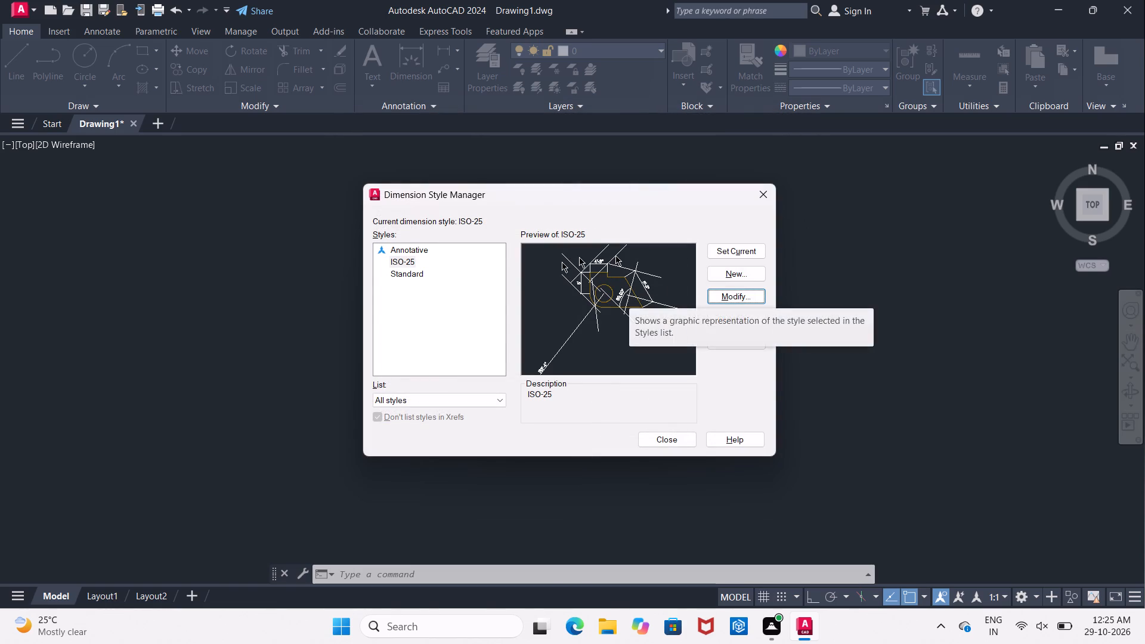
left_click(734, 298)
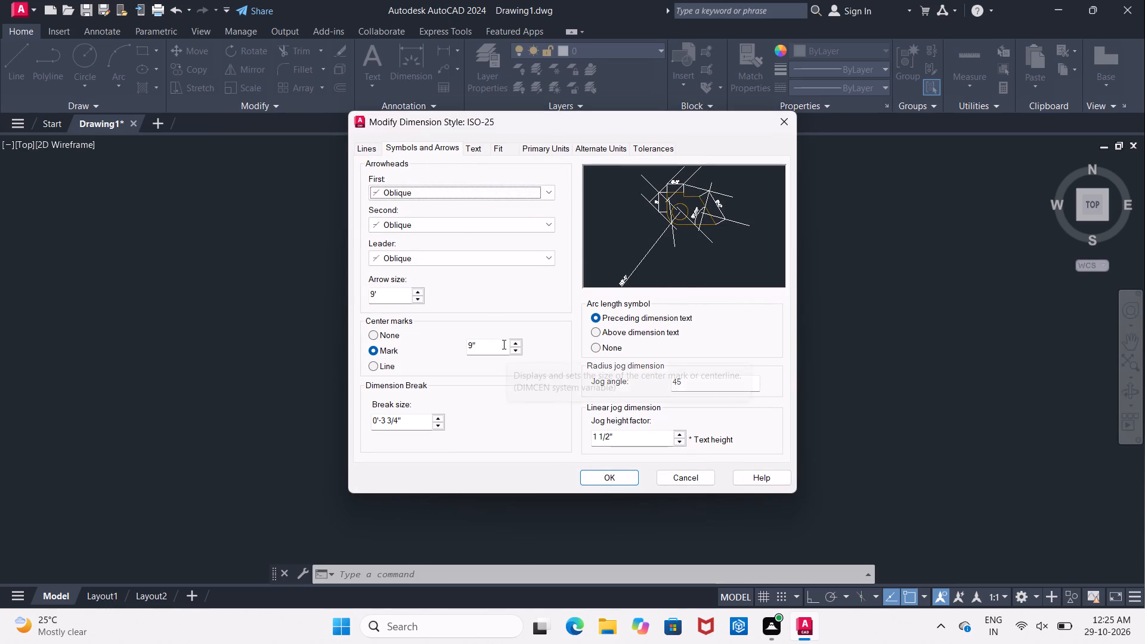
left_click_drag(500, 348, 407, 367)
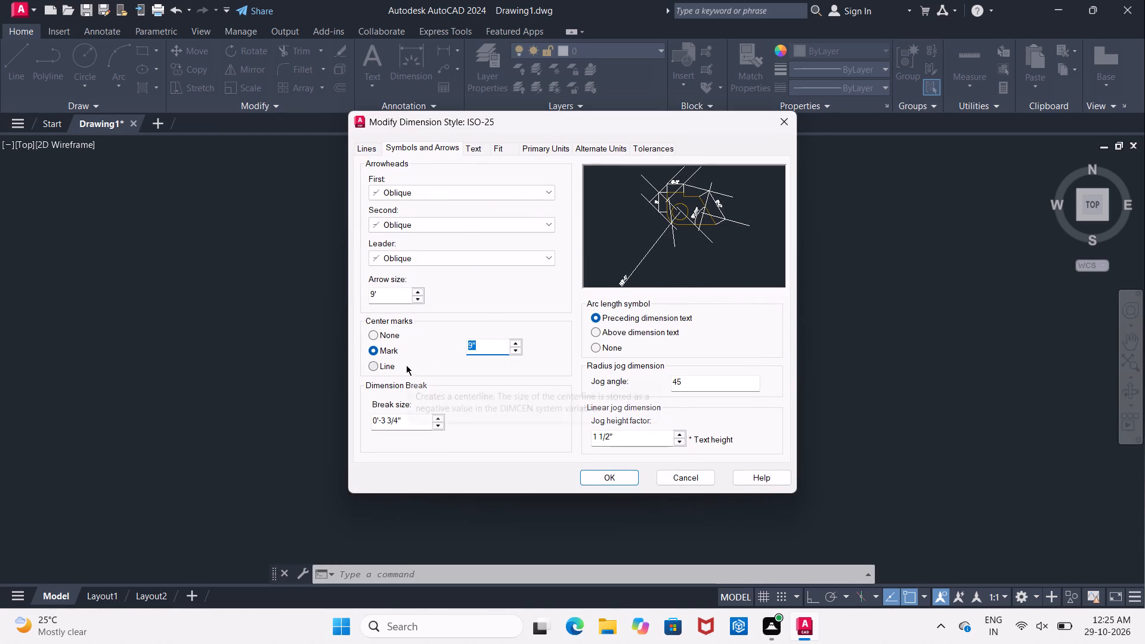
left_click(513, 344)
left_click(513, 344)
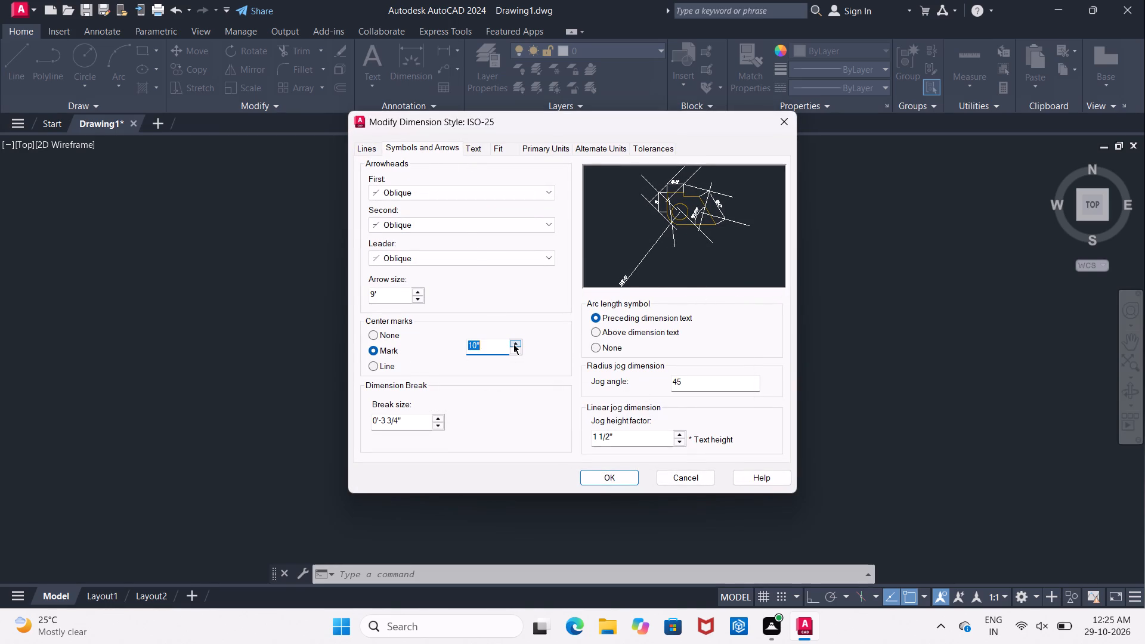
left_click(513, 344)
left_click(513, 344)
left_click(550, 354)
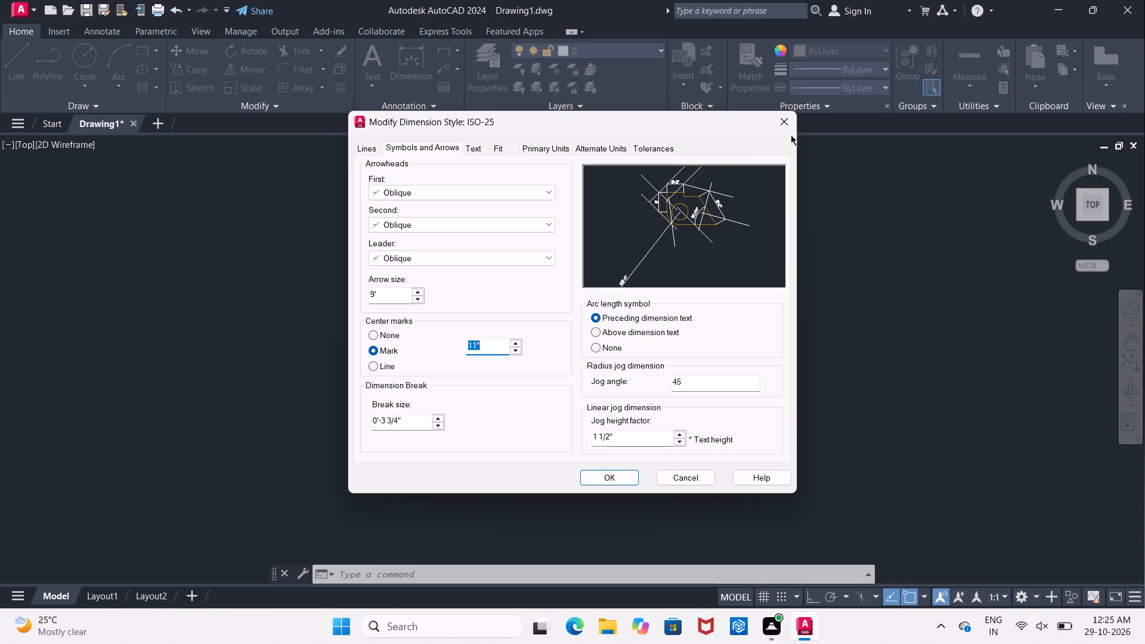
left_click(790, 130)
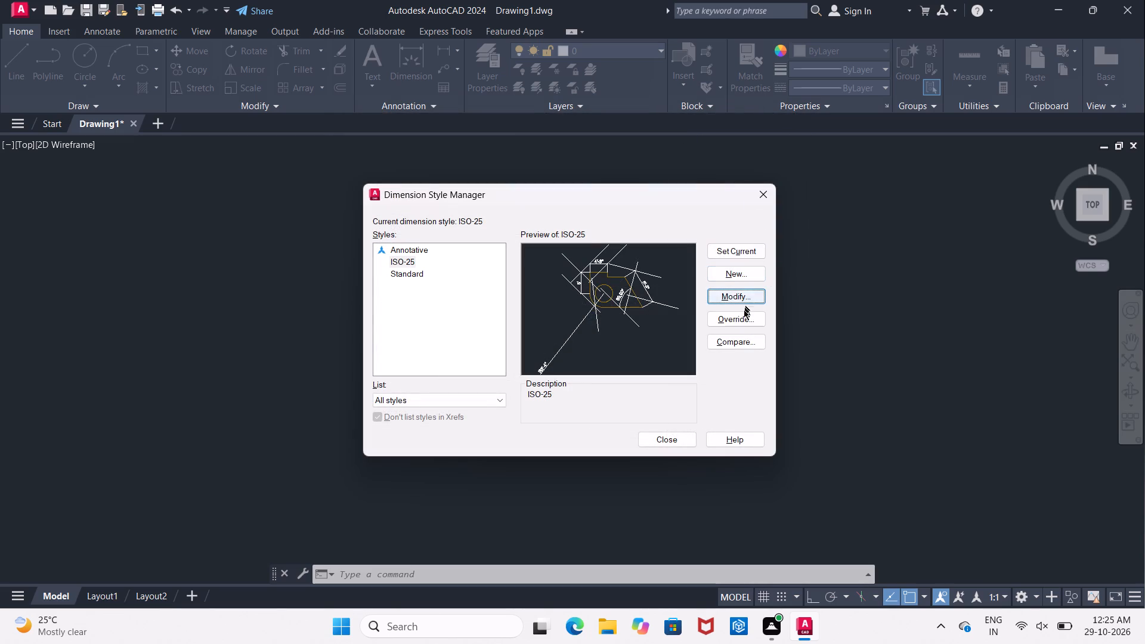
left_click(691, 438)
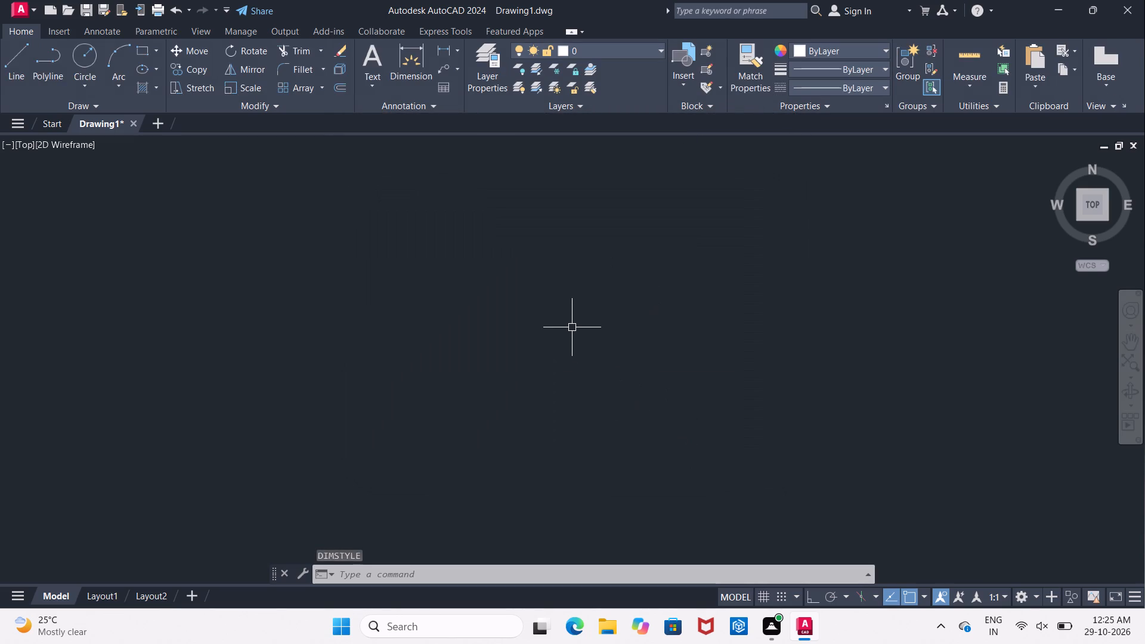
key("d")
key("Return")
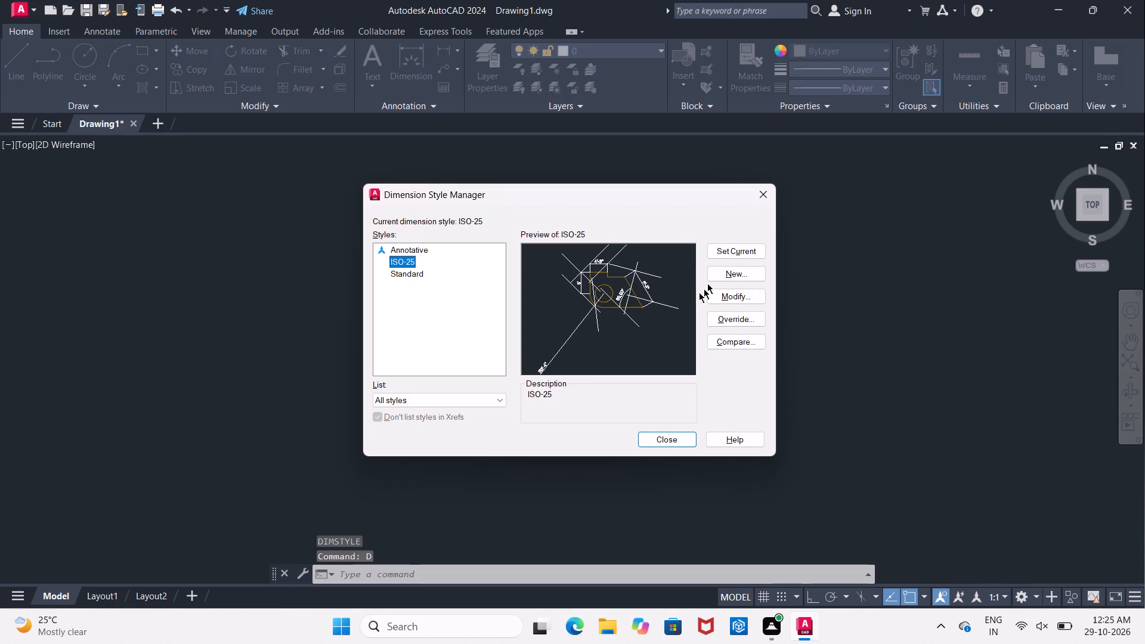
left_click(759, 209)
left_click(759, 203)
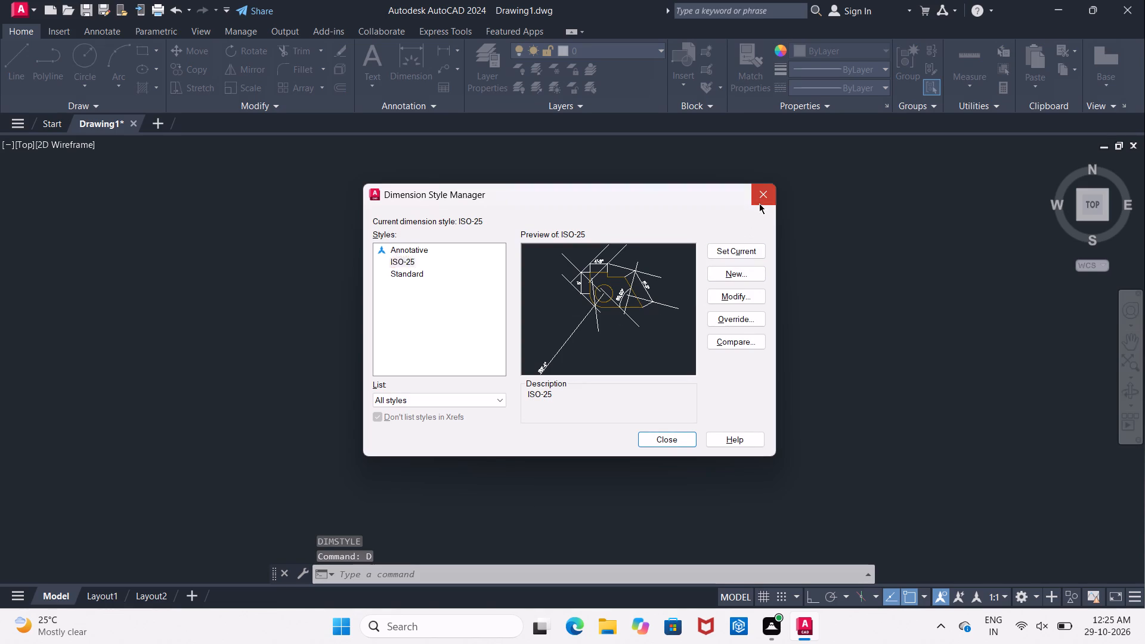
Quit the program without saving the changes to Drawing1.dwg.
left_click(1115, 11)
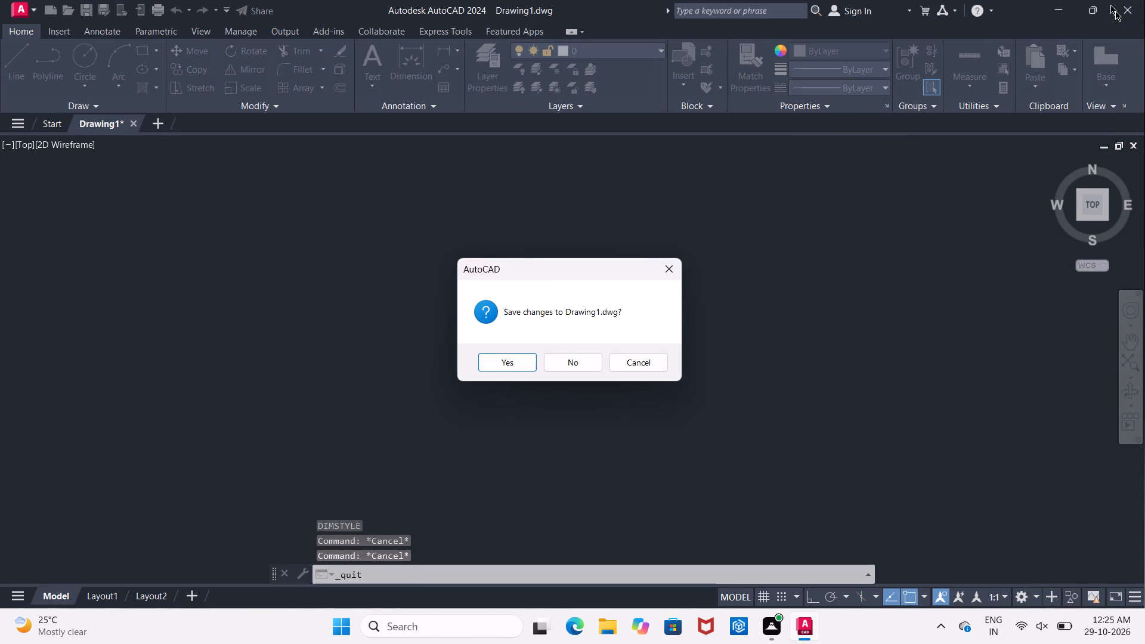
left_click(581, 361)
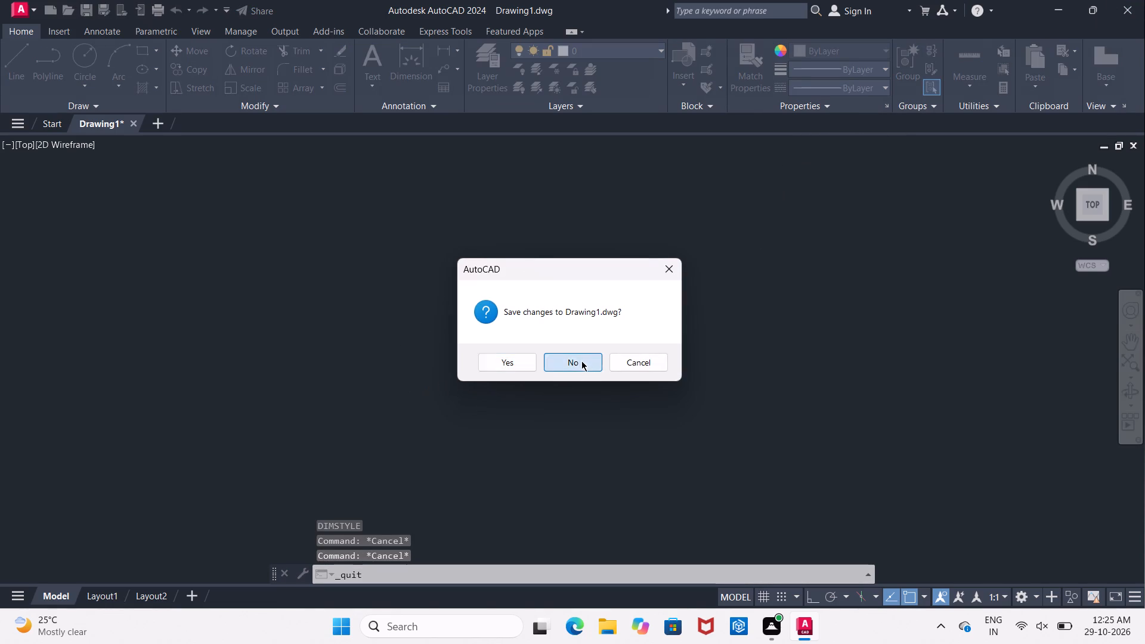
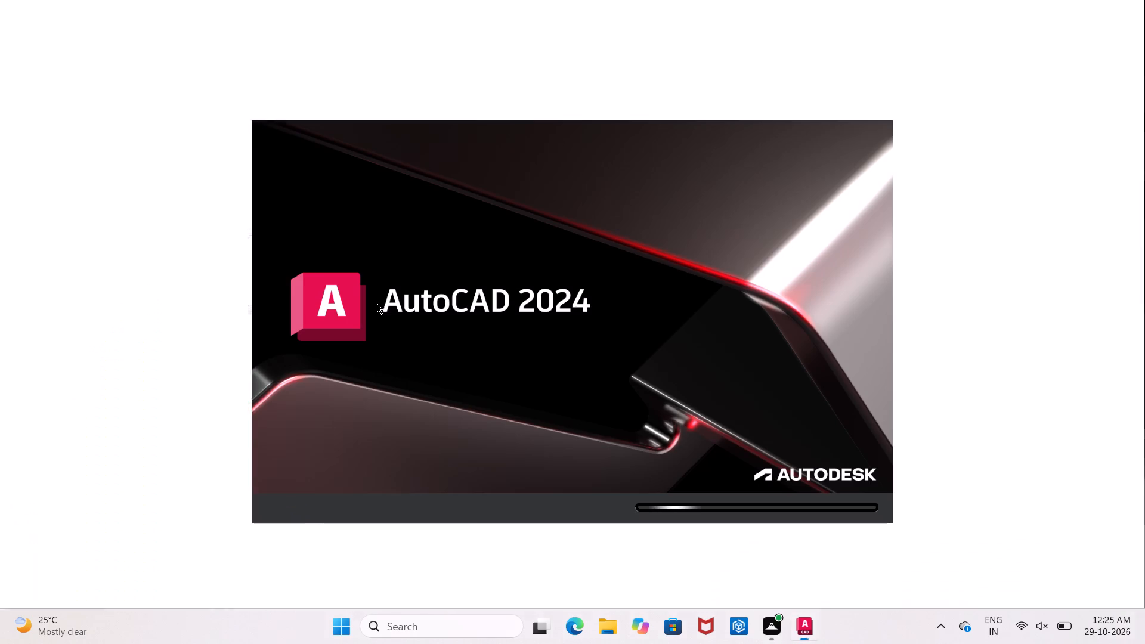
Turn off the UCS icon and the background grid in the new drawing.
left_click(95, 258)
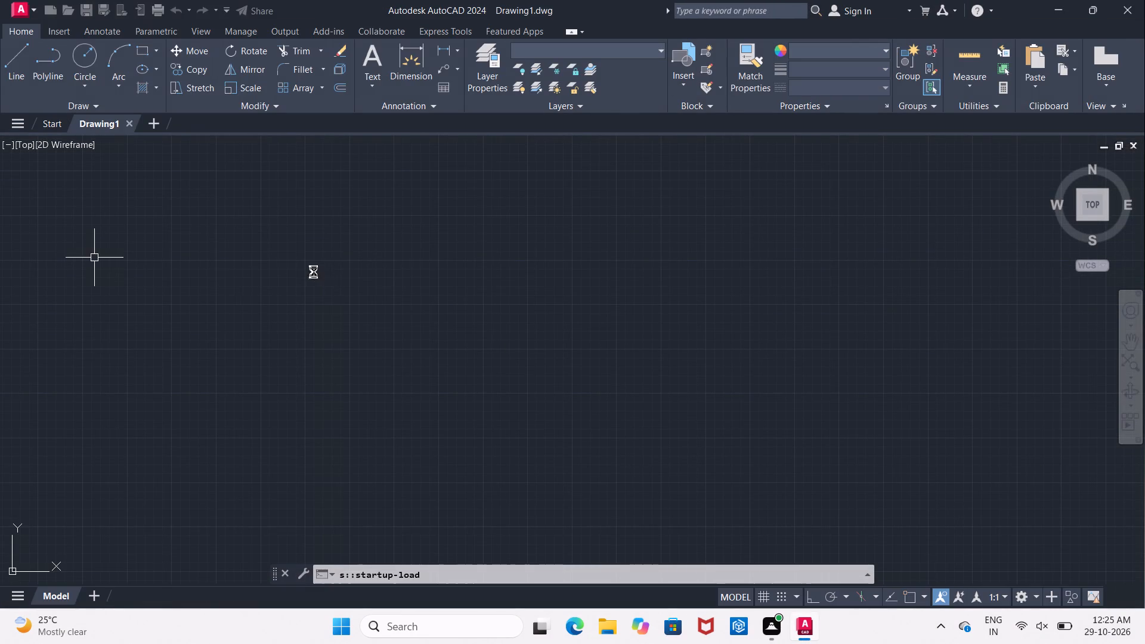
type("UCS")
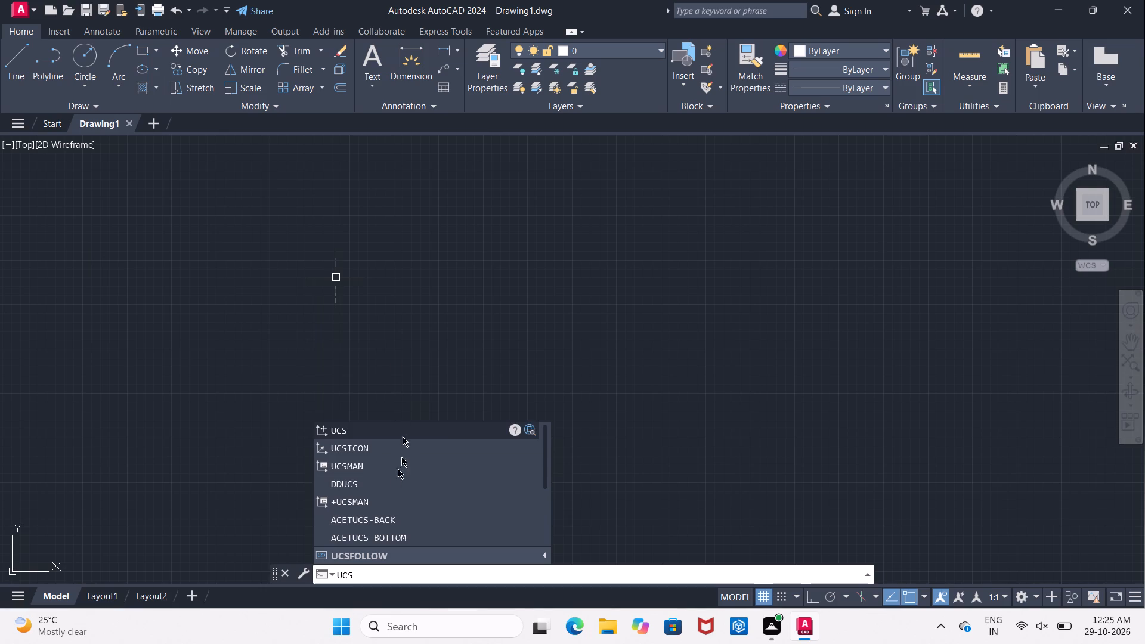
left_click(375, 452)
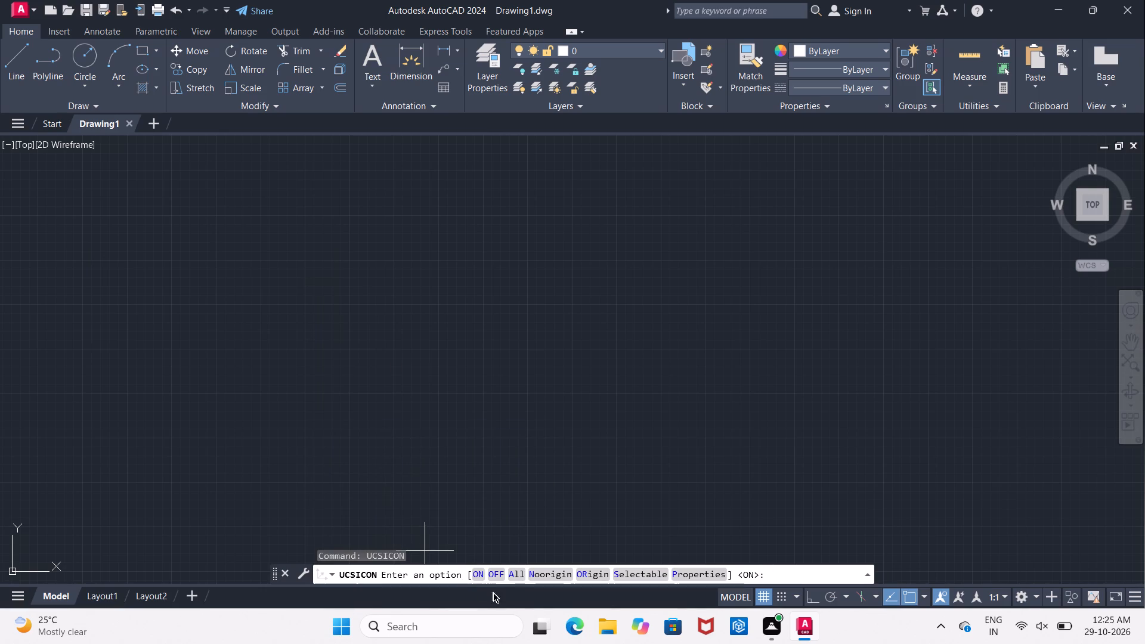
left_click(495, 575)
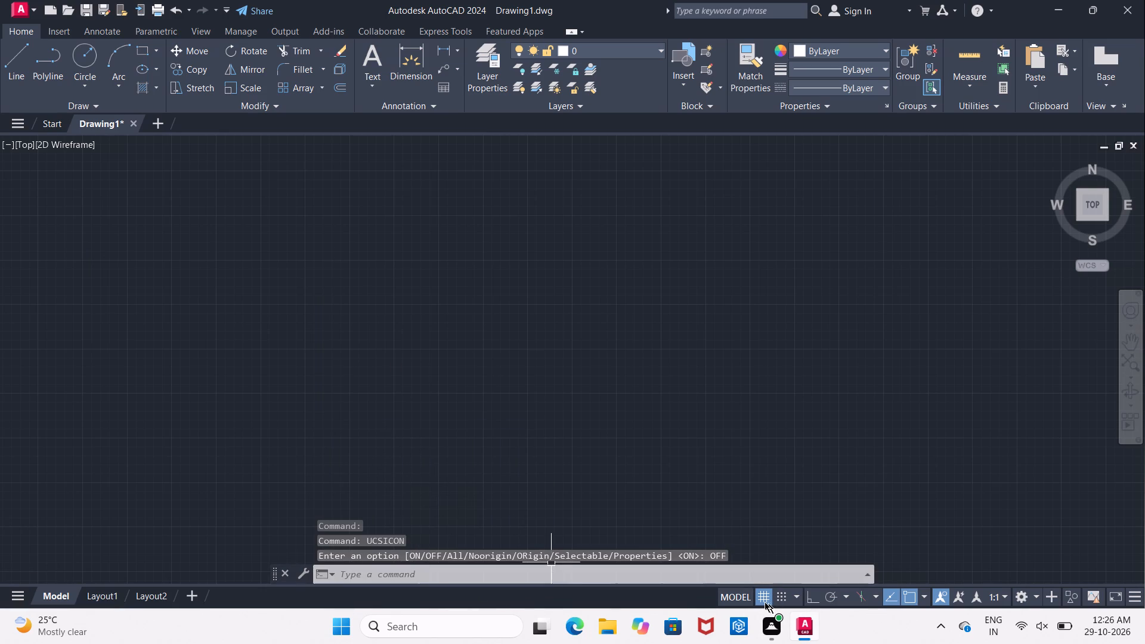
left_click(762, 600)
Set the drawing units to Architectural with 0'-0 1/2" precision, angle precision 0.00 and insertion scale in Inches.
type("UN")
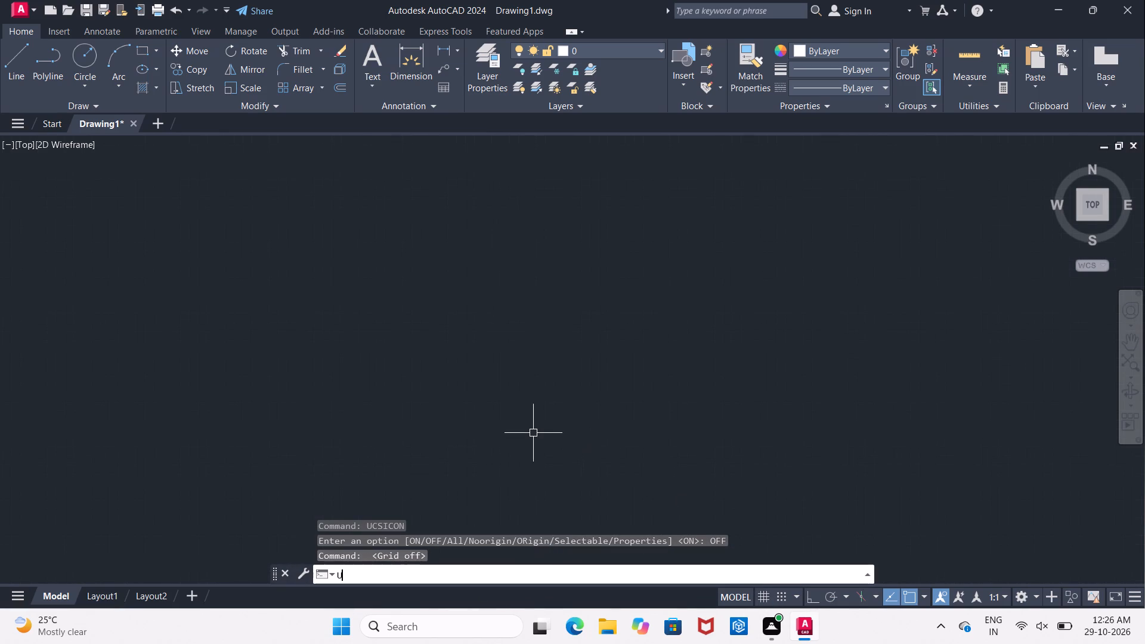
key("Return")
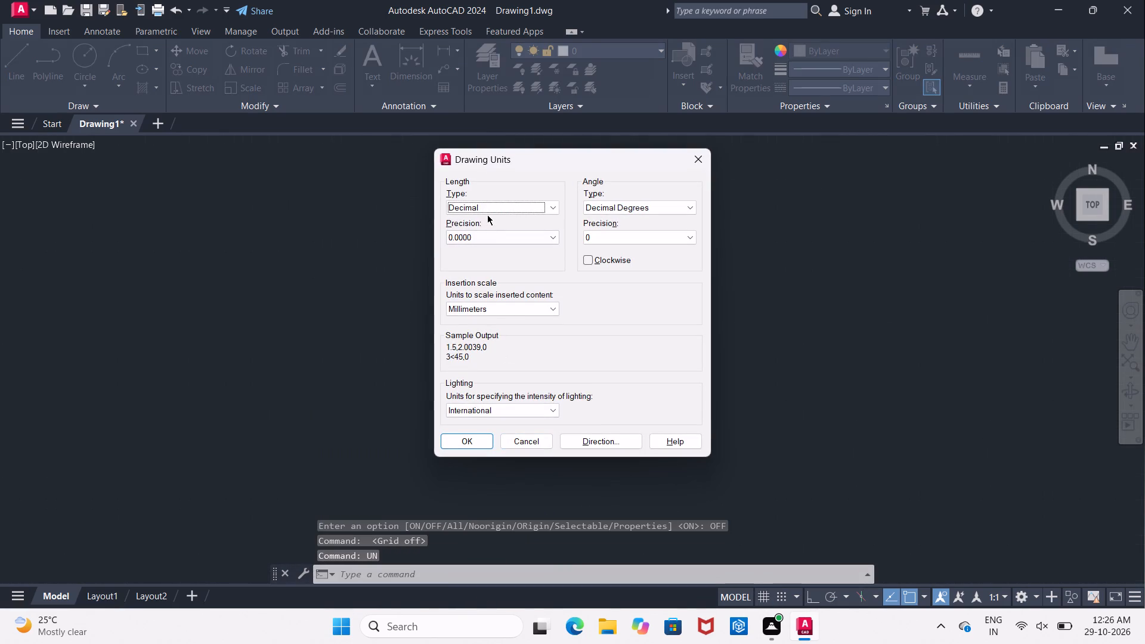
left_click(486, 208)
left_click(484, 217)
left_click(484, 232)
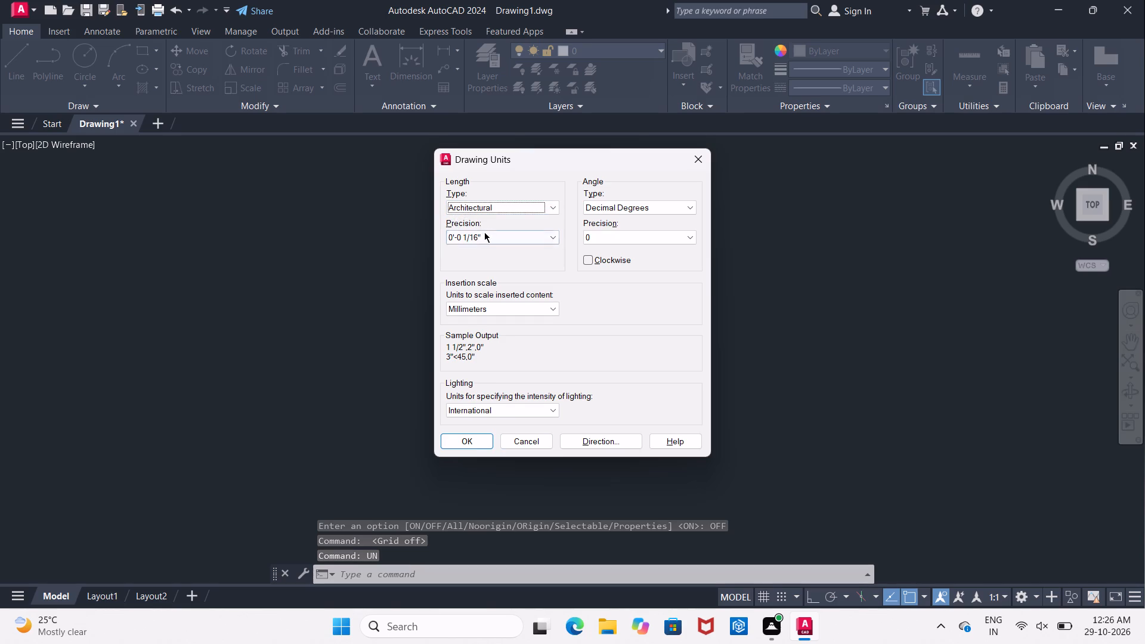
left_click(485, 257)
left_click(594, 234)
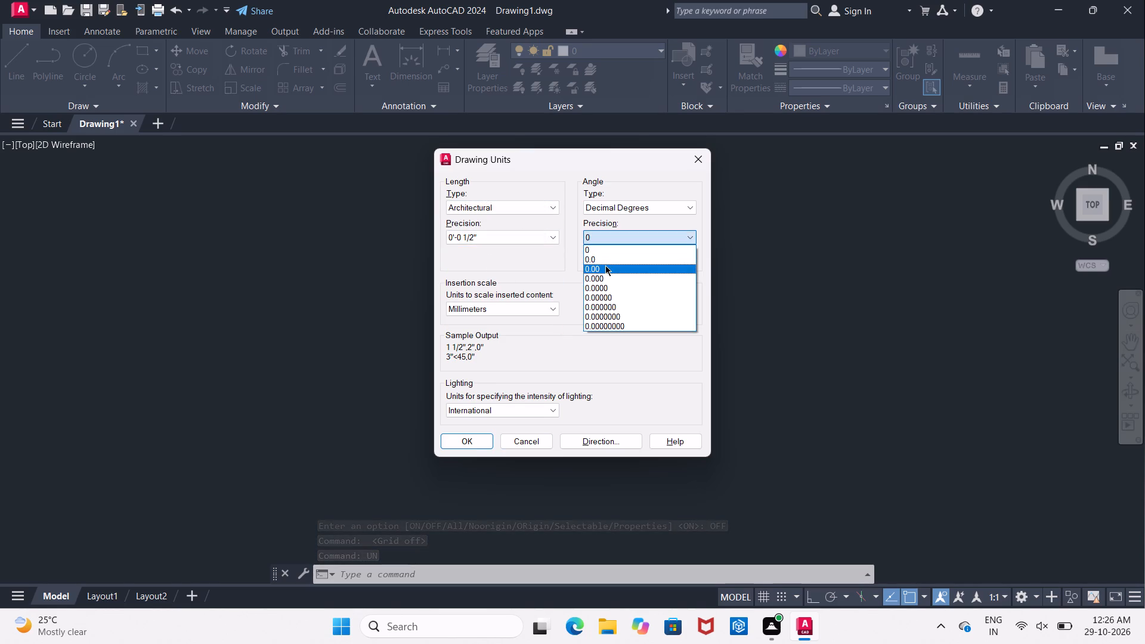
left_click(605, 265)
left_click(515, 311)
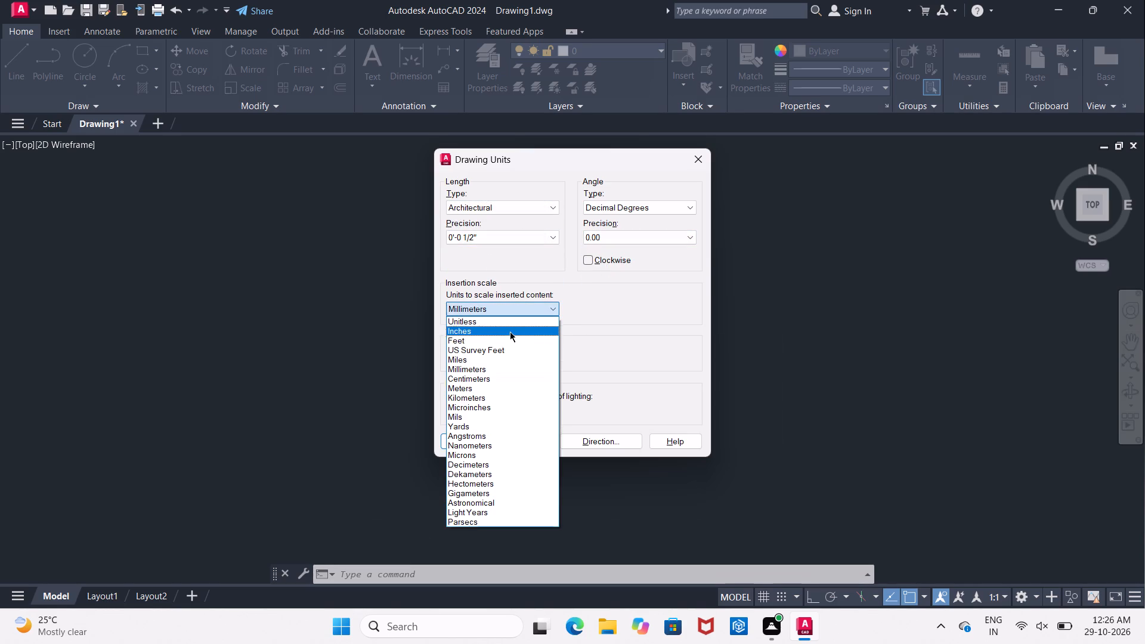
left_click(510, 332)
left_click(469, 442)
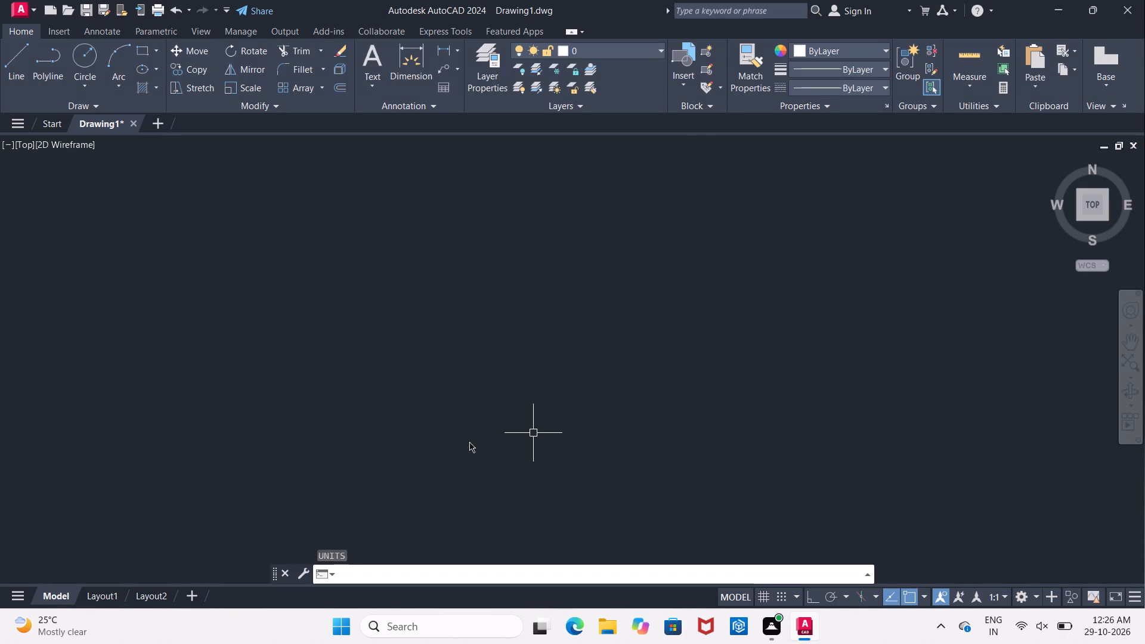
Set the ISO-25 dimension style's primary units to Architectural with 0'-0 1/2" precision.
type("D")
key("space")
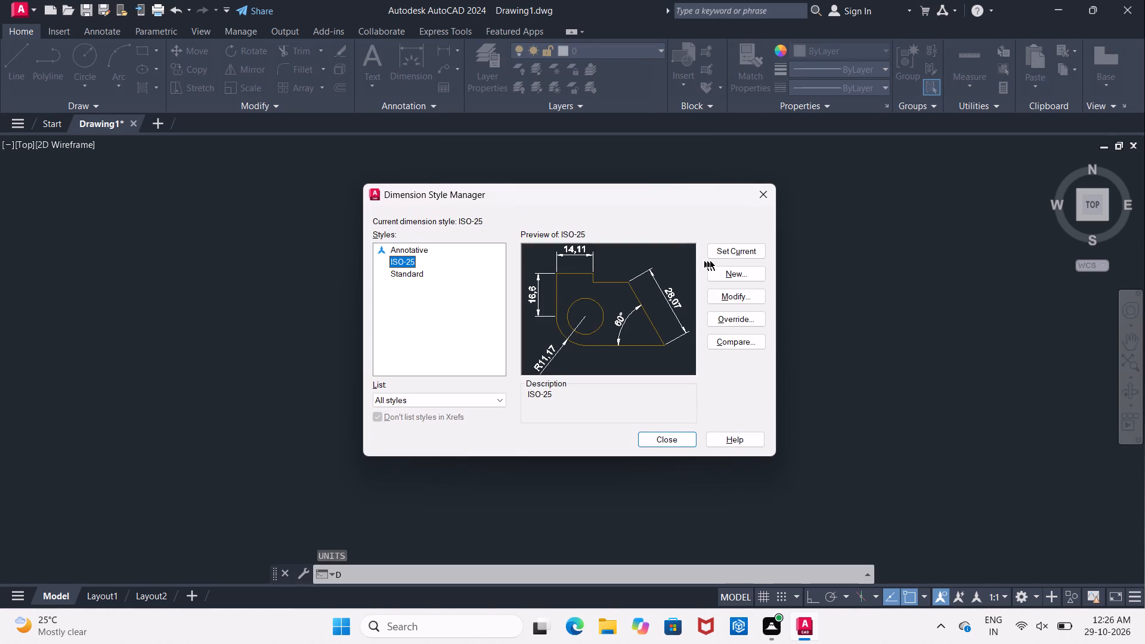
left_click(736, 294)
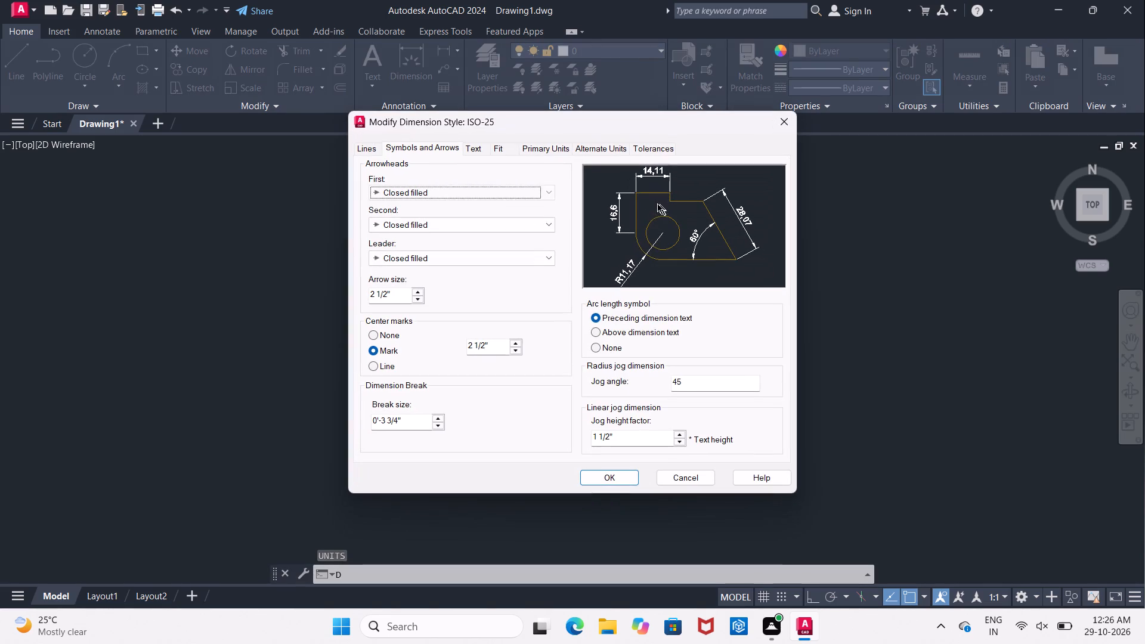
left_click(559, 148)
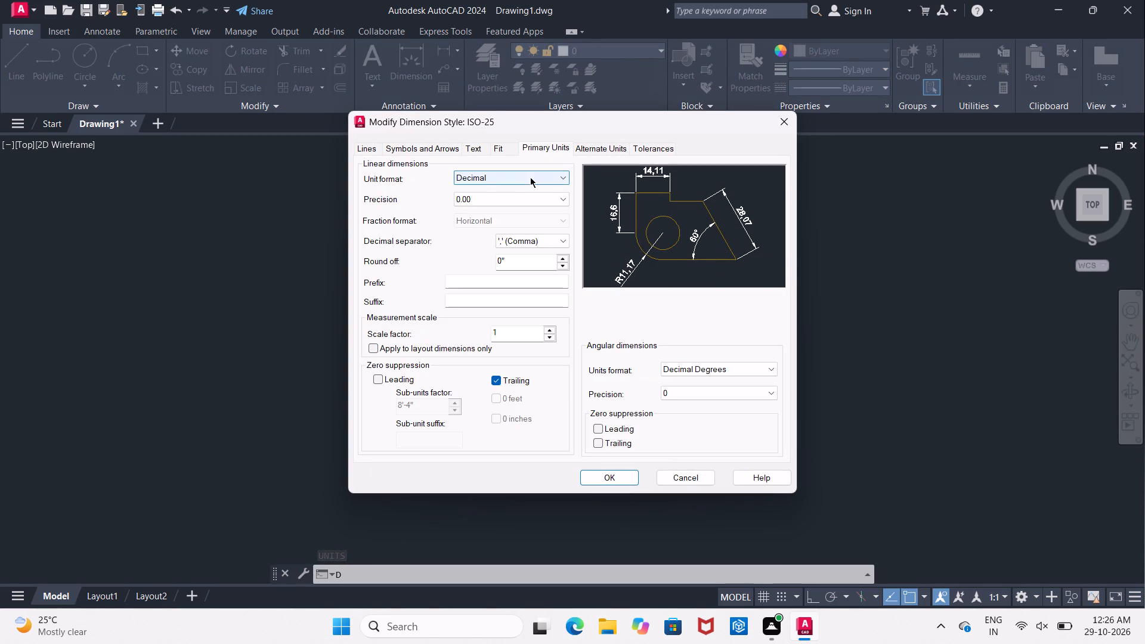
left_click(530, 177)
left_click(516, 216)
left_click(513, 199)
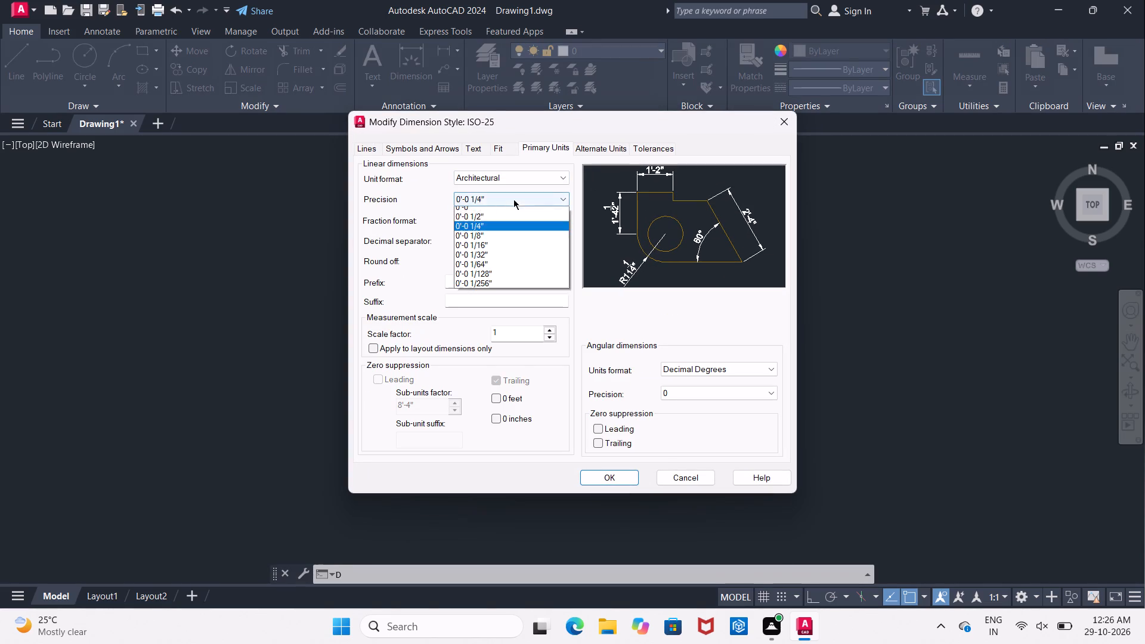
left_click(509, 218)
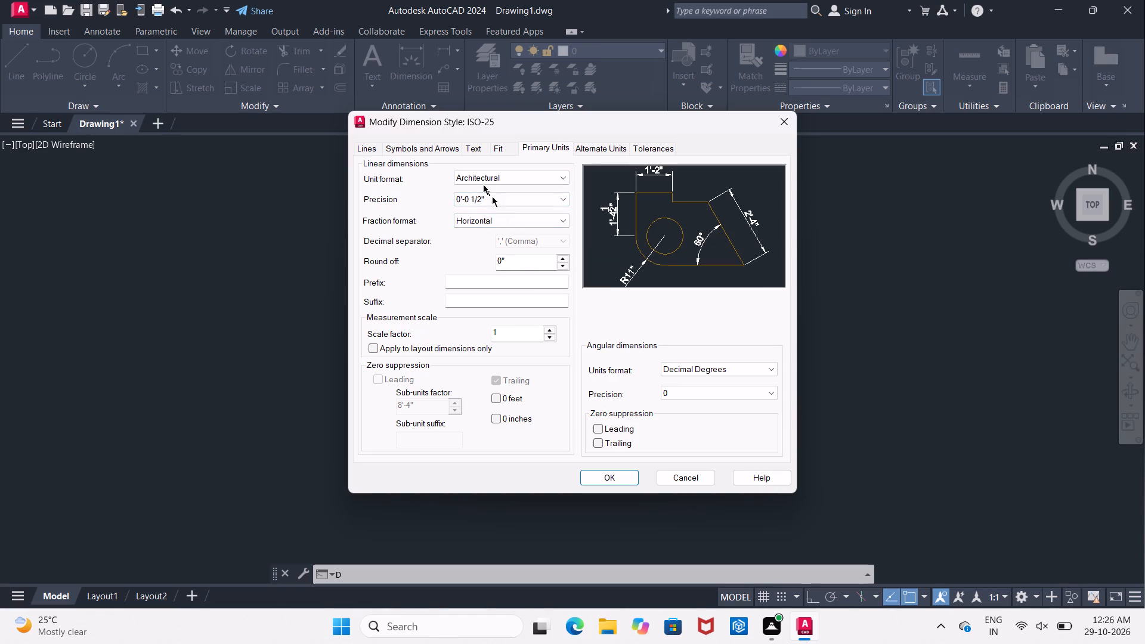
Set the dimension style's text height to 9" and its text offset from the dimension line to 2".
left_click(472, 145)
left_click_drag(537, 255, 500, 256)
type("9\"")
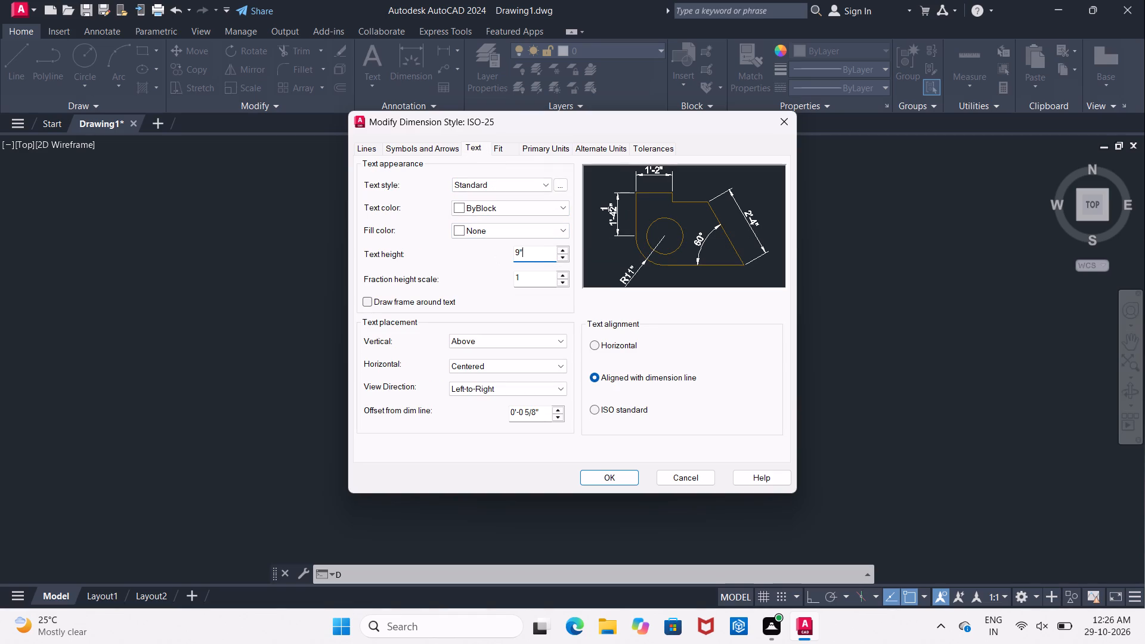
left_click_drag(534, 411, 506, 420)
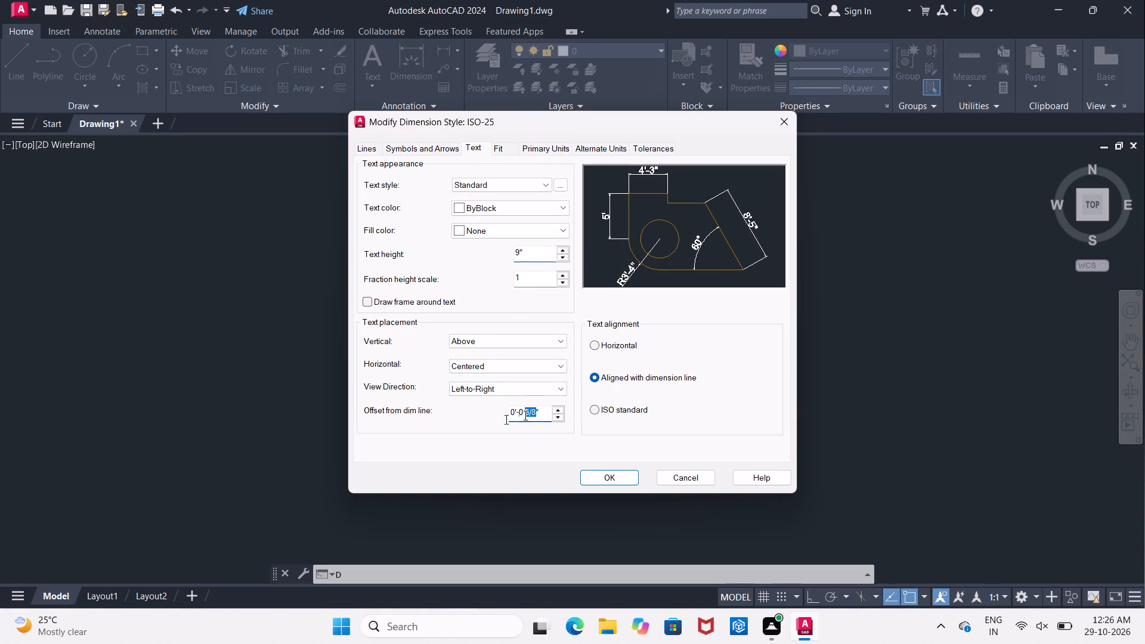
left_click_drag(506, 420, 457, 428)
left_click(542, 409)
left_click_drag(543, 413, 468, 424)
type("2\"")
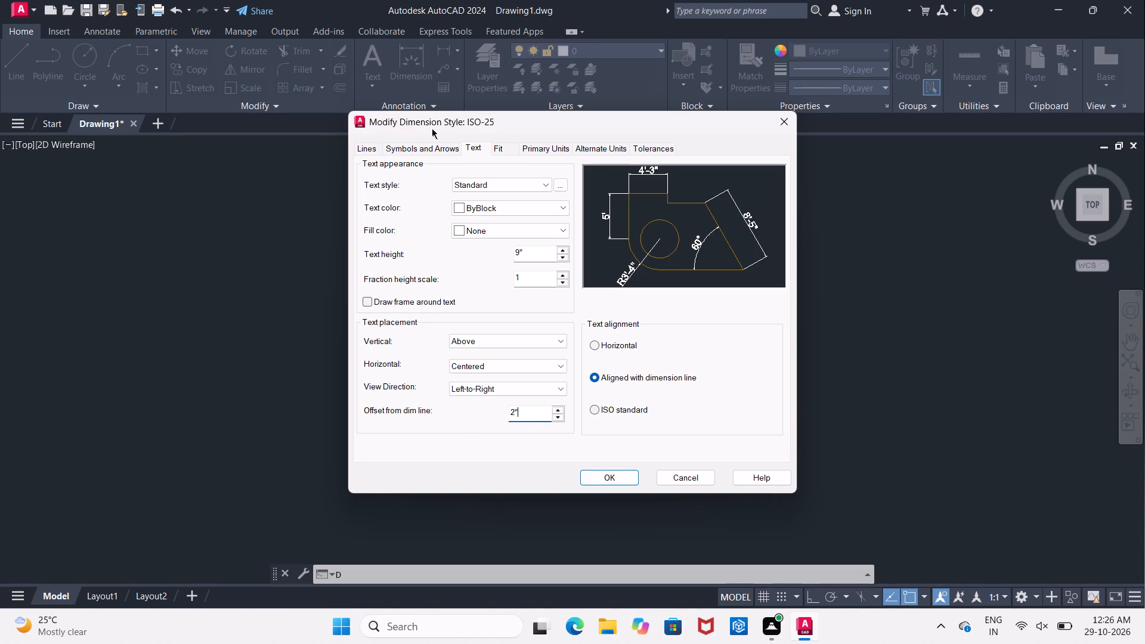
Set the dimension style's arrow size to 9", apply the changes and make ISO-25 the current style.
left_click(430, 147)
left_click_drag(392, 295, 277, 299)
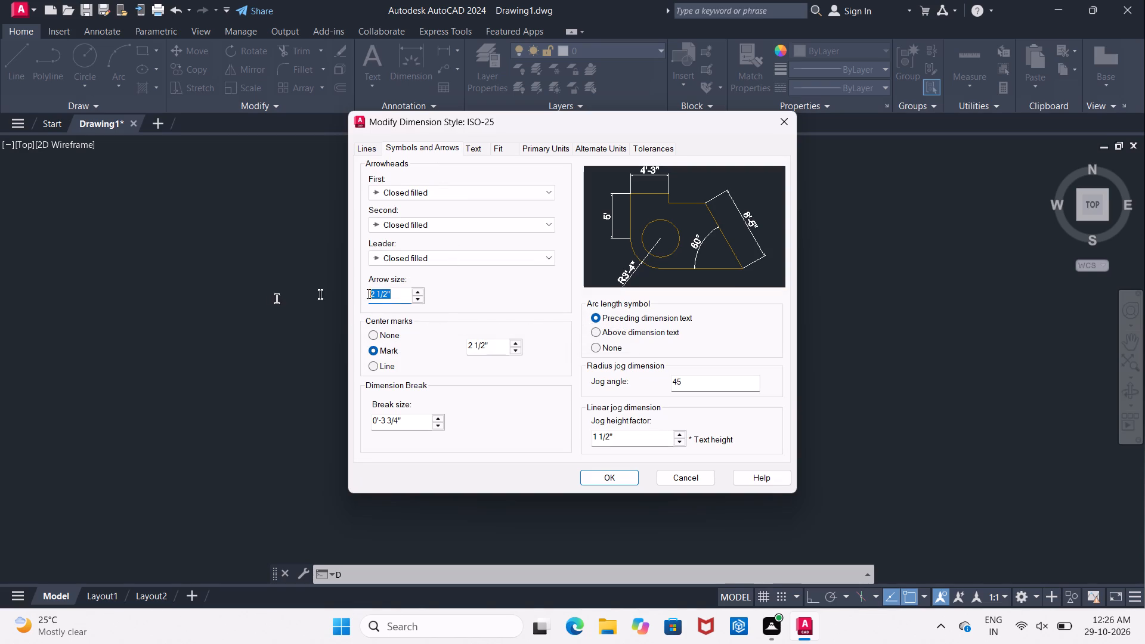
left_click_drag(277, 299, 273, 300)
type("9\"")
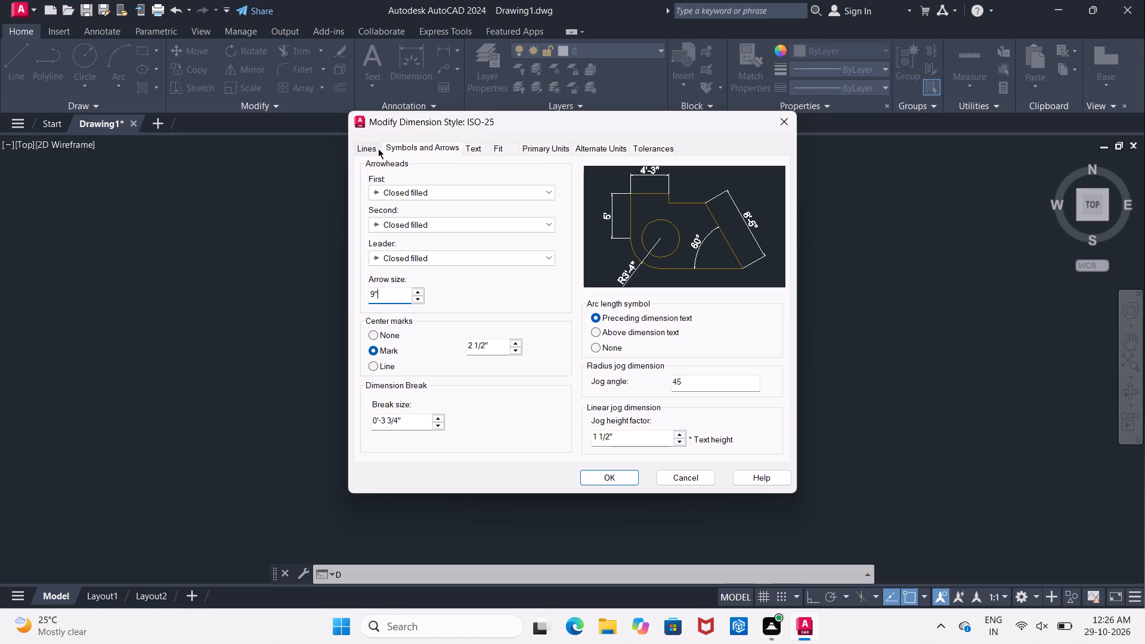
left_click(617, 473)
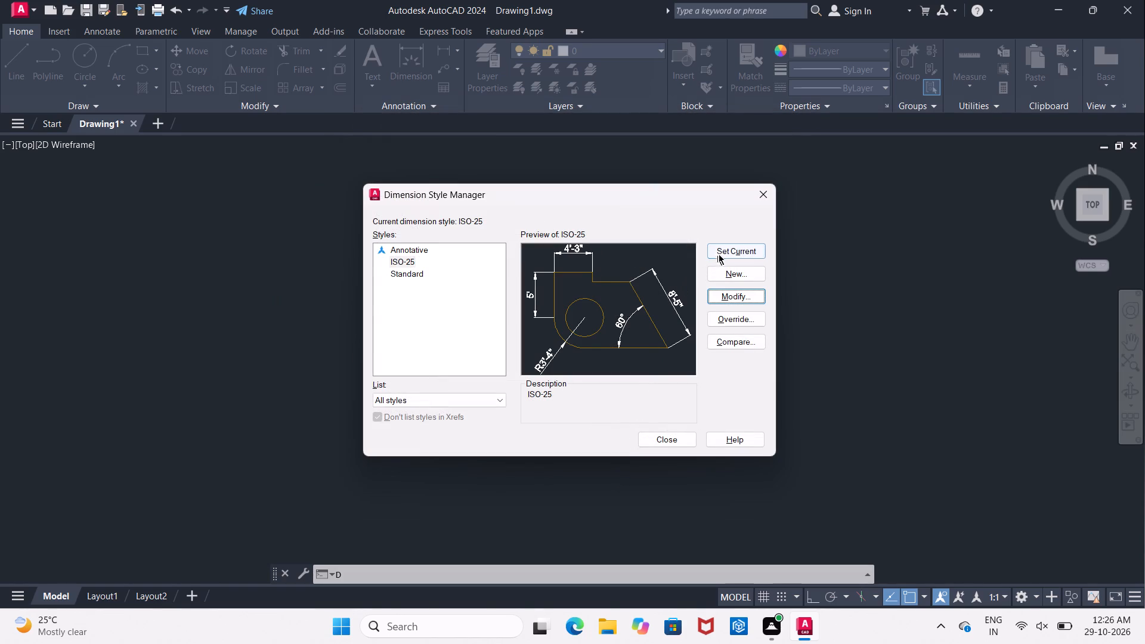
left_click(721, 250)
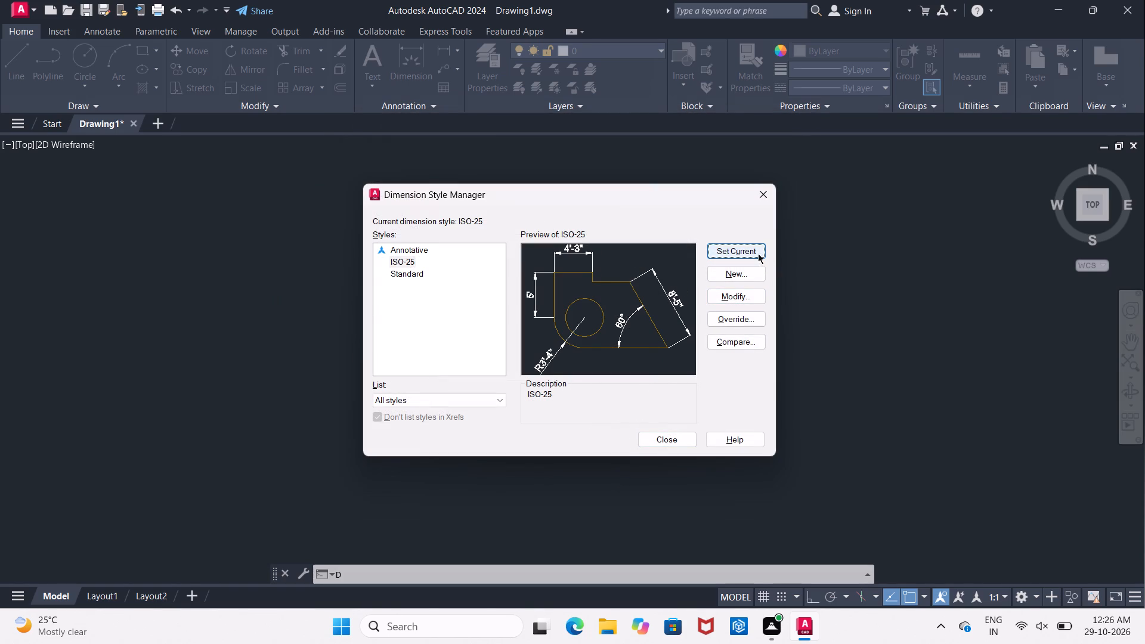
left_click(758, 253)
left_click(671, 441)
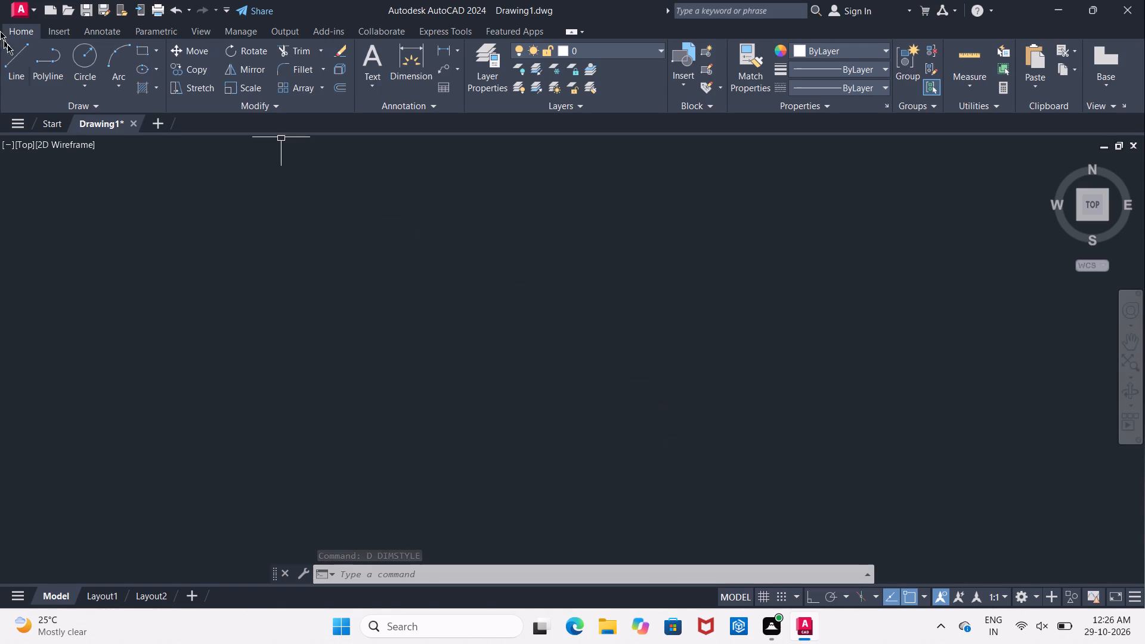
Draw a closed rectangle 13' wide and 10' high from four lines with Ortho on.
left_click(17, 57)
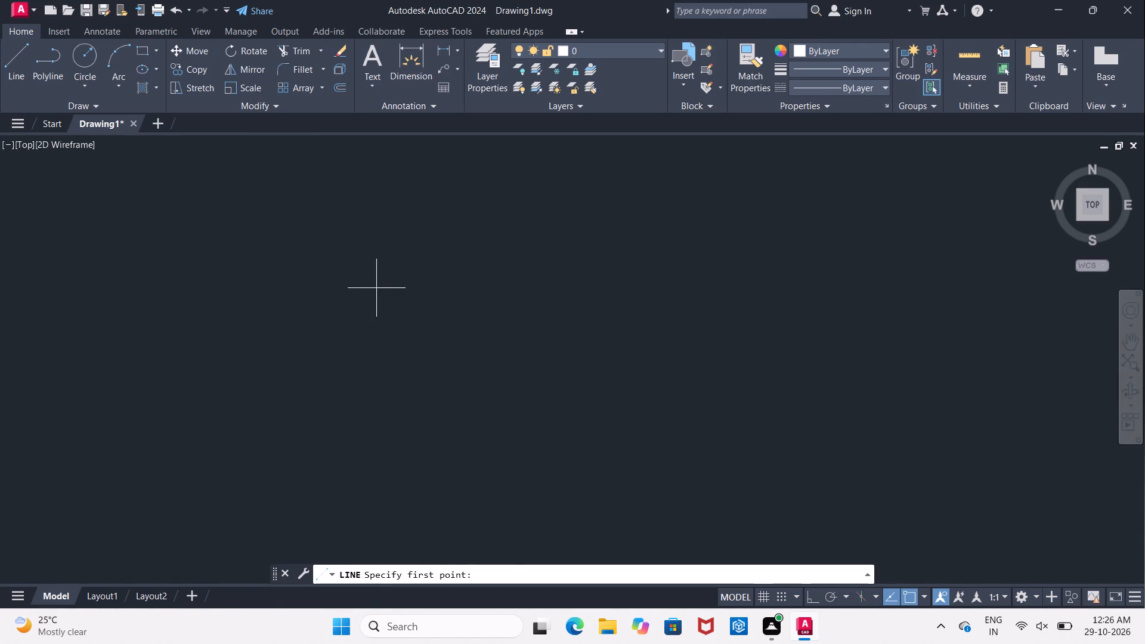
left_click_drag(261, 264, 301, 261)
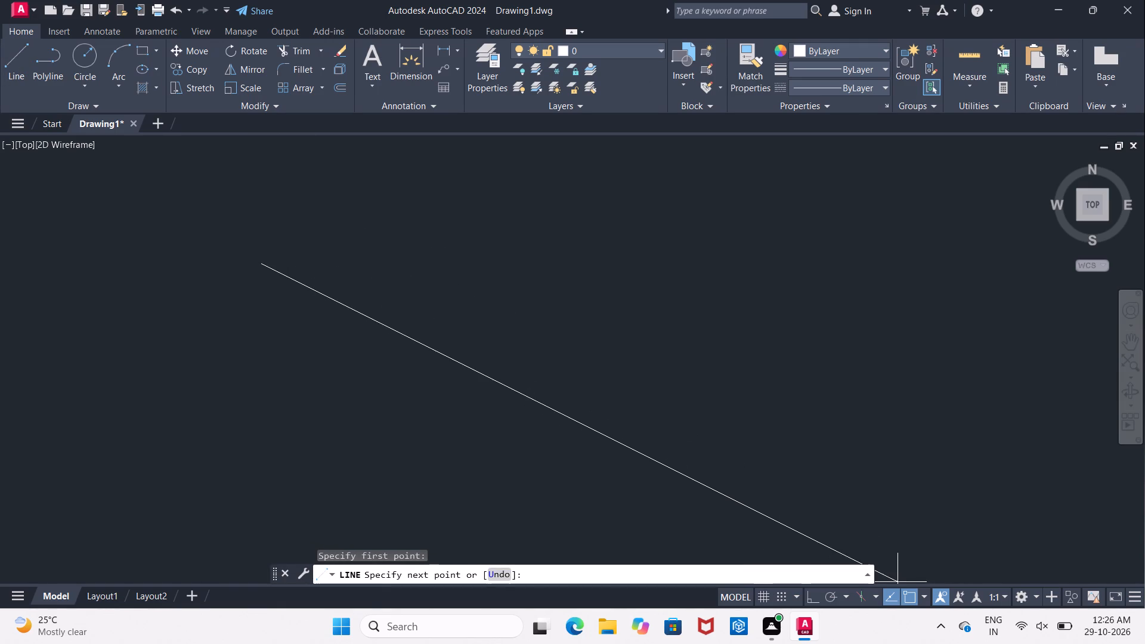
left_click(809, 597)
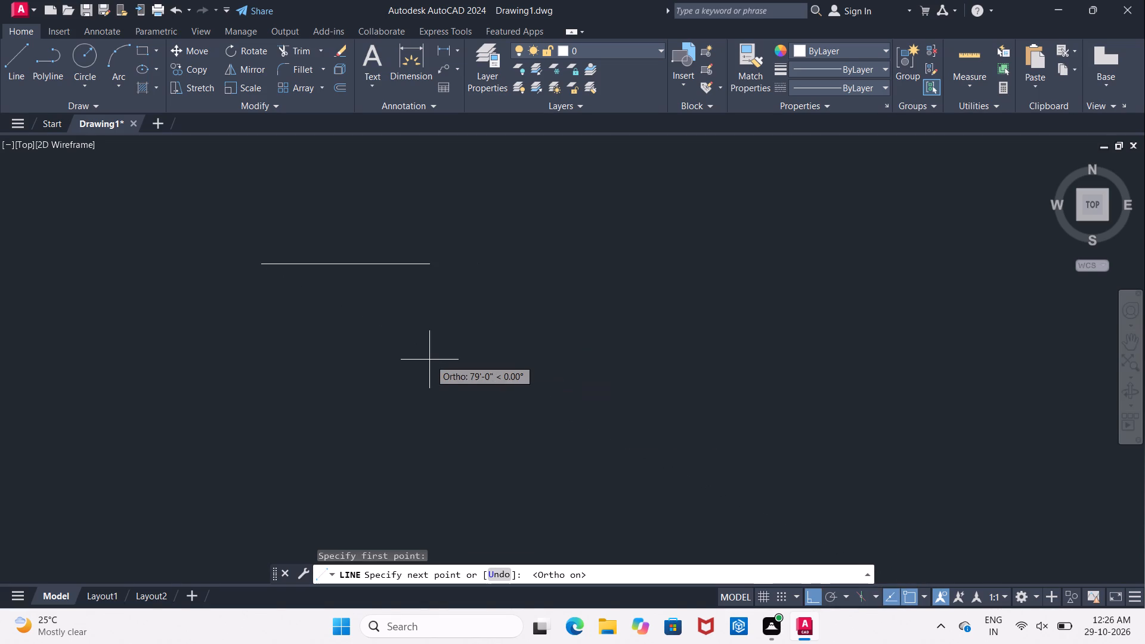
type("13")
key("apostrophe")
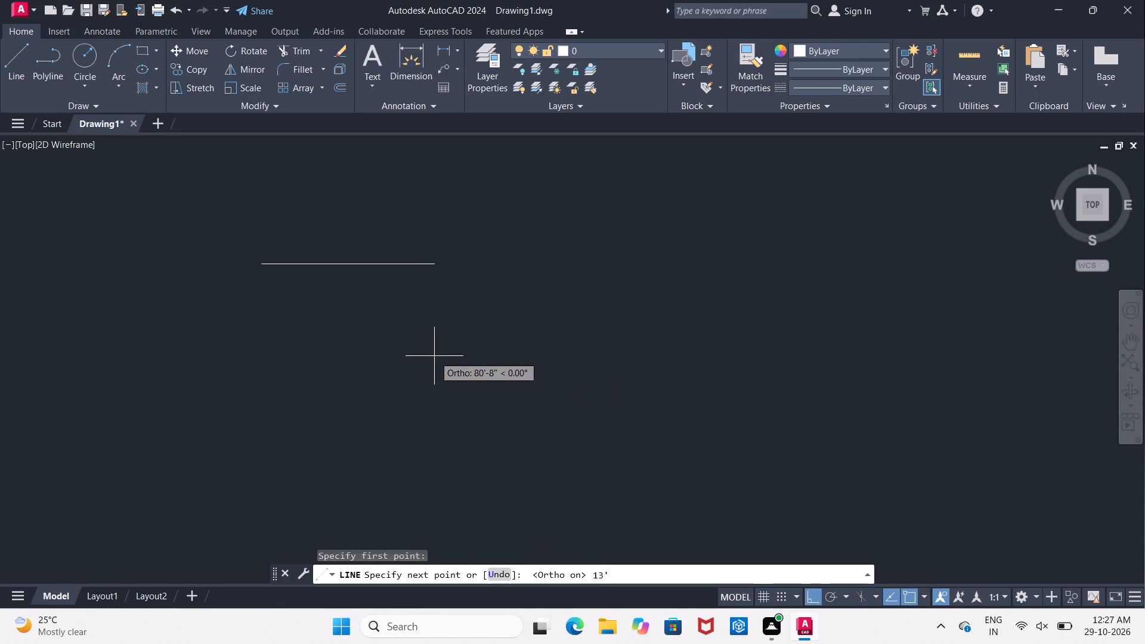
key("Return")
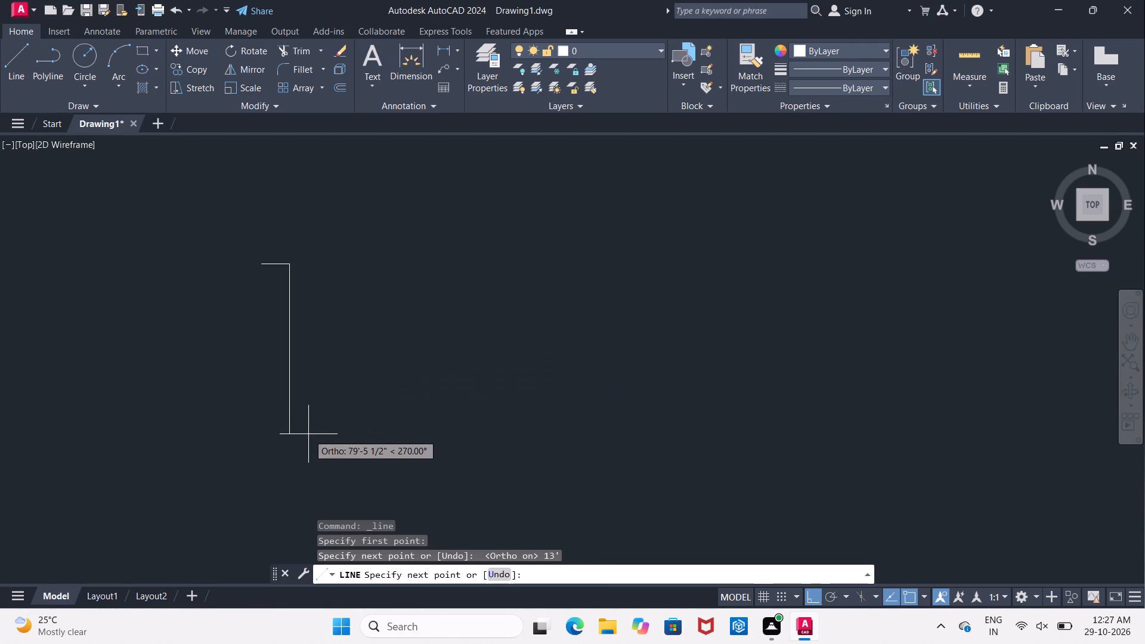
type("10'")
key("Return")
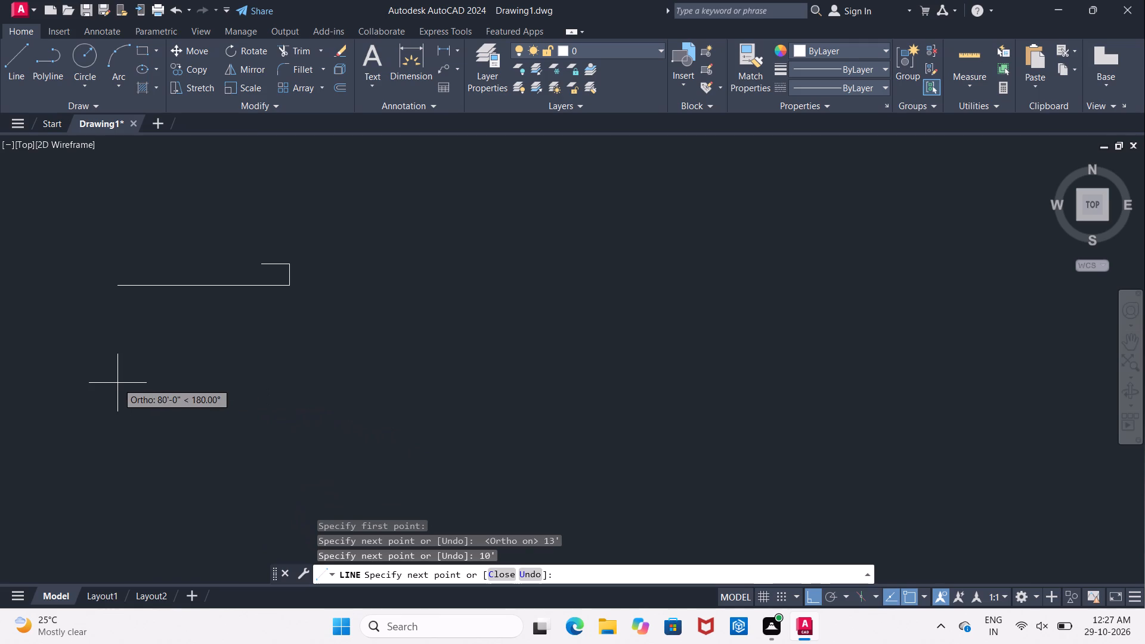
type("13'")
key("Return")
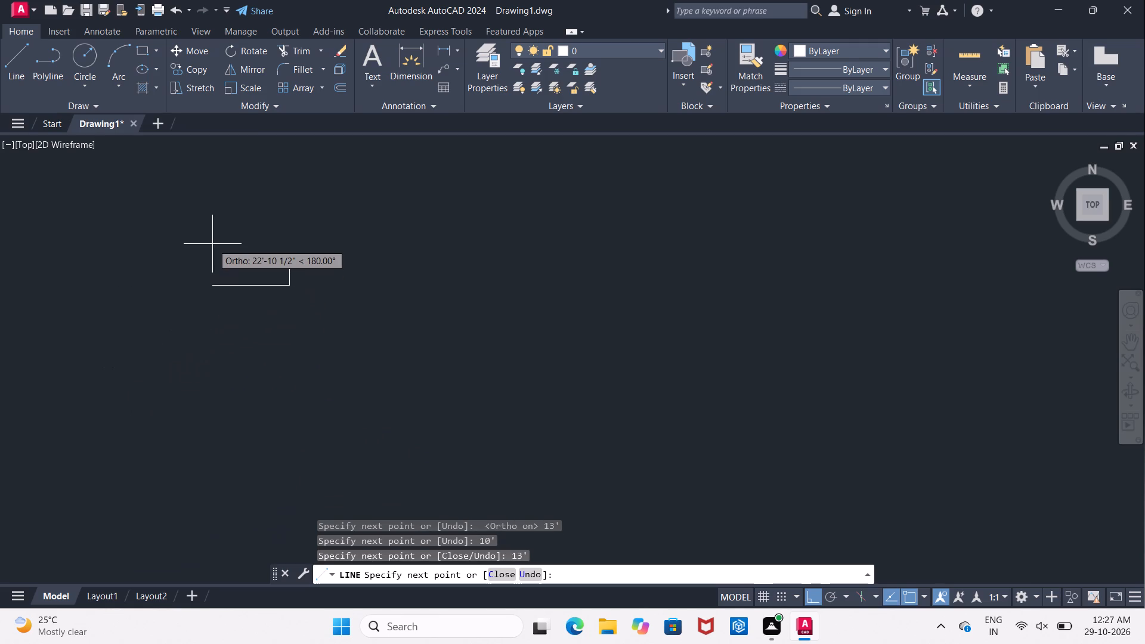
type("10'")
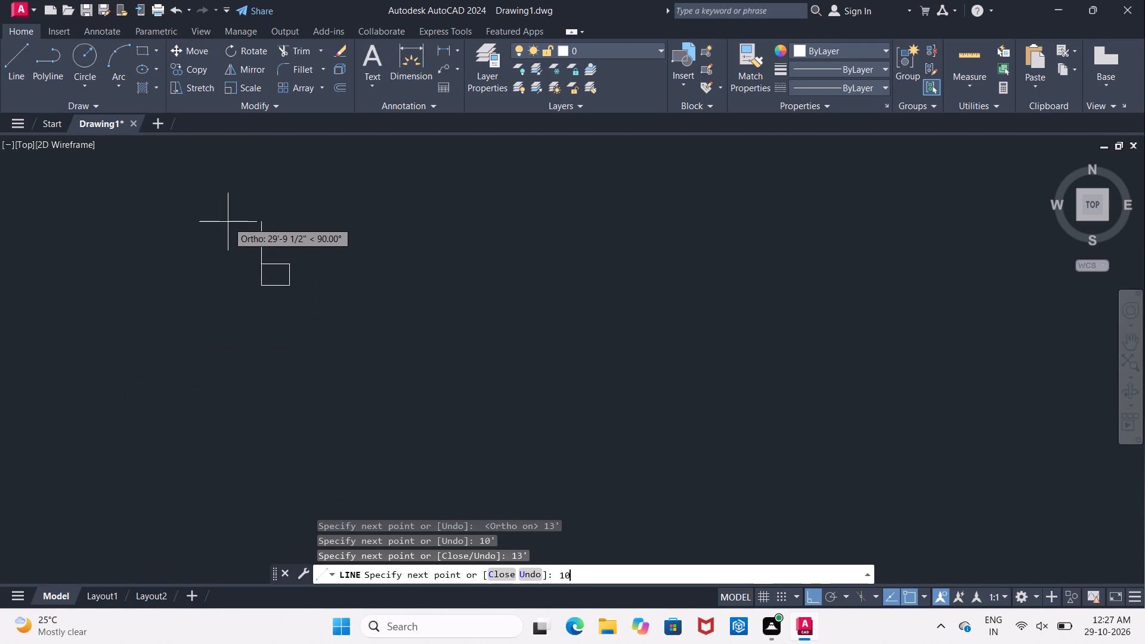
key("Return")
key("Escape")
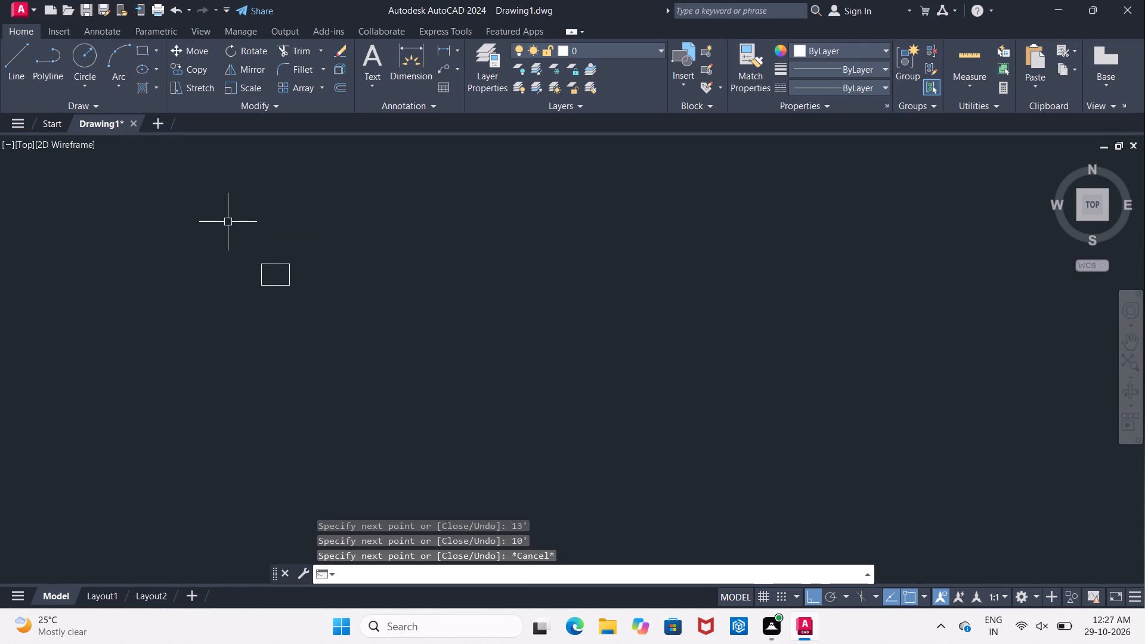
scroll(317, 264, "up", 1)
scroll(253, 274, "up", 3)
middle_click_drag(238, 268, 256, 241)
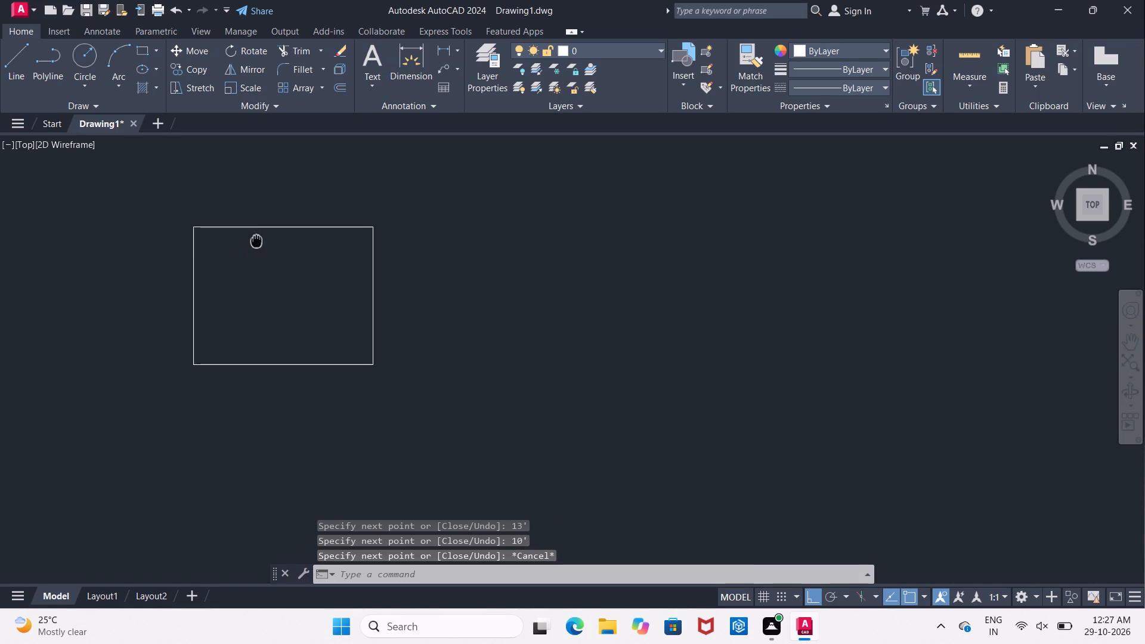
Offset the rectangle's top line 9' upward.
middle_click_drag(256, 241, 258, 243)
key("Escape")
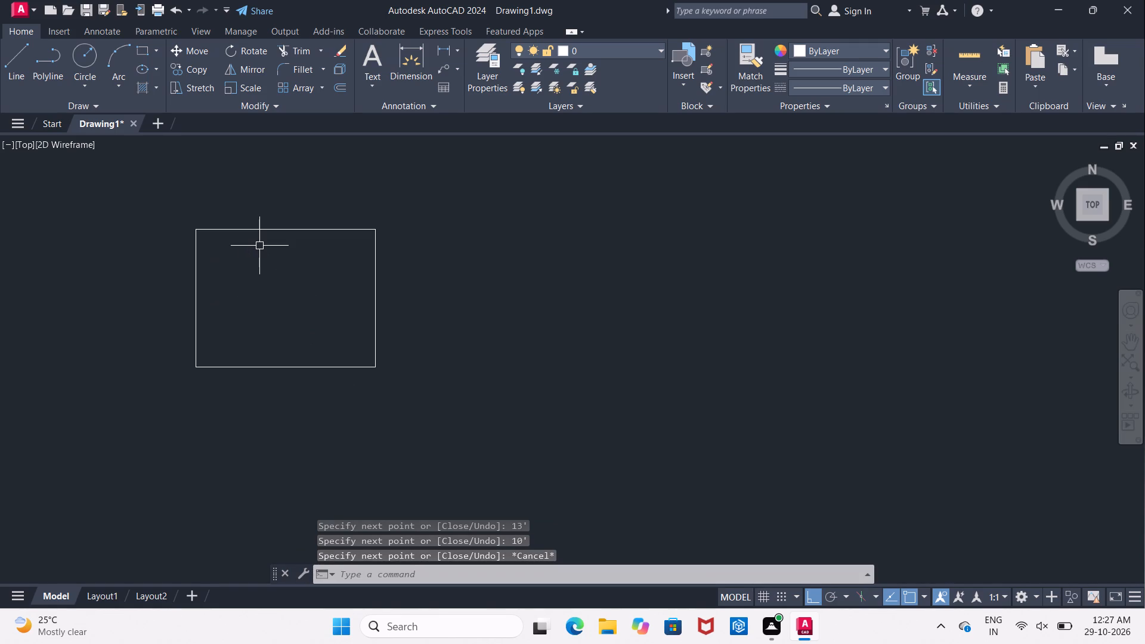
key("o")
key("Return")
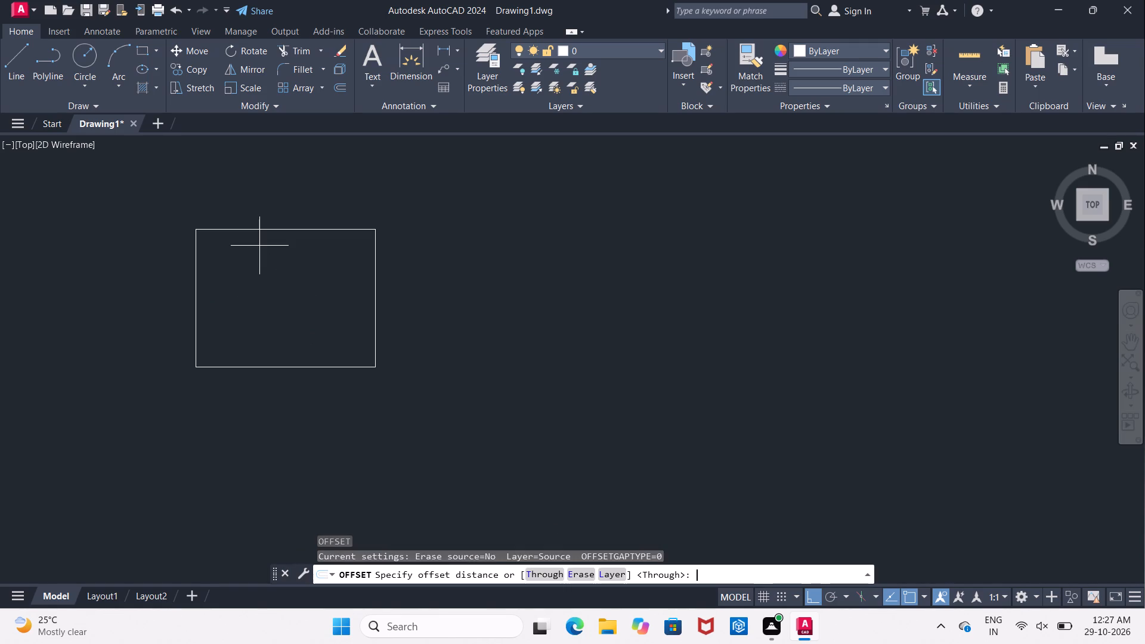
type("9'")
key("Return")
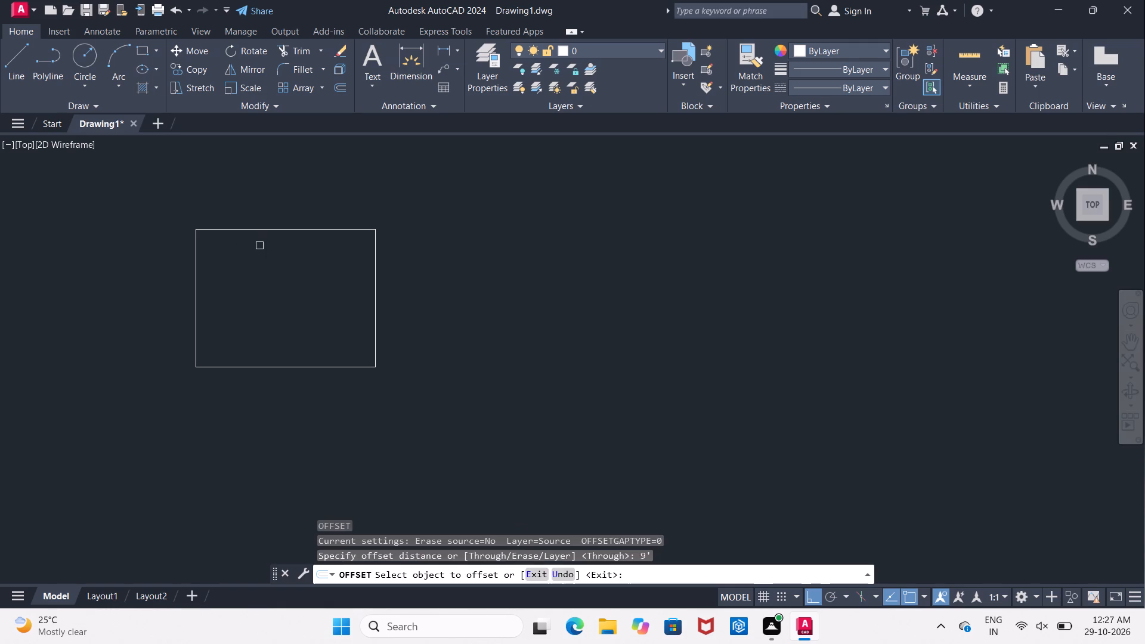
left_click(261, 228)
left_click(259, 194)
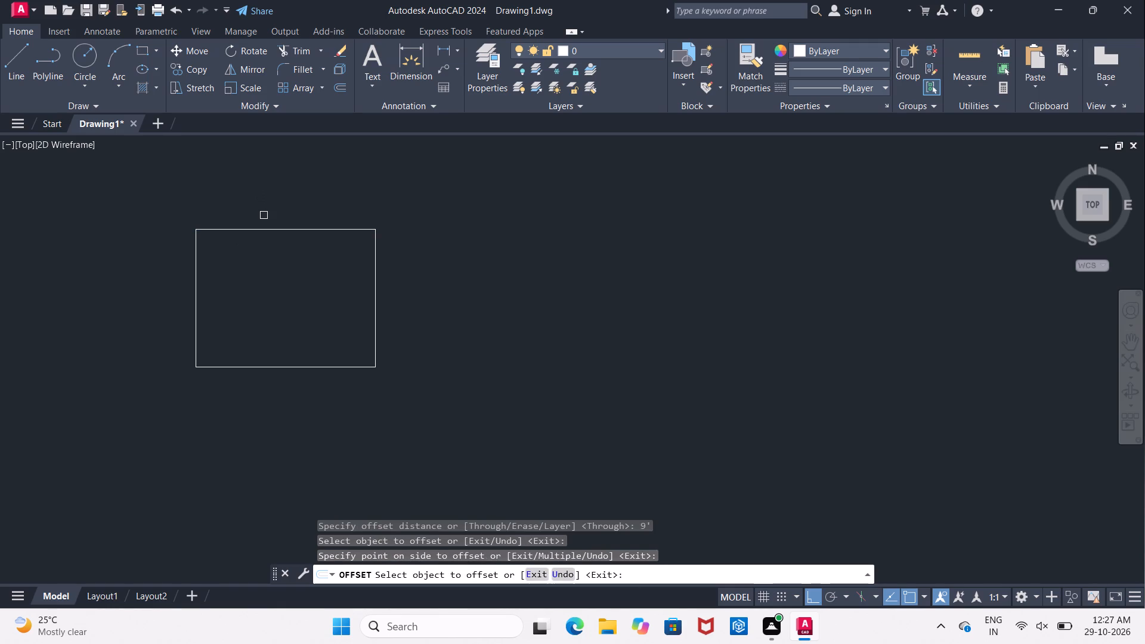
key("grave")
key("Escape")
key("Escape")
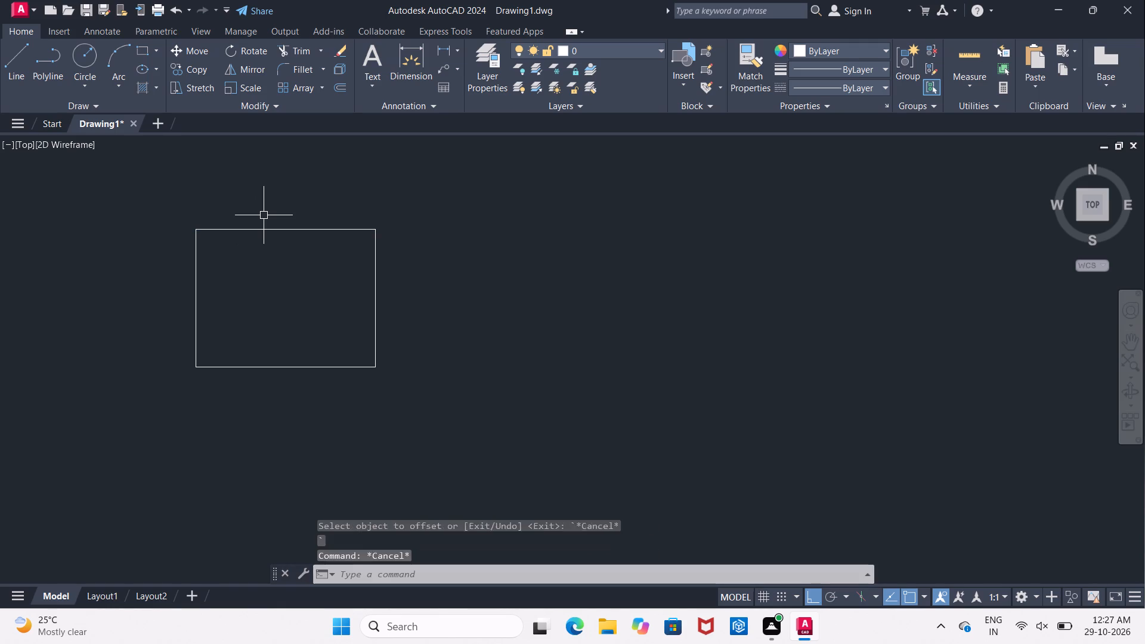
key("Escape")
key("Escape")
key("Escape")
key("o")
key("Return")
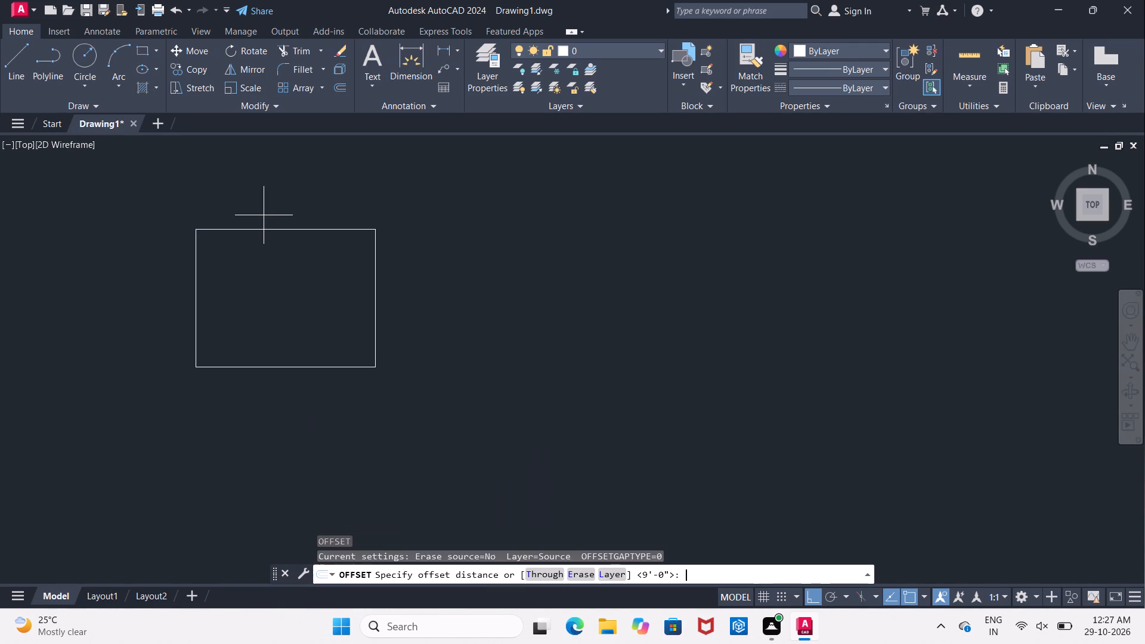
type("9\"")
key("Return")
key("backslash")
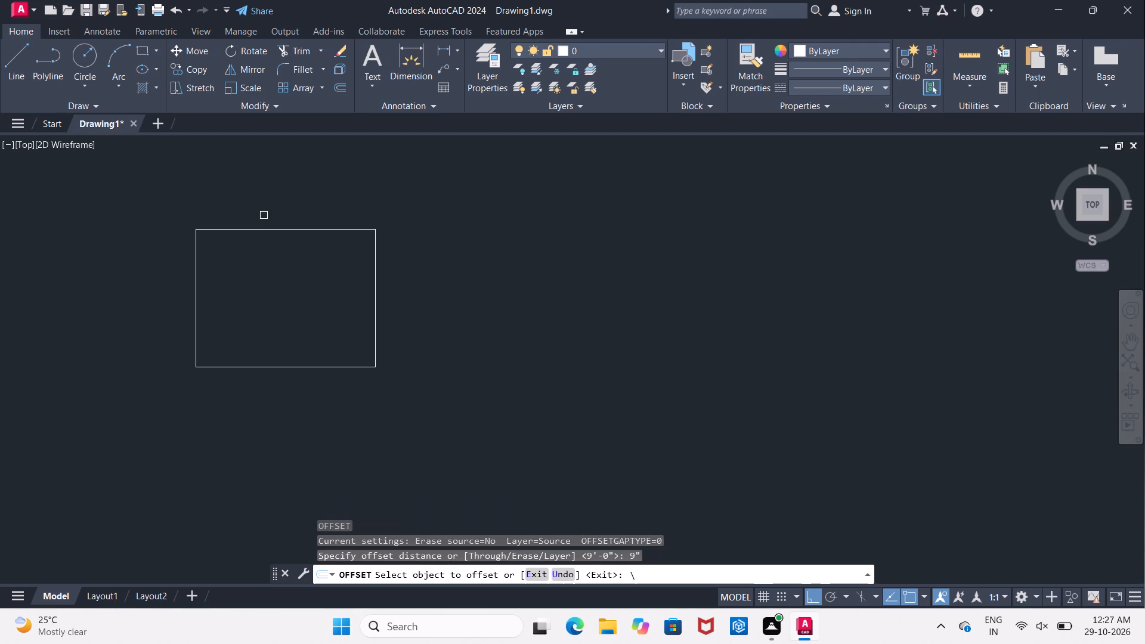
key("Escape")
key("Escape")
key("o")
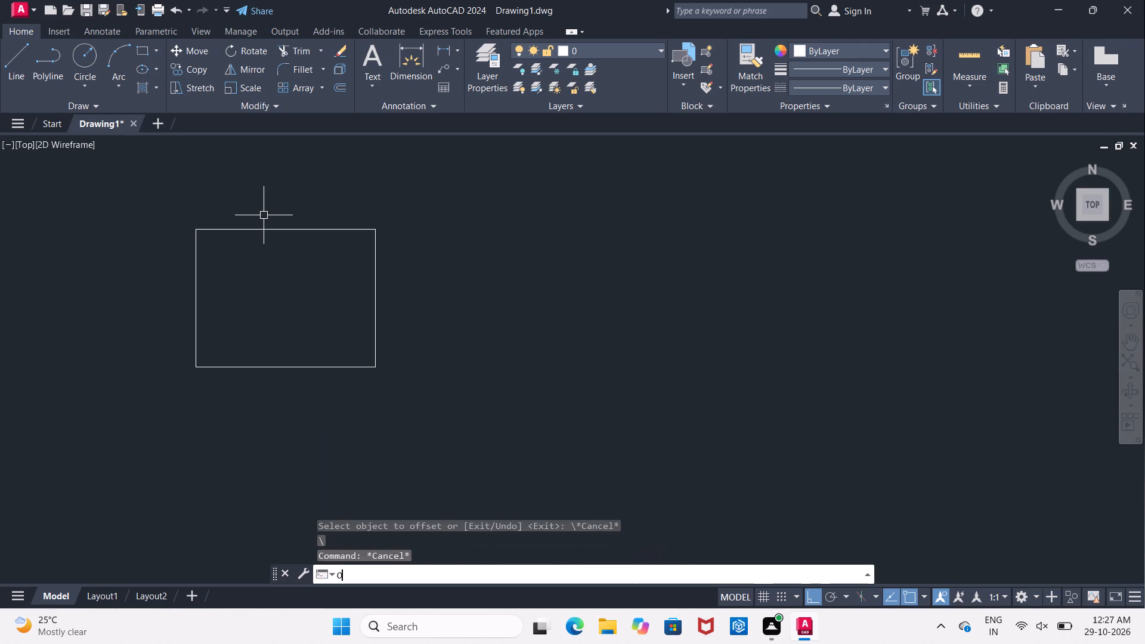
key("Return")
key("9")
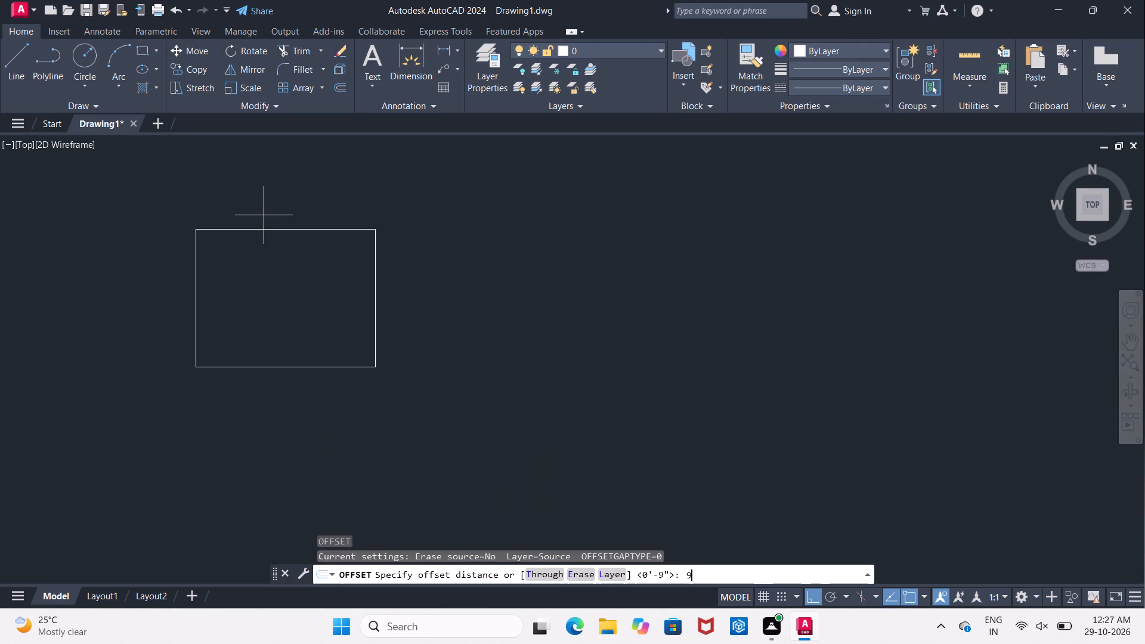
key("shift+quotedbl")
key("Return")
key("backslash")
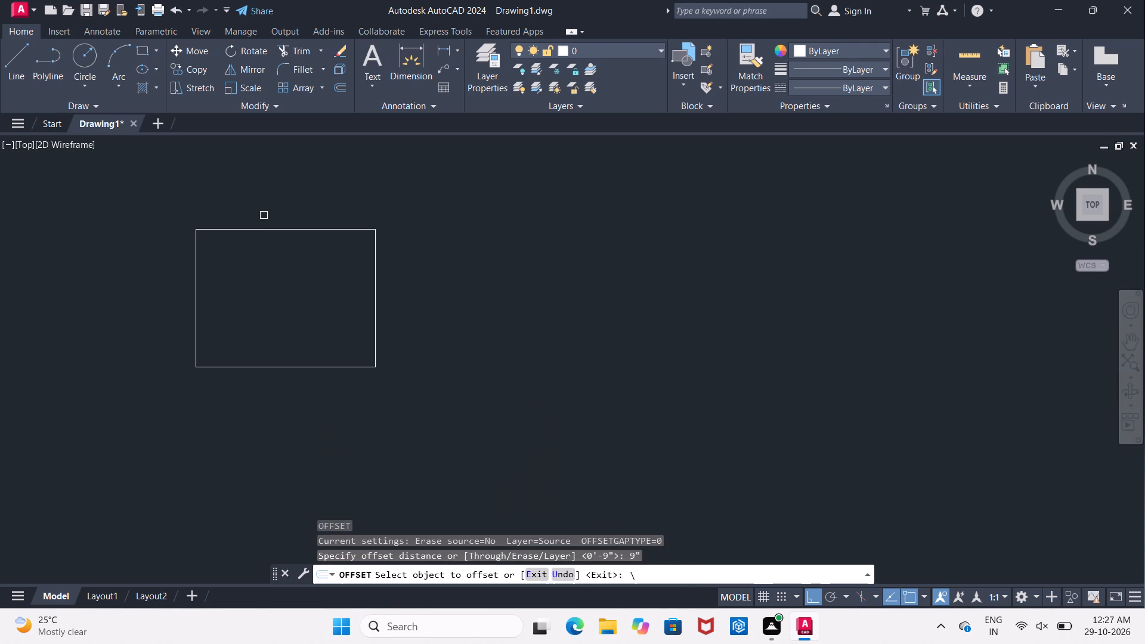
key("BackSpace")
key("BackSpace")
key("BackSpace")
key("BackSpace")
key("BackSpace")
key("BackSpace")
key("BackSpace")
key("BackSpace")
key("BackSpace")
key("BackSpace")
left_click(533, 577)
Offset the rectangle's top and left lines outward by 9".
key("o")
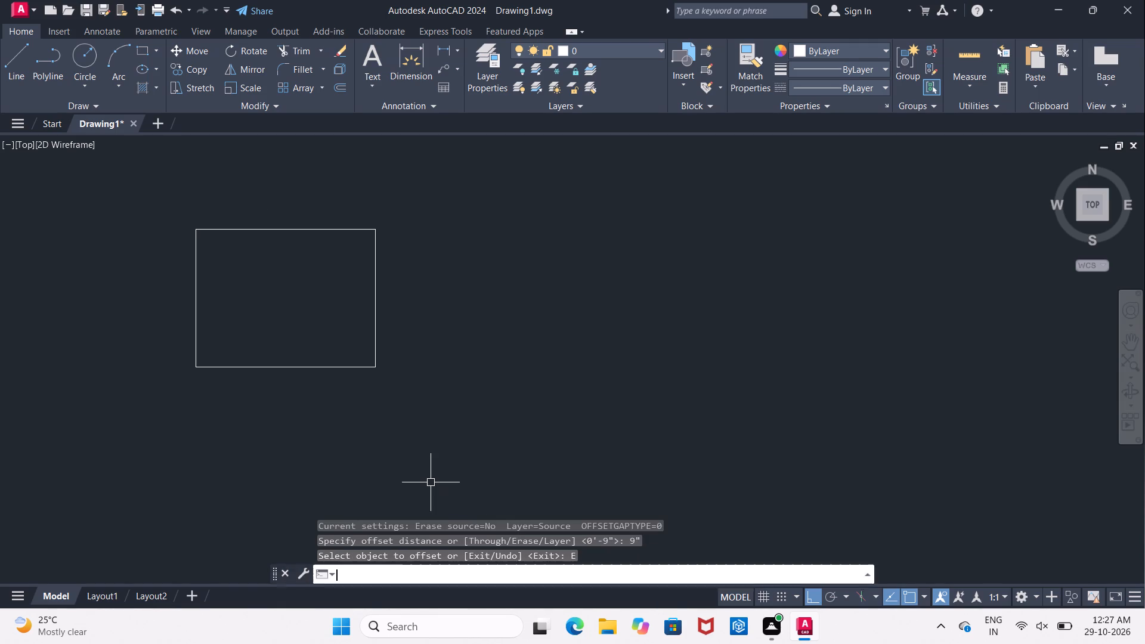
key("Return")
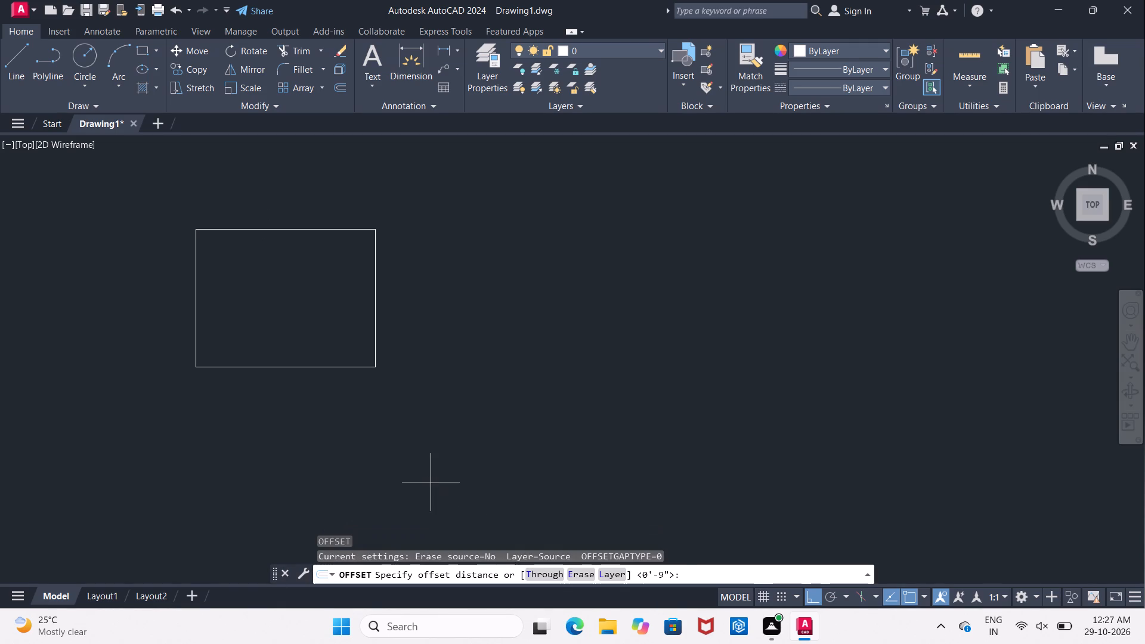
key("9")
key("shift+quotedbl")
key("Return")
left_click(305, 228)
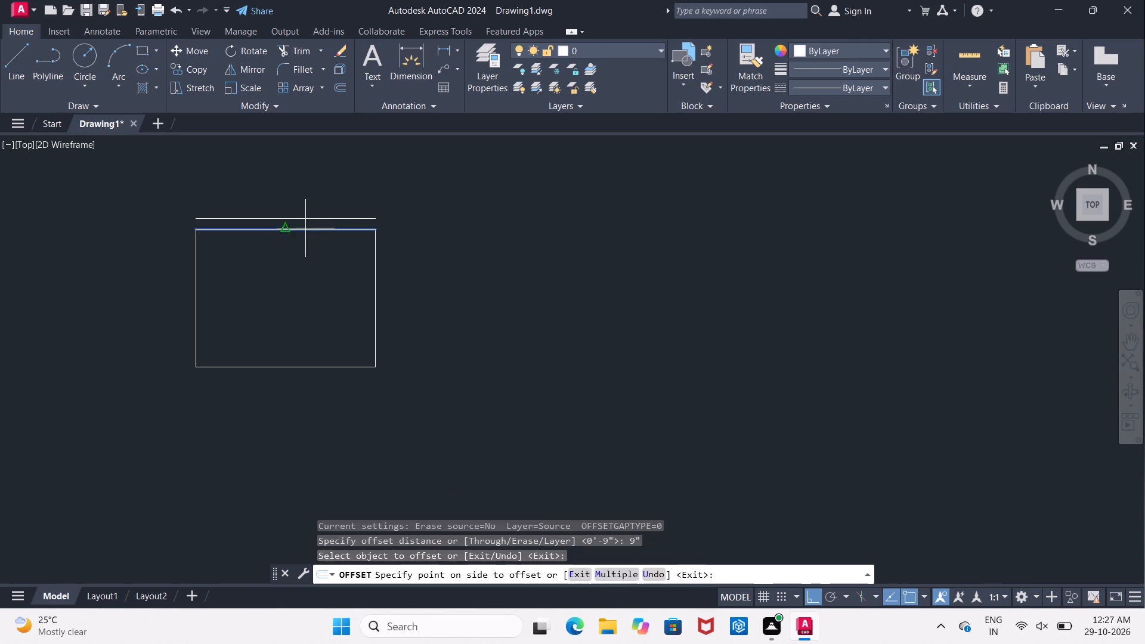
left_click(305, 197)
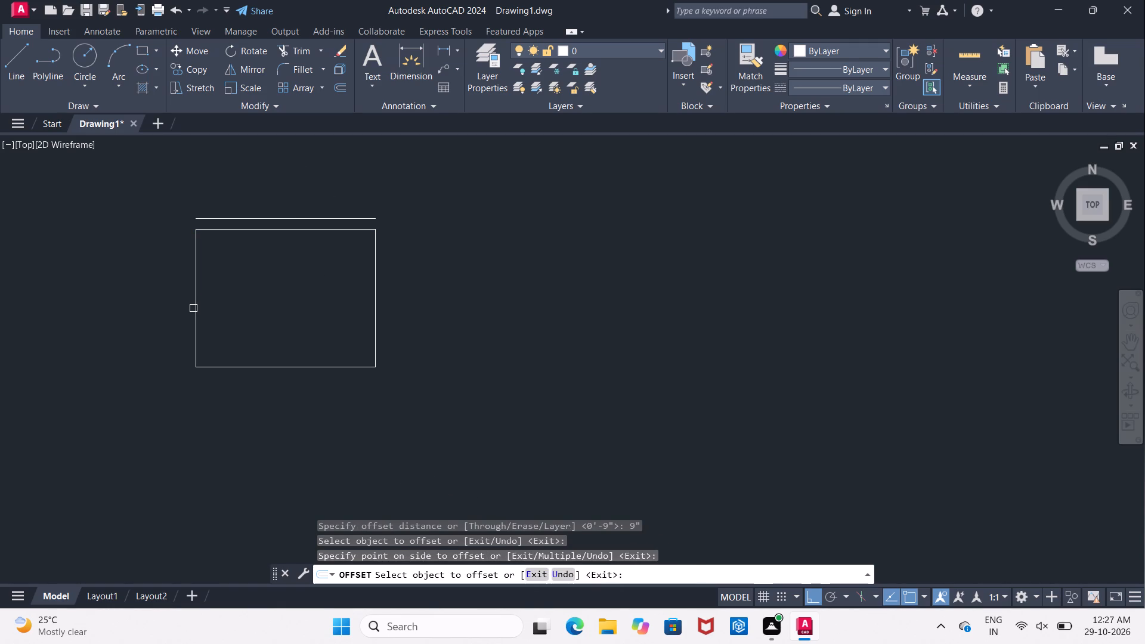
left_click(193, 308)
left_click(136, 305)
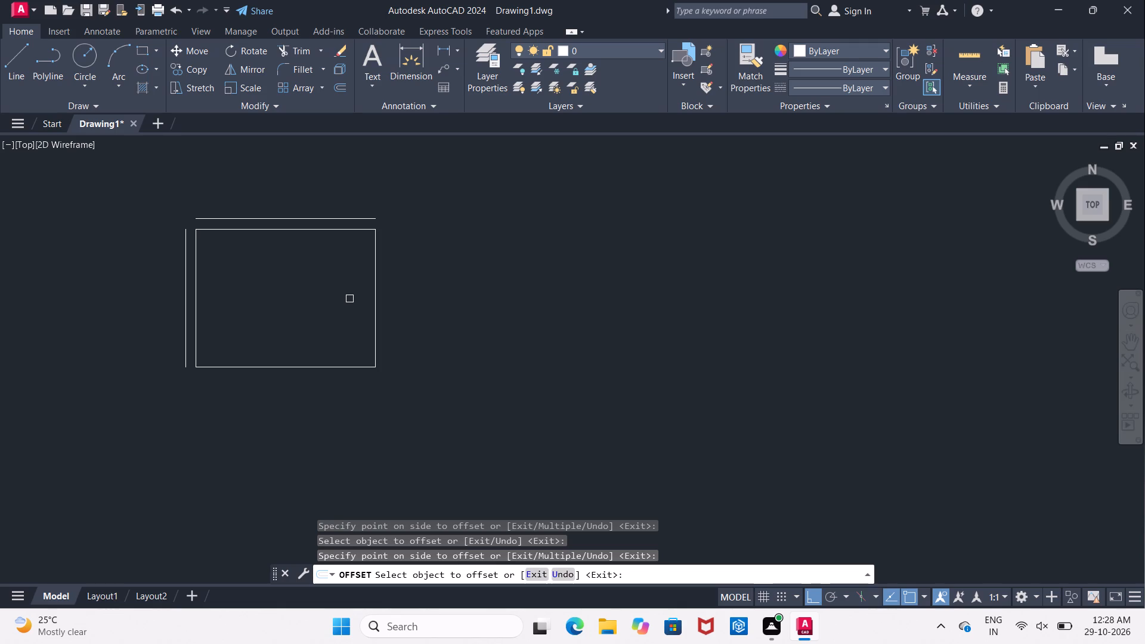
key("Return")
Offset the rectangle's right and bottom lines outward by 9", reusing the same offset distance.
key("Return")
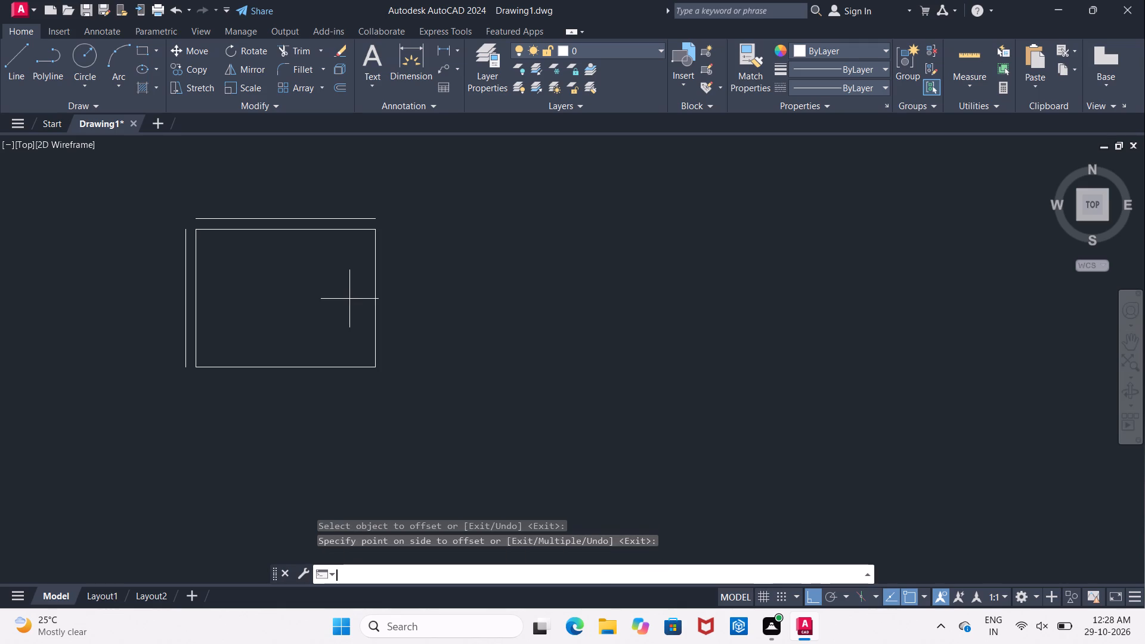
key("Return")
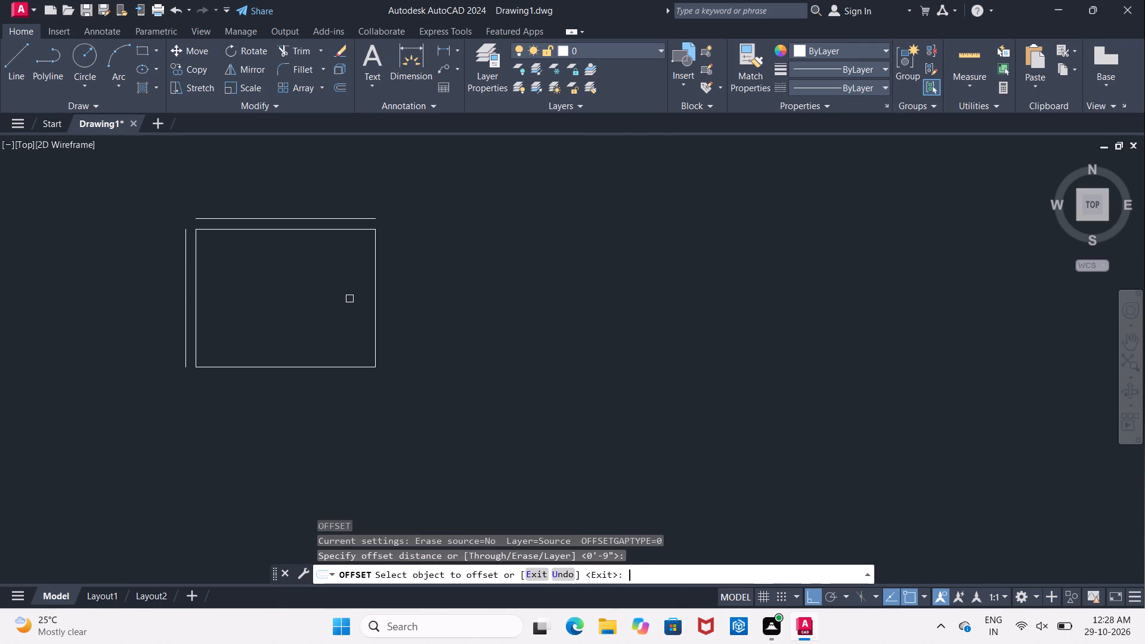
type("4\"")
key("Return")
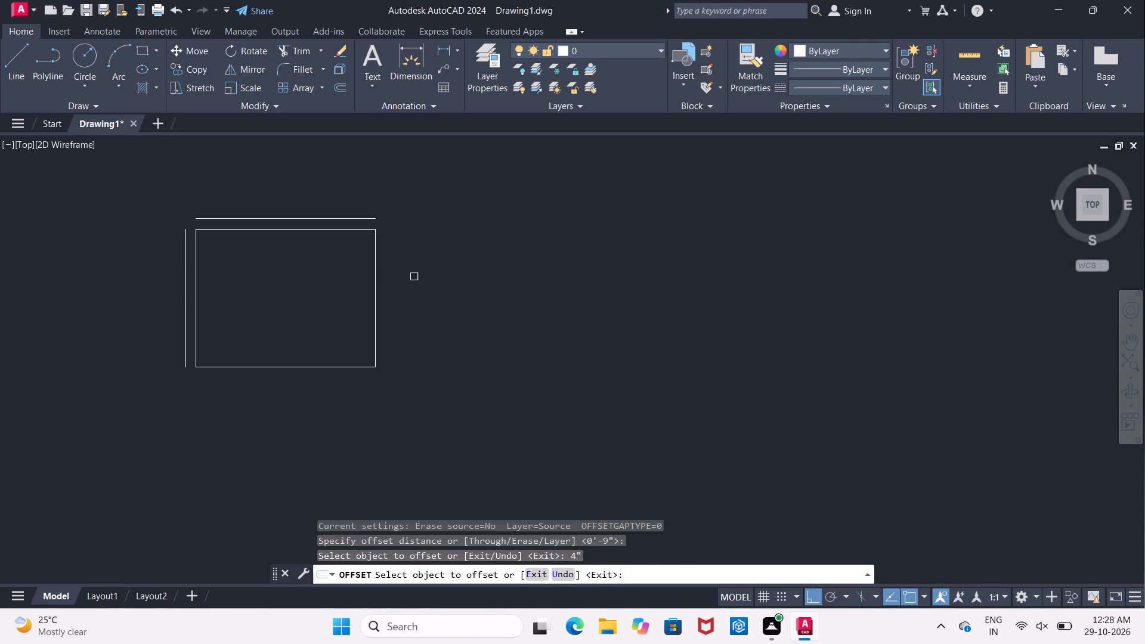
left_click(375, 326)
left_click(581, 325)
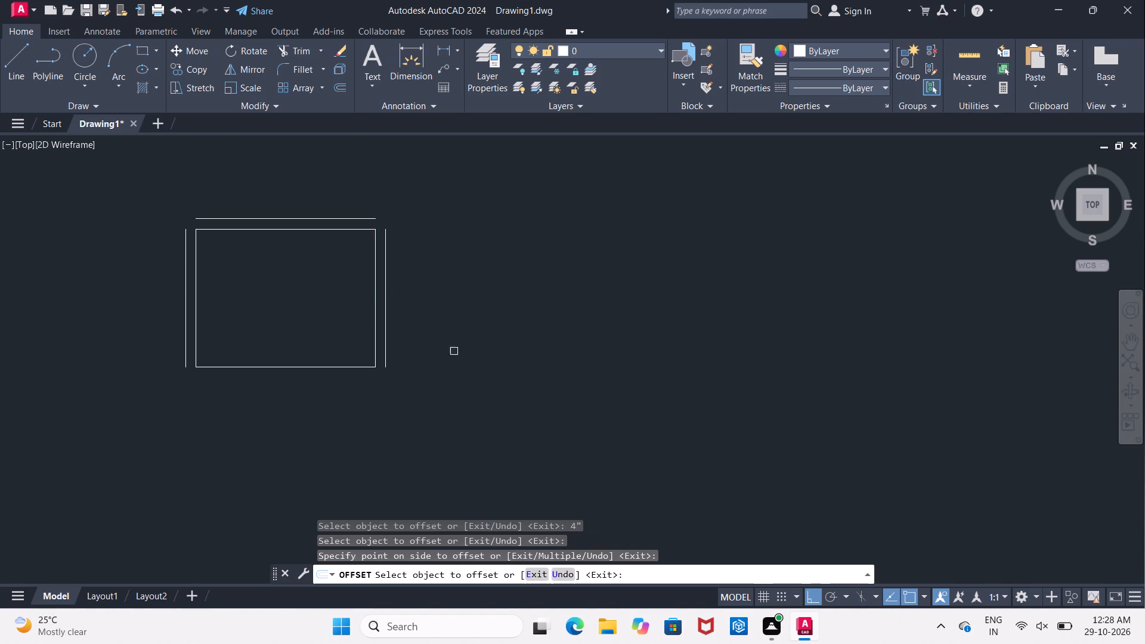
left_click_drag(317, 367, 317, 374)
left_click(322, 430)
middle_click_drag(350, 319, 315, 379)
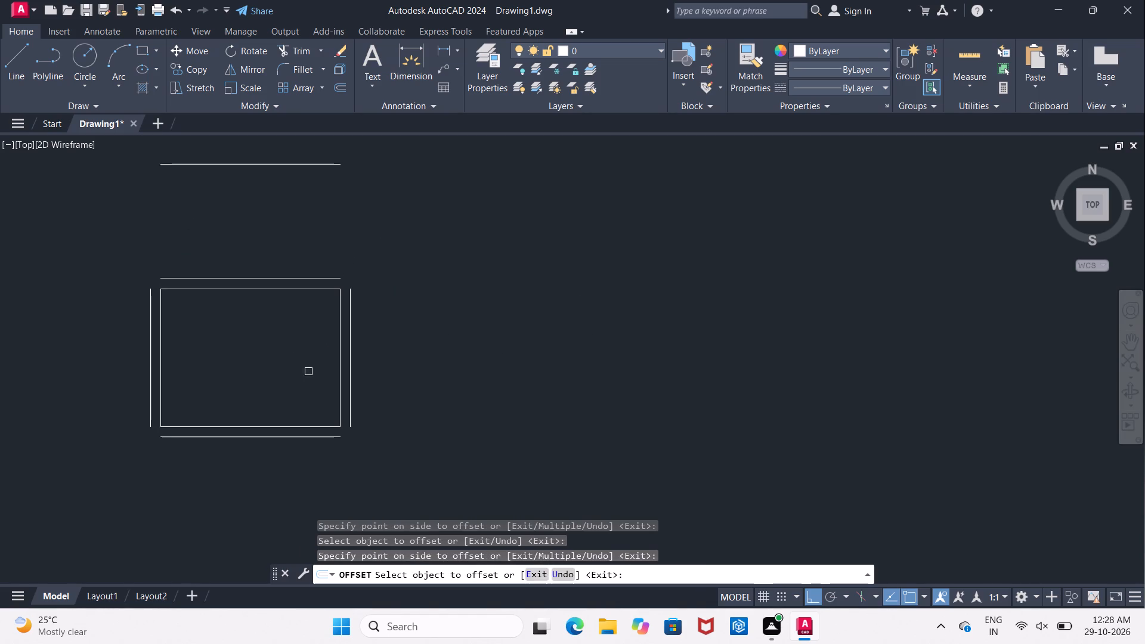
key("Escape")
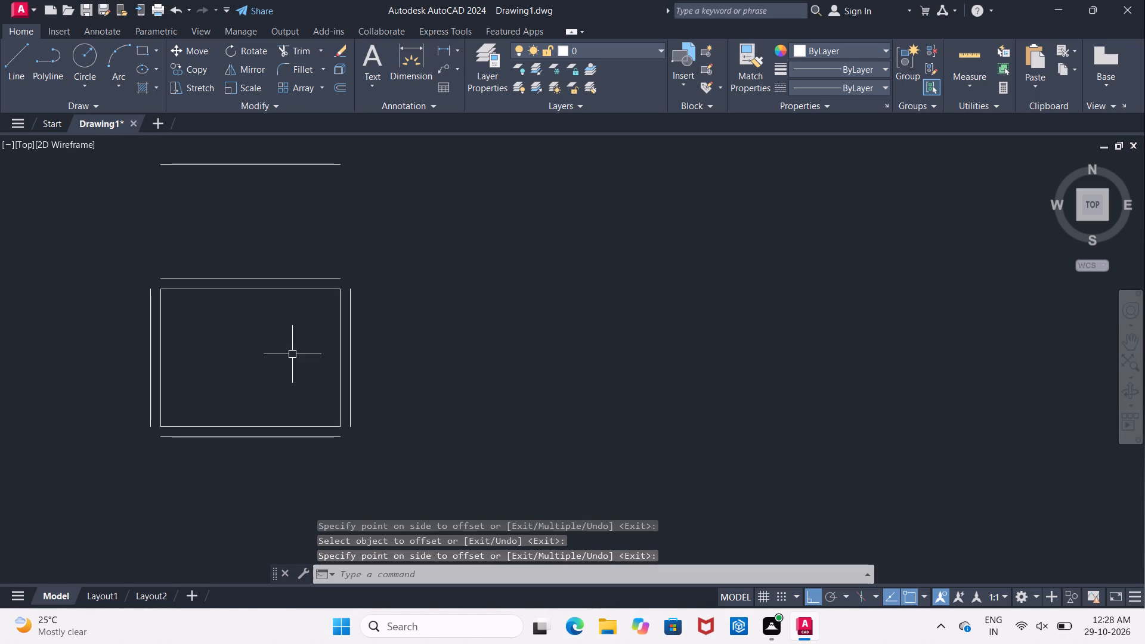
Offset the outer right wall line 6'6" to the right, away from the rectangle.
key("o")
key("Return")
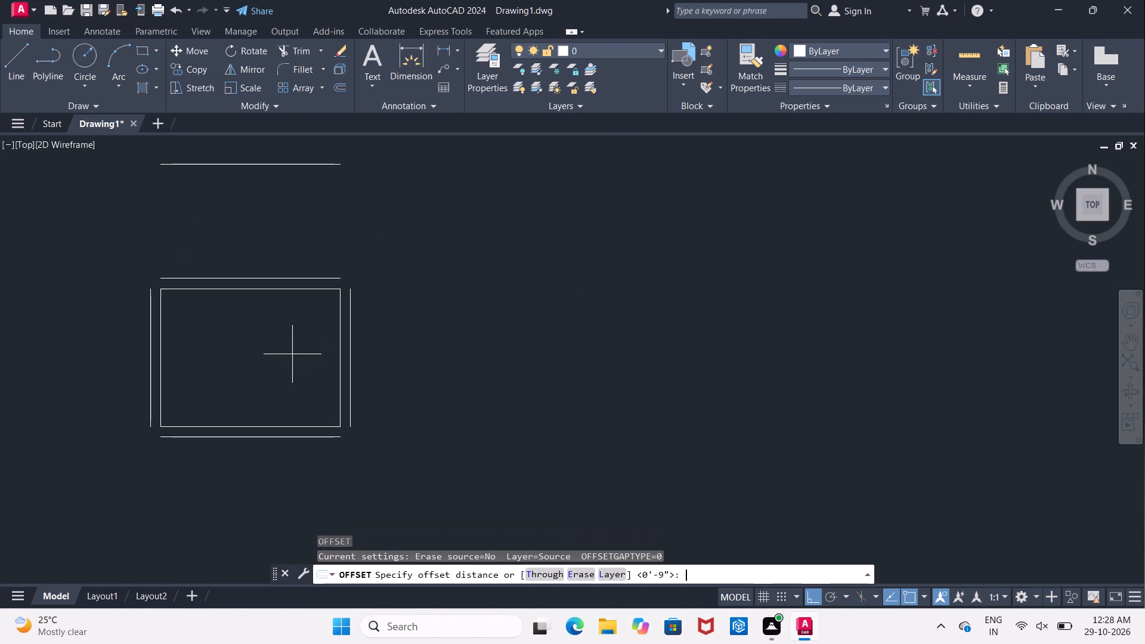
type("6'6\"")
key("Return")
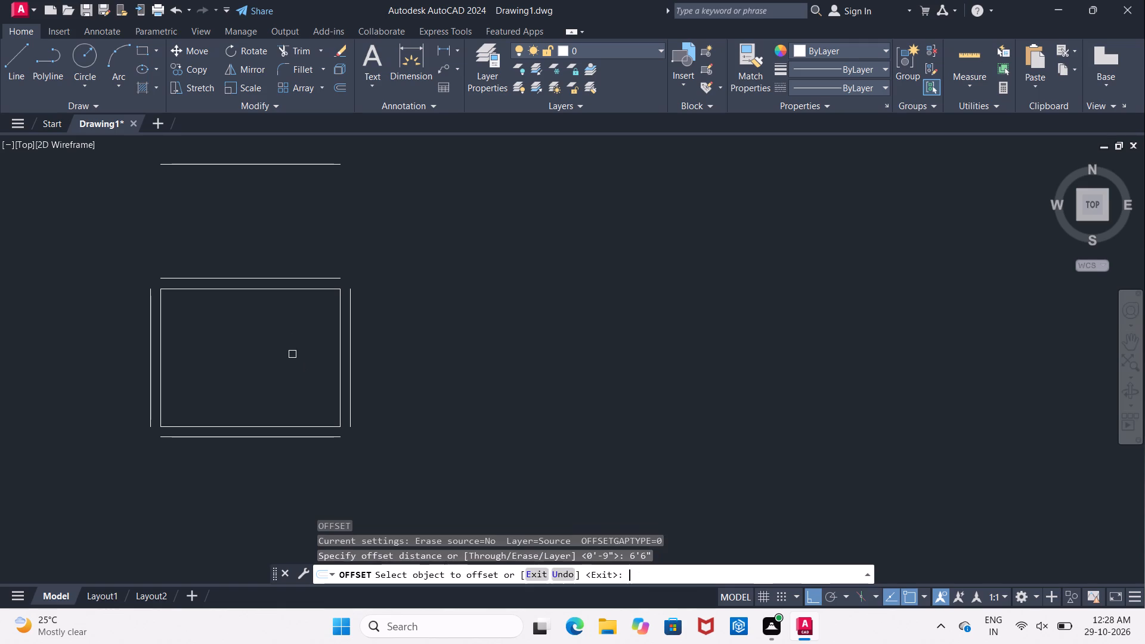
left_click(349, 360)
left_click(450, 358)
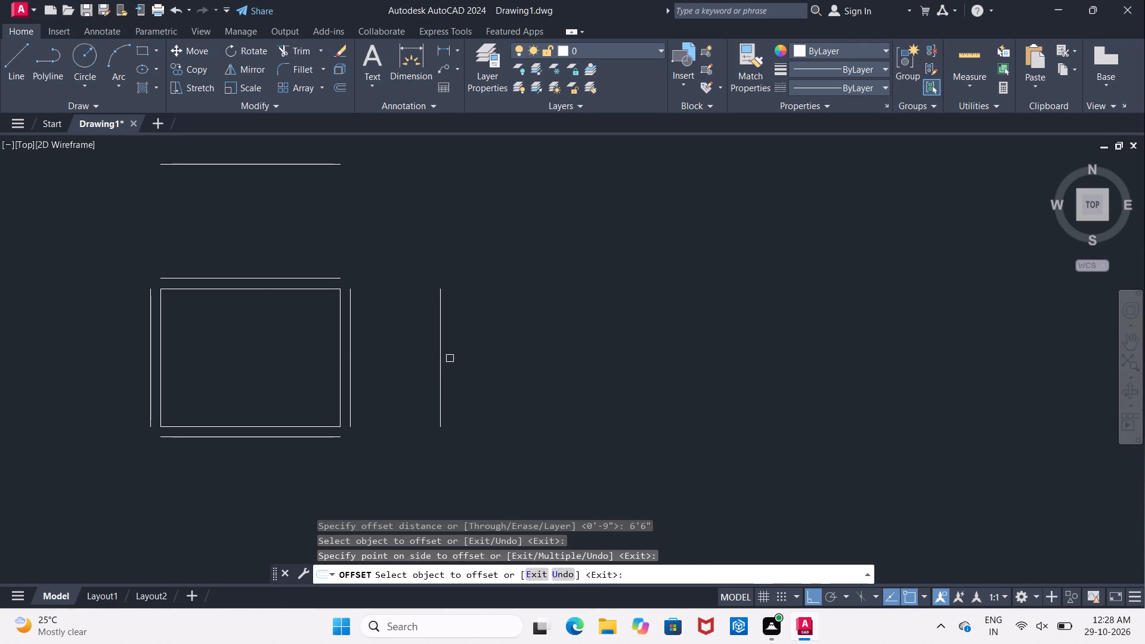
key("Escape")
Erase the stray horizontal line far above the rectangle.
left_click(287, 165)
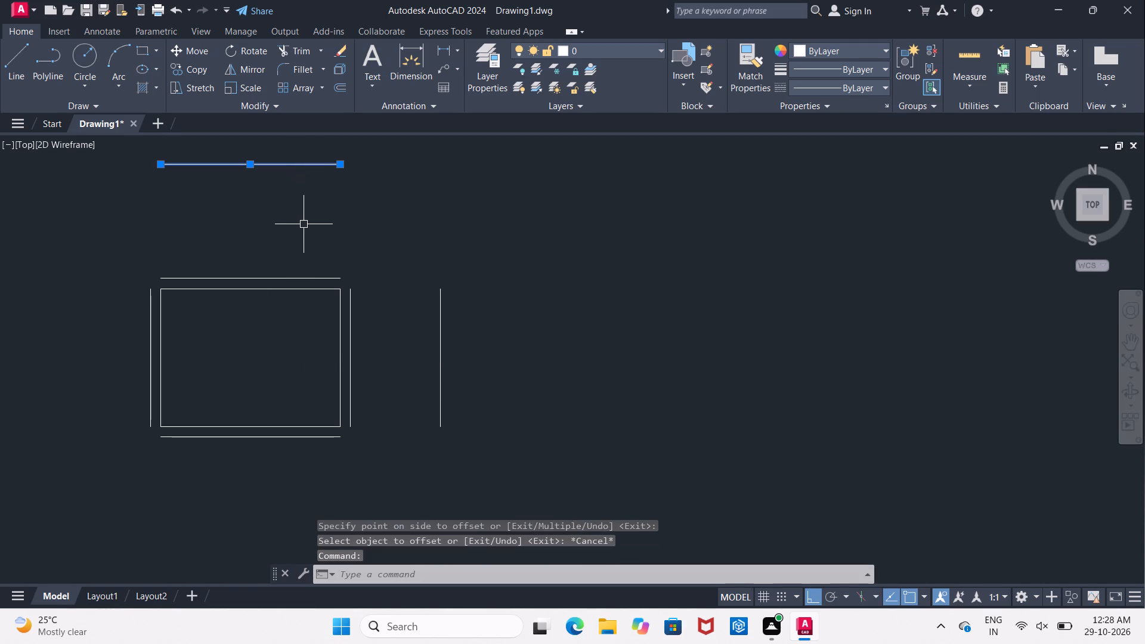
key("Delete")
Offset the separate vertical line right of the rectangle by 4" further to the right.
middle_click_drag(474, 298, 351, 292)
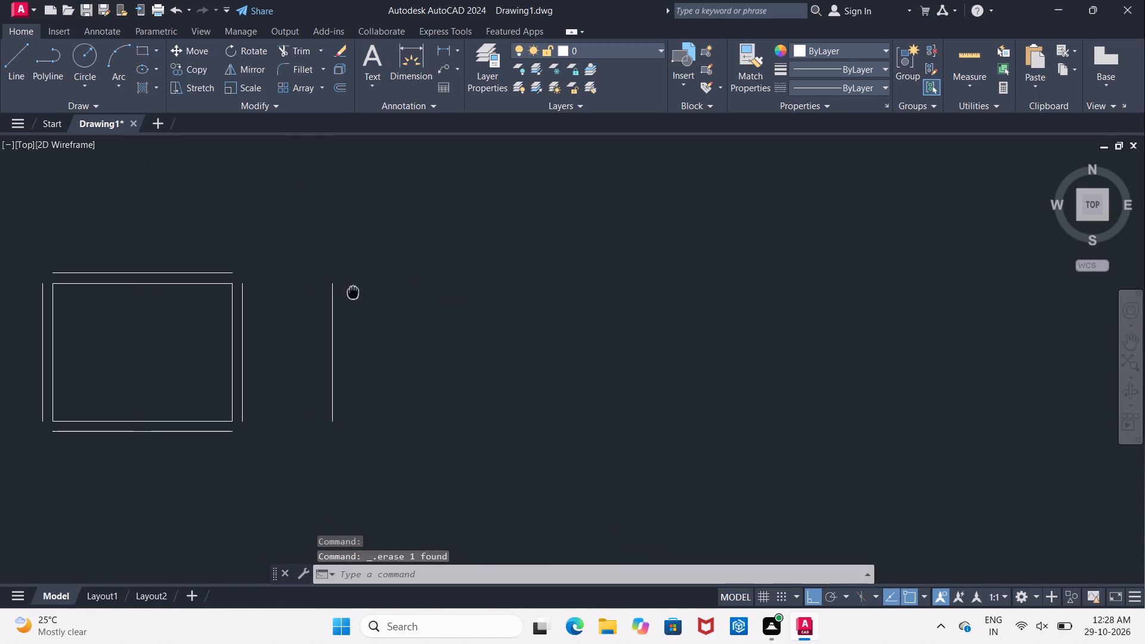
middle_click_drag(351, 292, 382, 295)
middle_click_drag(341, 306, 341, 284)
scroll(341, 284, "down", 2)
middle_click_drag(334, 280, 330, 273)
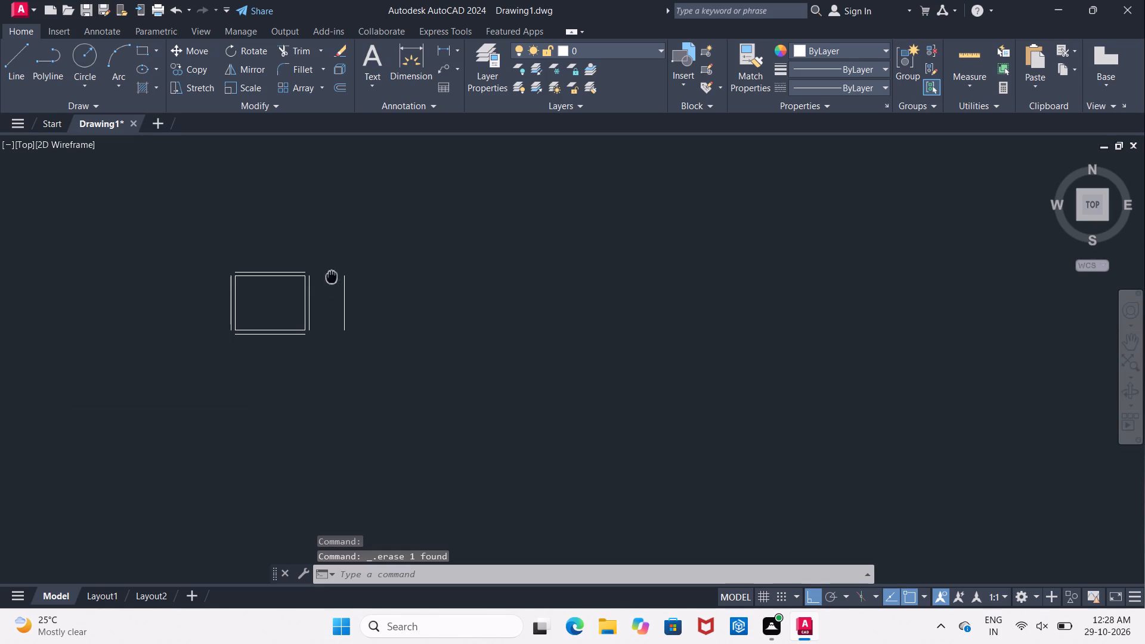
middle_click_drag(330, 273, 312, 265)
scroll(308, 273, "up", 1)
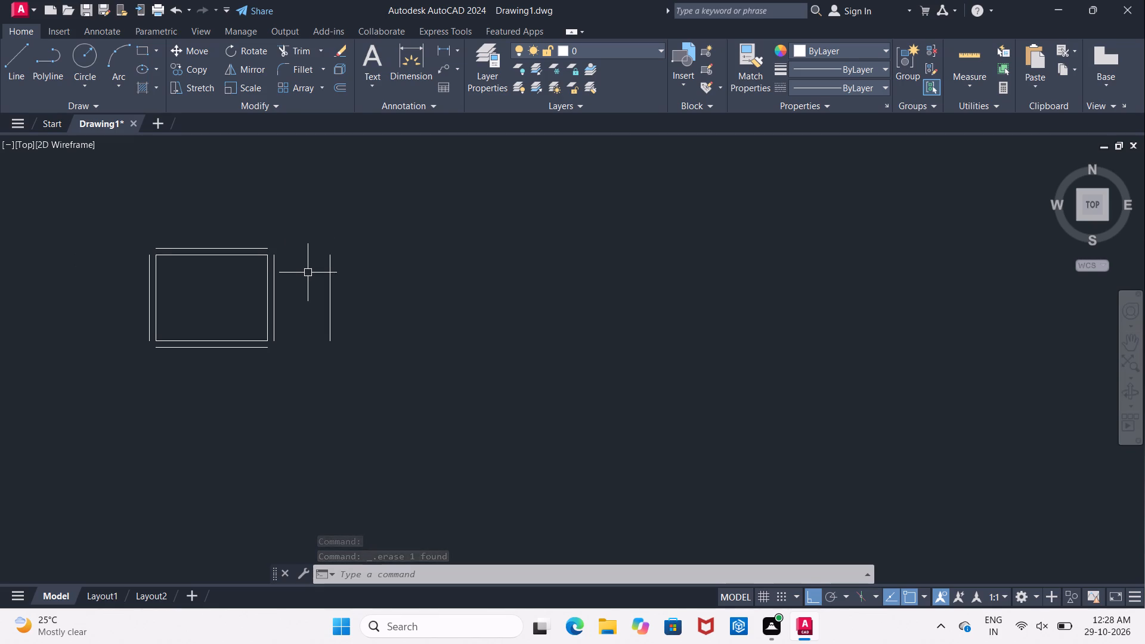
key("Escape")
key("o")
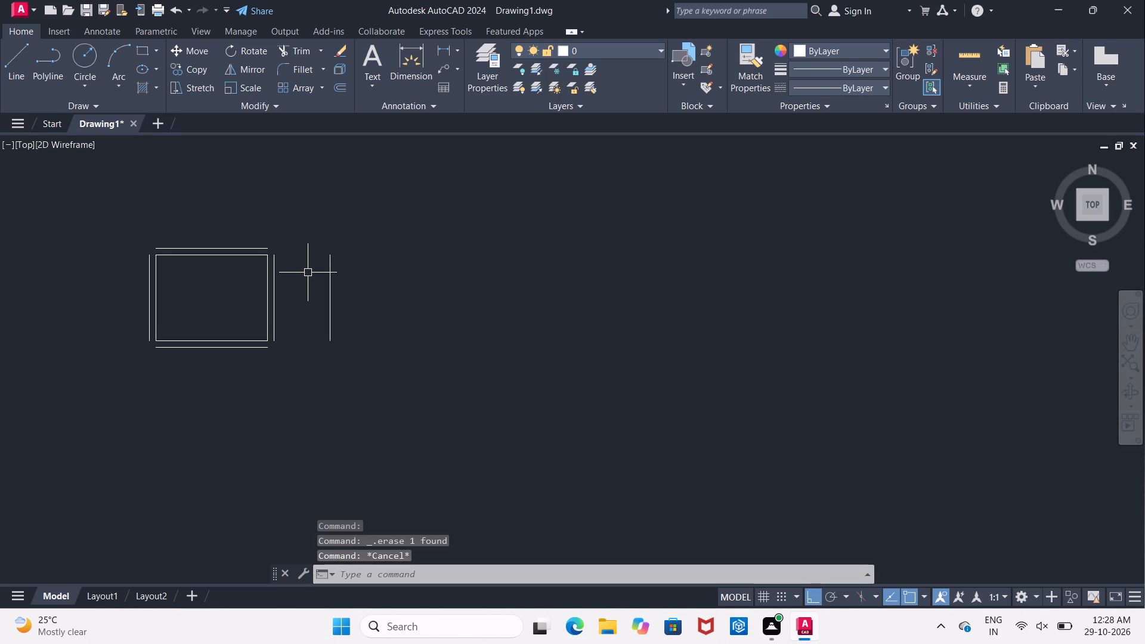
key("Return")
type("4\"")
key("Return")
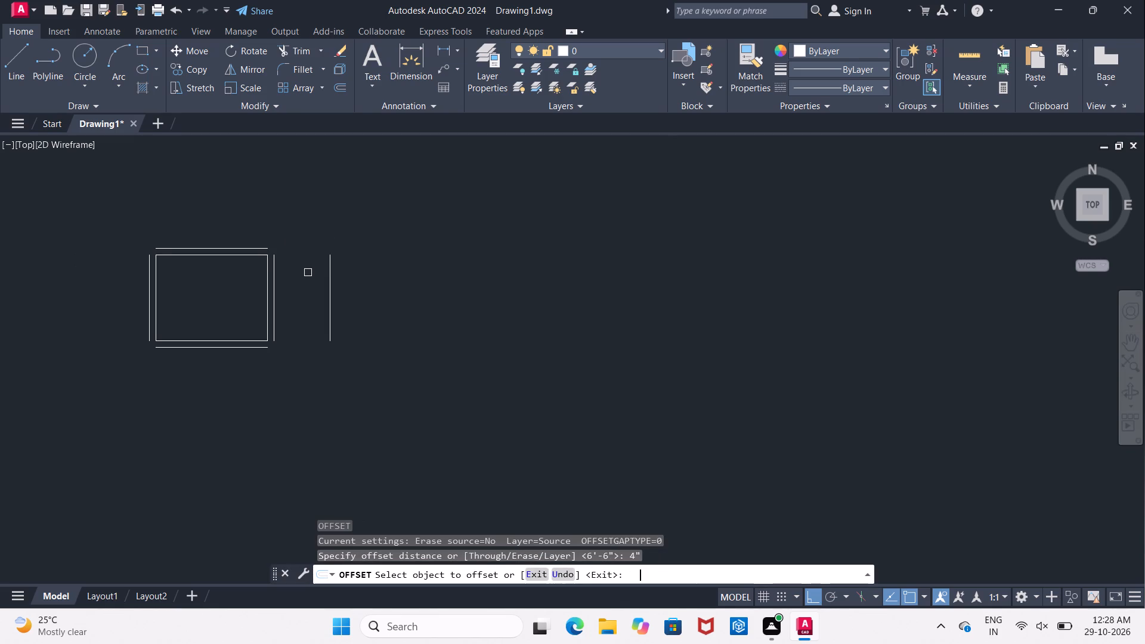
left_click(332, 299)
left_click(383, 310)
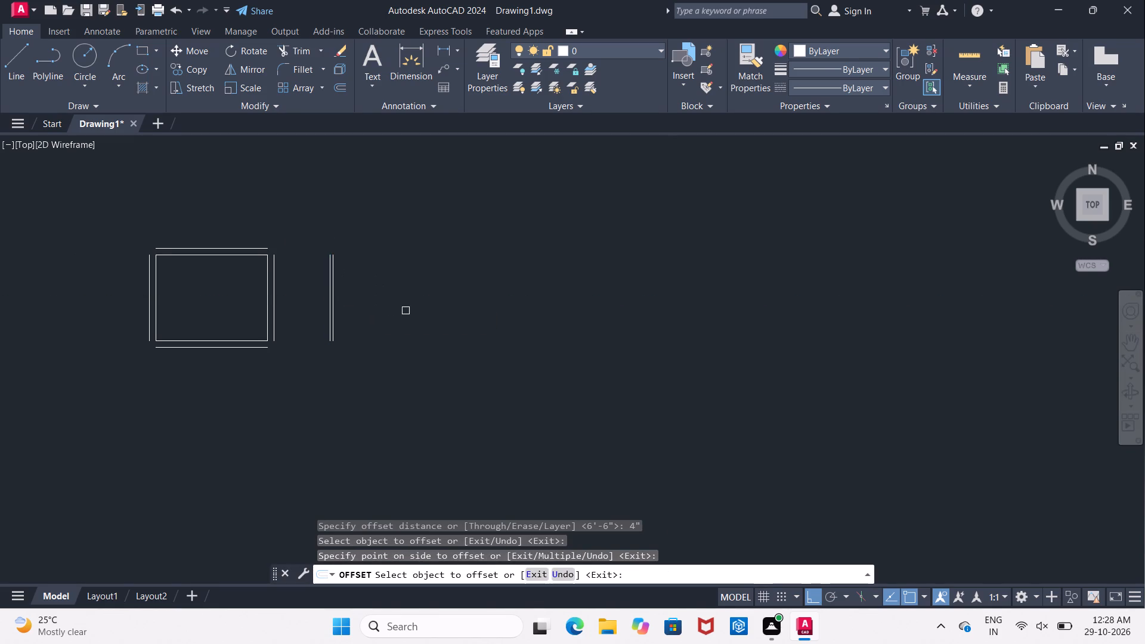
middle_click_drag(406, 311, 355, 316)
key("Escape")
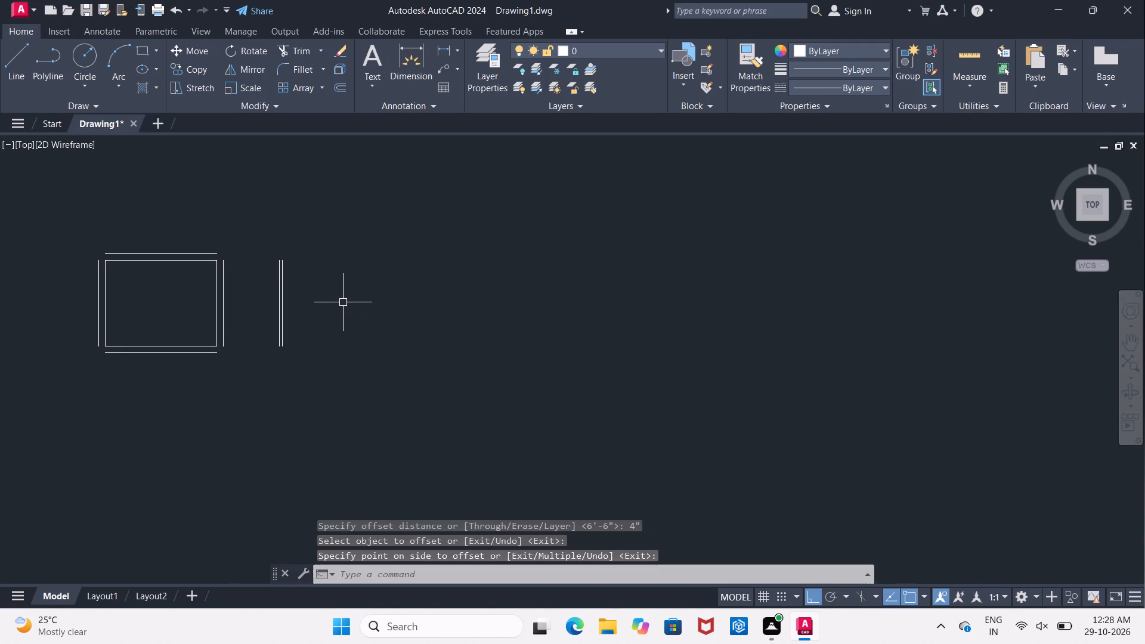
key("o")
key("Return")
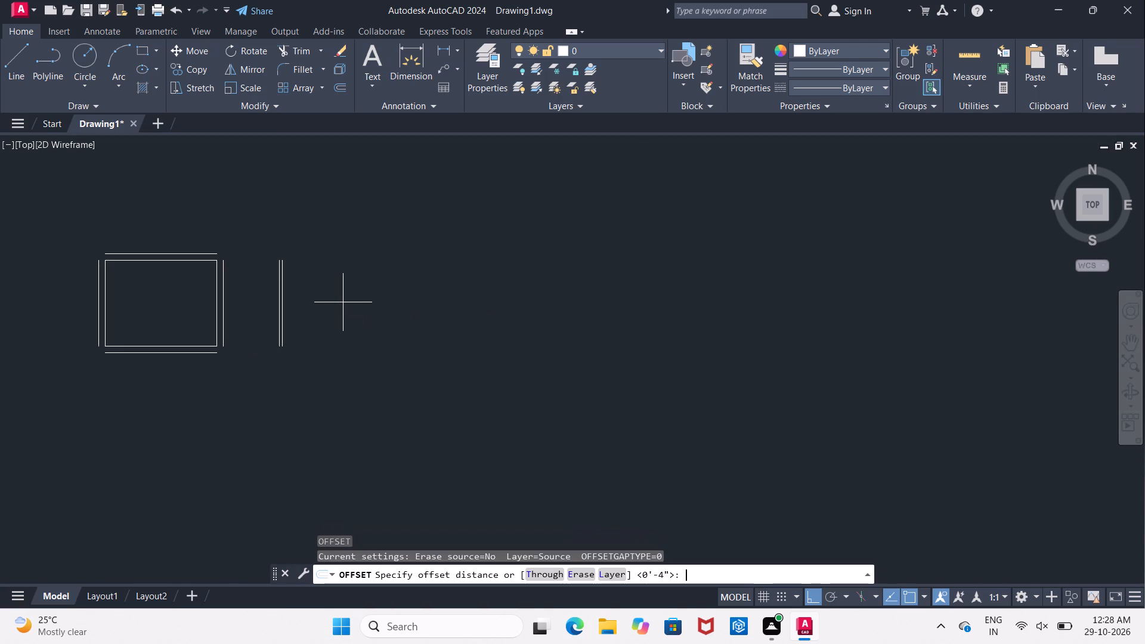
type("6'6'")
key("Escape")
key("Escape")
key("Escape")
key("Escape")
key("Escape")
Offset the right line of the separate 4" wall pair by 6'6" further to the right.
key("o")
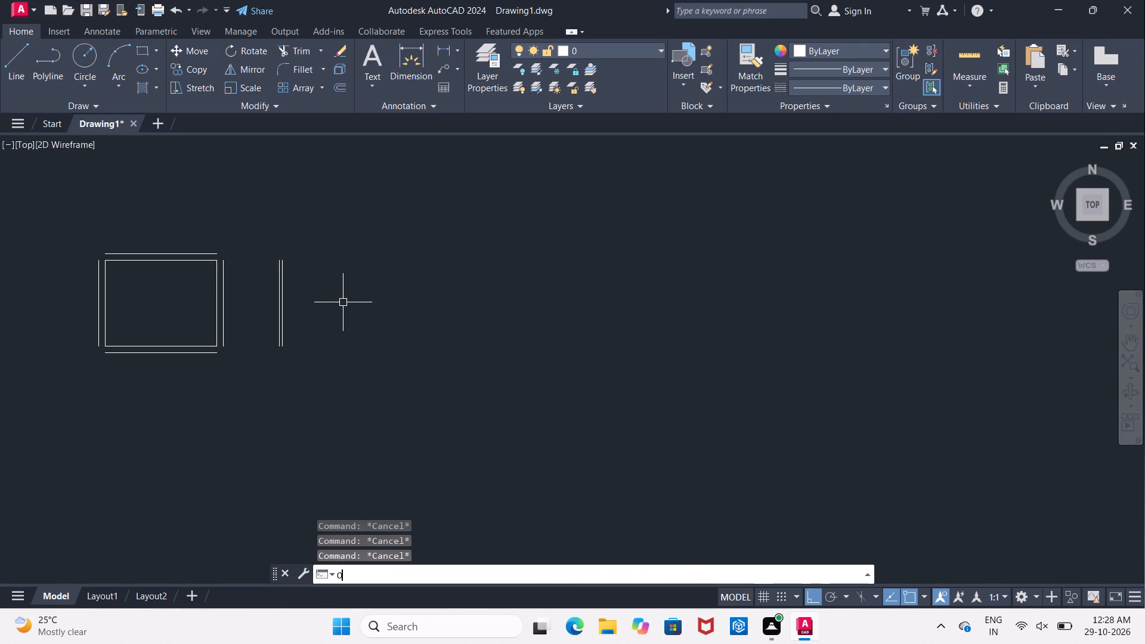
key("Return")
type("6'6")
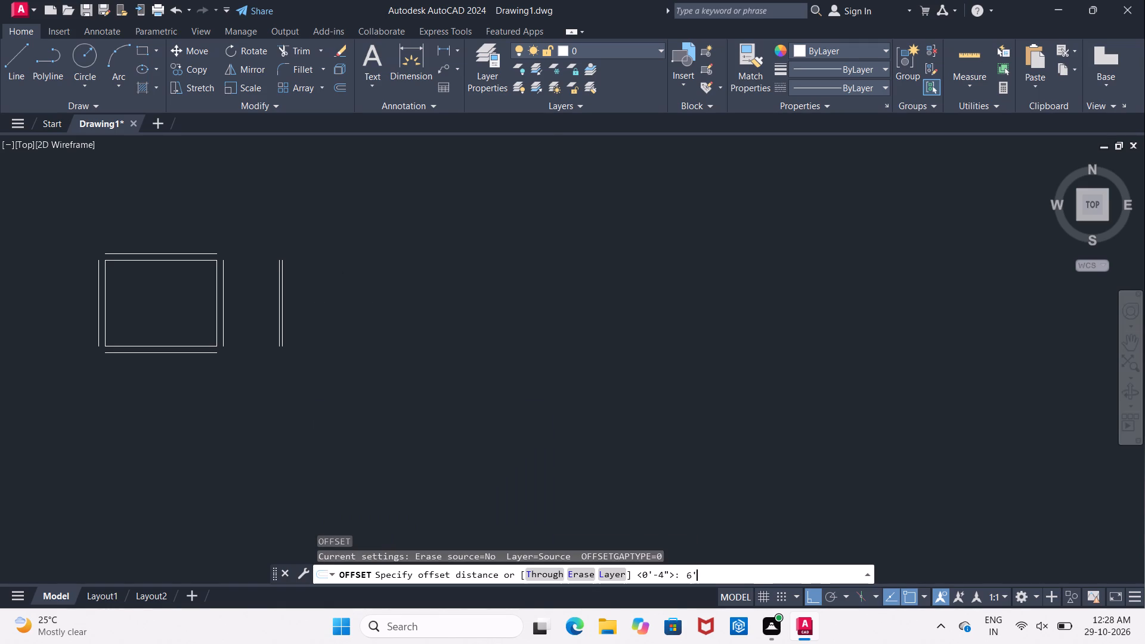
key("shift+quotedbl")
key("Return")
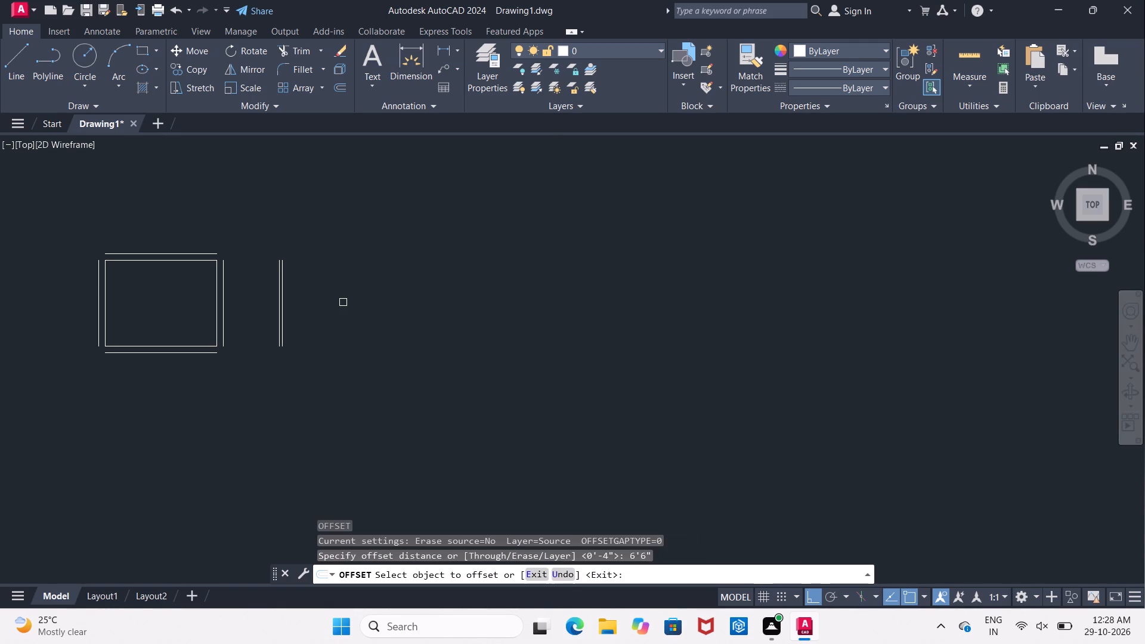
scroll(256, 323, "up", 2)
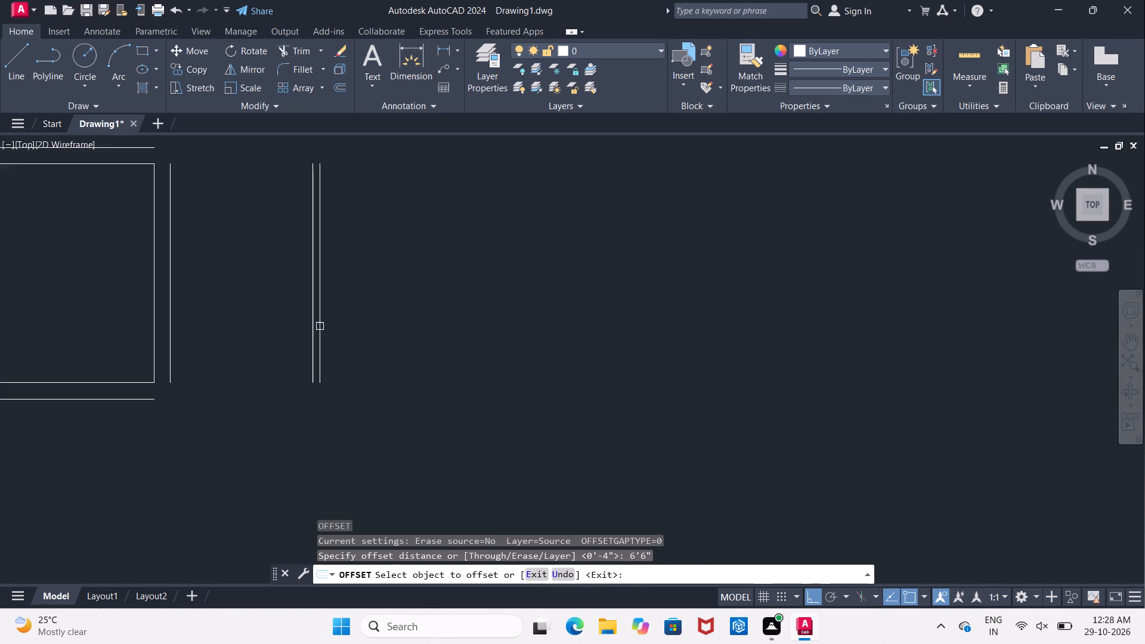
left_click(320, 326)
left_click(468, 323)
middle_click_drag(592, 330, 415, 336)
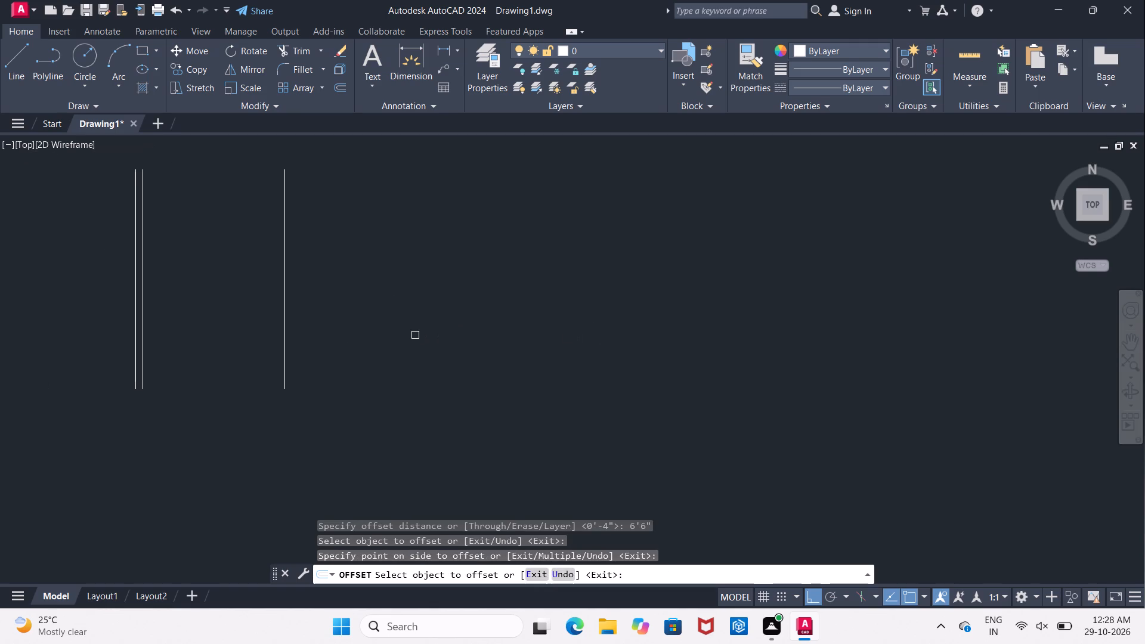
key("Return")
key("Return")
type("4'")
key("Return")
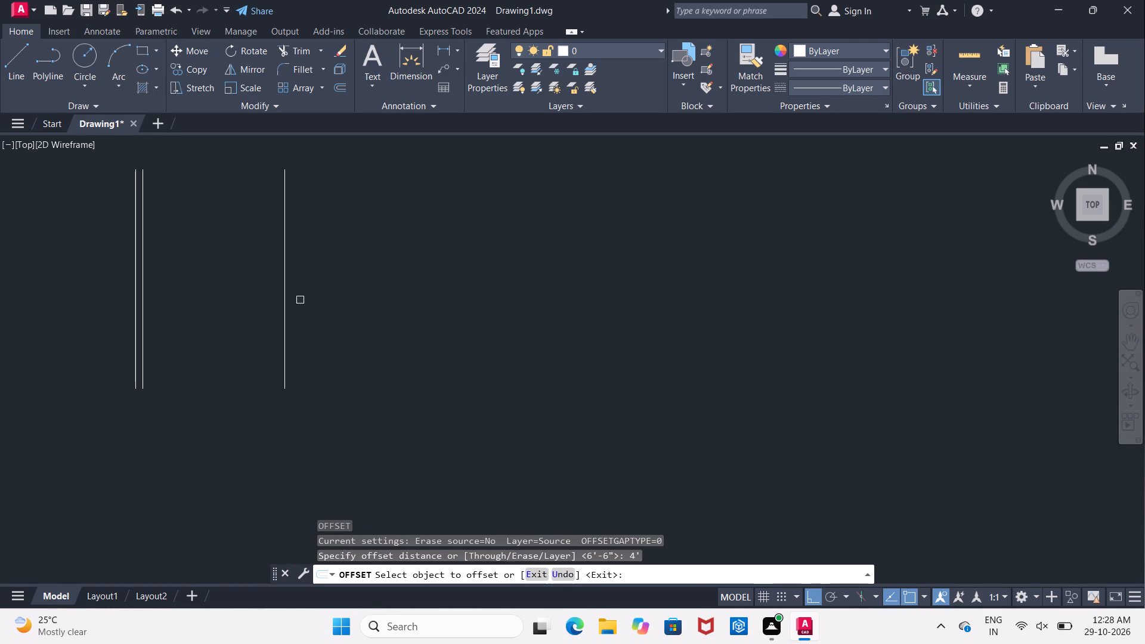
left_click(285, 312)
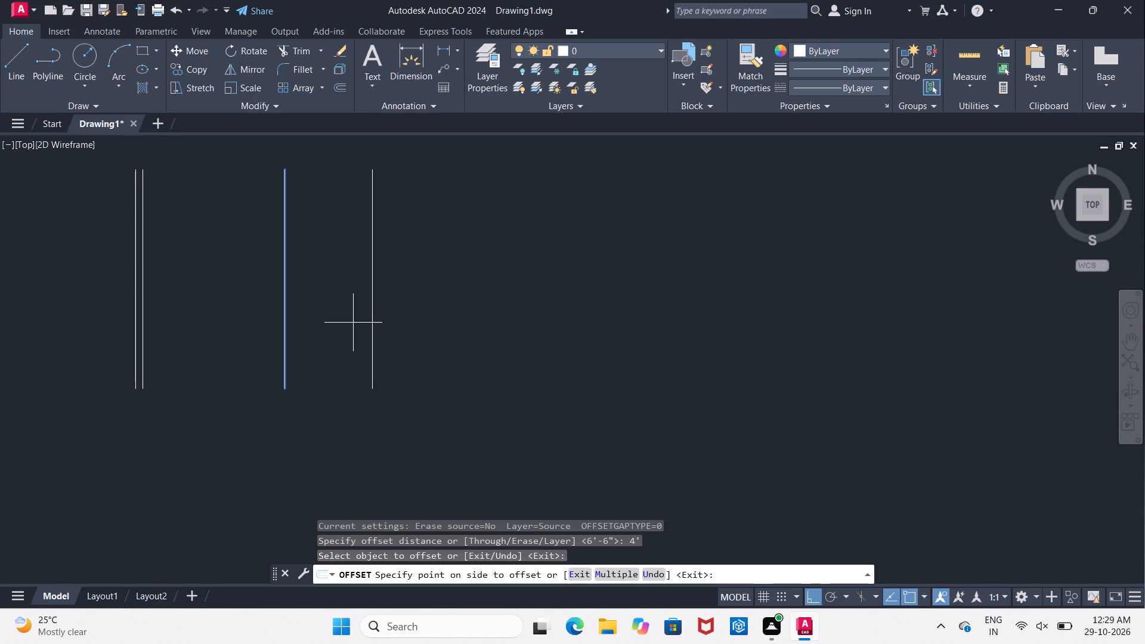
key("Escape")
Offset the rightmost vertical line by 4" to the right to form the second thin wall.
key("o")
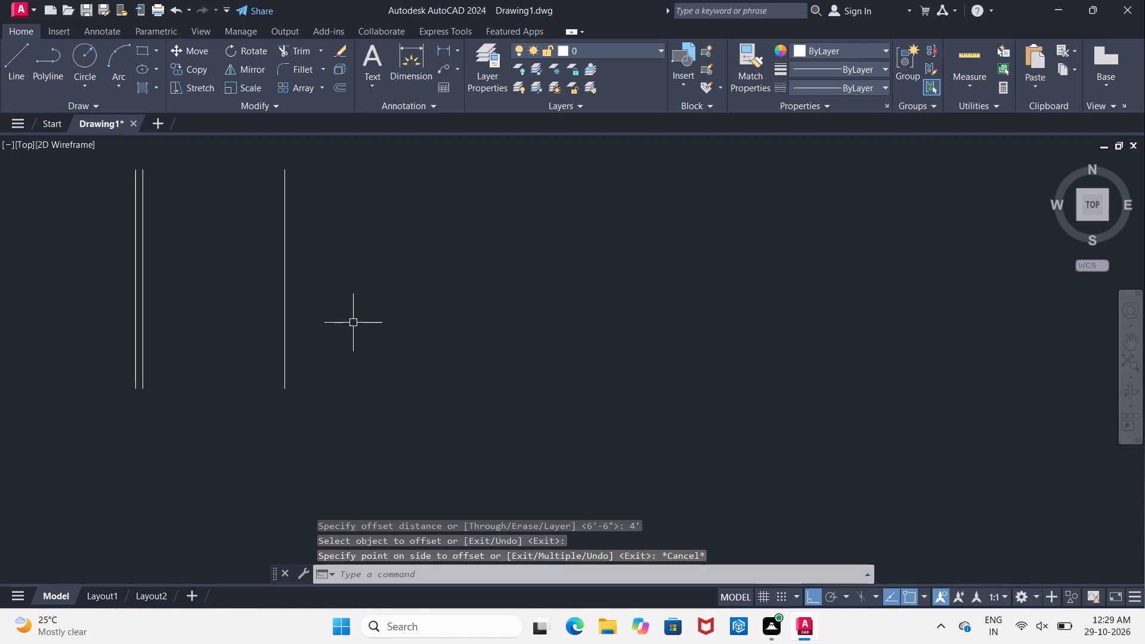
key("Return")
type("4\"")
key("Return")
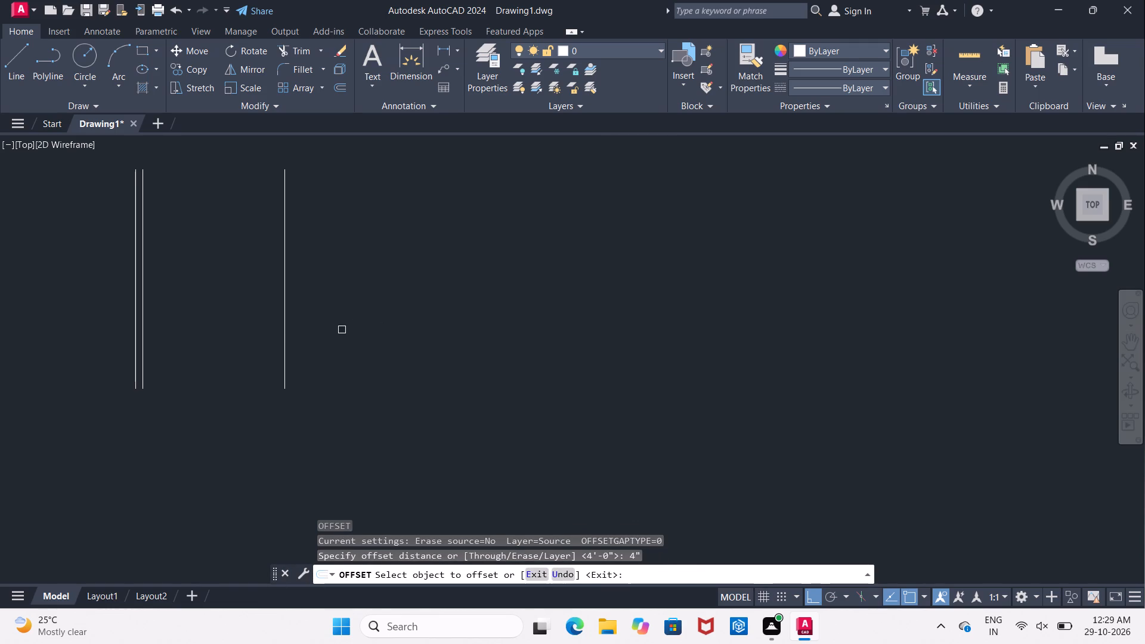
left_click(286, 333)
left_click(376, 335)
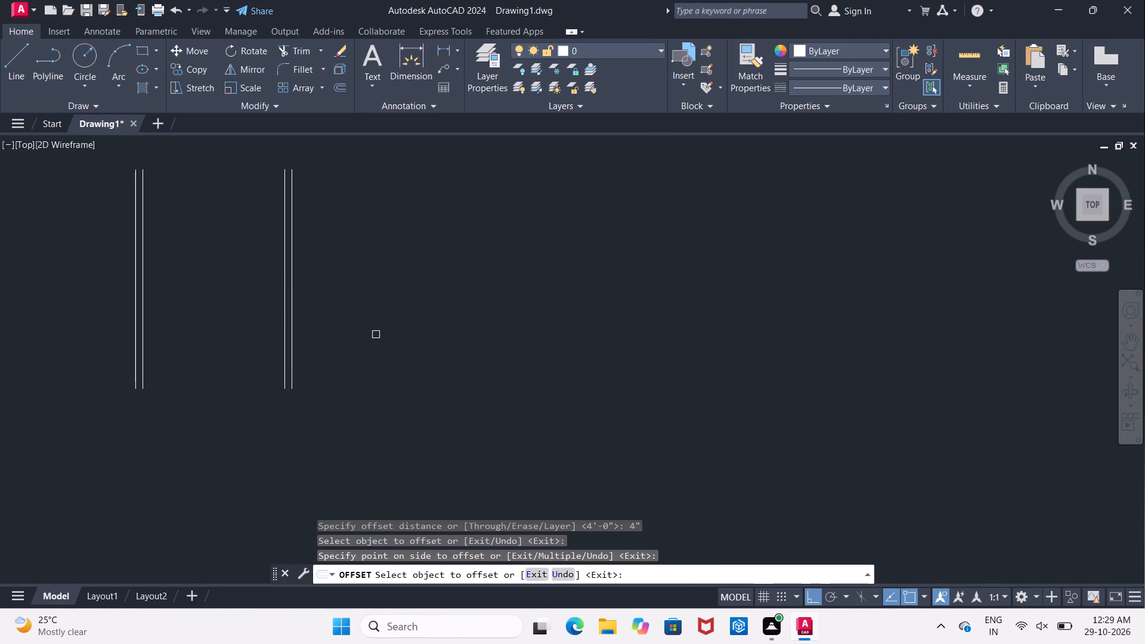
key("Return")
Offset the right line of the second 4" wall by 12'8" to the right.
key("Return")
type("12'8\"")
key("Return")
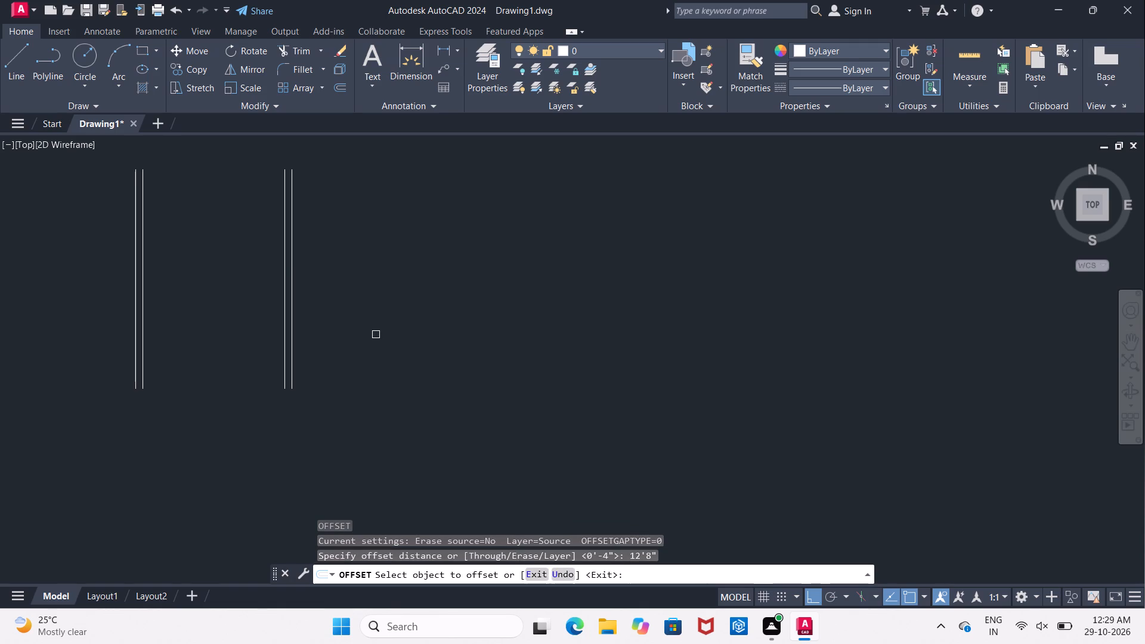
left_click(295, 332)
left_click(468, 326)
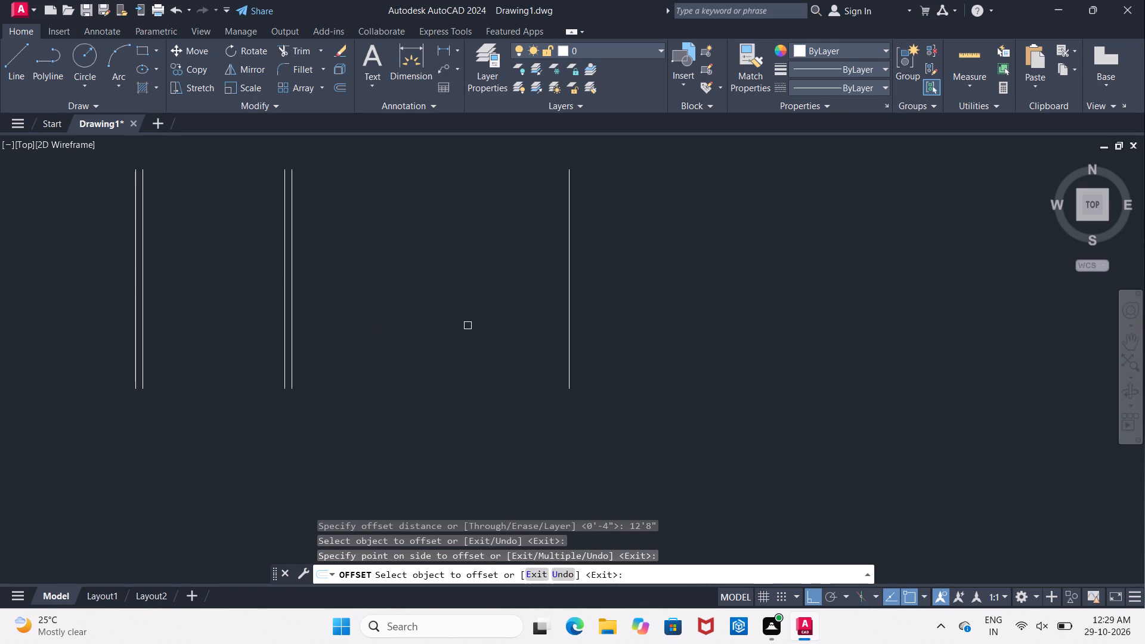
key("Return")
Offset the rightmost vertical line by 9" to the right to form the outer wall.
key("Return")
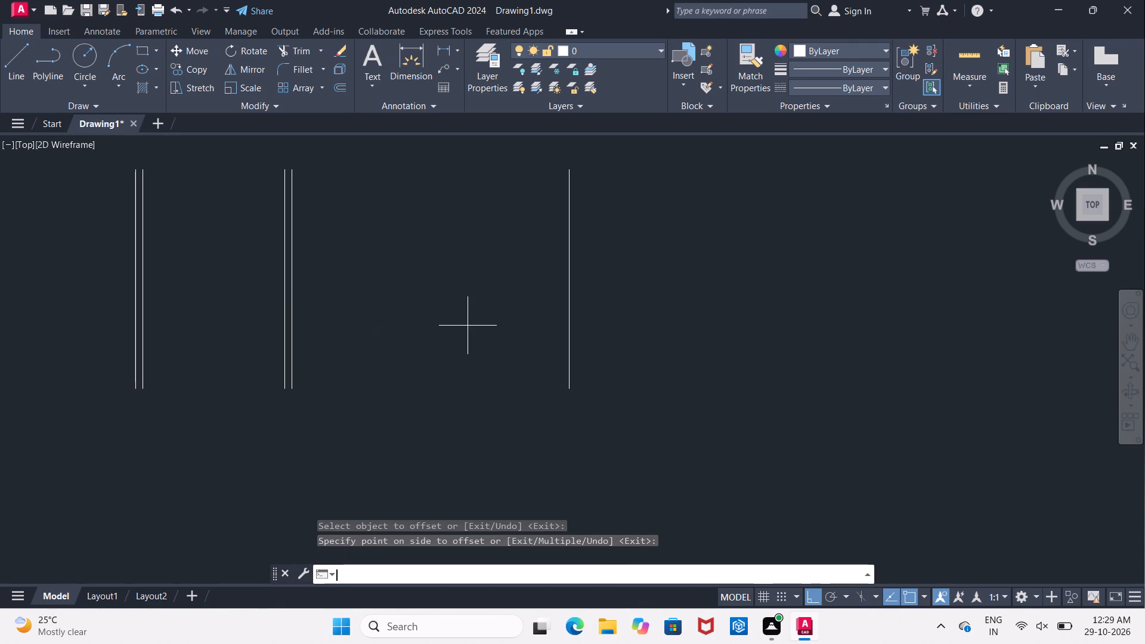
type("9\"")
key("Return")
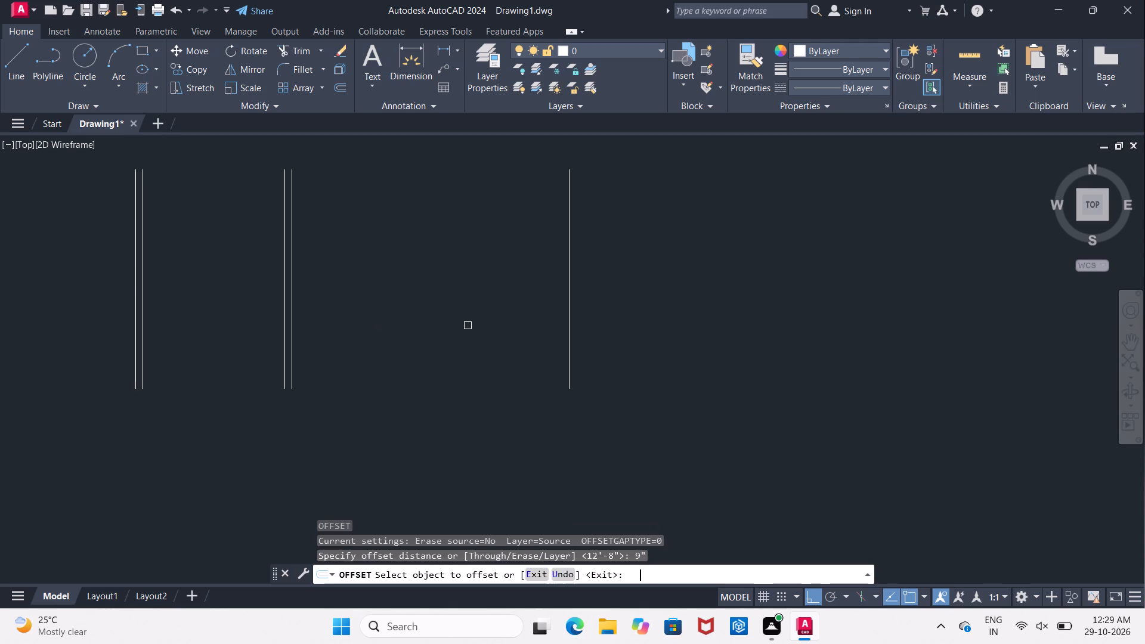
left_click(570, 327)
left_click(636, 317)
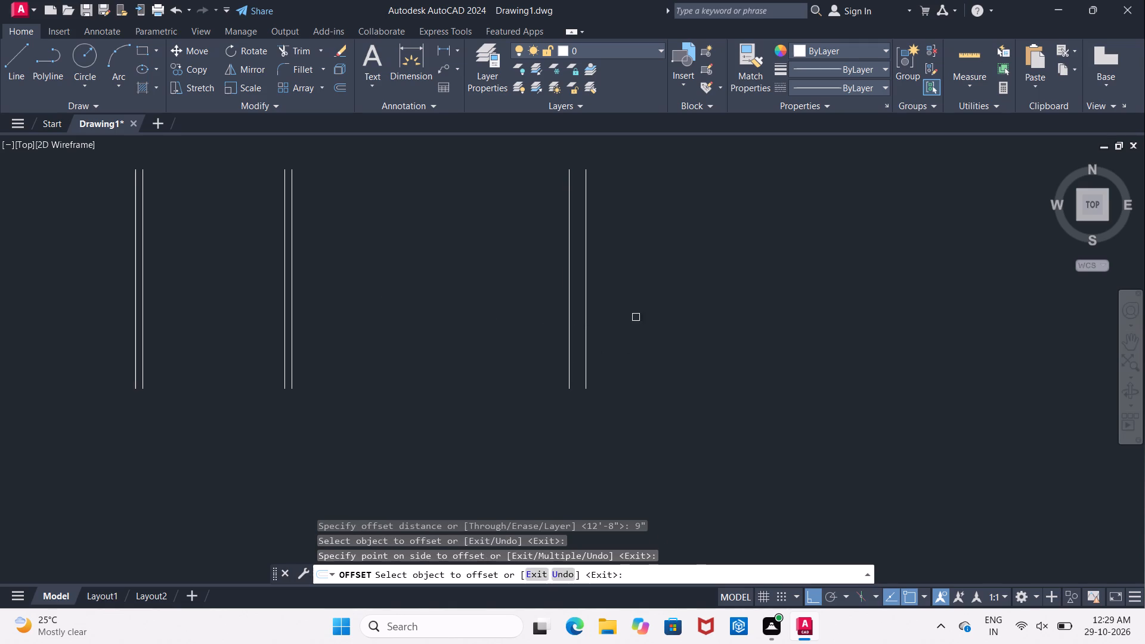
middle_click_drag(459, 328, 553, 321)
middle_click_drag(344, 328, 503, 324)
middle_click_drag(311, 335, 394, 329)
scroll(386, 327, "down", 1)
middle_click_drag(386, 327, 386, 324)
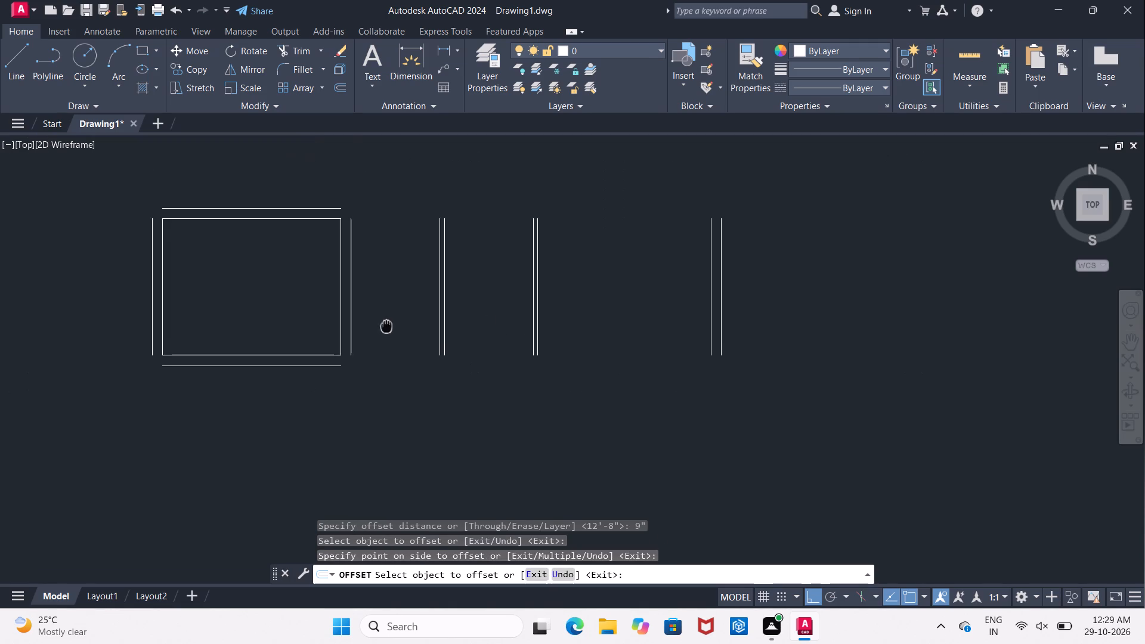
middle_click_drag(386, 324, 324, 339)
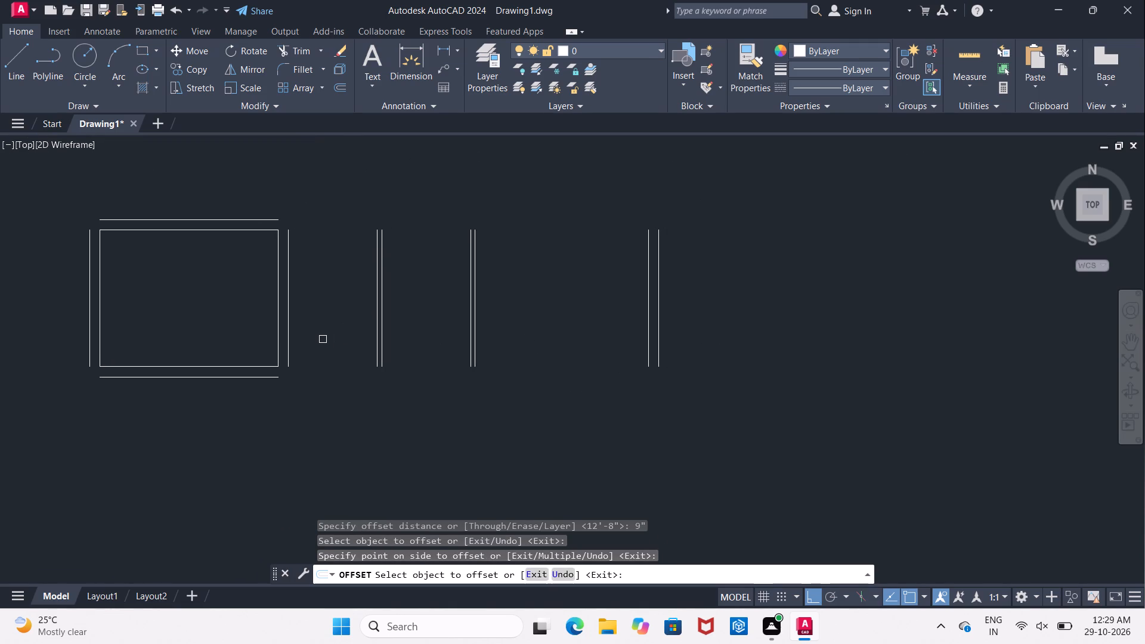
middle_click(322, 339)
key("Escape")
Extend the first room's top inner line across all the vertical walls to the outermost wall lines at both ends.
type("EX")
key("space")
key("space")
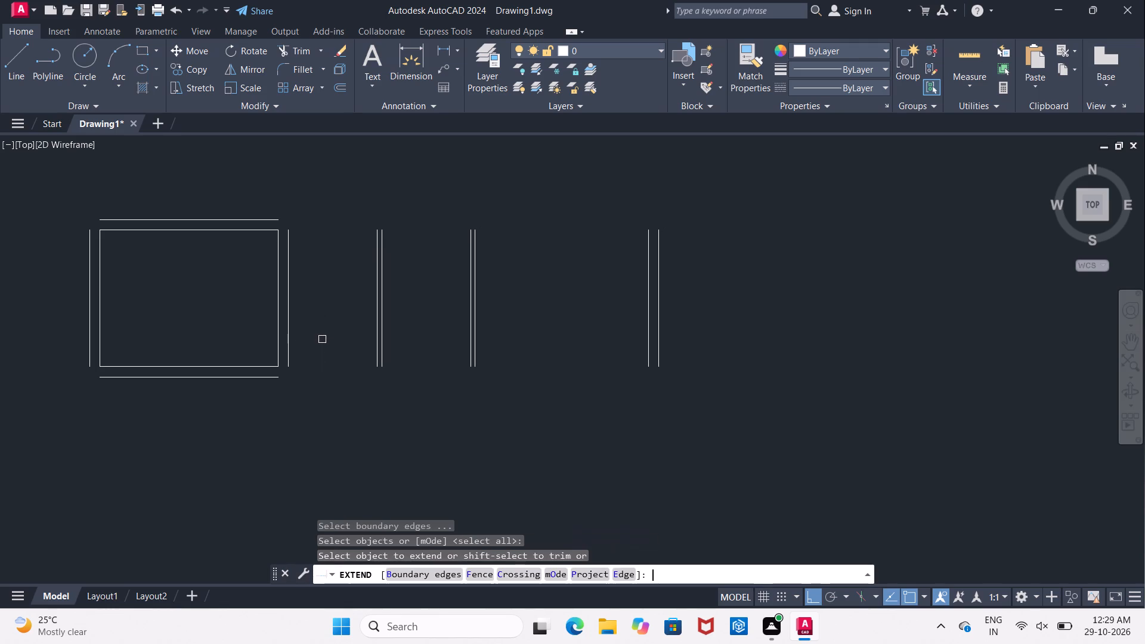
left_click(254, 233)
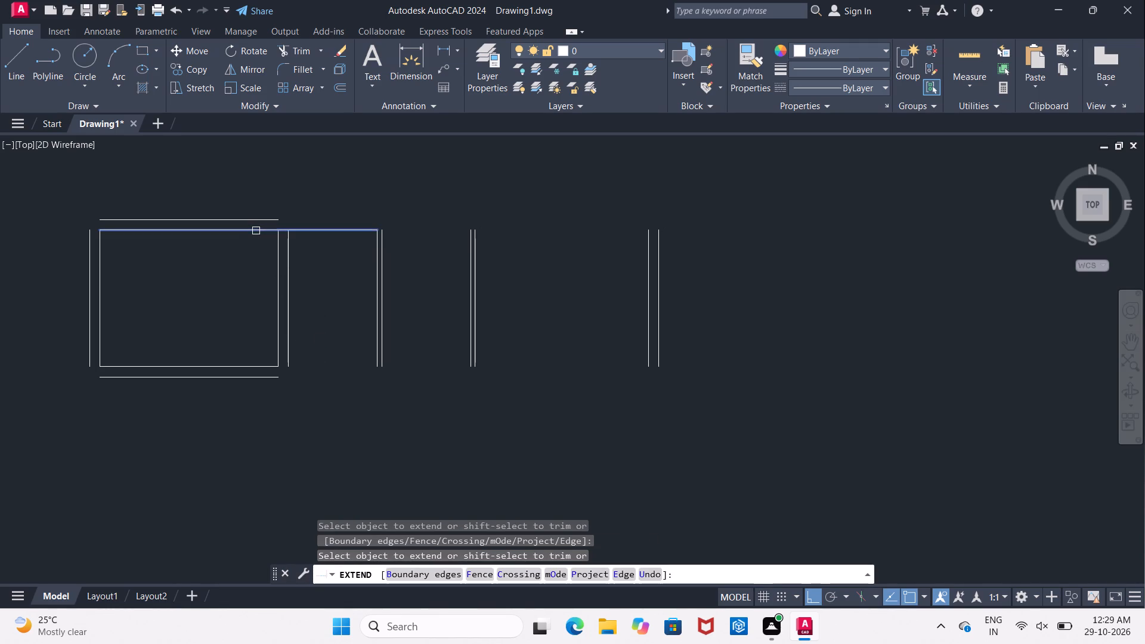
left_click(256, 231)
left_click(317, 230)
left_click(332, 232)
left_click(340, 231)
double_click(346, 231)
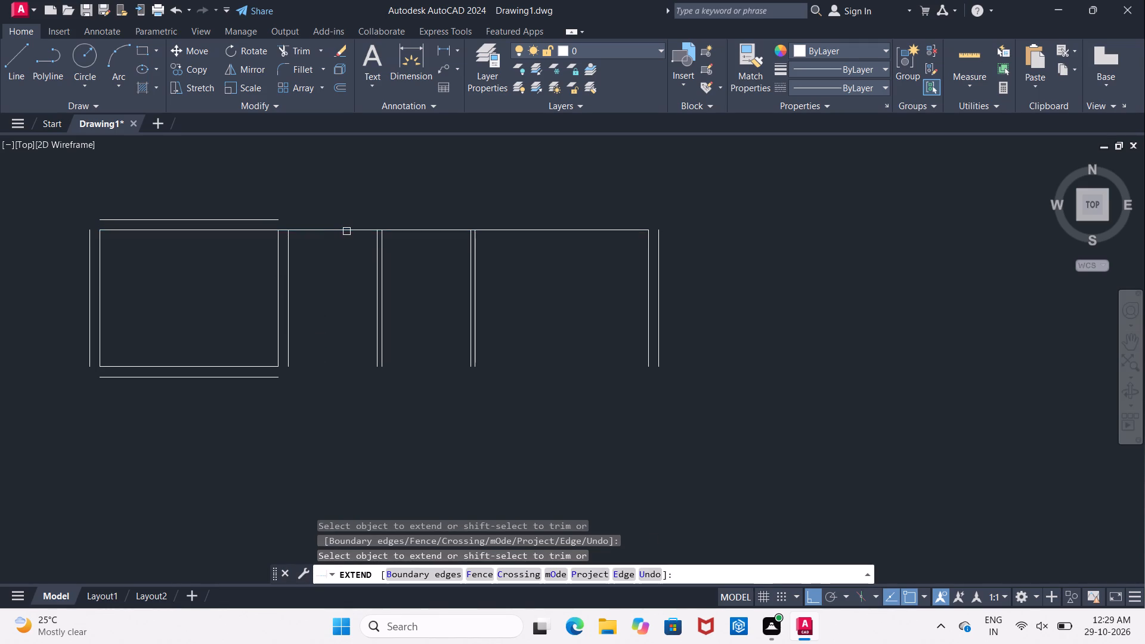
left_click(360, 229)
left_click(414, 230)
key("Escape")
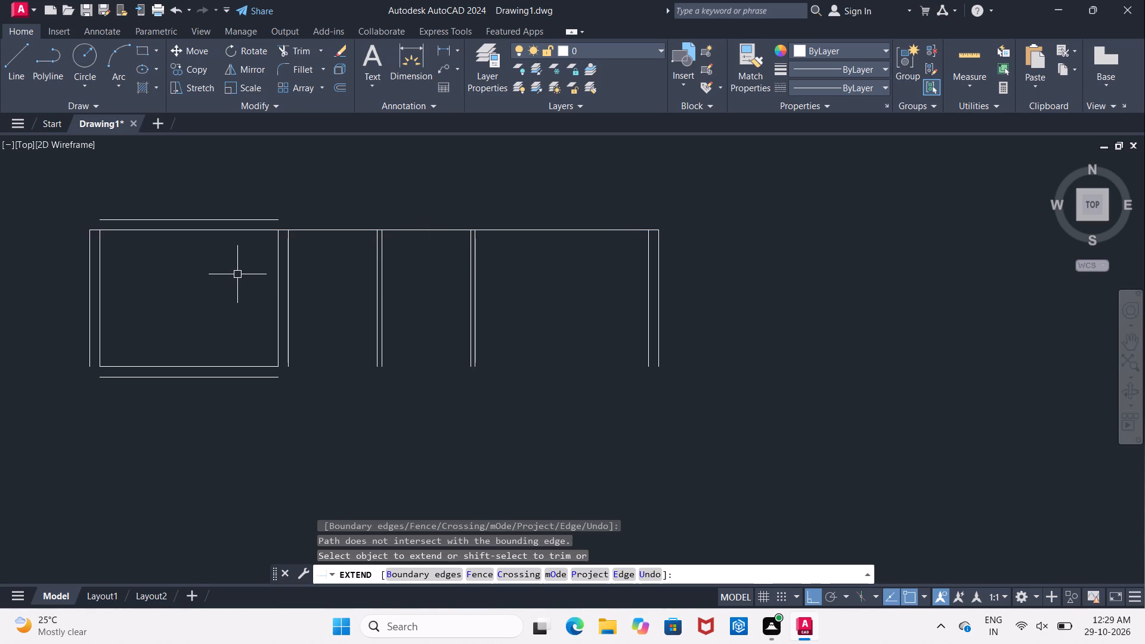
Offset the extended top line downward by 5'.
key("o")
key("Return")
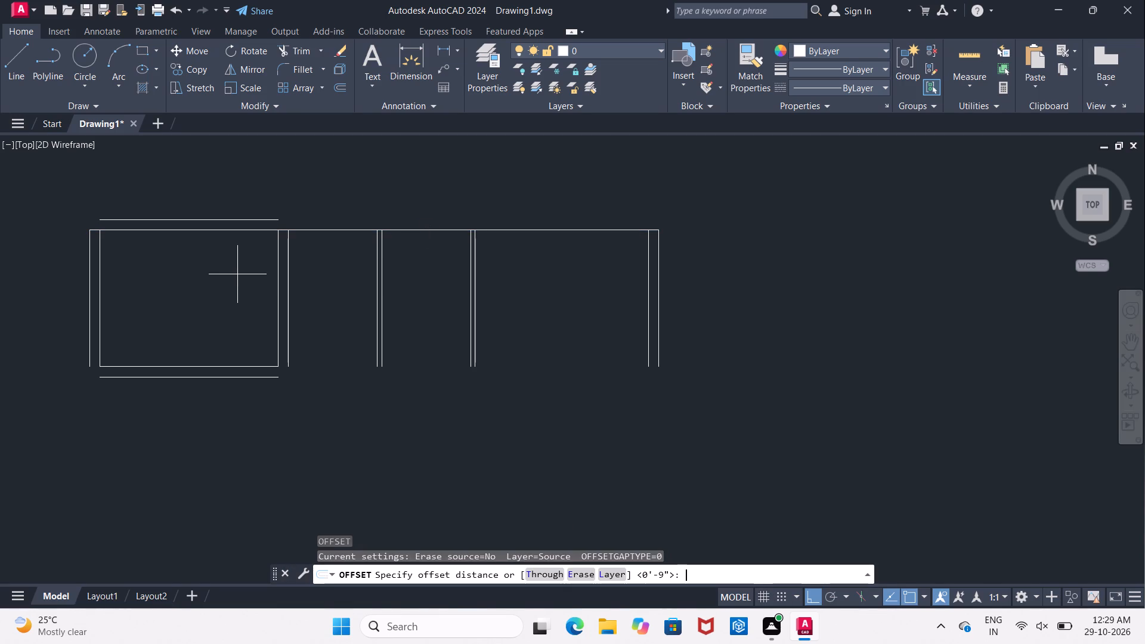
key("4")
key("BackSpace")
type("5'")
key("Return")
left_click_drag(355, 230, 355, 230)
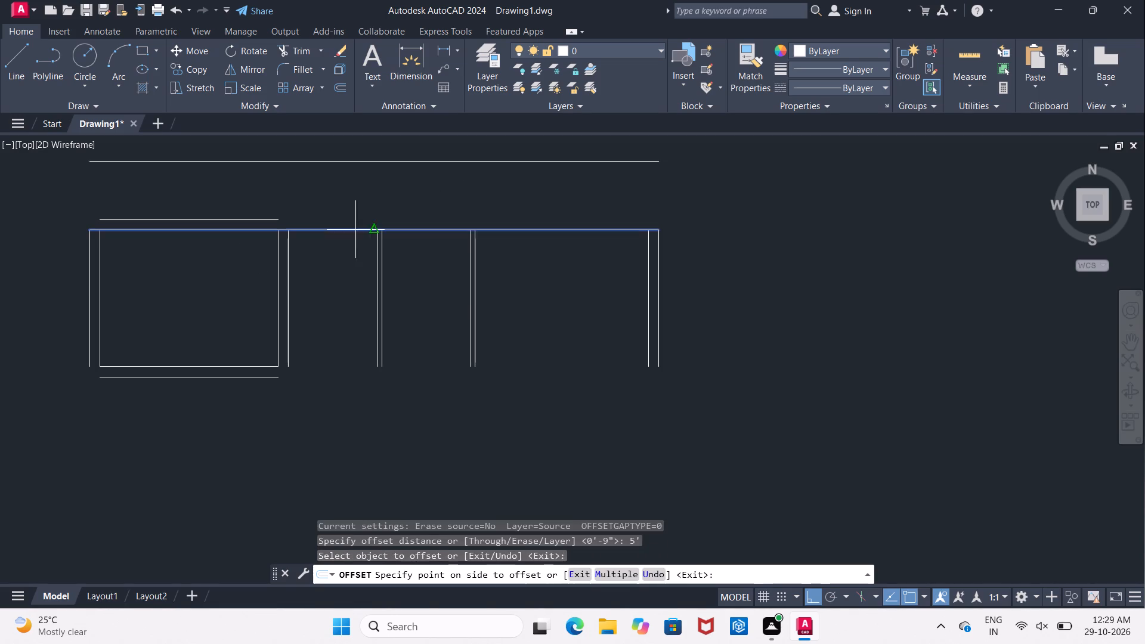
left_click_drag(355, 230, 354, 237)
left_click(324, 344)
key("Return")
Offset the new horizontal line across the rooms downward by 4".
key("Return")
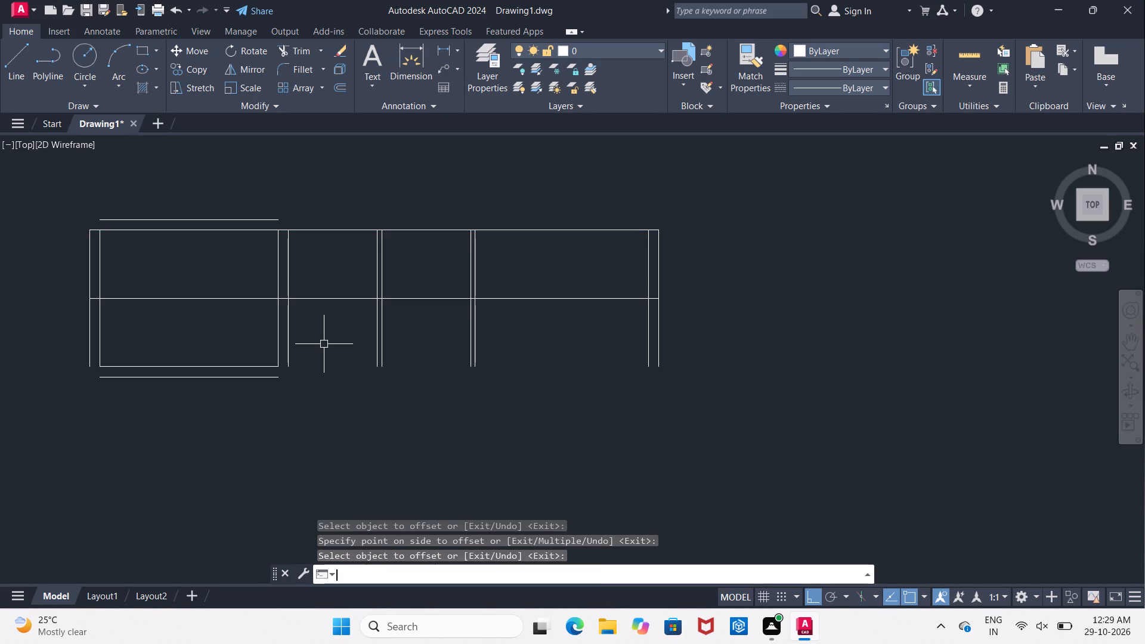
type("4\"")
key("Return")
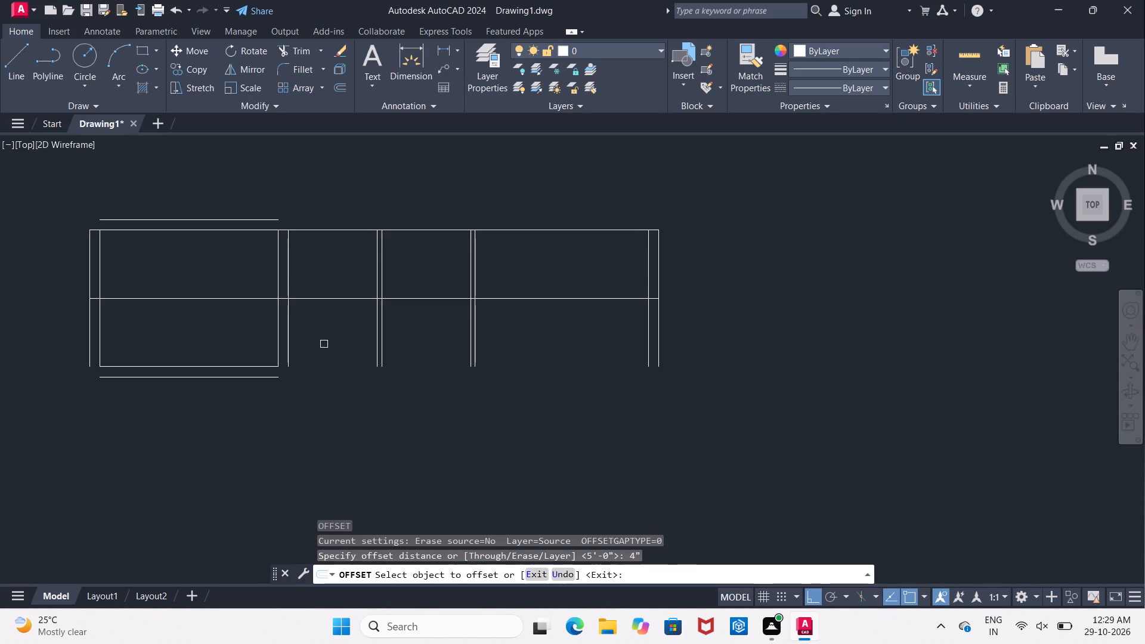
left_click_drag(345, 300, 345, 310)
left_click(344, 342)
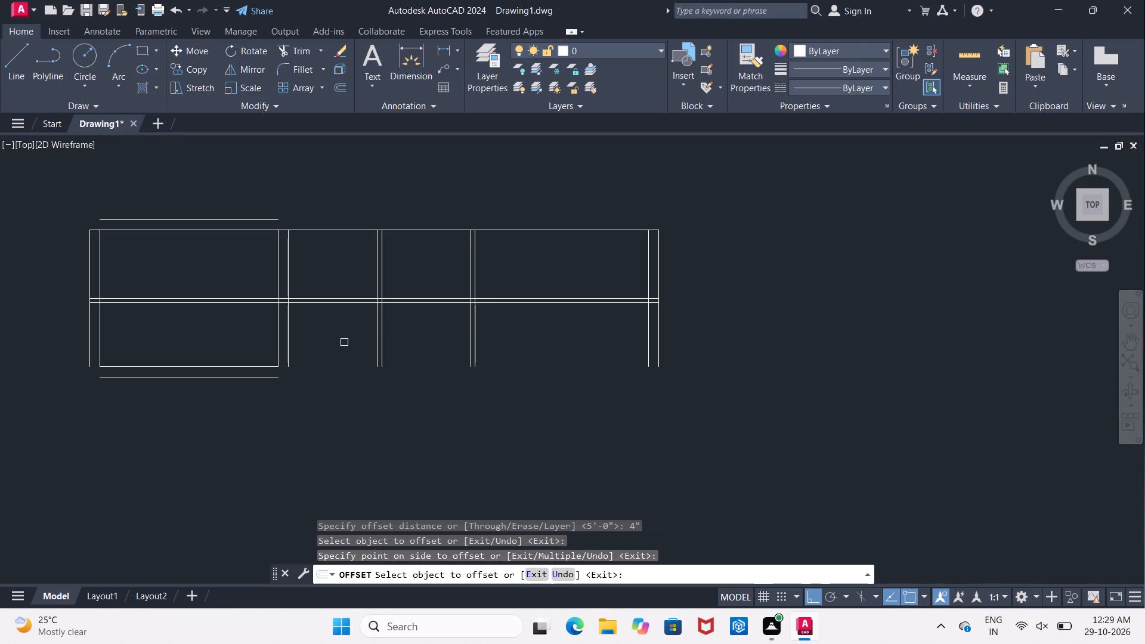
key("Escape")
Trim both 4" partition lines out of the 12'8" wide room at the far right of the plan.
type("TR")
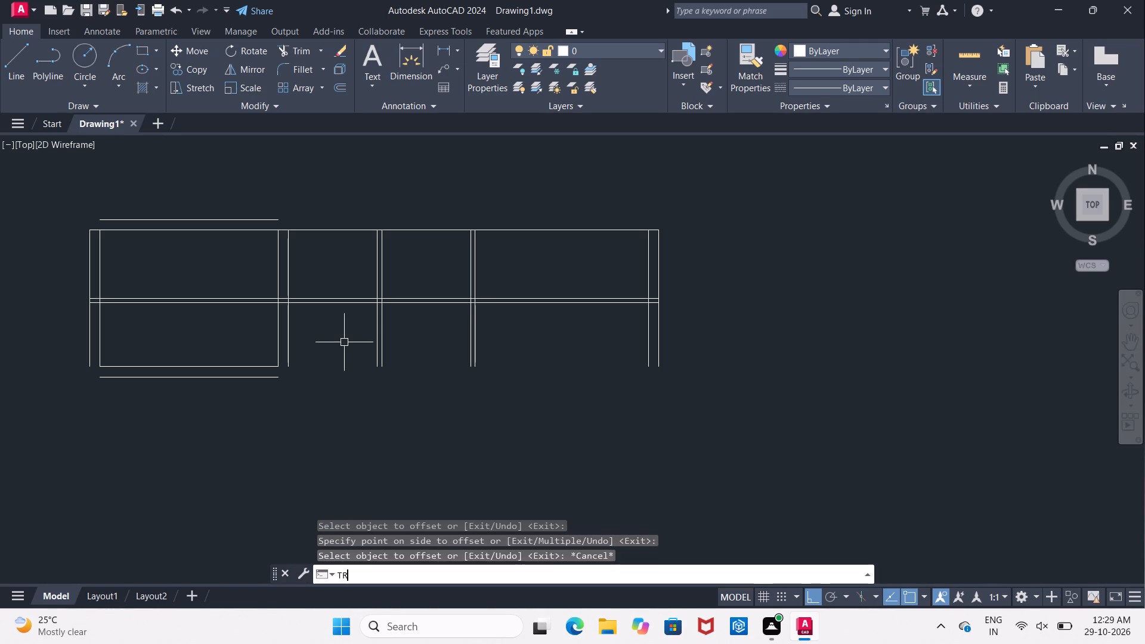
key("Return")
key("Return")
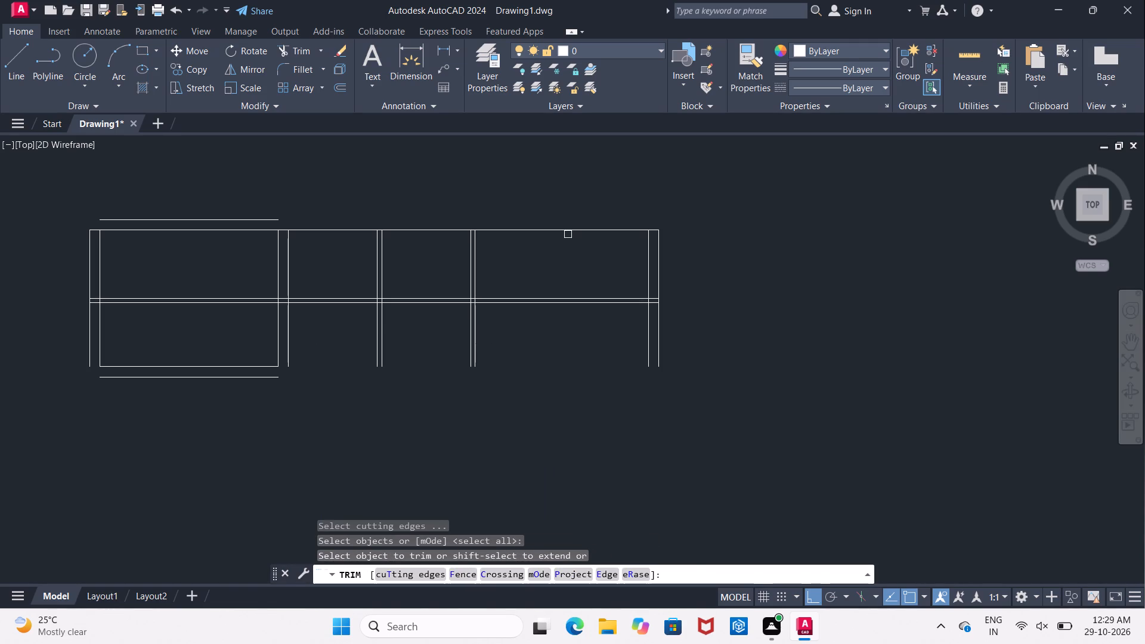
left_click(505, 275)
left_click(559, 357)
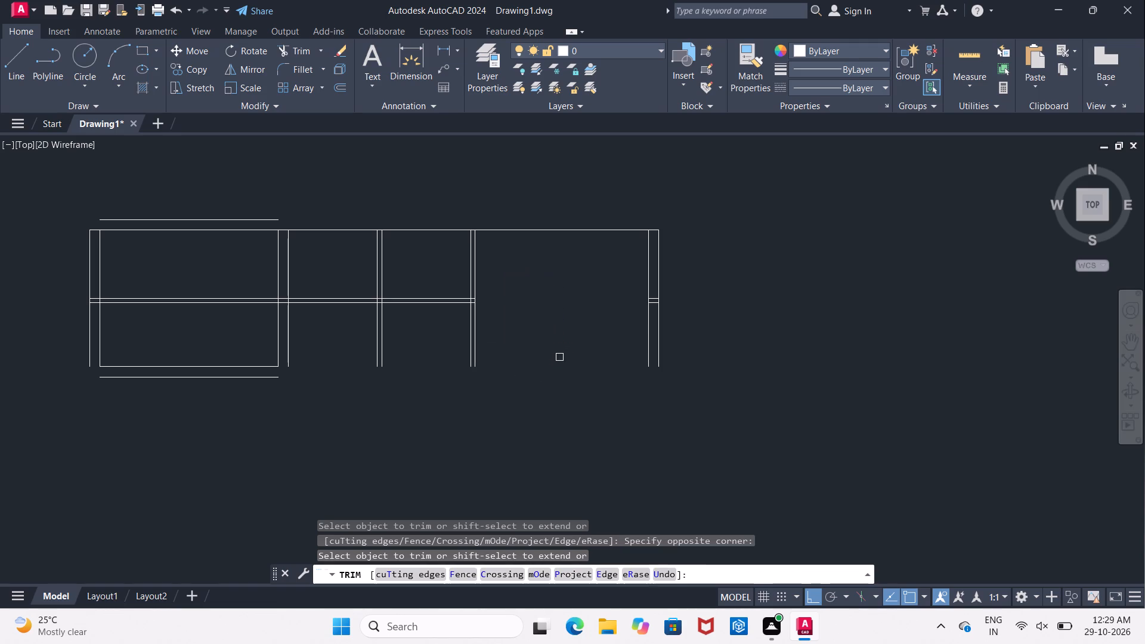
key("Escape")
Offset the long top line of the plan downward by 7'8".
key("o")
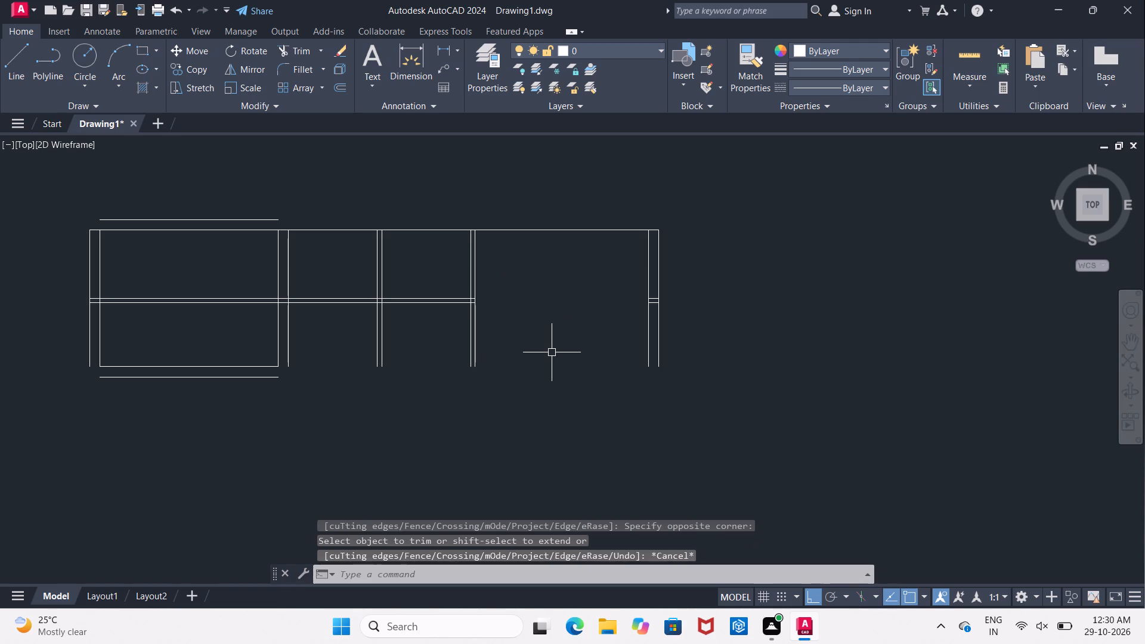
key("Return")
type("7'8")
key("shift+quotedbl")
key("Return")
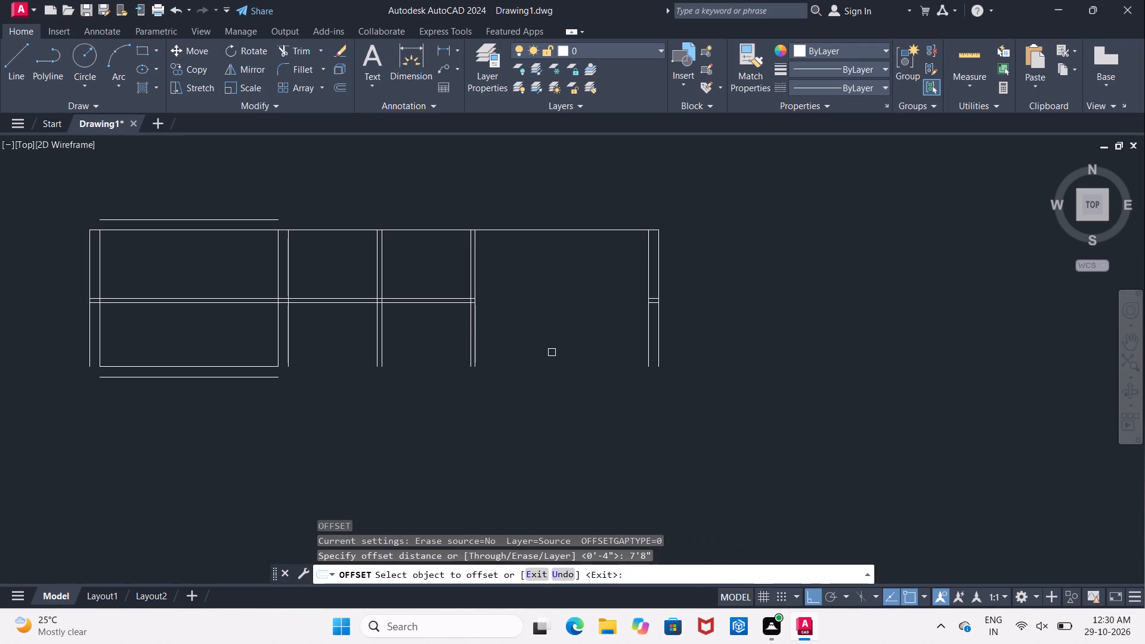
left_click(419, 230)
left_click(414, 351)
key("Return")
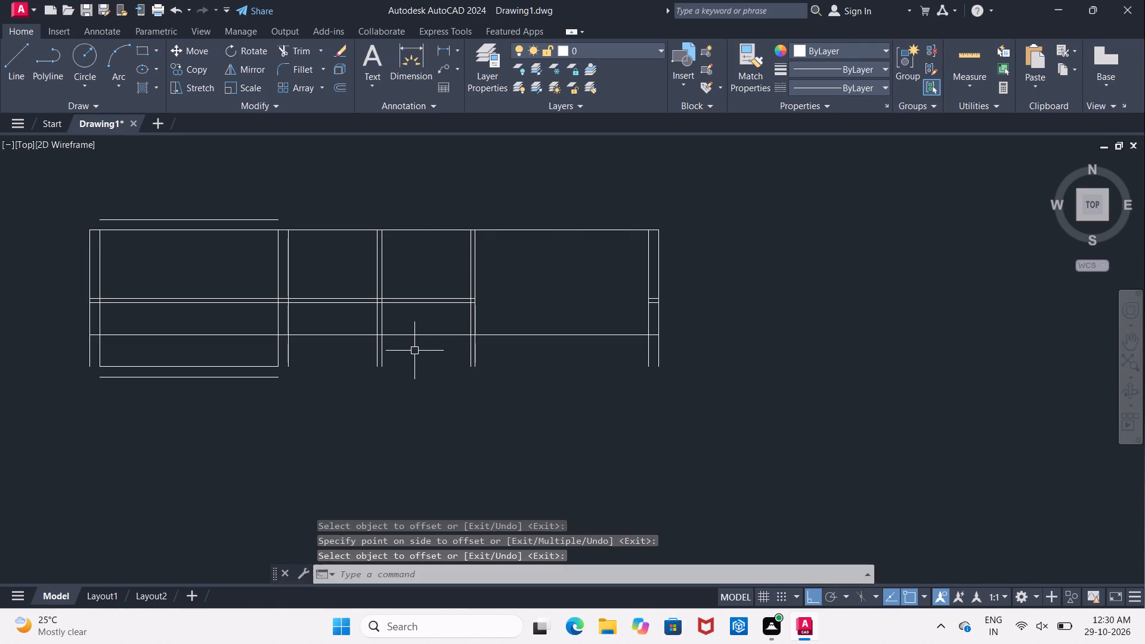
Offset the new lower horizontal line across the rooms downward by 4".
key("Return")
type("4\"")
key("Return")
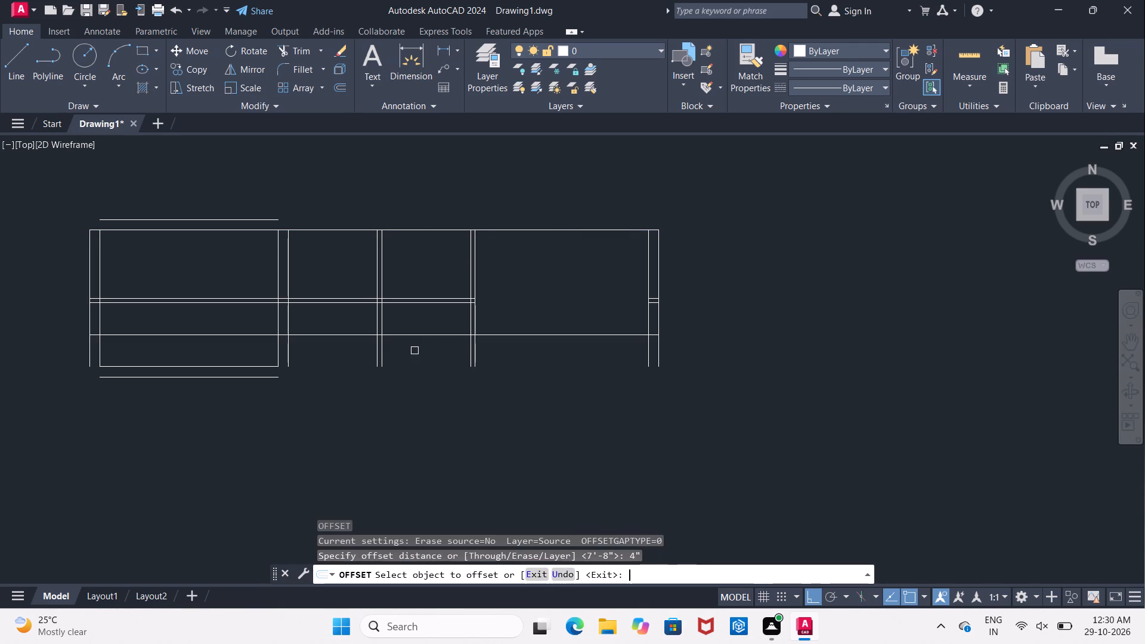
left_click(404, 332)
left_click(413, 360)
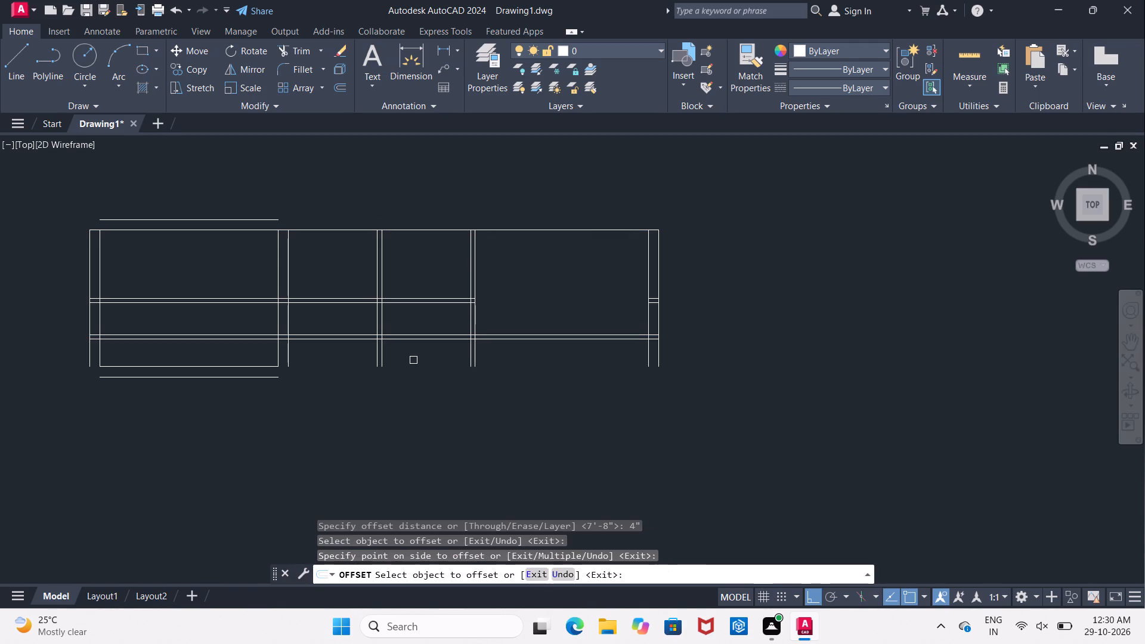
key("Escape")
Trim the lower pair of 4" partition lines out of the wide far-right room and the second room.
type("TR")
key("space")
key("space")
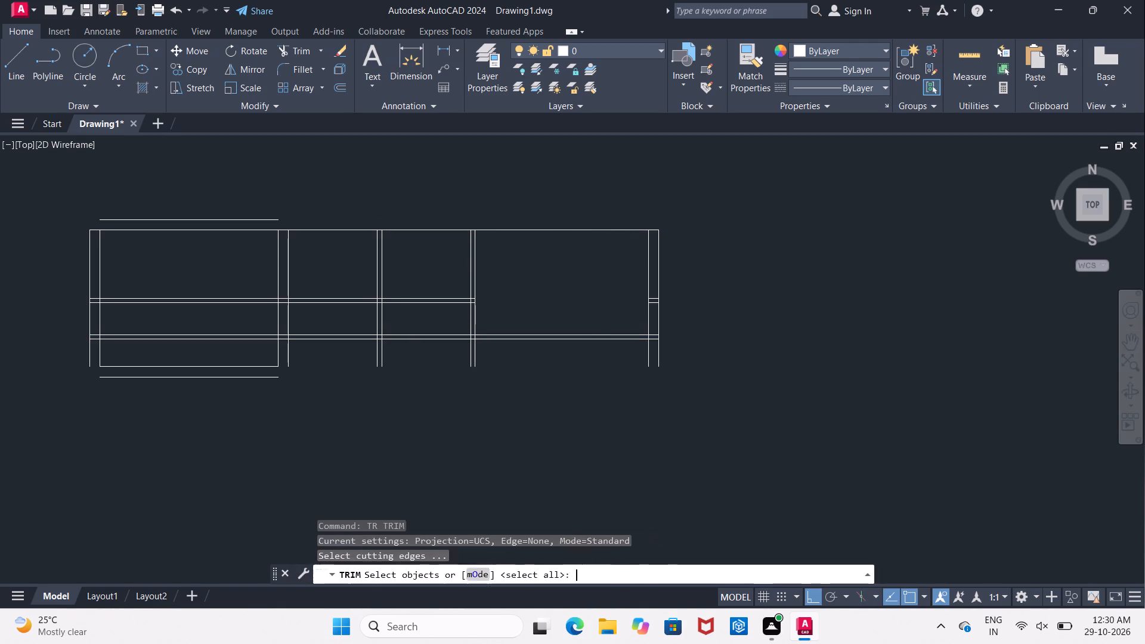
left_click_drag(493, 319, 503, 336)
left_click(605, 356)
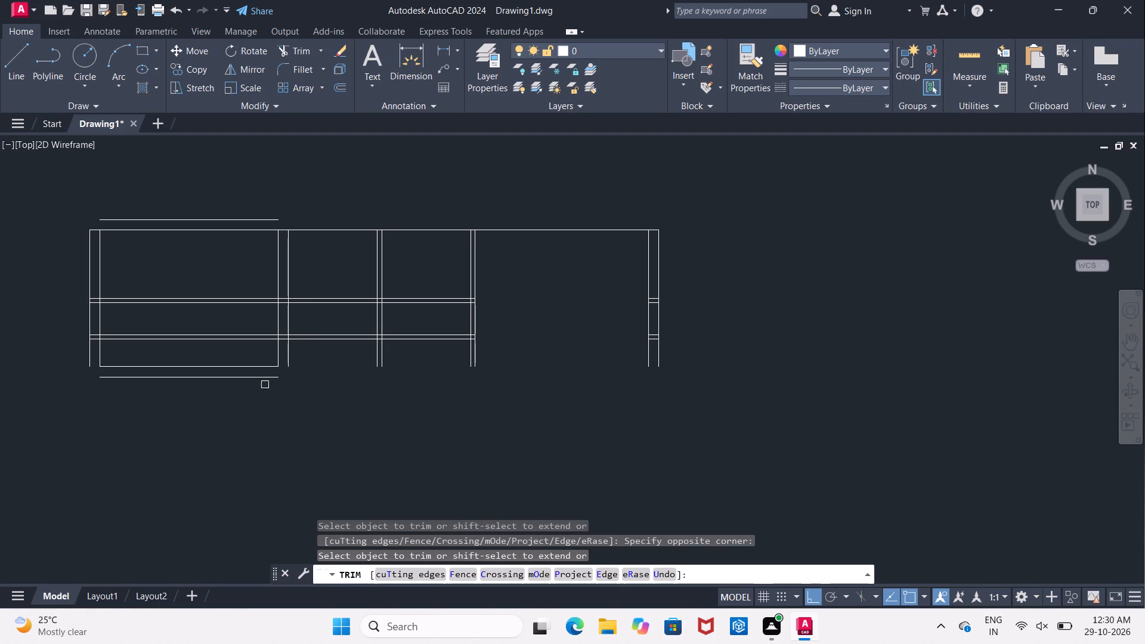
left_click(306, 318)
left_click(331, 361)
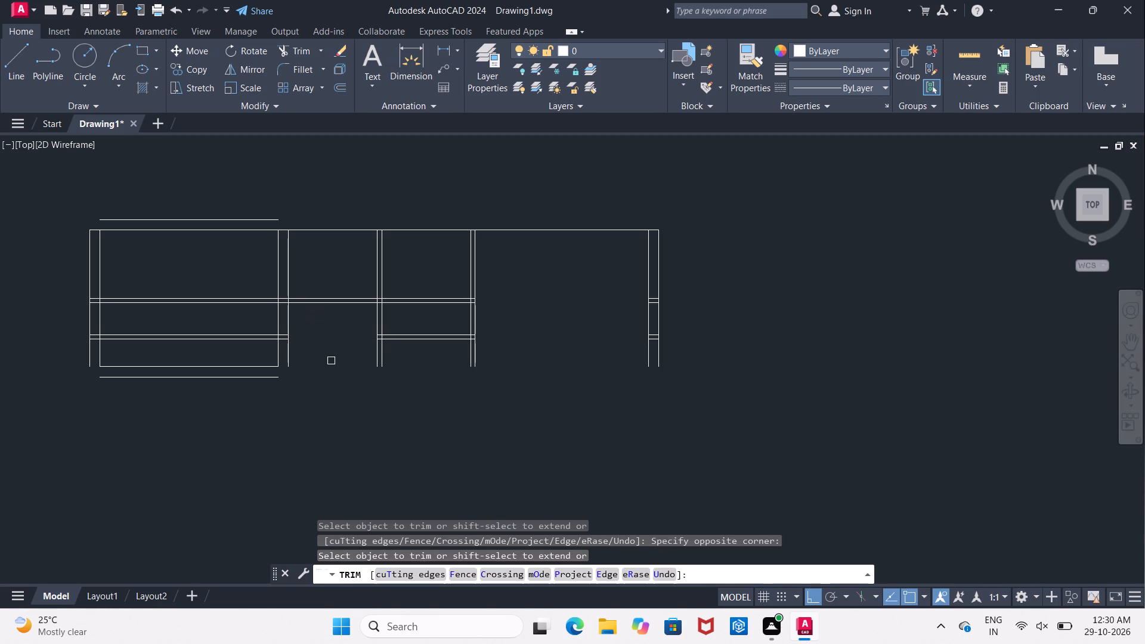
Trim the upper partition pair out of the third room and both partition pairs out of the first room.
left_click(398, 283)
left_click(438, 316)
left_click(128, 284)
left_click(256, 315)
left_click_drag(147, 316, 136, 345)
left_click(229, 346)
key("Escape")
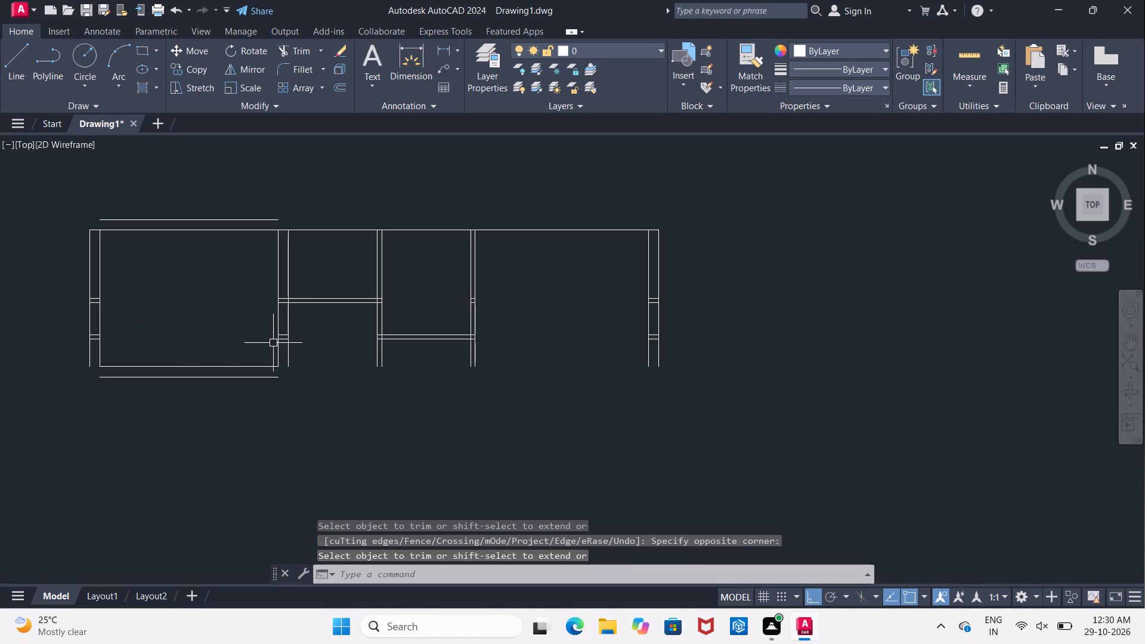
Select the two leftover lower partition segments inside the wall between the first and second rooms.
scroll(273, 342, "up", 2)
left_click(293, 324)
left_click(293, 339)
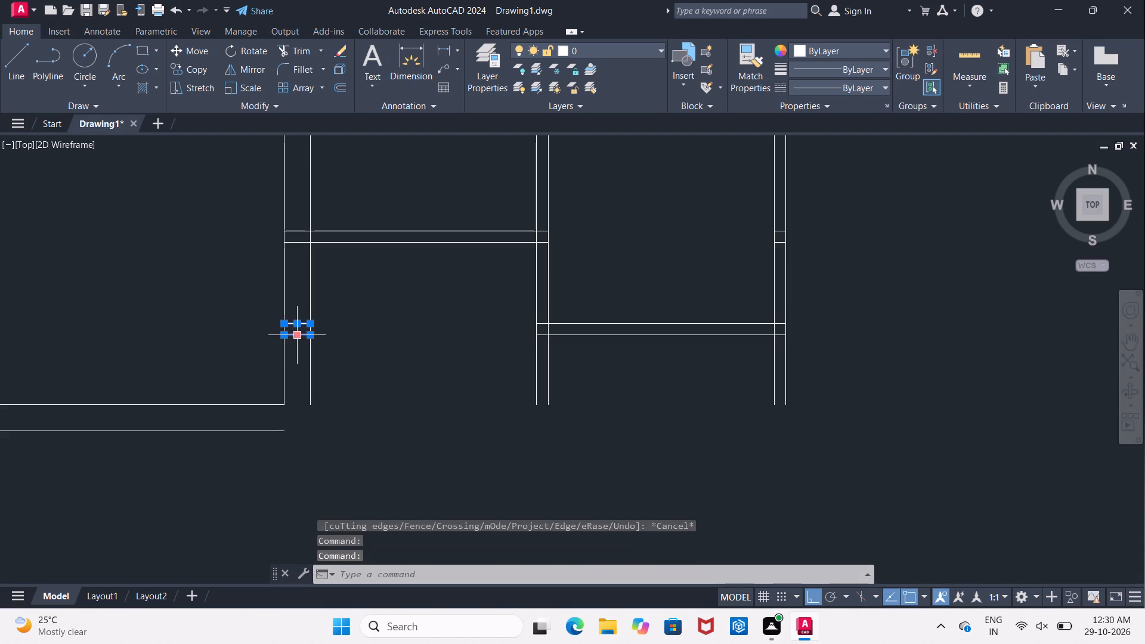
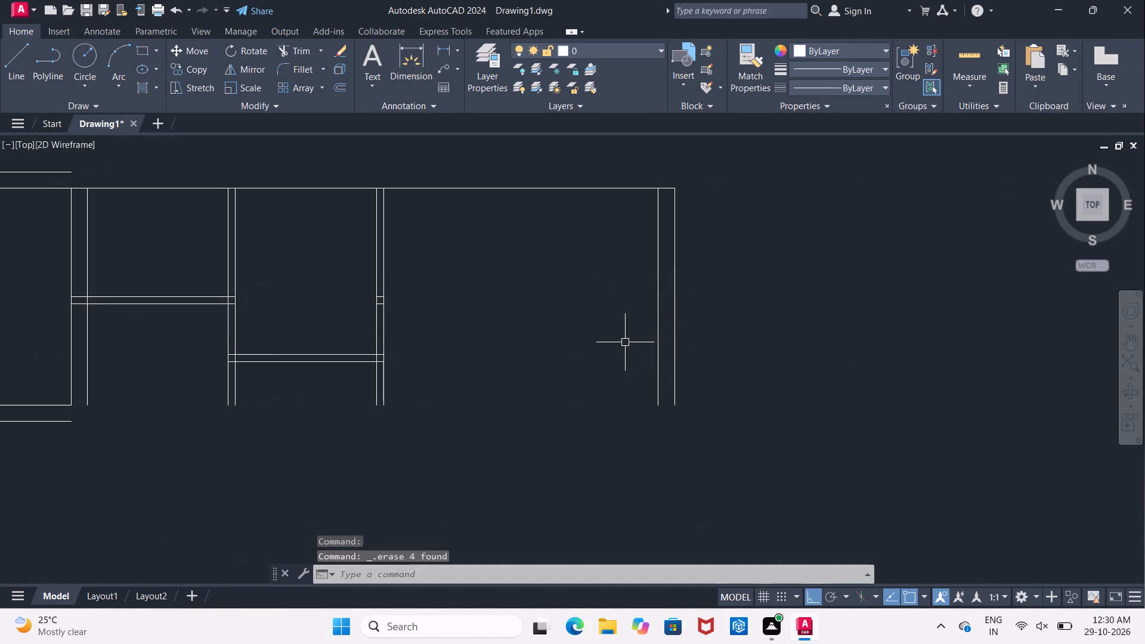
Delete the two leftover upper partition segments inside the wall between the third room and the wide far-right room.
scroll(380, 306, "up", 2)
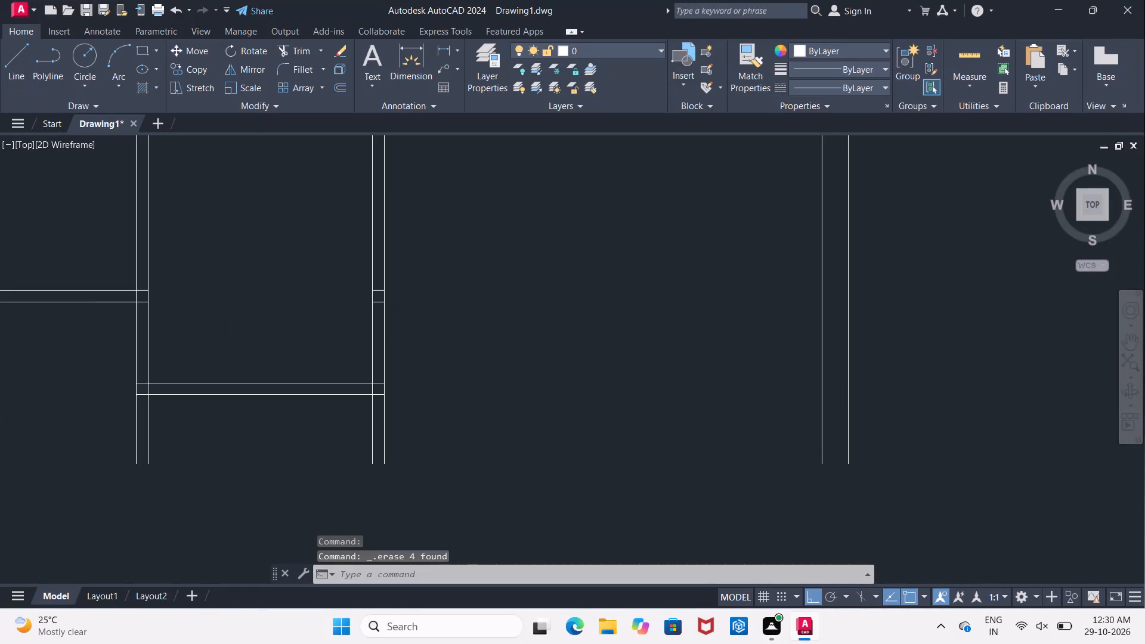
left_click(379, 304)
left_click(379, 287)
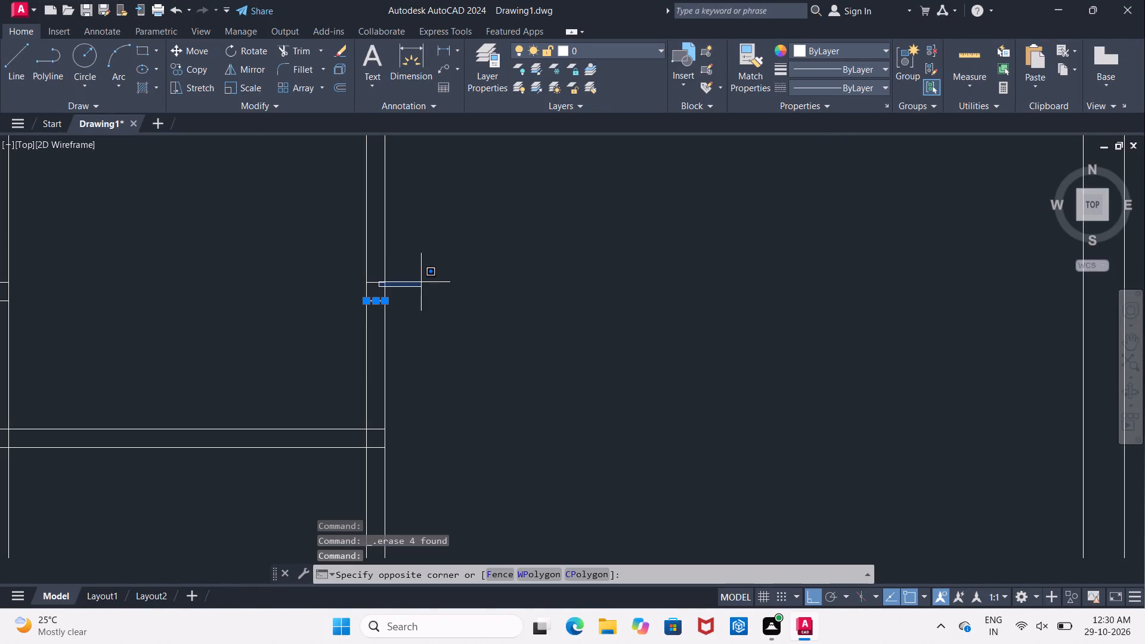
left_click(390, 282)
left_click(380, 281)
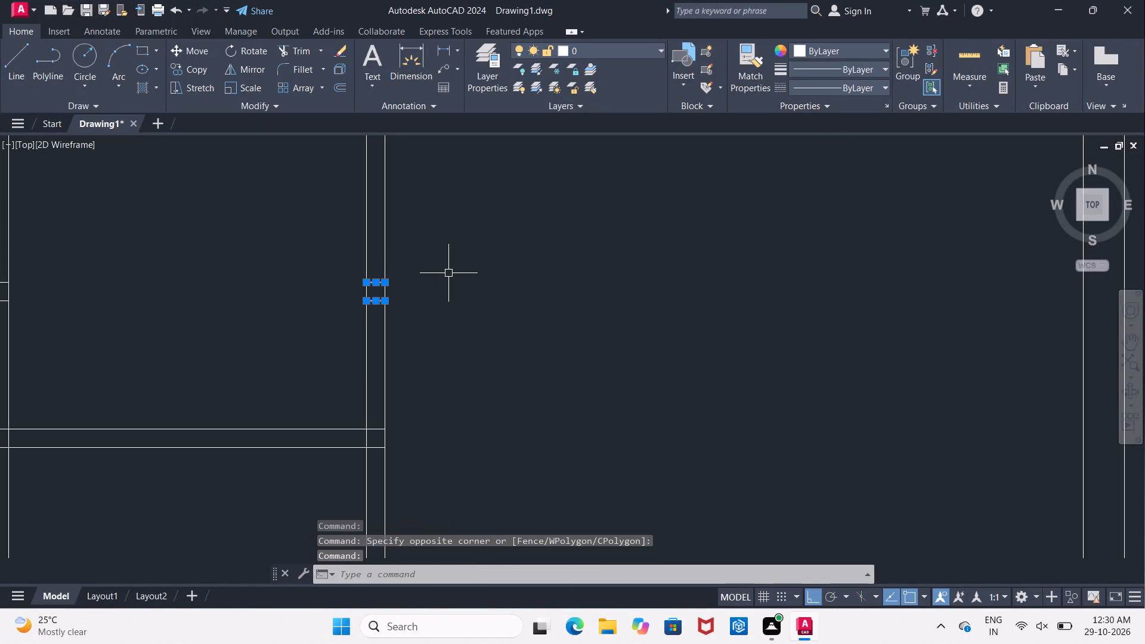
key("Delete")
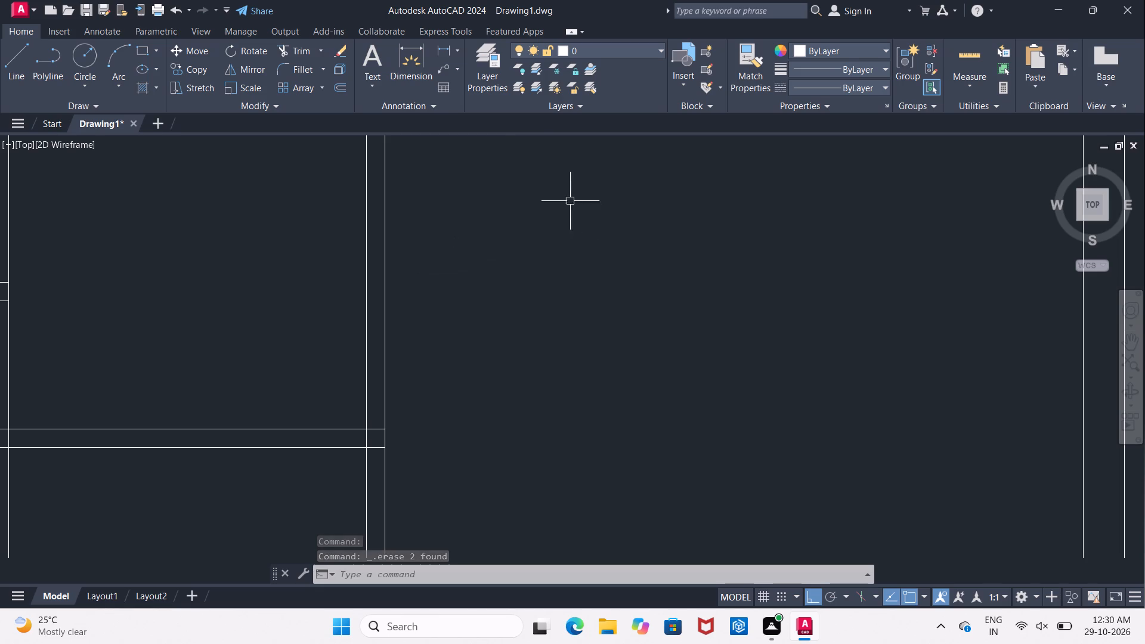
Trim both 4" walls flanking the third room where they run below its lower partition.
scroll(531, 120, "down", 4)
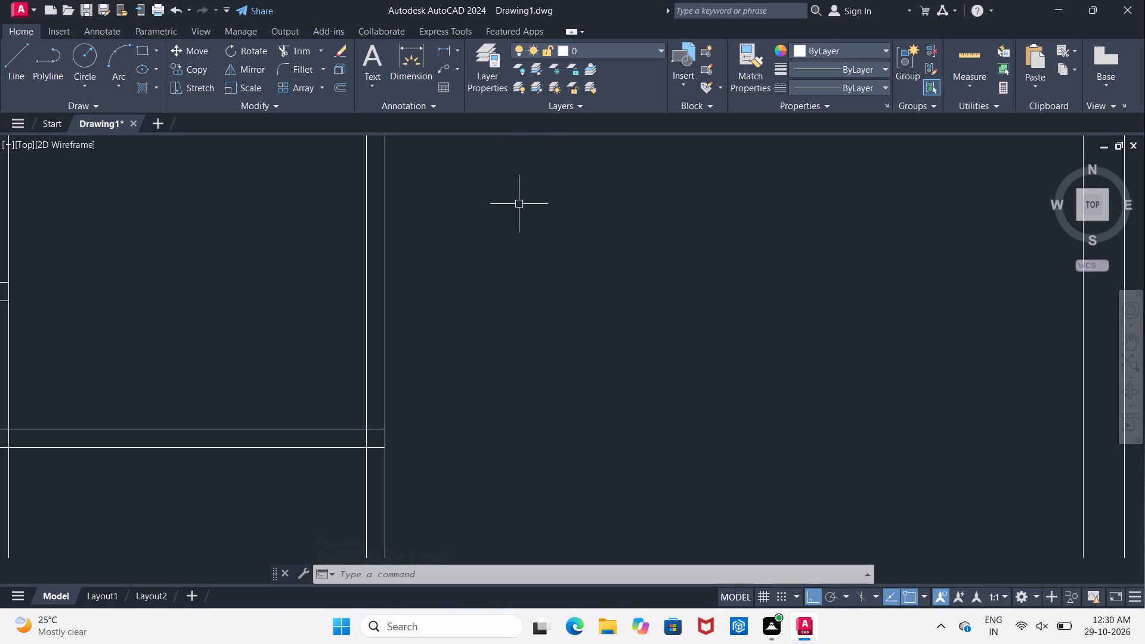
scroll(519, 206, "down", 3)
middle_click_drag(311, 220, 404, 227)
middle_click_drag(481, 210, 409, 213)
key("Escape")
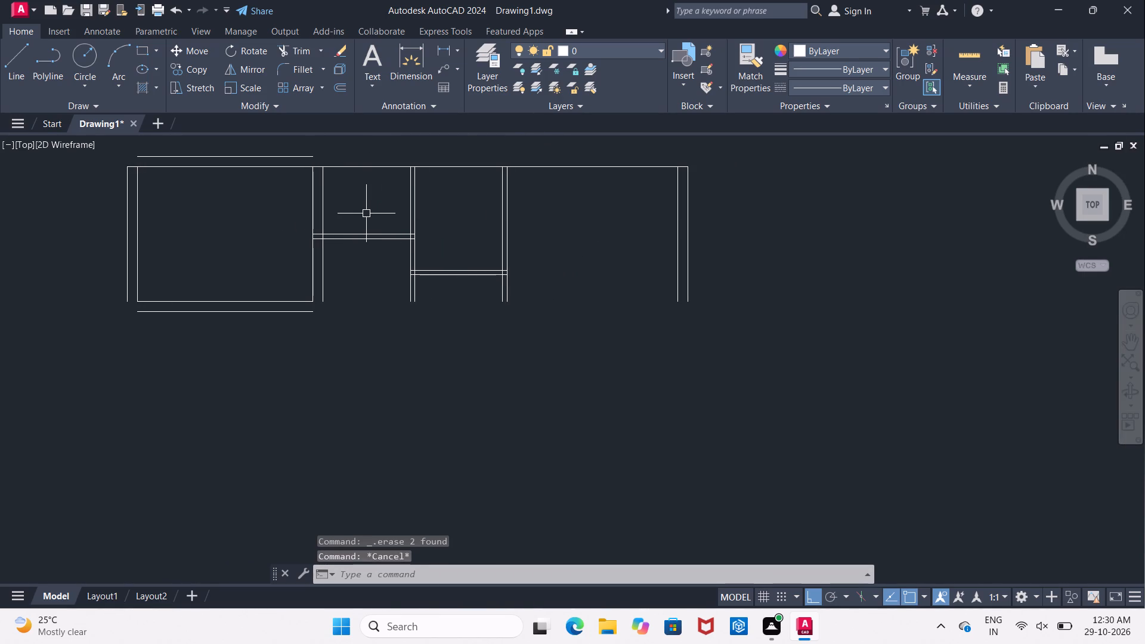
type("TR")
key("space")
key("space")
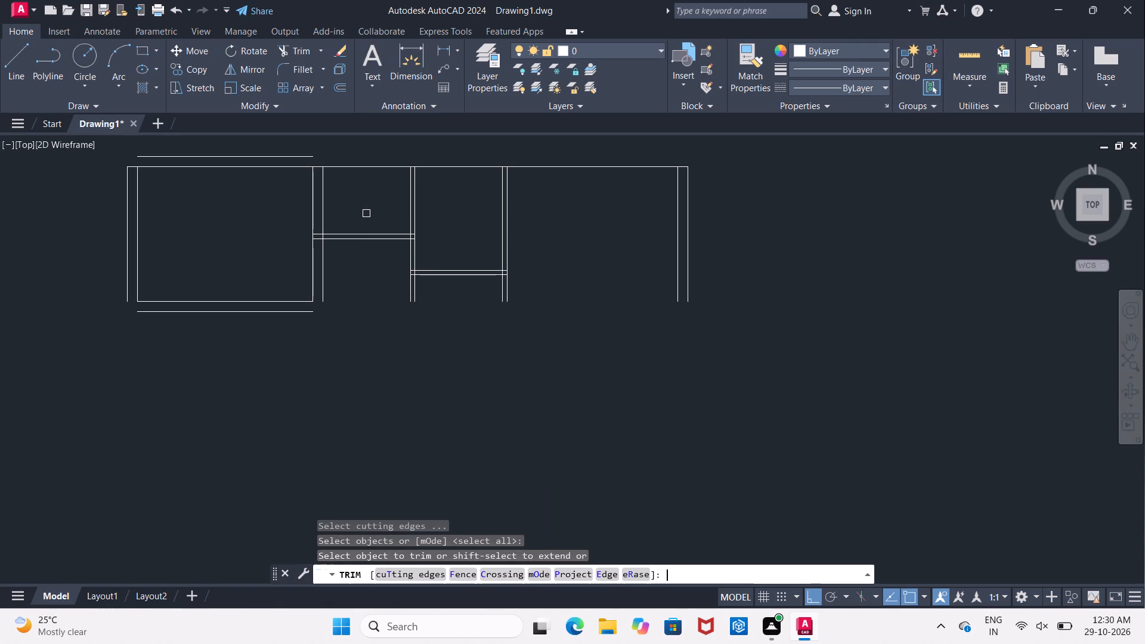
left_click_drag(359, 277, 364, 287)
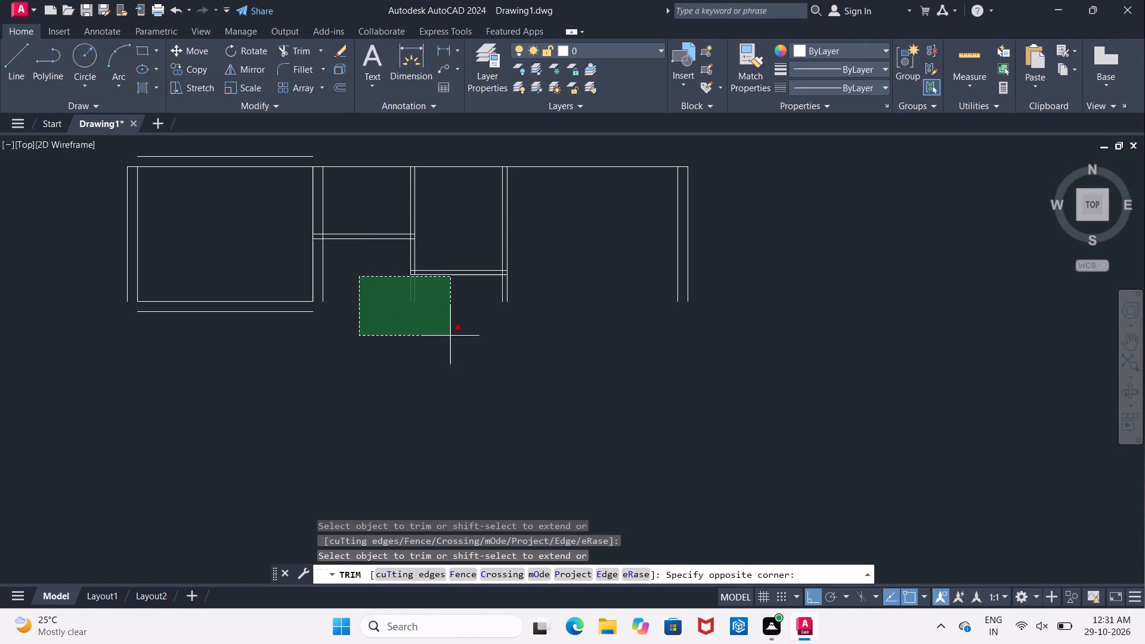
left_click(447, 341)
left_click(459, 290)
left_click(561, 327)
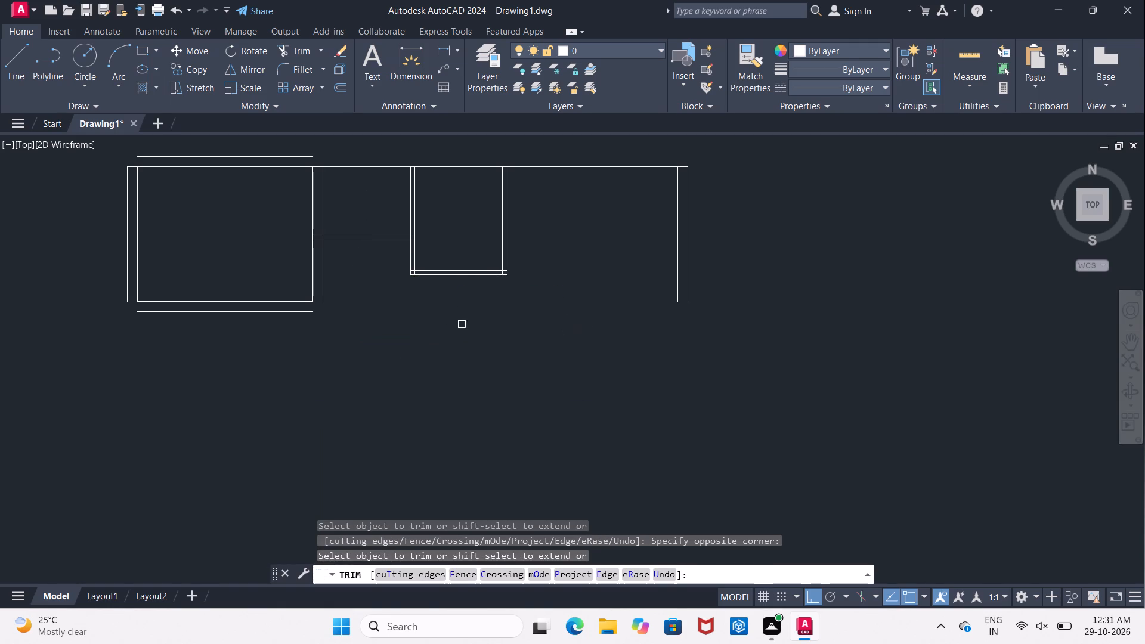
middle_click_drag(456, 328, 430, 369)
key("Escape")
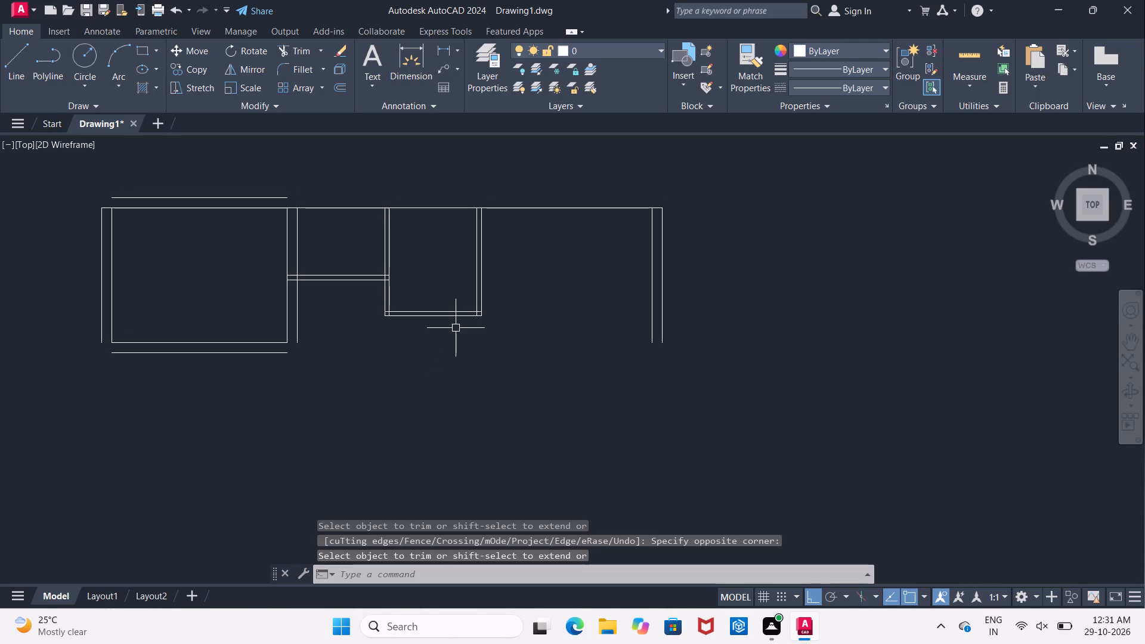
key("Escape")
Offset the long inner top wall line downward by 12'7".
key("o")
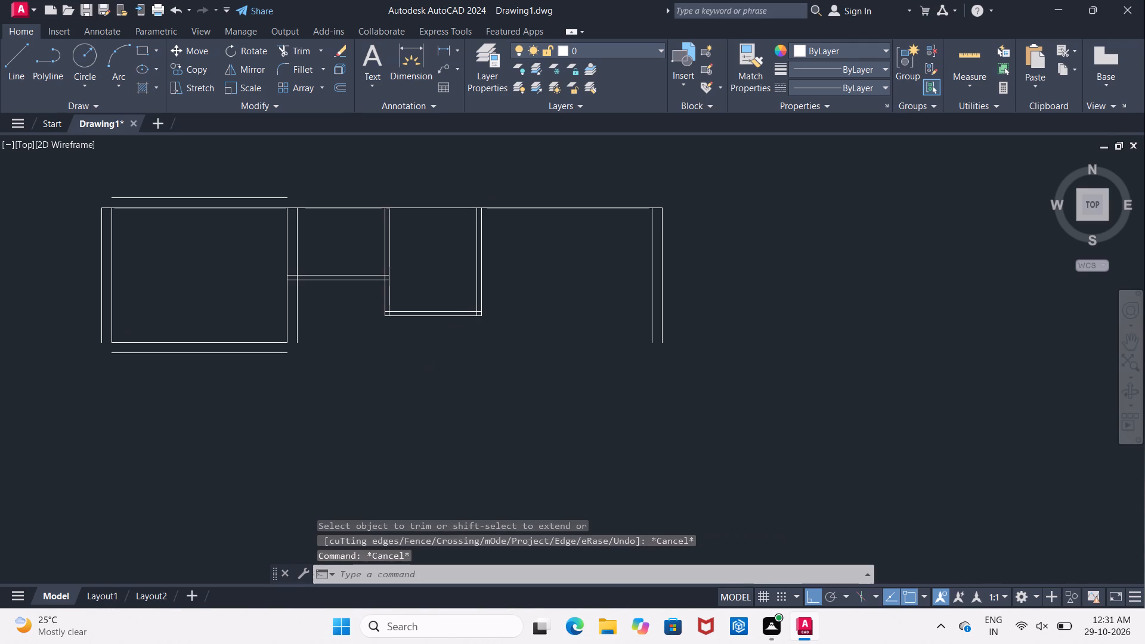
key("Return")
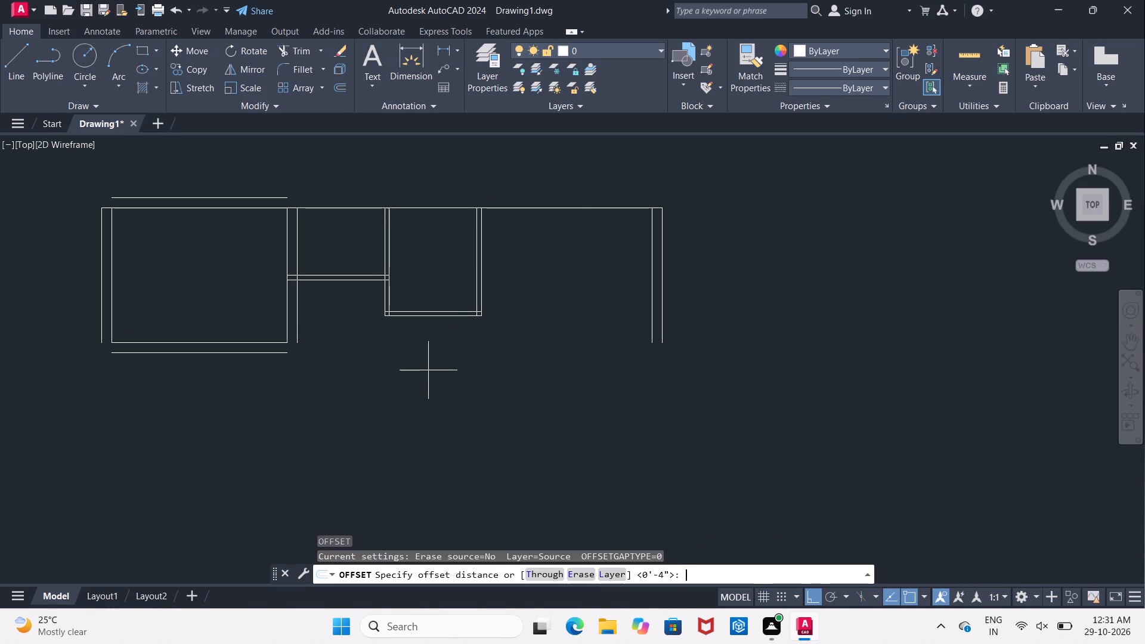
type("12'")
type("7\"")
key("Return")
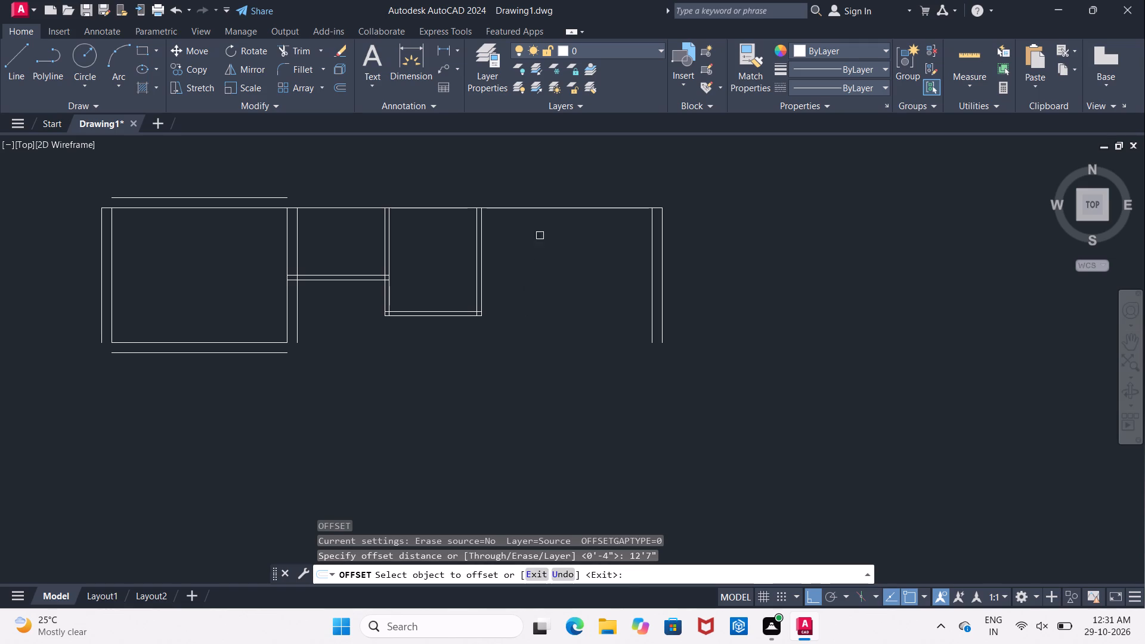
left_click(543, 207)
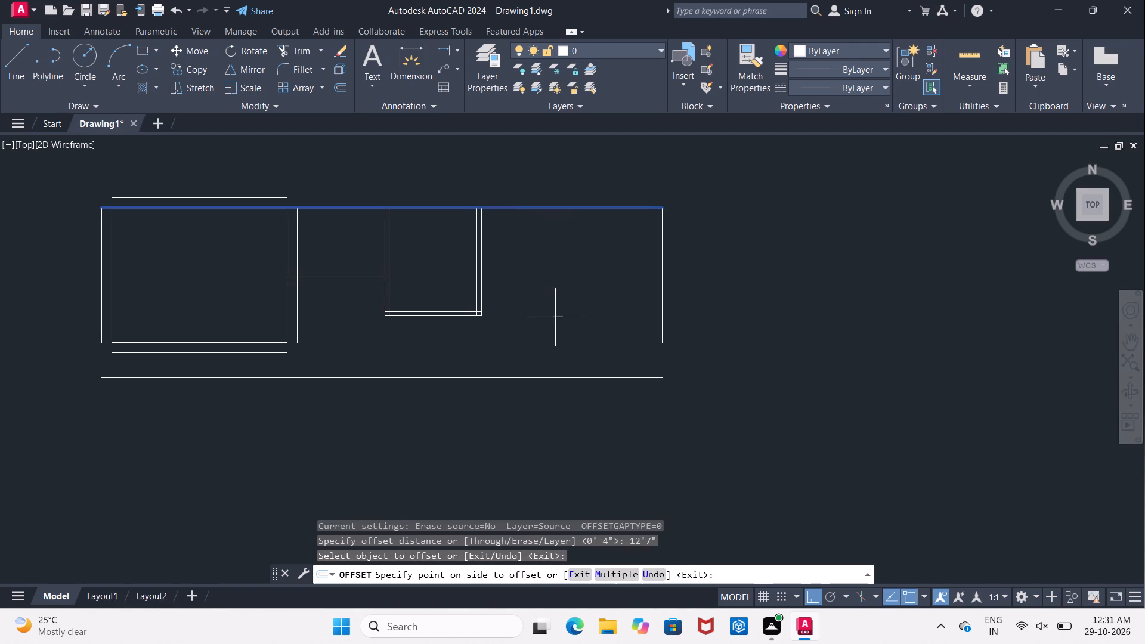
left_click(555, 319)
key("Return")
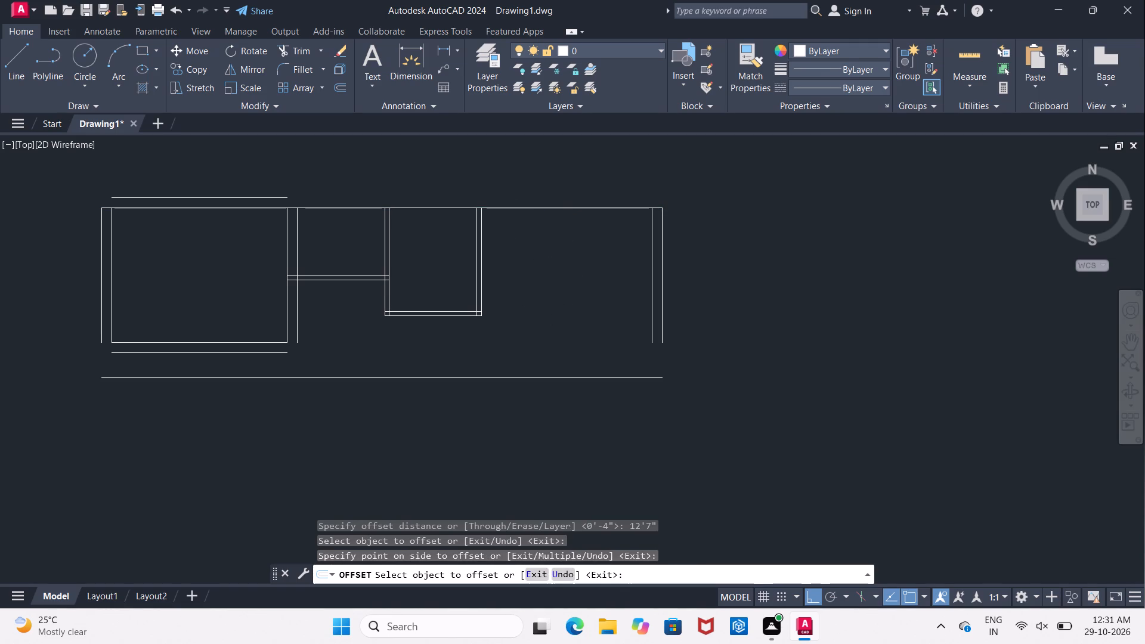
Offset the new long bottom horizontal line downward by 4".
key("Return")
key("4")
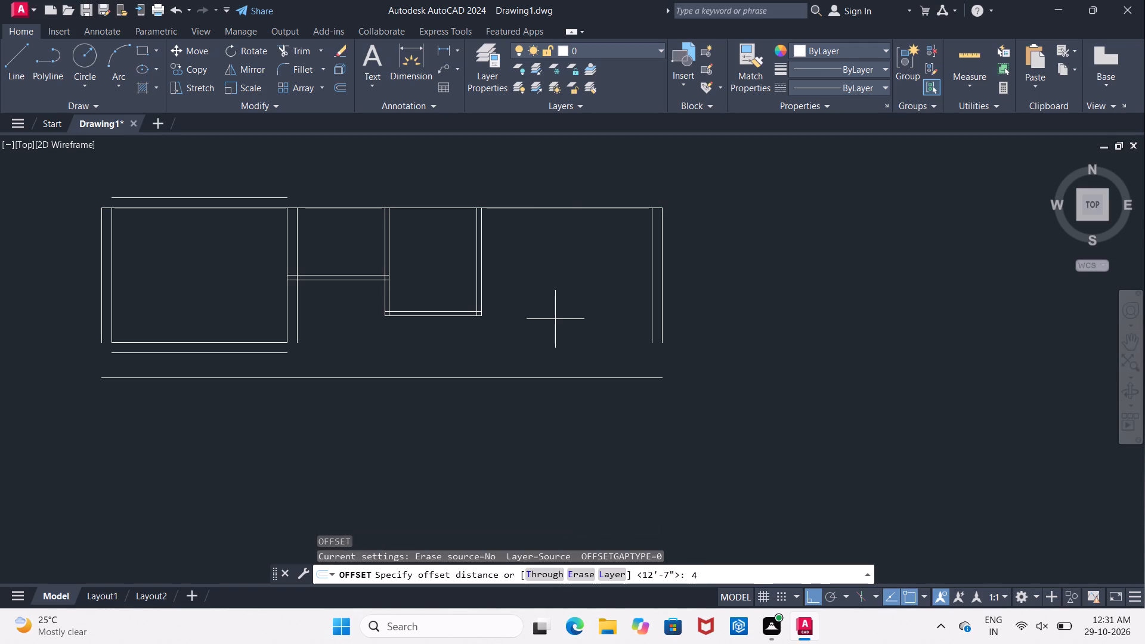
key("shift+quotedbl")
key("Return")
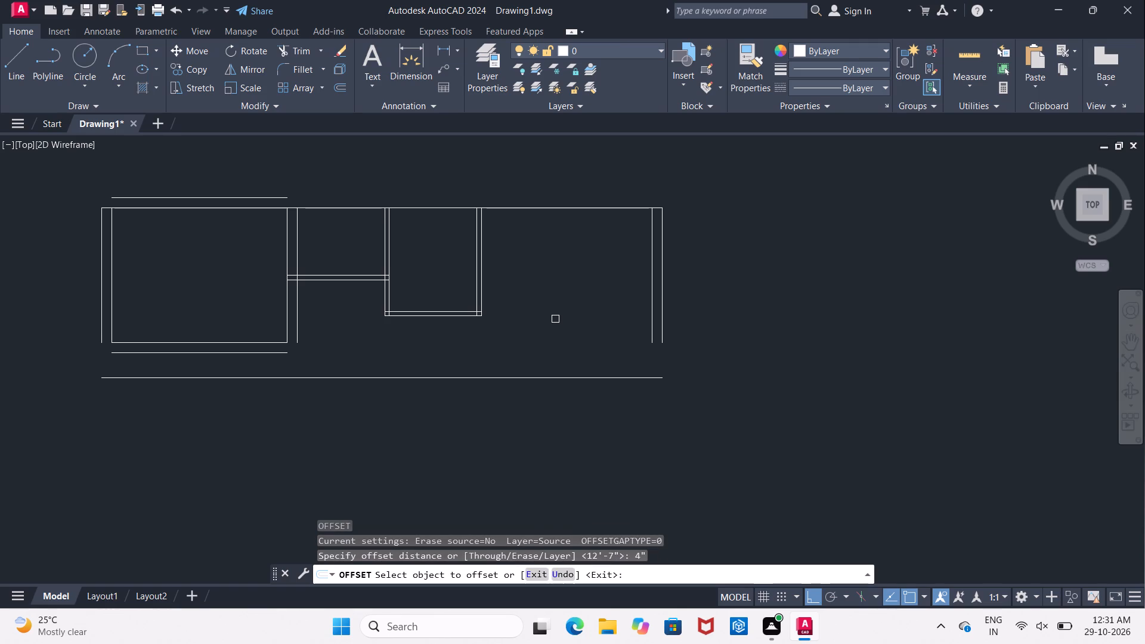
left_click(536, 381)
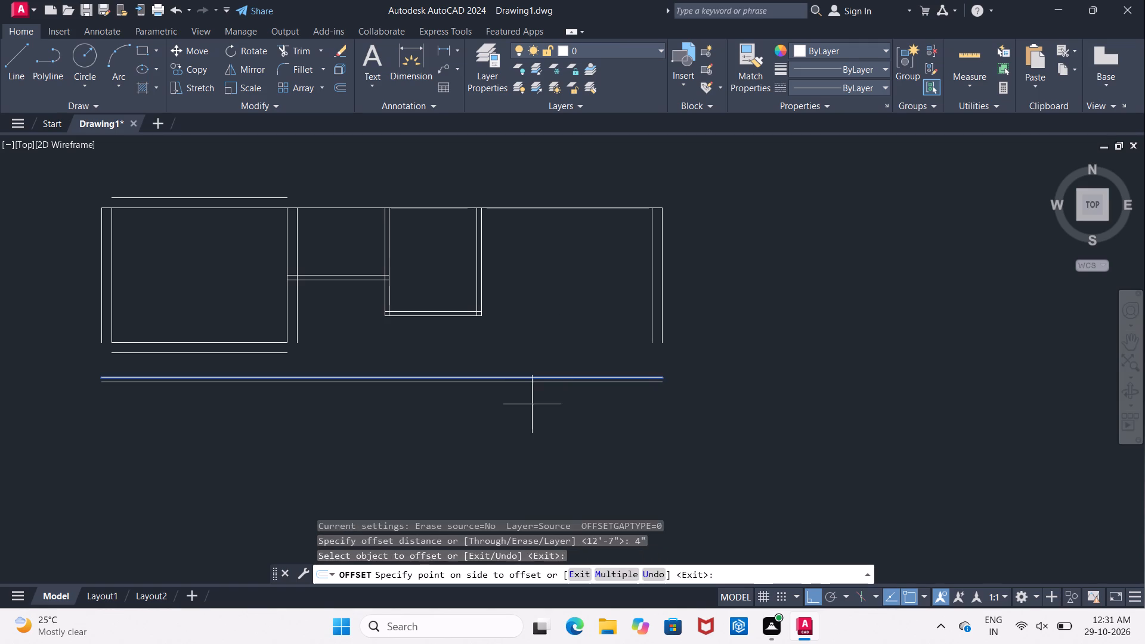
left_click(531, 419)
key("Escape")
Extend both lines of the far-right exterior wall down to the lower of the two long bottom lines.
type("EX")
key("space")
key("space")
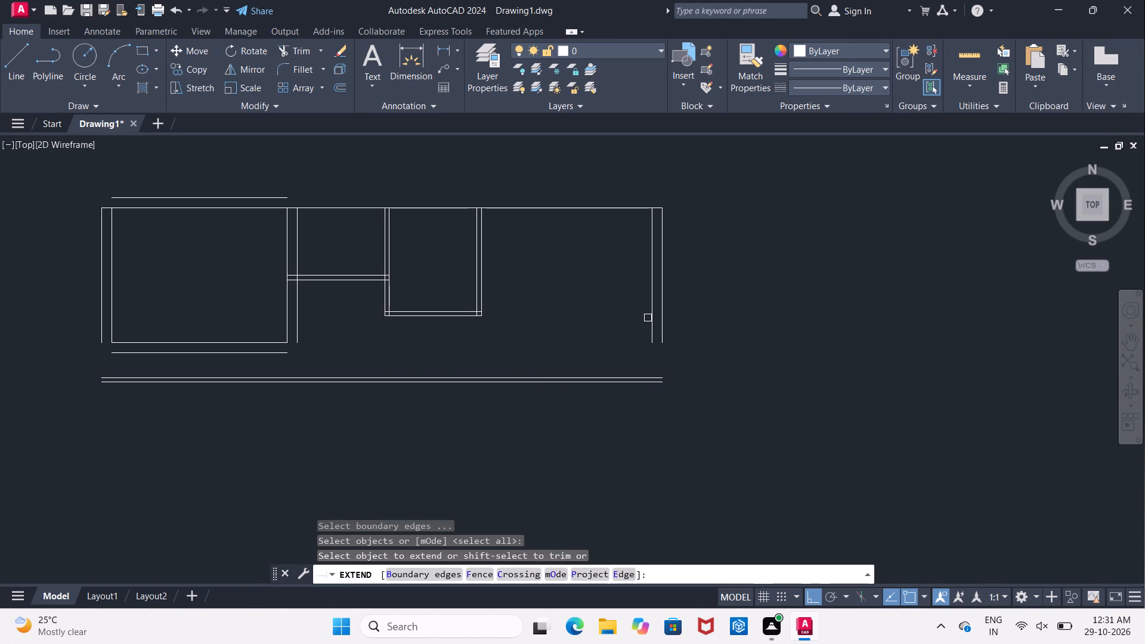
left_click(651, 329)
left_click(651, 339)
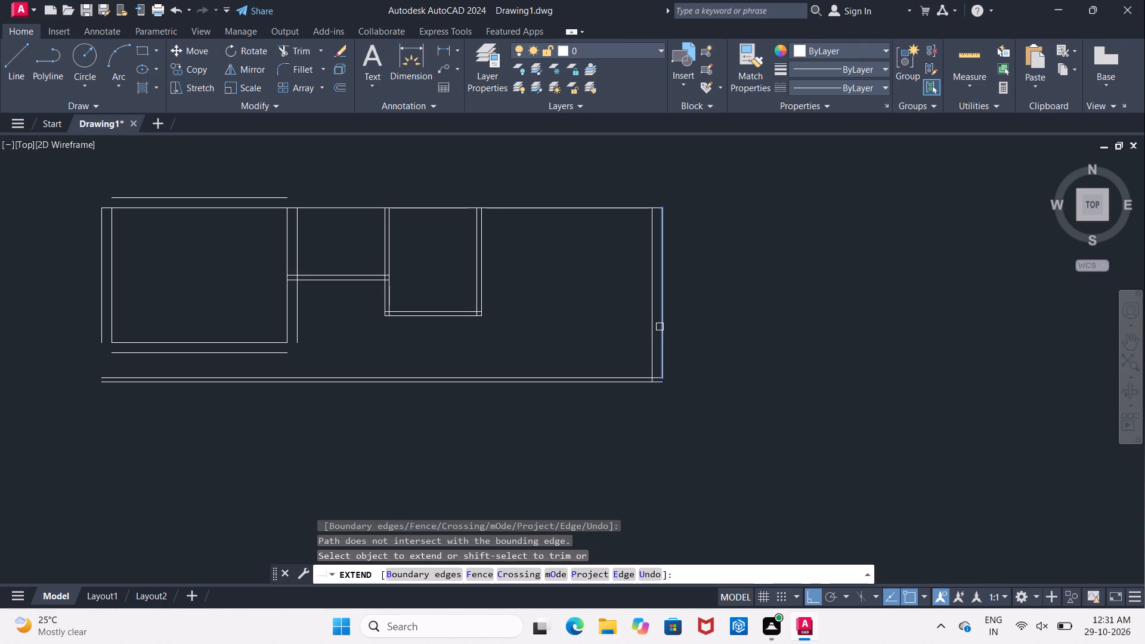
left_click(660, 329)
left_click(662, 336)
middle_click_drag(577, 314, 583, 354)
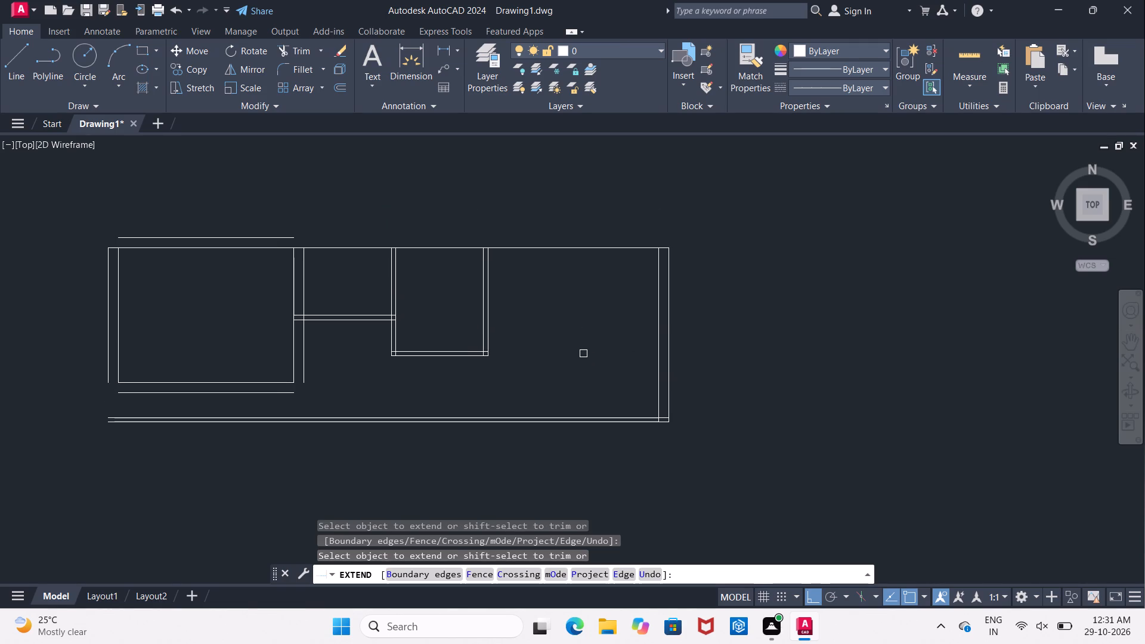
key("Escape")
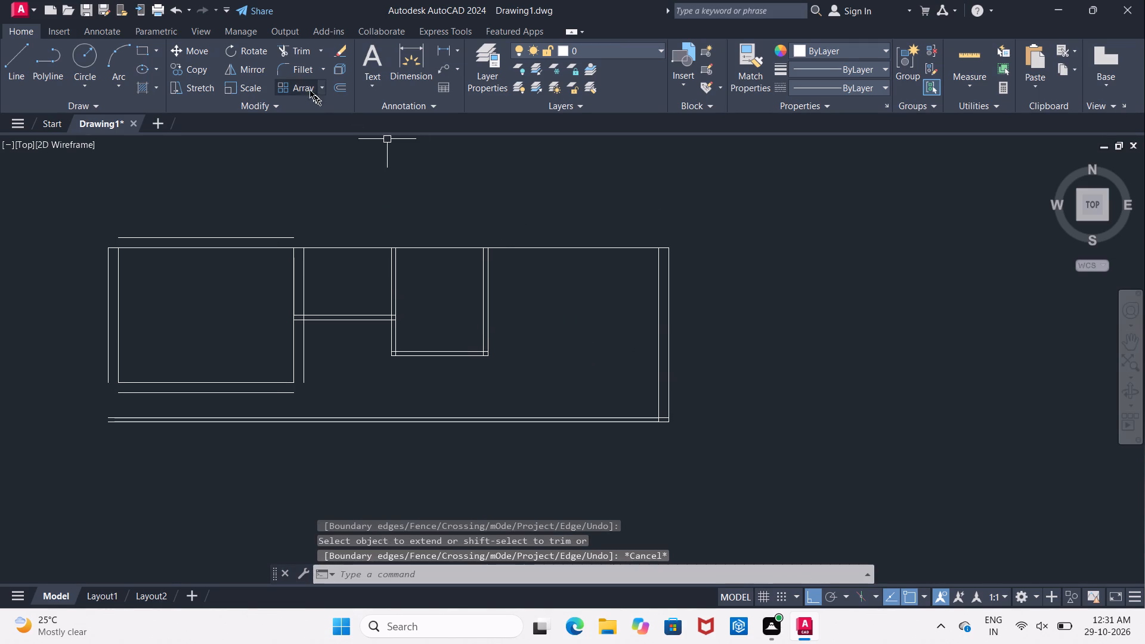
Fillet the short outer top line above the first room with the far-right outer wall line to join their corner.
left_click(286, 64)
left_click(281, 237)
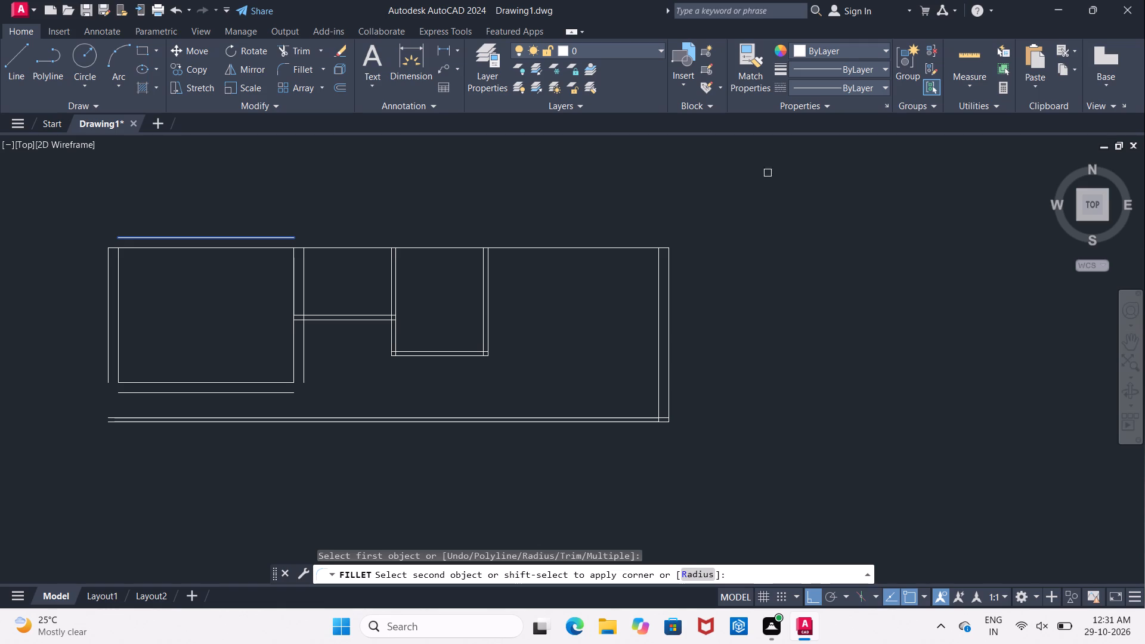
left_click(667, 276)
middle_click_drag(357, 200, 375, 204)
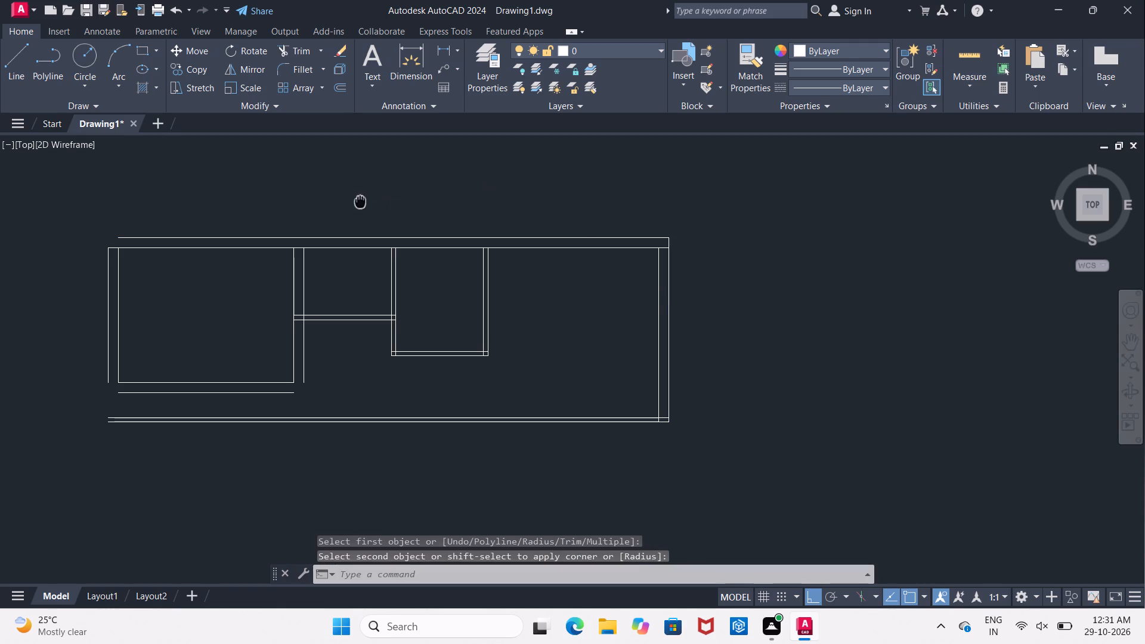
middle_click_drag(375, 204, 417, 212)
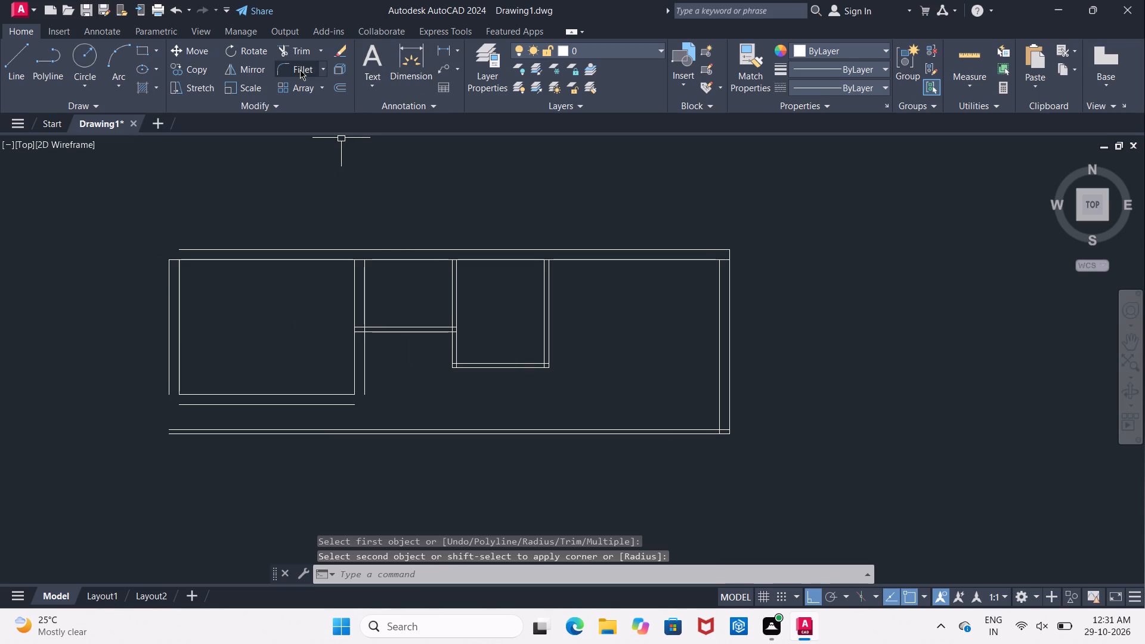
Fillet the outer top line with the first room's far-left outer wall line to close the top-left corner.
left_click(299, 70)
left_click(184, 244)
left_click(184, 247)
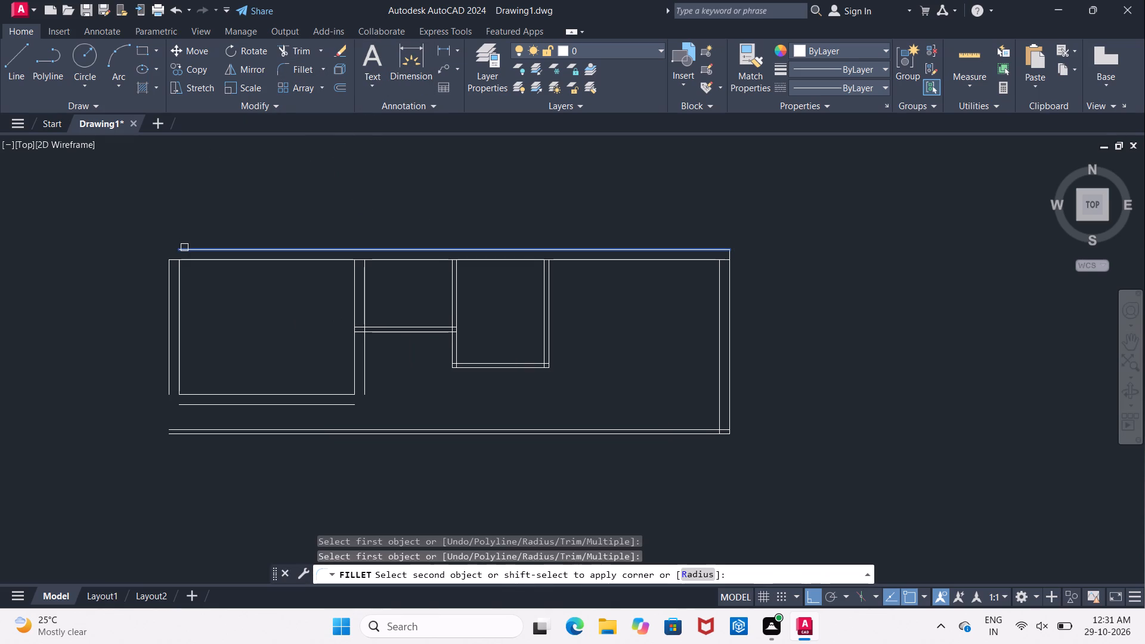
left_click(168, 280)
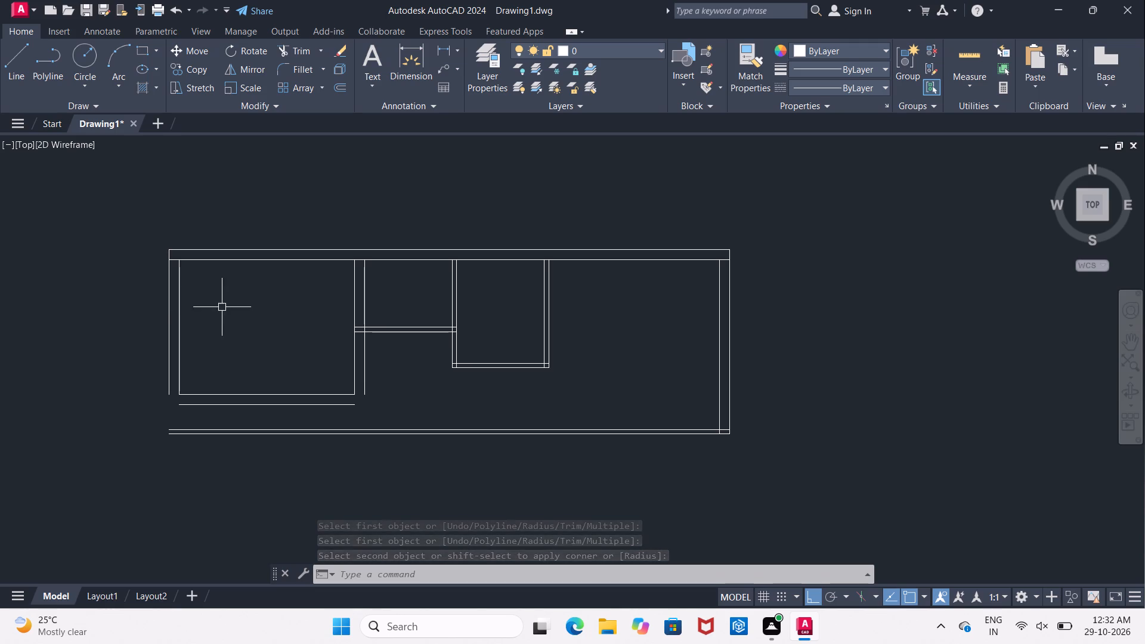
middle_click_drag(224, 328, 221, 295)
key("Escape")
Extend both lines of the wall between the third room and the wide far-right room down to the lowest bottom line.
middle_click_drag(252, 332, 212, 295)
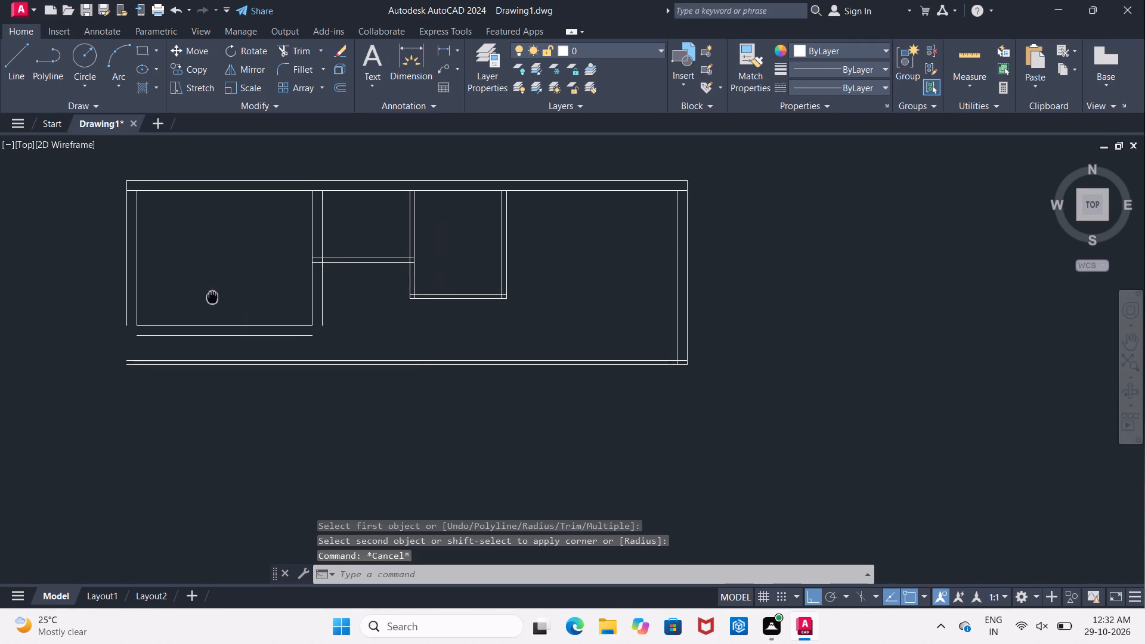
middle_click_drag(212, 295, 212, 295)
middle_click_drag(388, 348, 289, 351)
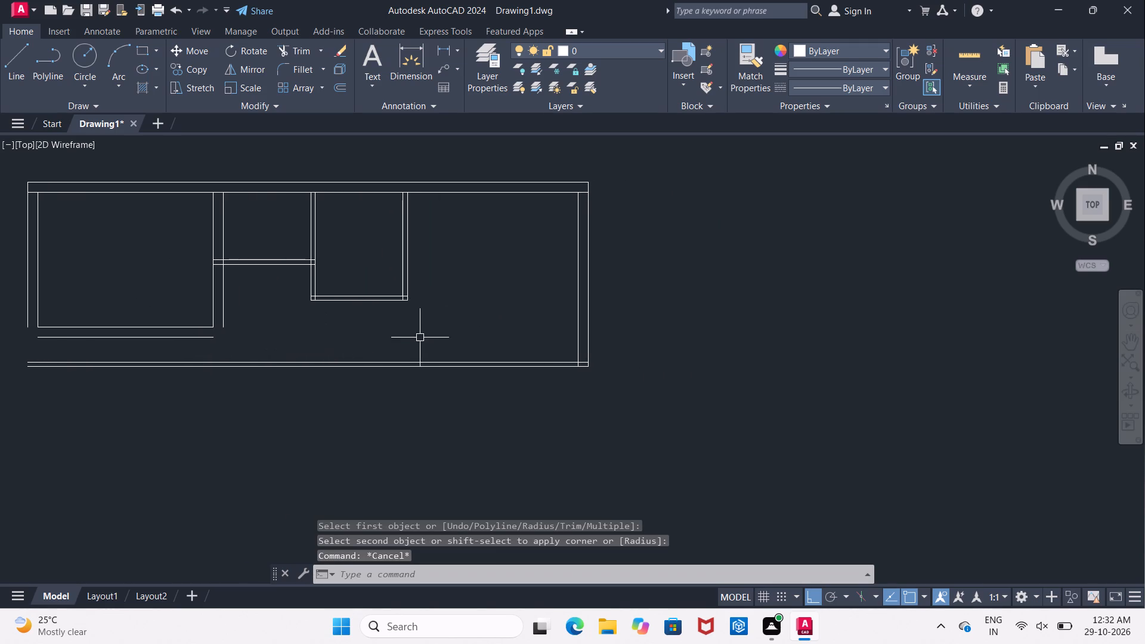
key("Escape")
type("EX")
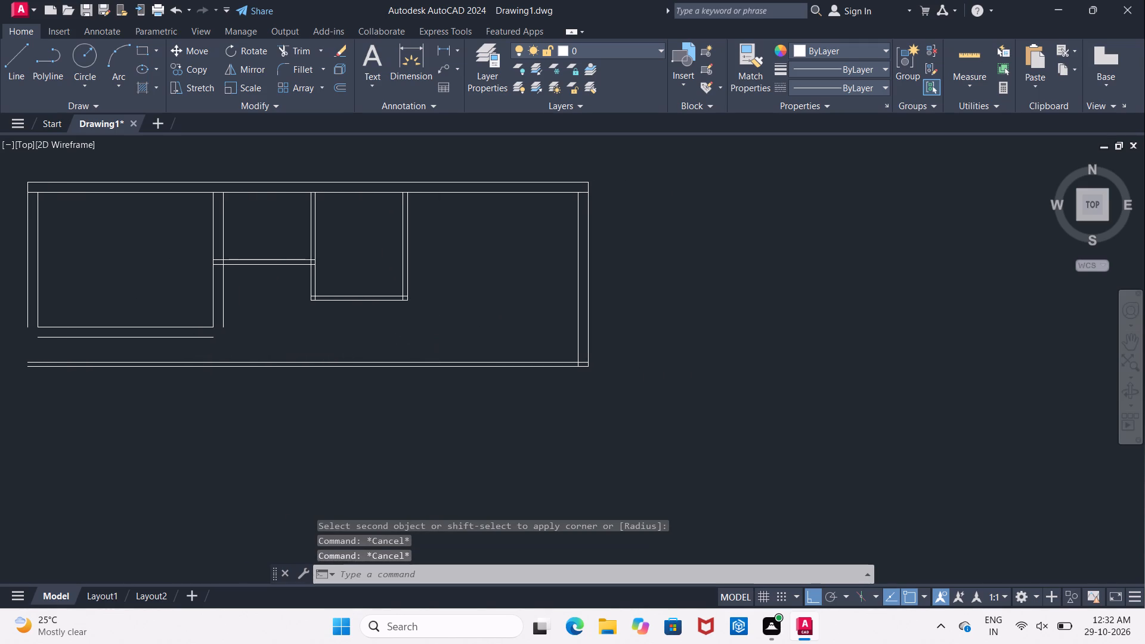
key("space")
key("space")
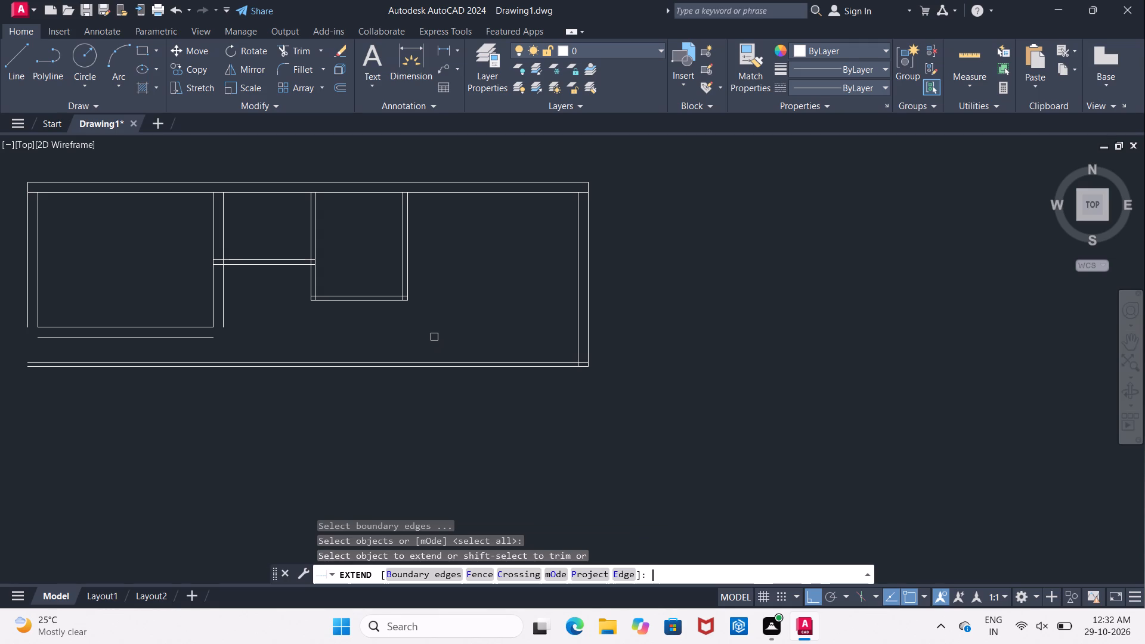
left_click(403, 266)
scroll(404, 272, "up", 1)
left_click(407, 276)
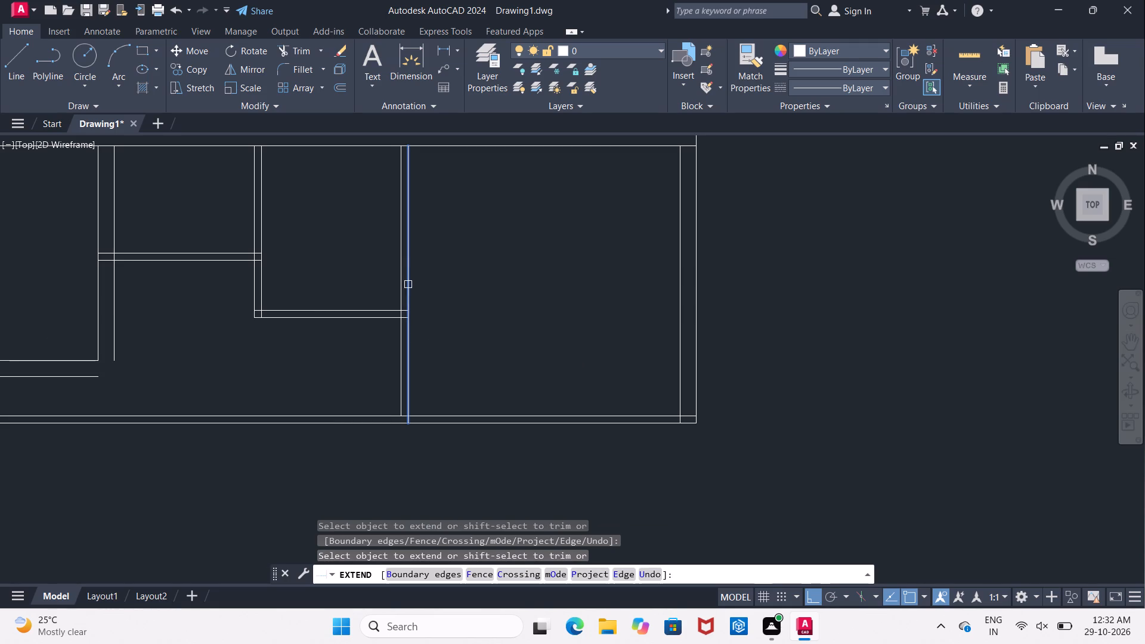
left_click(408, 284)
left_click(404, 285)
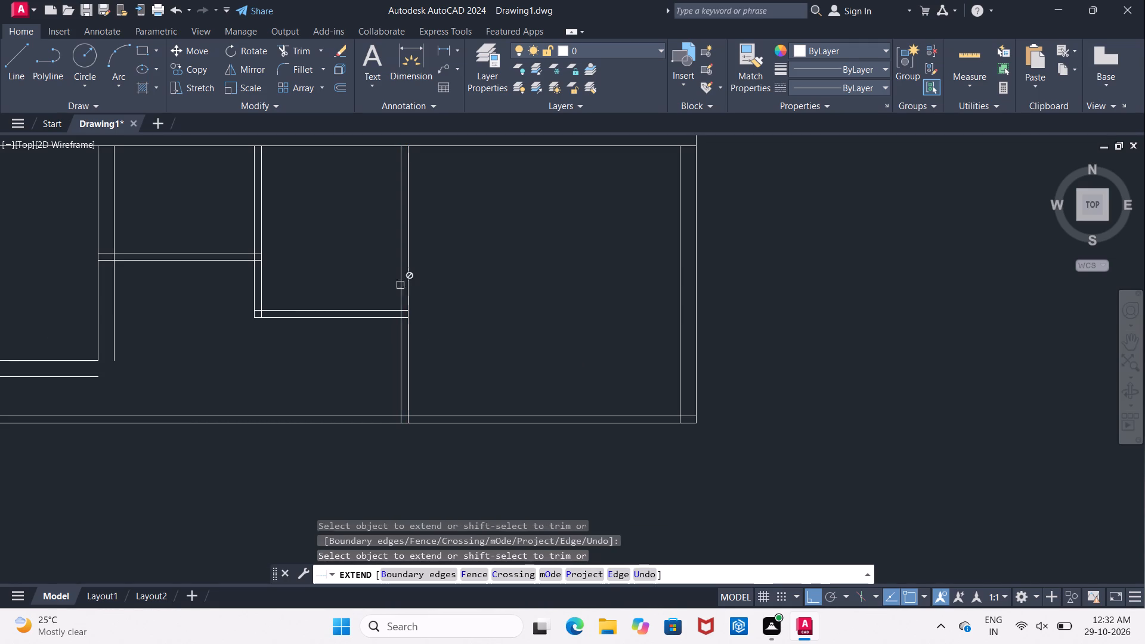
Trim off both lowest bottom wall lines where they run past the wall between the third room and the wide far-right room.
middle_click_drag(376, 282, 420, 274)
key("Escape")
type("TR")
key("space")
key("space")
left_click(394, 360)
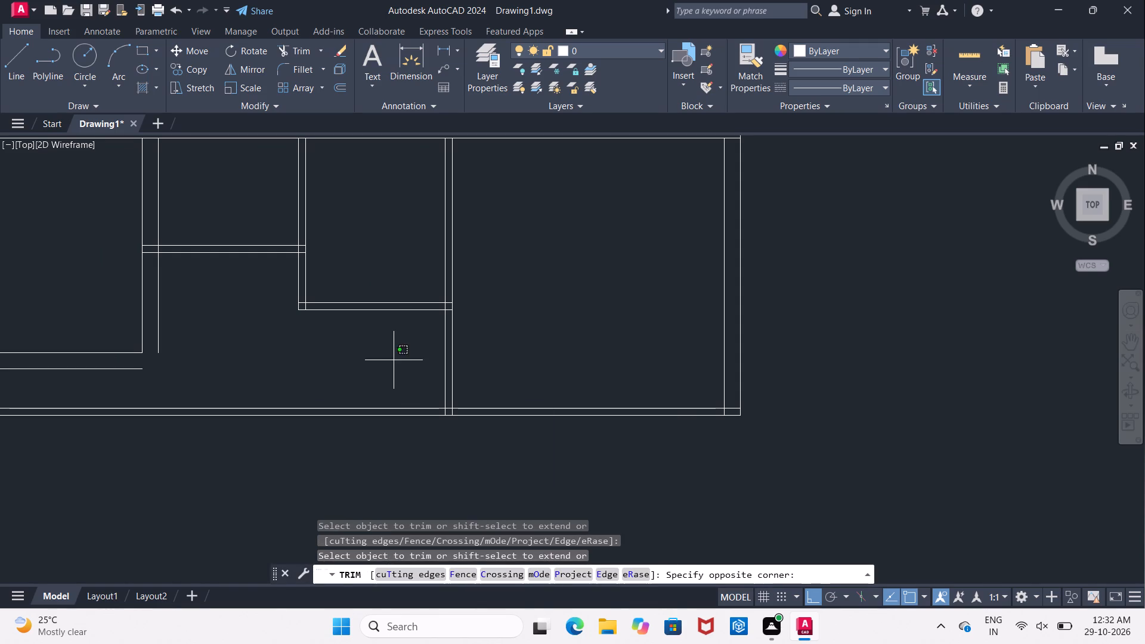
middle_click_drag(387, 439, 428, 394)
left_click(429, 393)
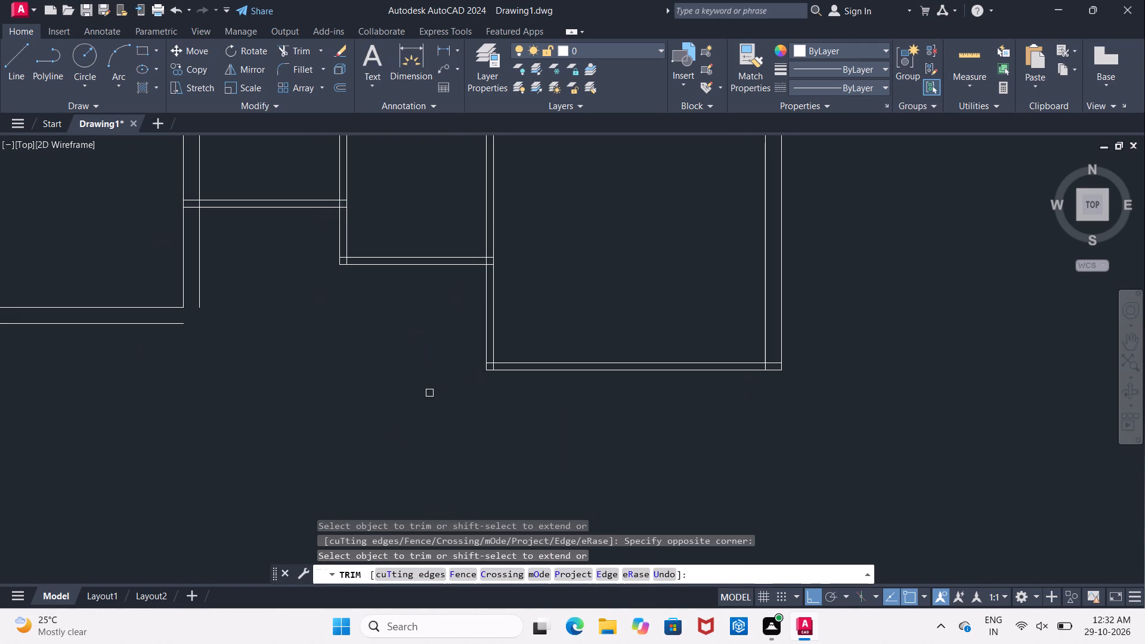
middle_click_drag(339, 374, 366, 418)
scroll(366, 418, "down", 3)
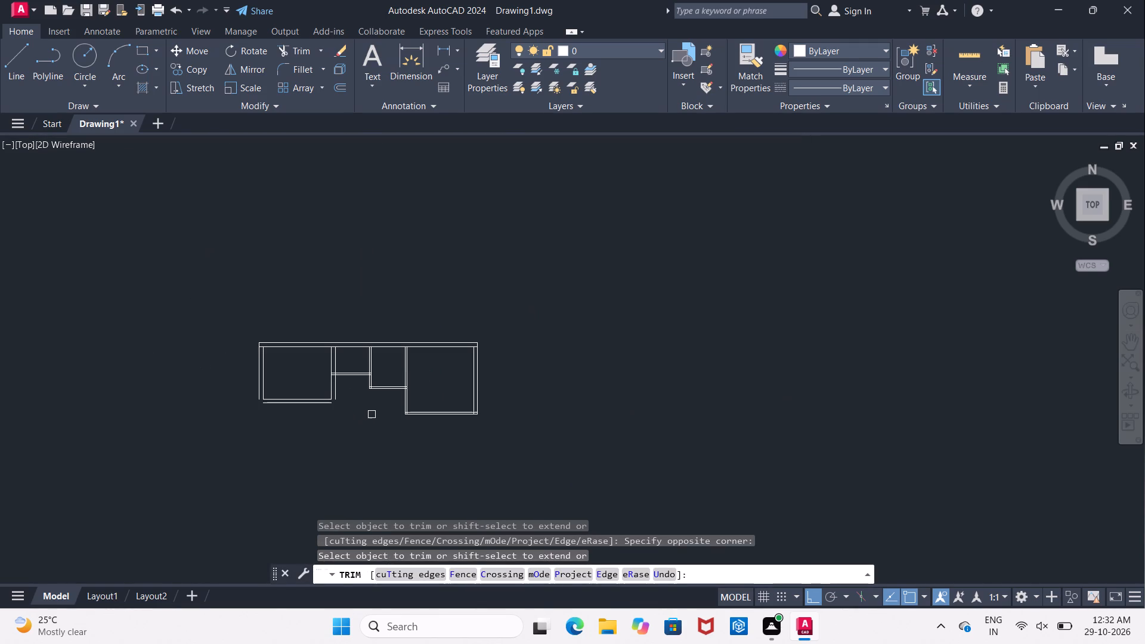
middle_click_drag(372, 414, 374, 390)
key("Escape")
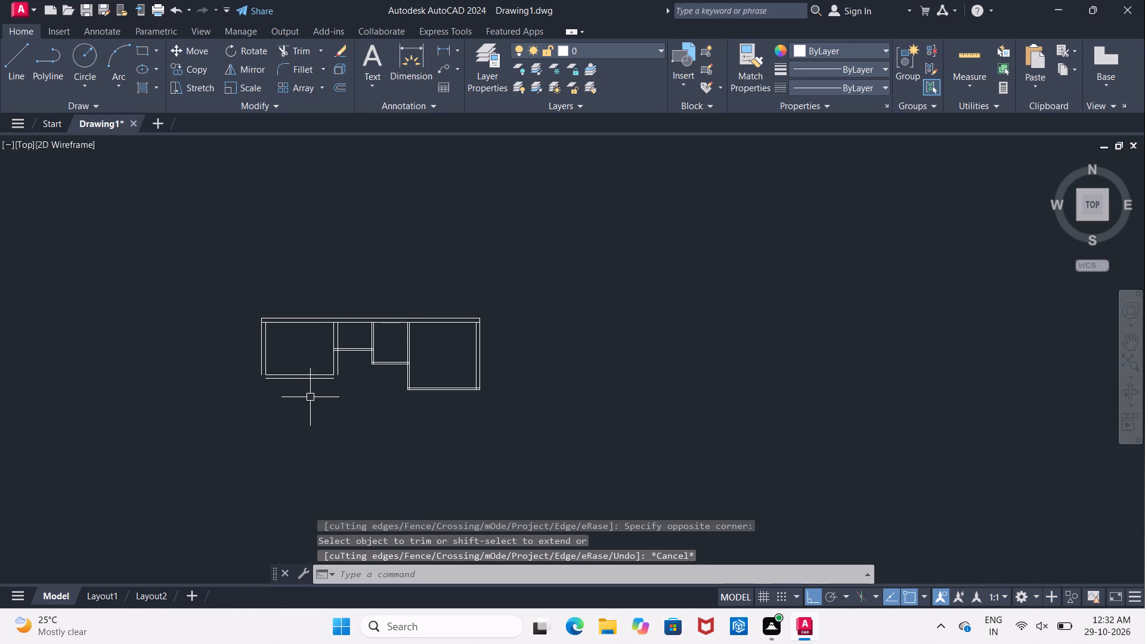
scroll(296, 395, "up", 3)
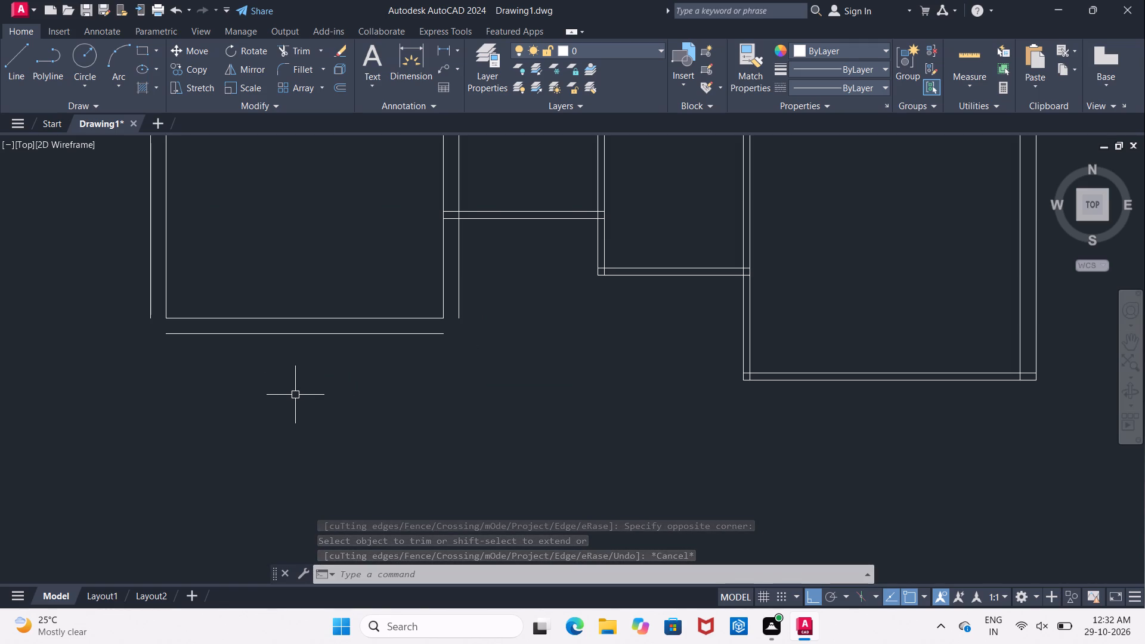
key("Escape")
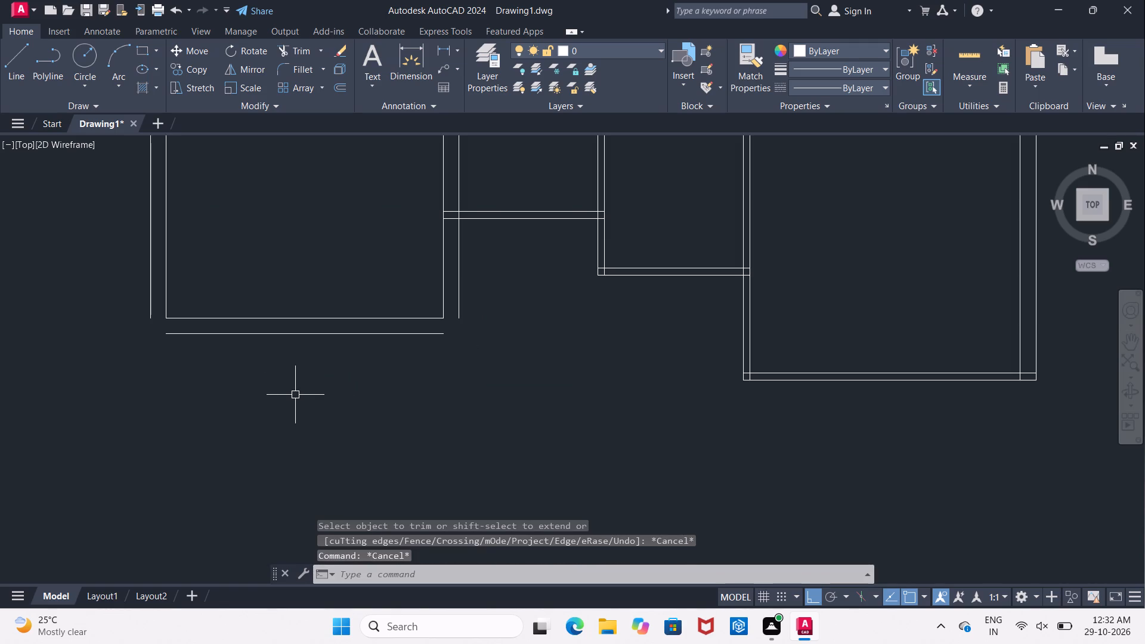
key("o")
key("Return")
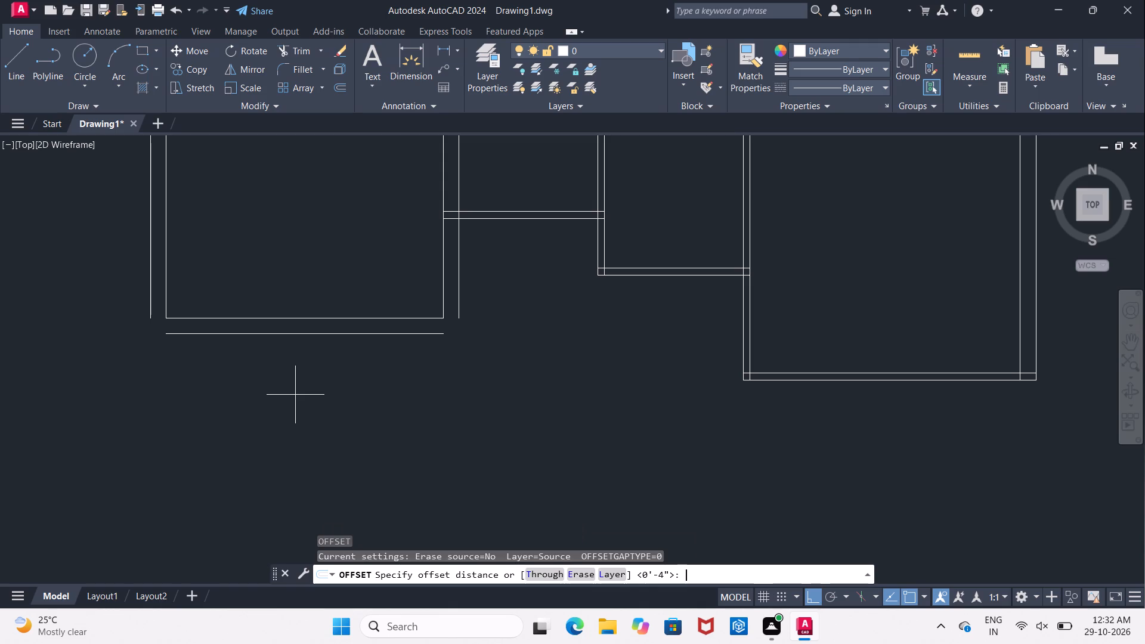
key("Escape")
Offset the lower line of the first room's bottom wall 10' downward to set the depth of a room beneath it.
key("o")
key("Return")
type("10'")
key("Return")
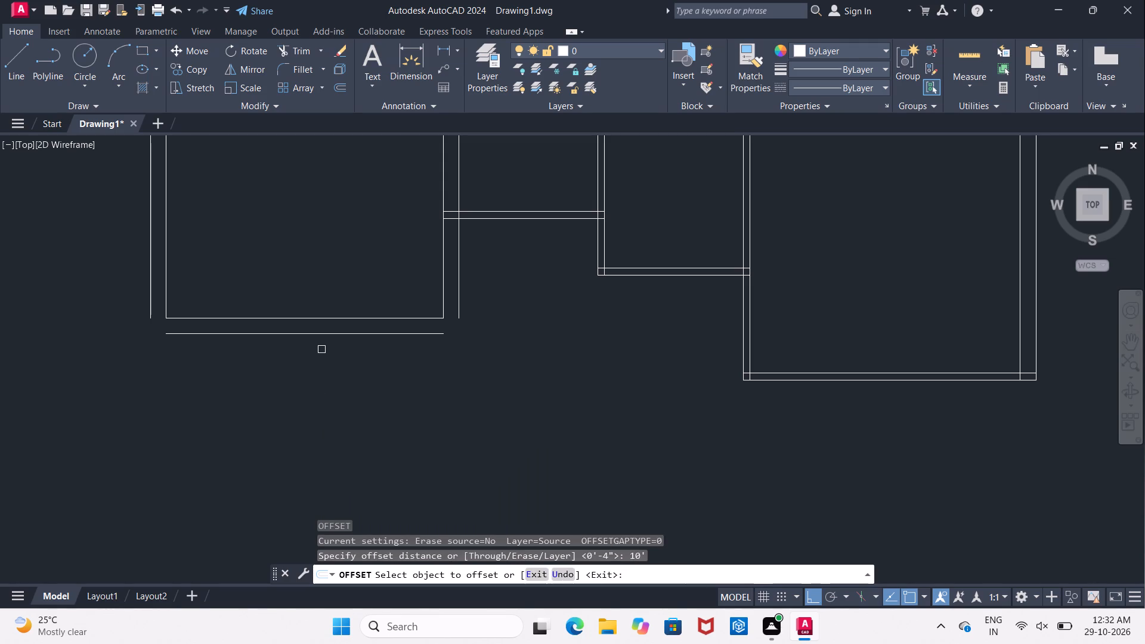
left_click(321, 336)
left_click(329, 386)
scroll(326, 382, "down", 2)
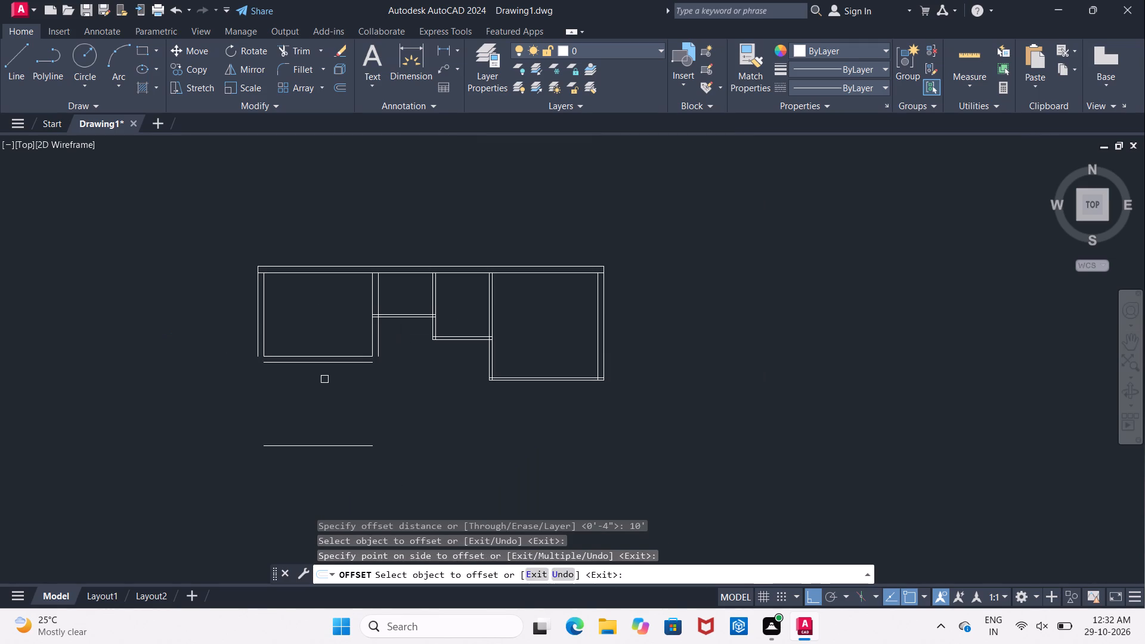
middle_click_drag(318, 387, 295, 234)
middle_click_drag(295, 247, 258, 327)
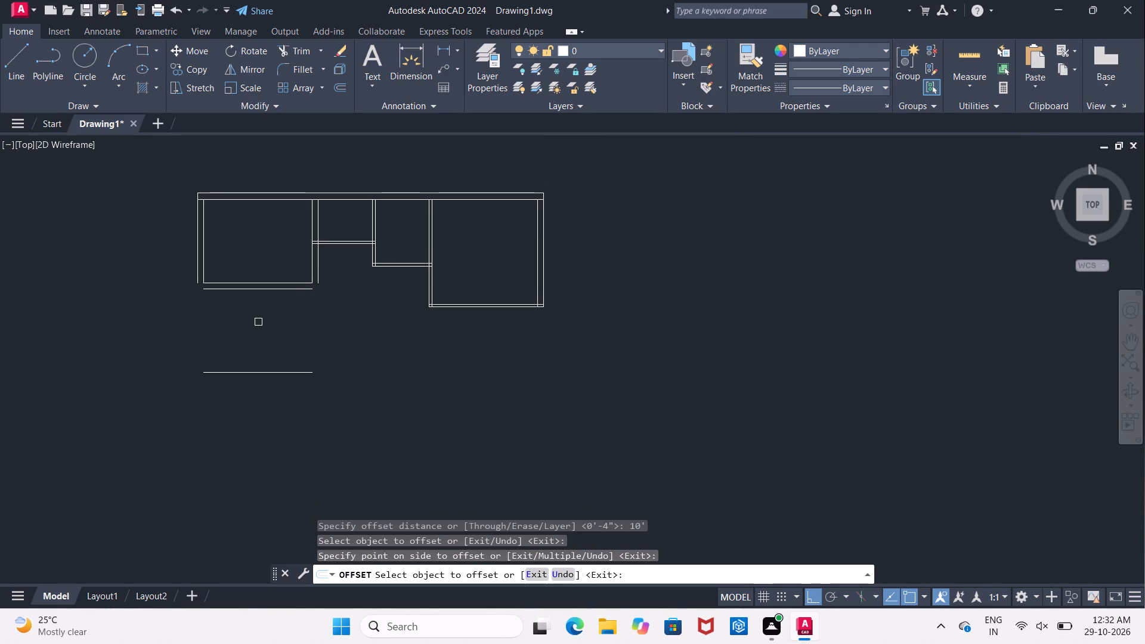
key("Return")
Offset the new bottom line of the lower room 9" downward to form its exterior wall.
key("Return")
type("9\"")
key("Return")
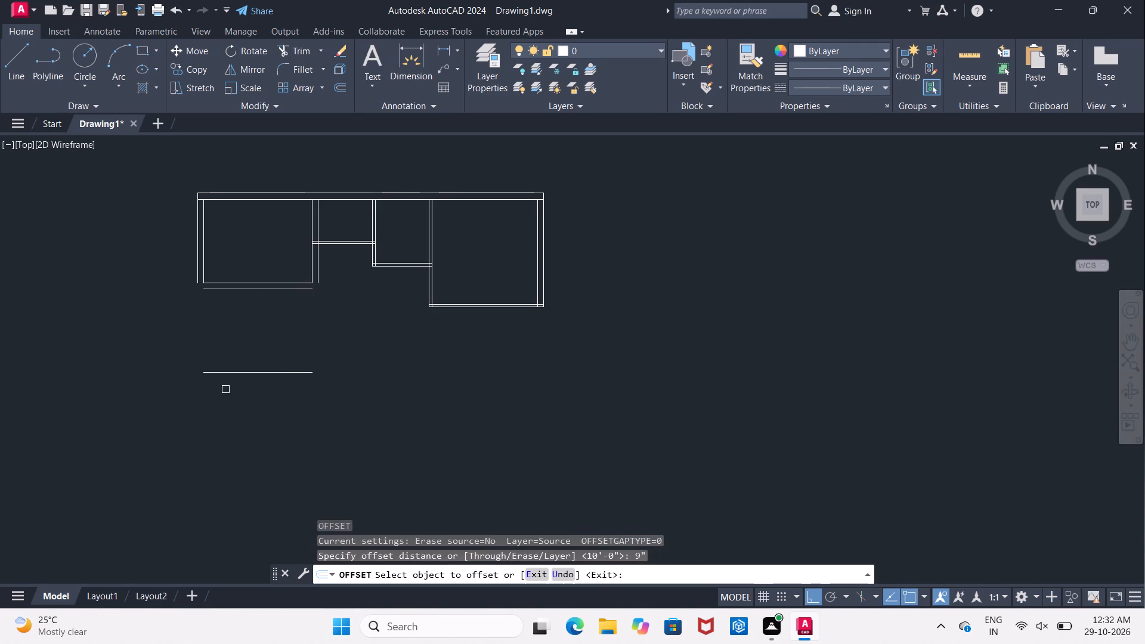
left_click(236, 374)
left_click(230, 416)
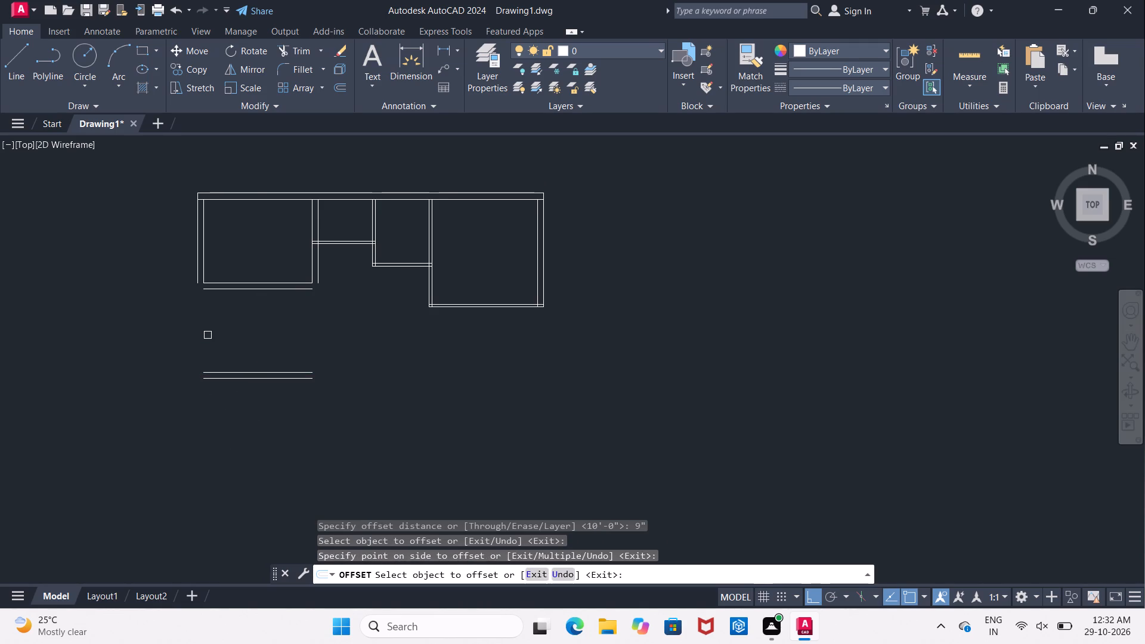
key("Escape")
Extend the first room's inner left wall line down to the lower line of the lower room's bottom wall.
type("EX")
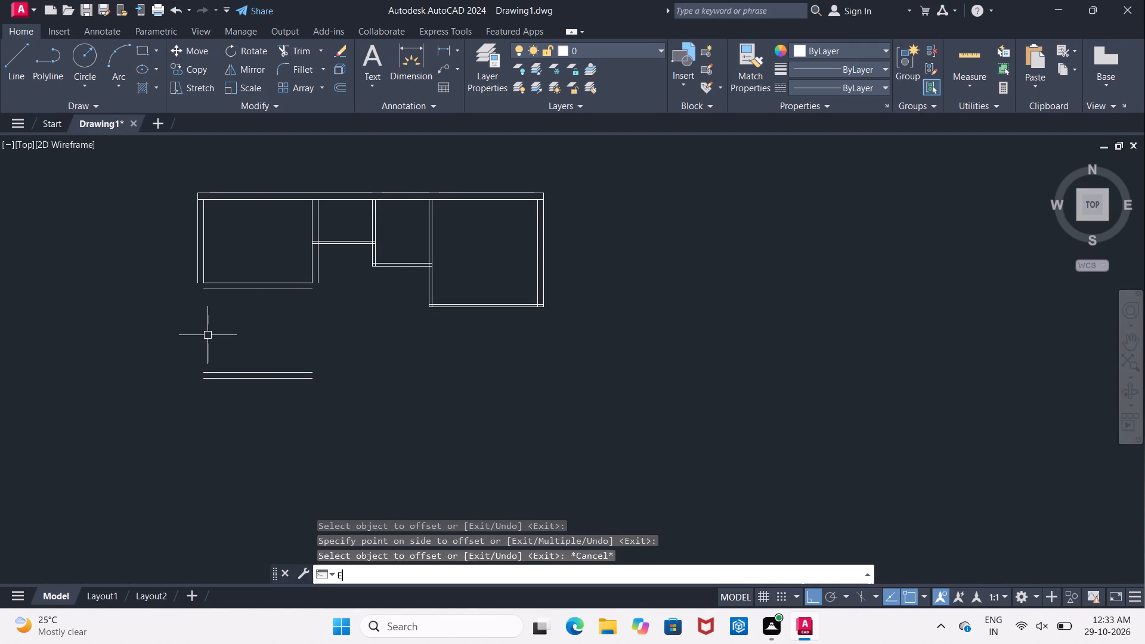
key("space")
key("space")
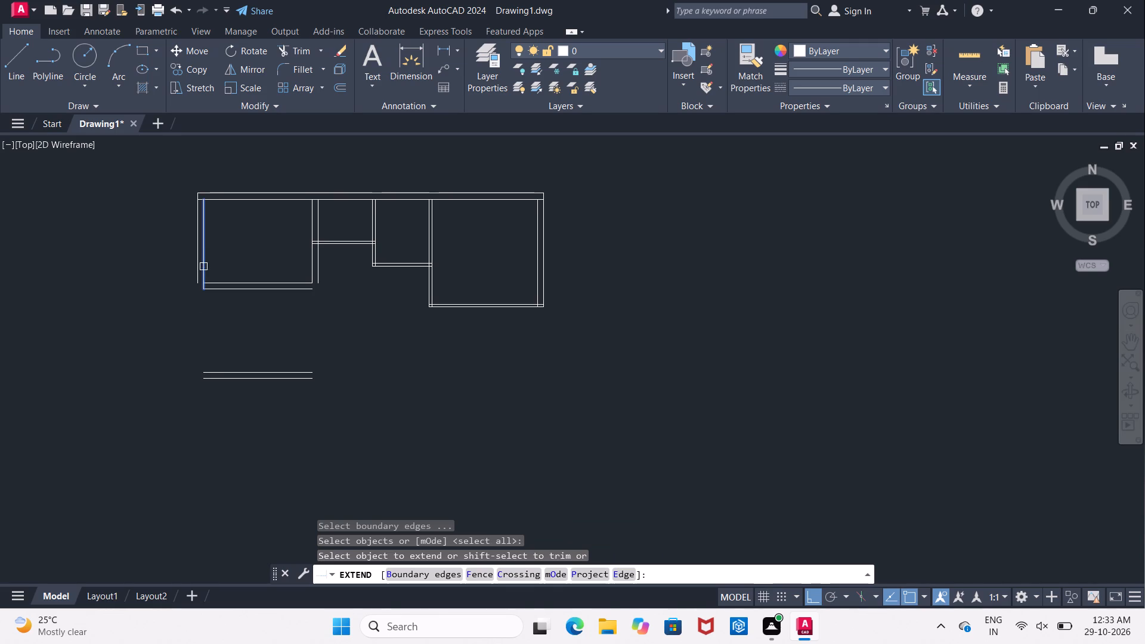
left_click(203, 268)
left_click(203, 274)
left_click(203, 298)
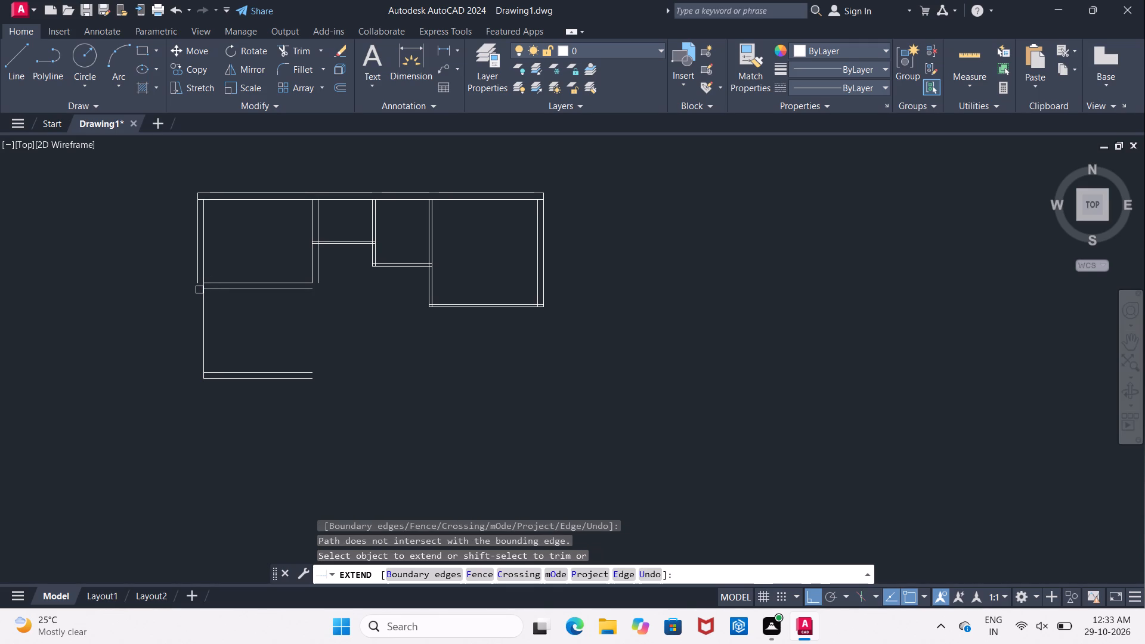
Fillet the outermost left wall line with the lower line of the lower room's bottom wall to close the outer corner.
left_click(300, 73)
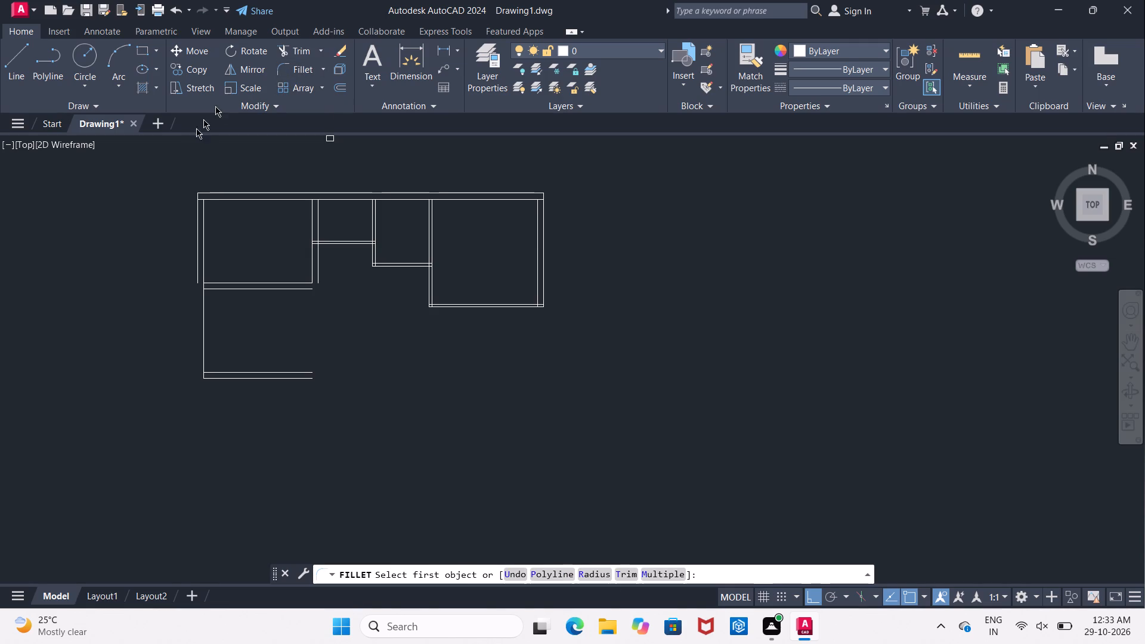
left_click(197, 247)
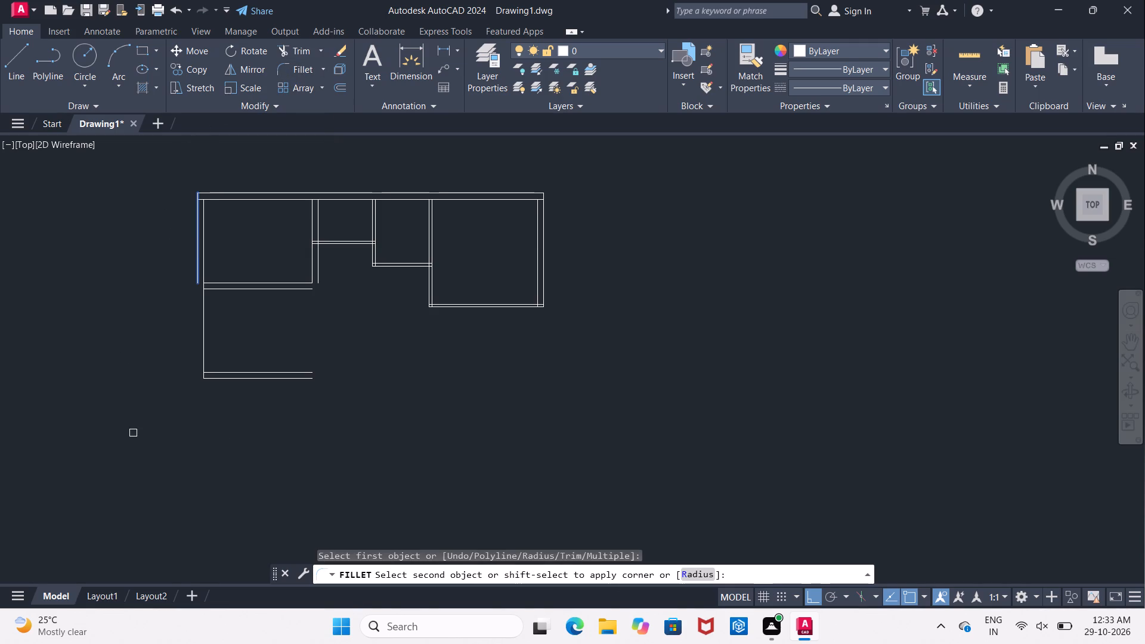
left_click(240, 380)
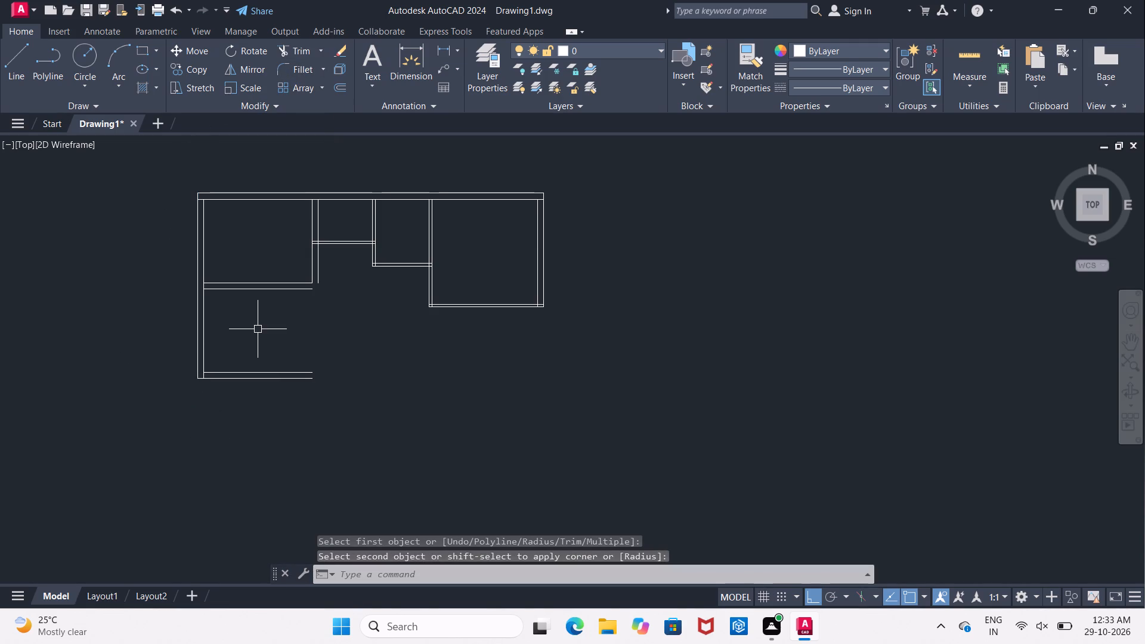
Fillet the inner left wall line with the upper line of the lower room's bottom wall to close the inner corner.
middle_click_drag(258, 336, 252, 374)
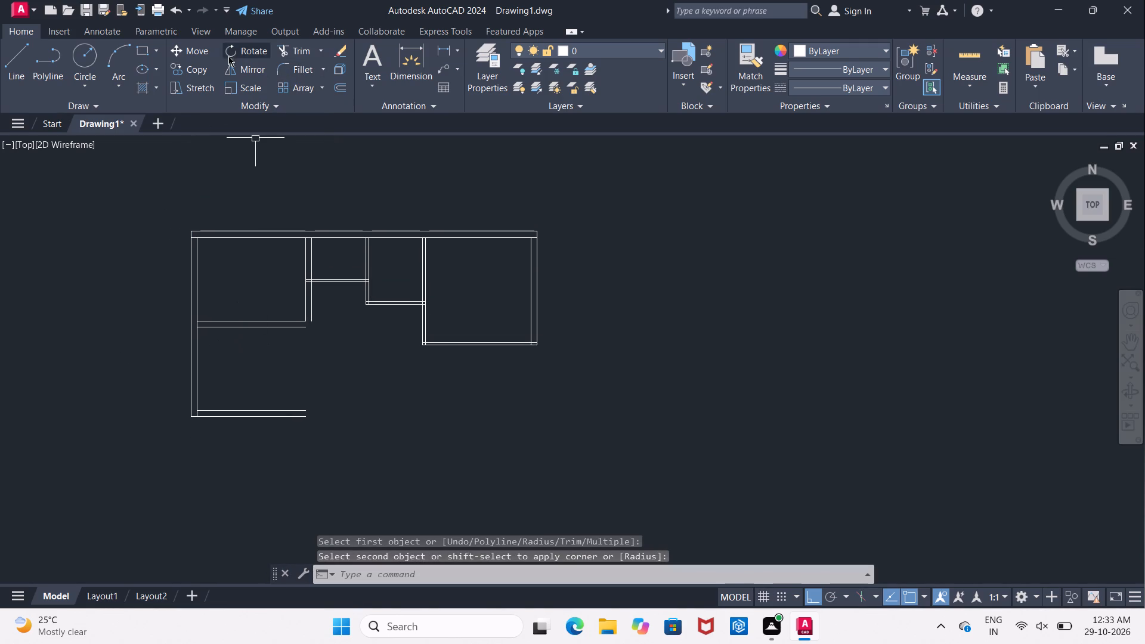
left_click(278, 71)
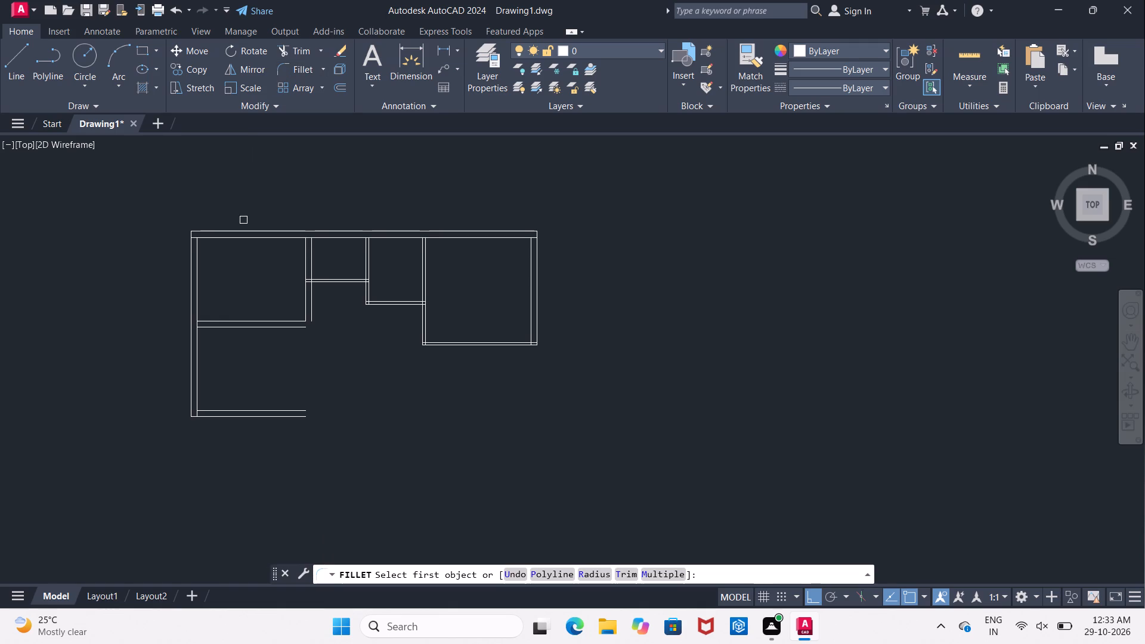
left_click(195, 380)
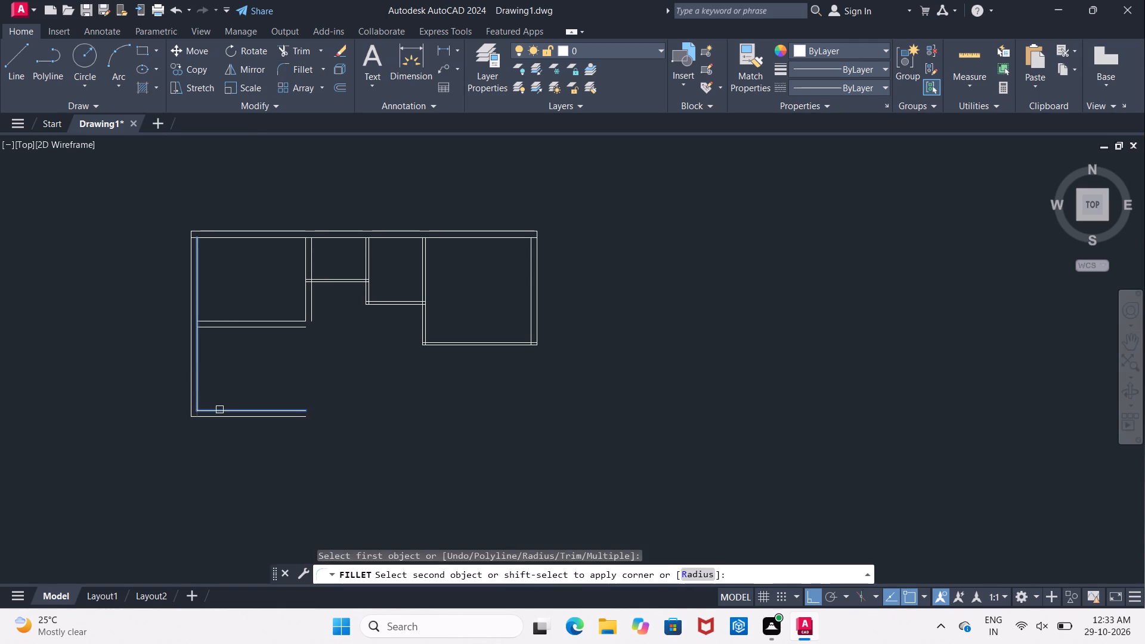
left_click(219, 410)
Fillet the inner left wall line with the inner top wall line at the first room's top-left corner.
middle_click_drag(231, 304, 229, 363)
left_click(306, 69)
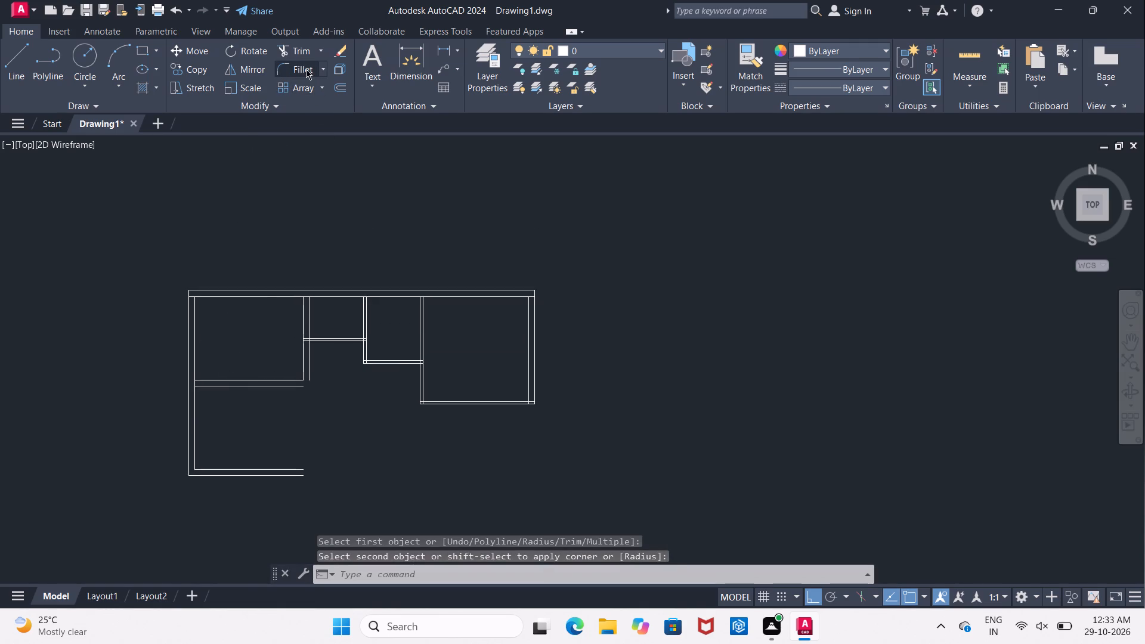
left_click(196, 330)
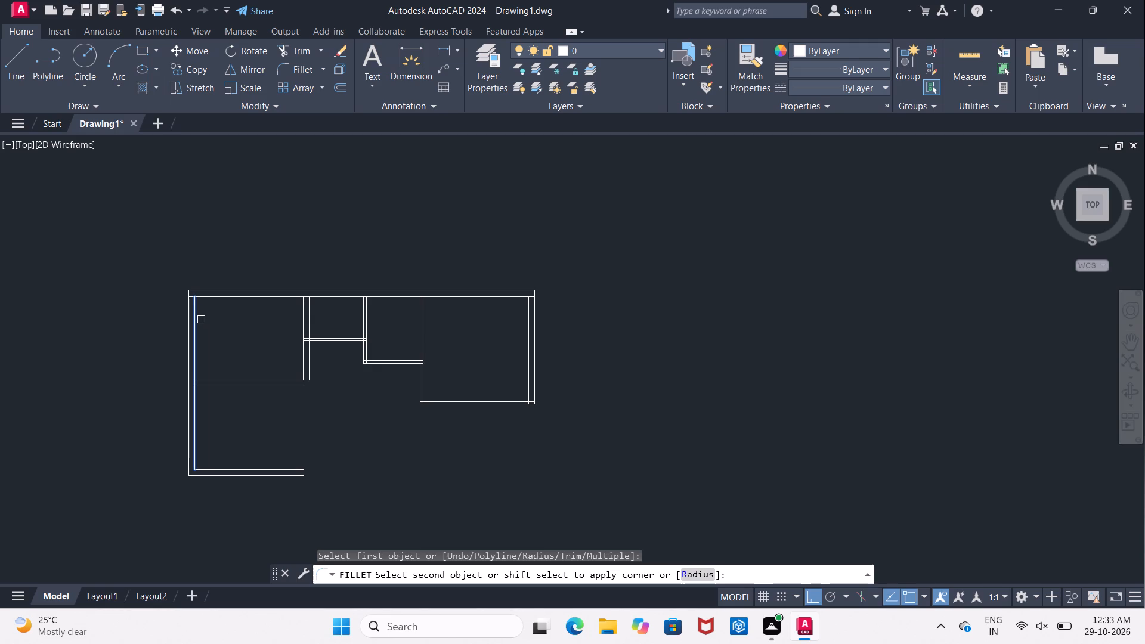
left_click(208, 299)
Offset the inner left wall line 13' to the right to create the lower room's right side.
middle_click_drag(260, 324, 205, 319)
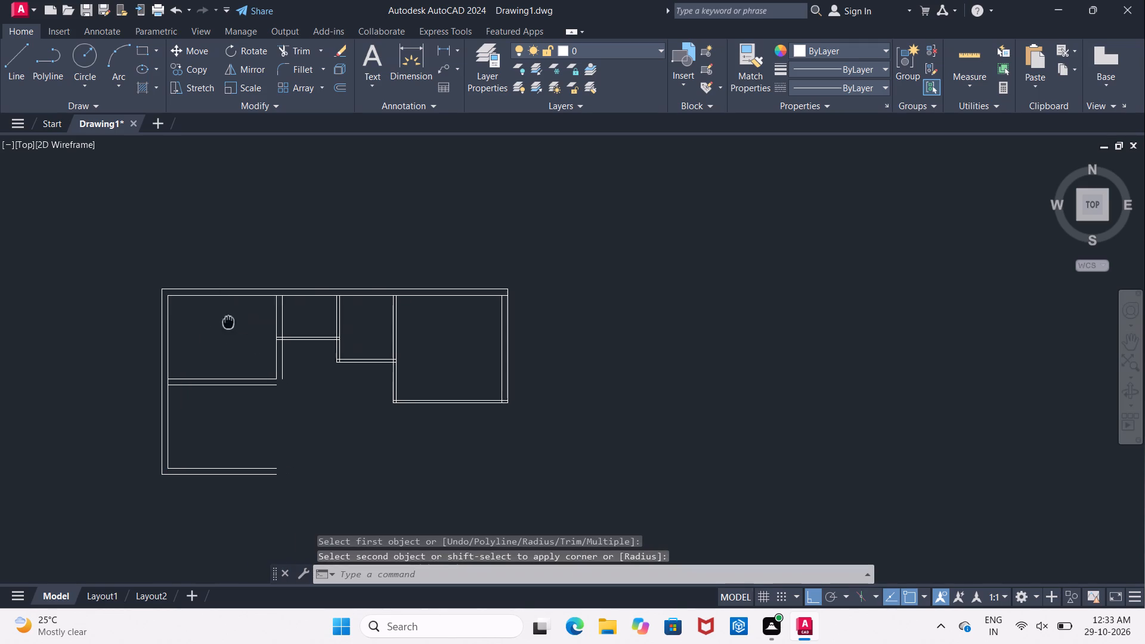
middle_click_drag(205, 319, 135, 315)
middle_click(349, 314)
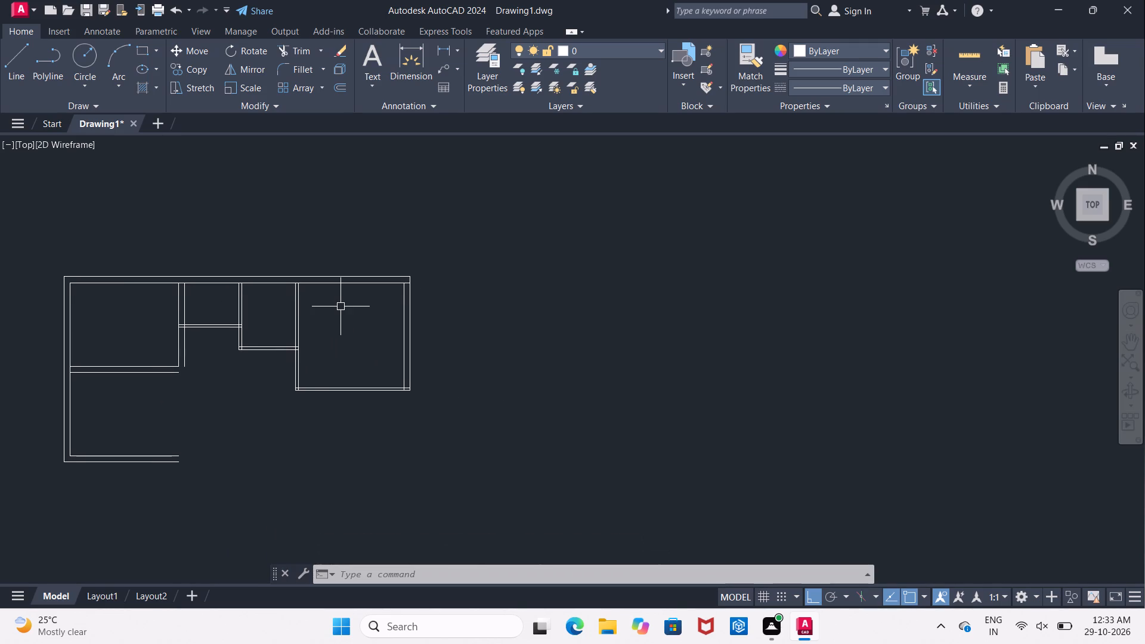
middle_click_drag(227, 420, 231, 423)
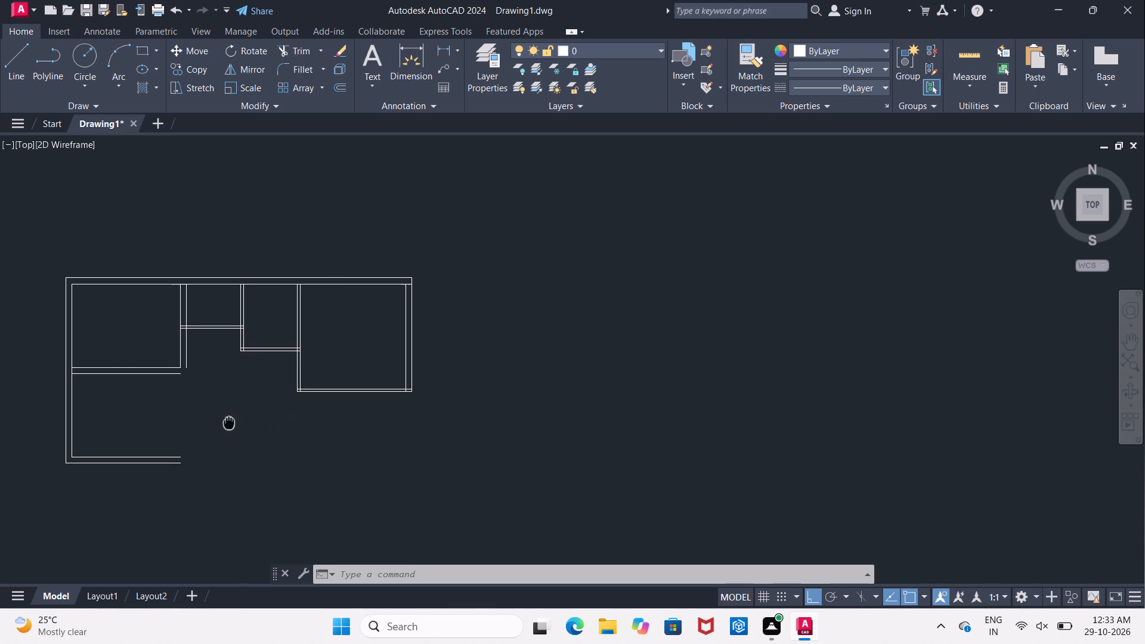
middle_click_drag(231, 423, 248, 413)
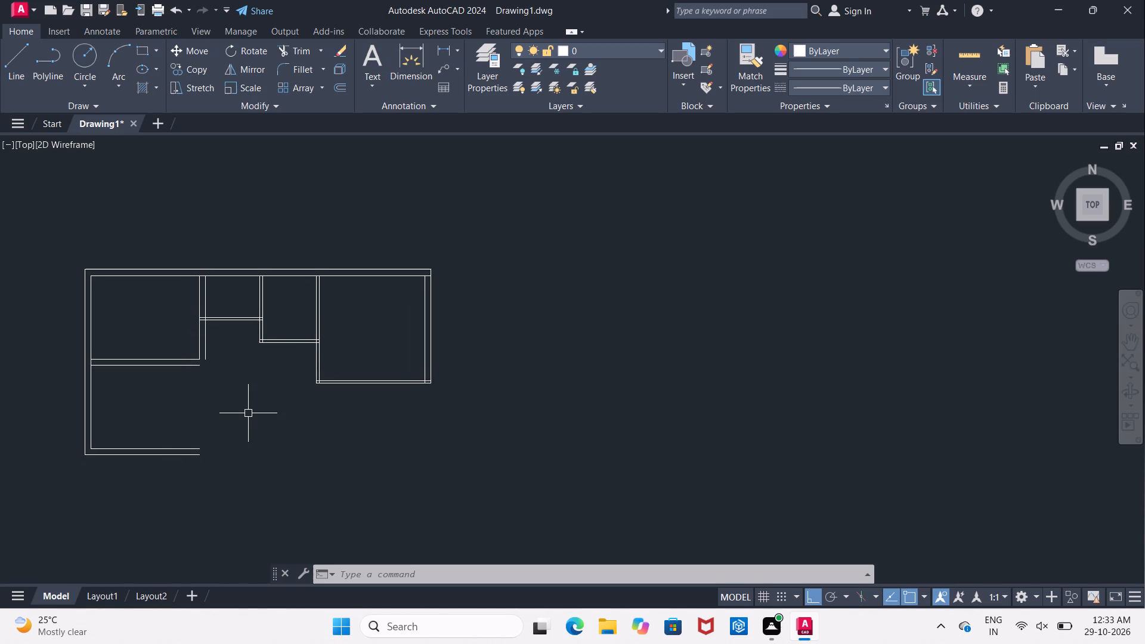
key("Escape")
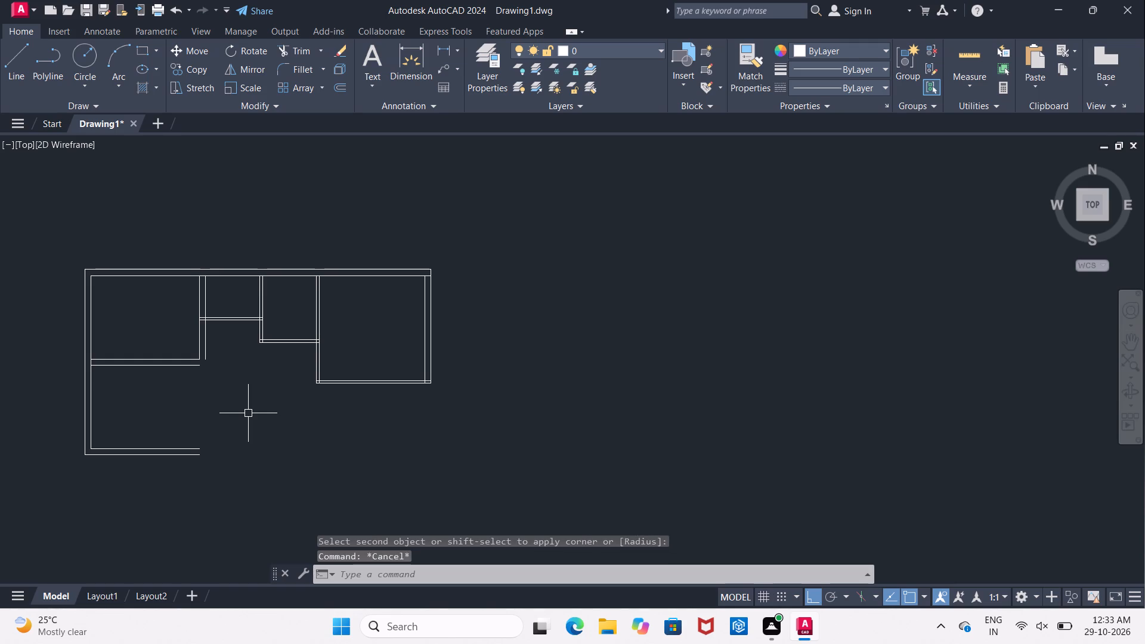
key("o")
key("Return")
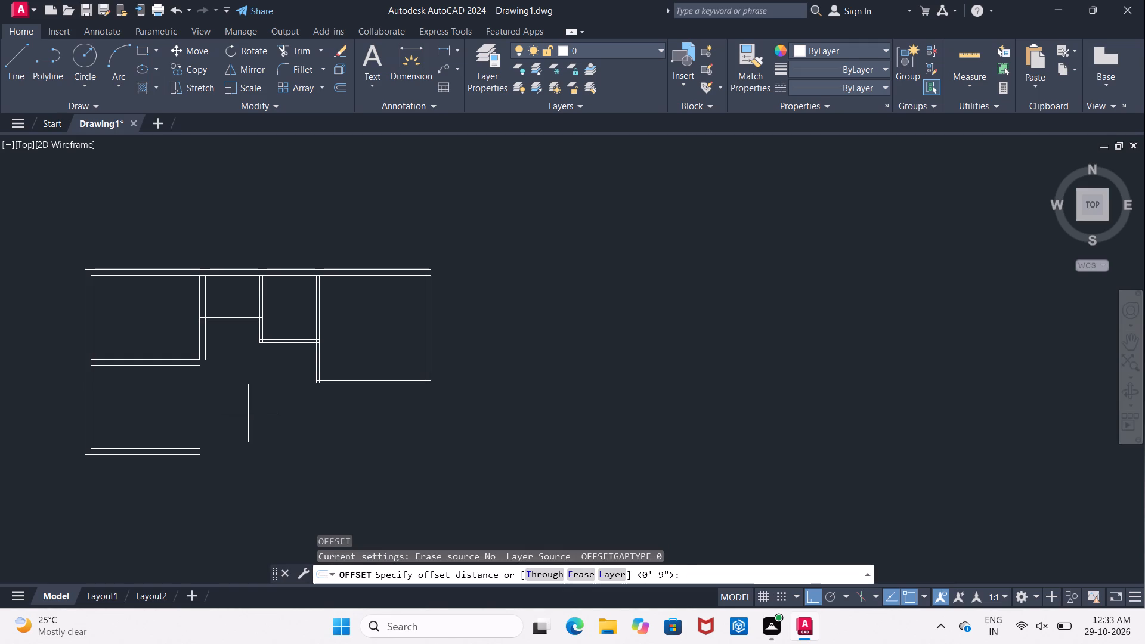
type("13'")
key("Return")
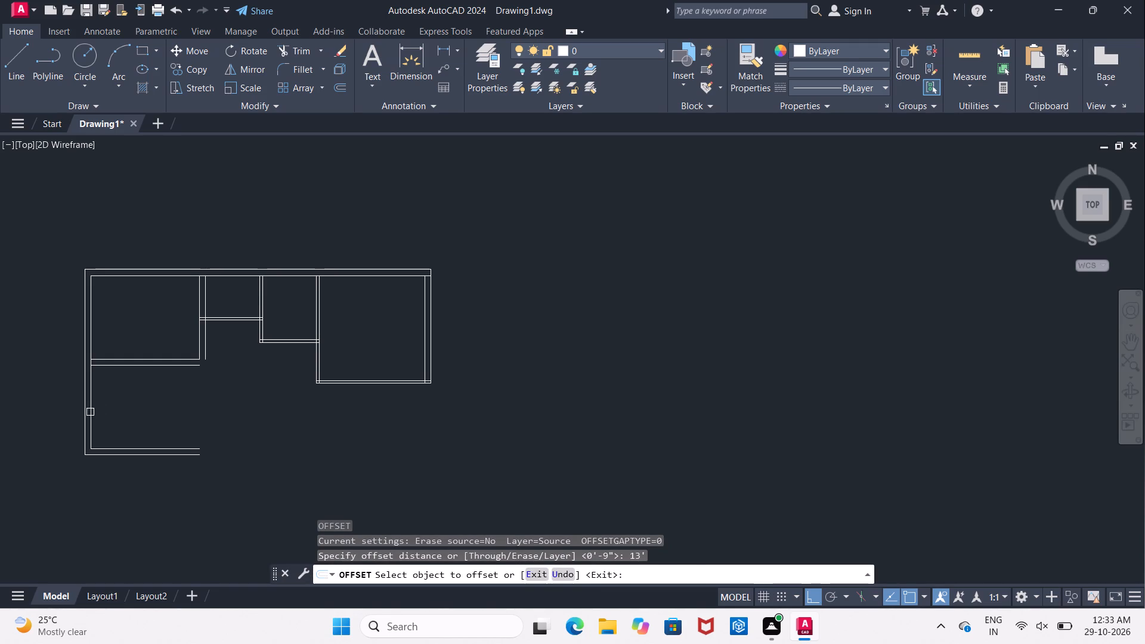
left_click(90, 412)
left_click(254, 411)
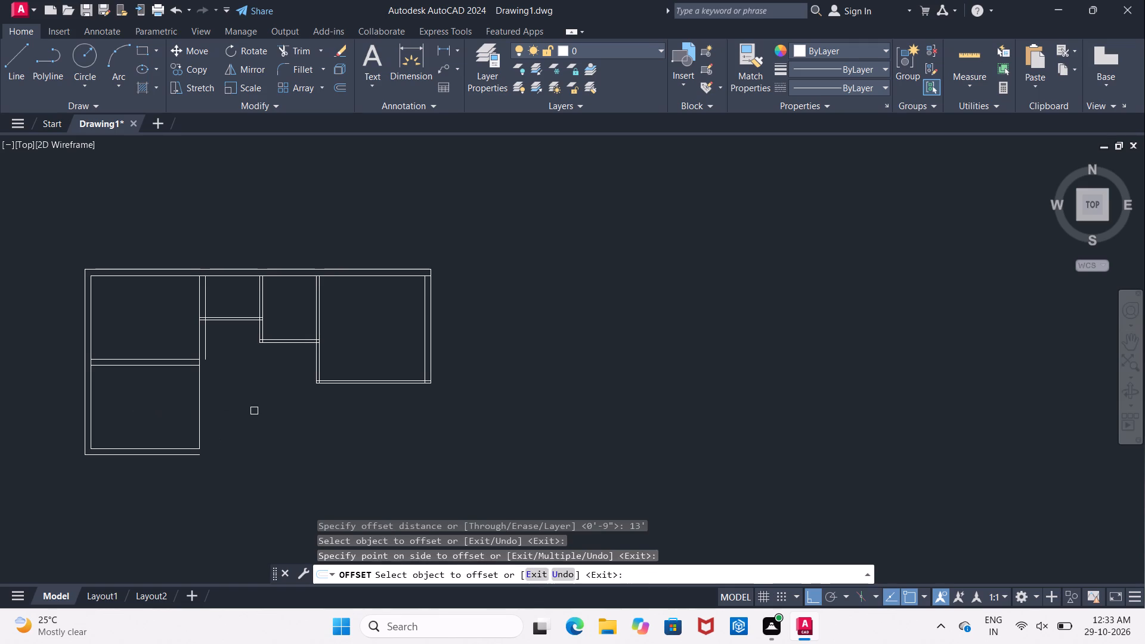
key("Return")
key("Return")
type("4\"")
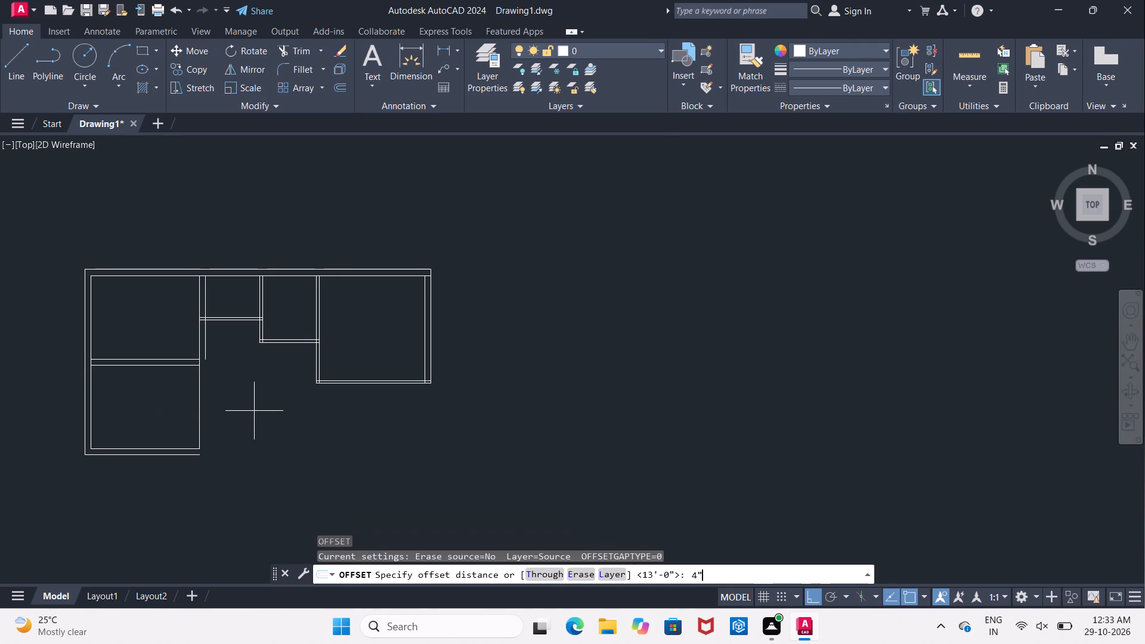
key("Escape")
Offset the lower room's right side line 4" outward to the right to form the partition wall.
key("o")
key("Return")
type("4\"")
key("Return")
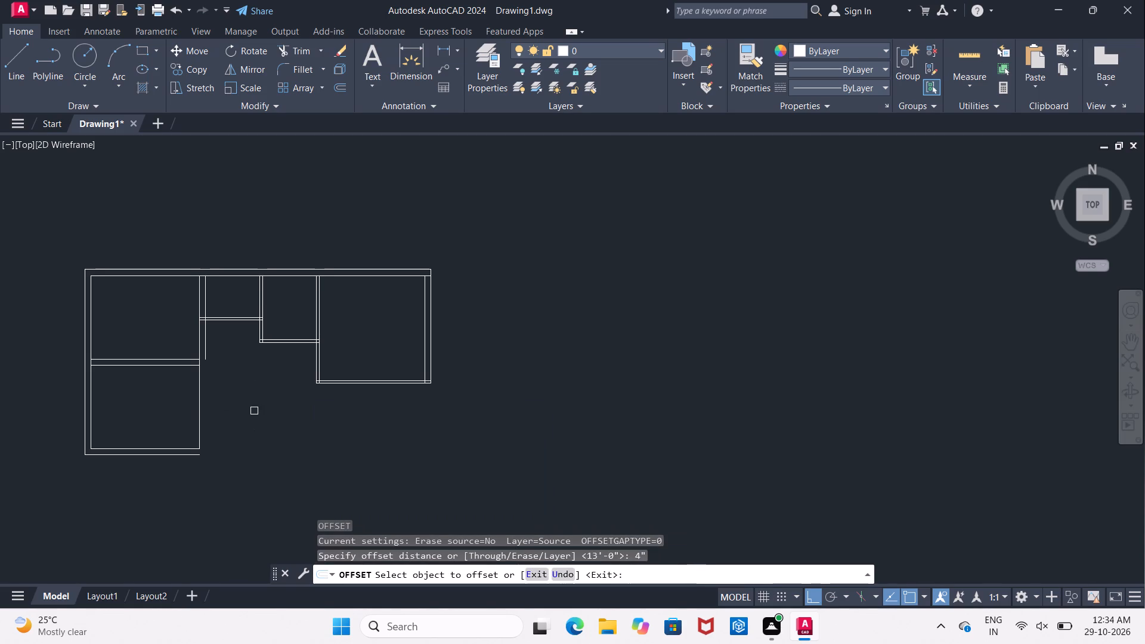
left_click(199, 419)
left_click(230, 436)
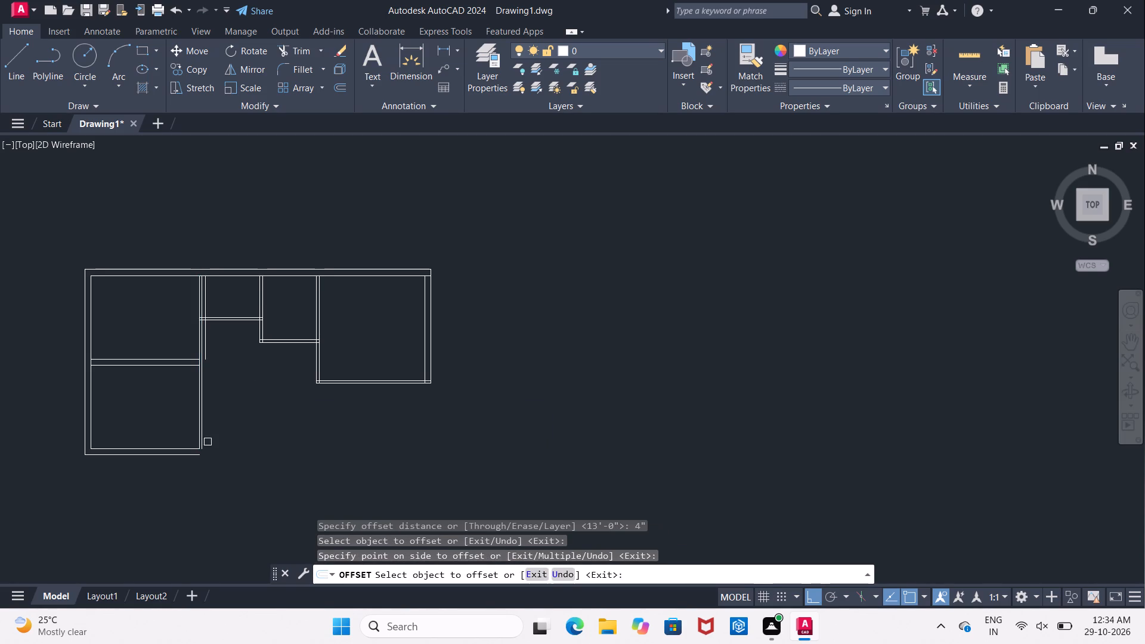
Erase the 4" partition offset line just outside the lower room's right side.
scroll(185, 443, "up", 2)
key("Escape")
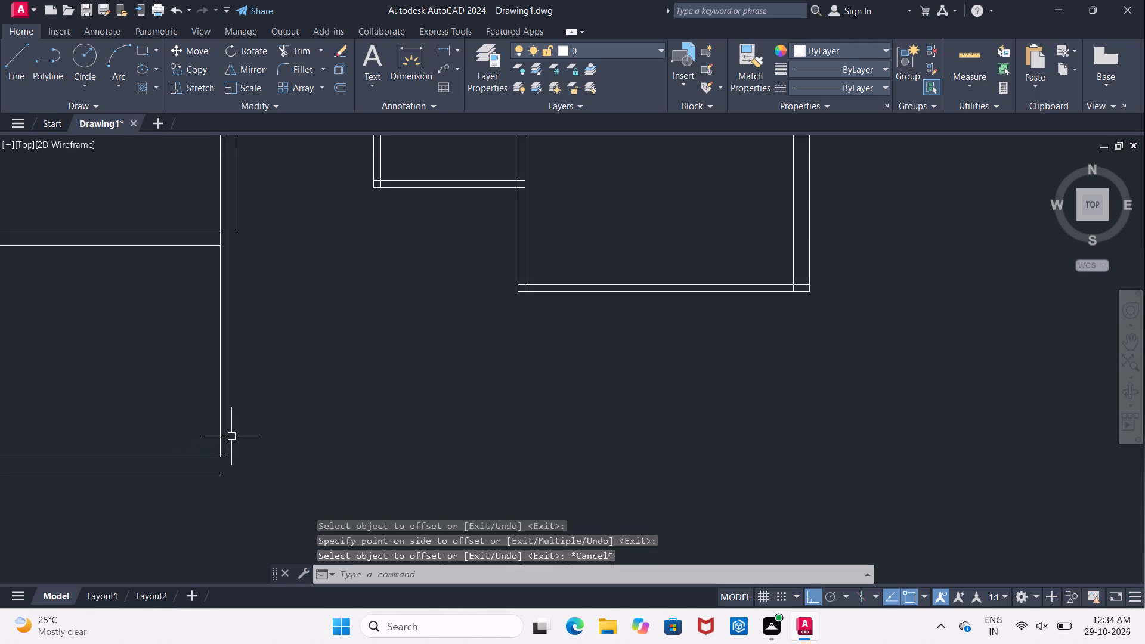
left_click(228, 438)
key("Delete")
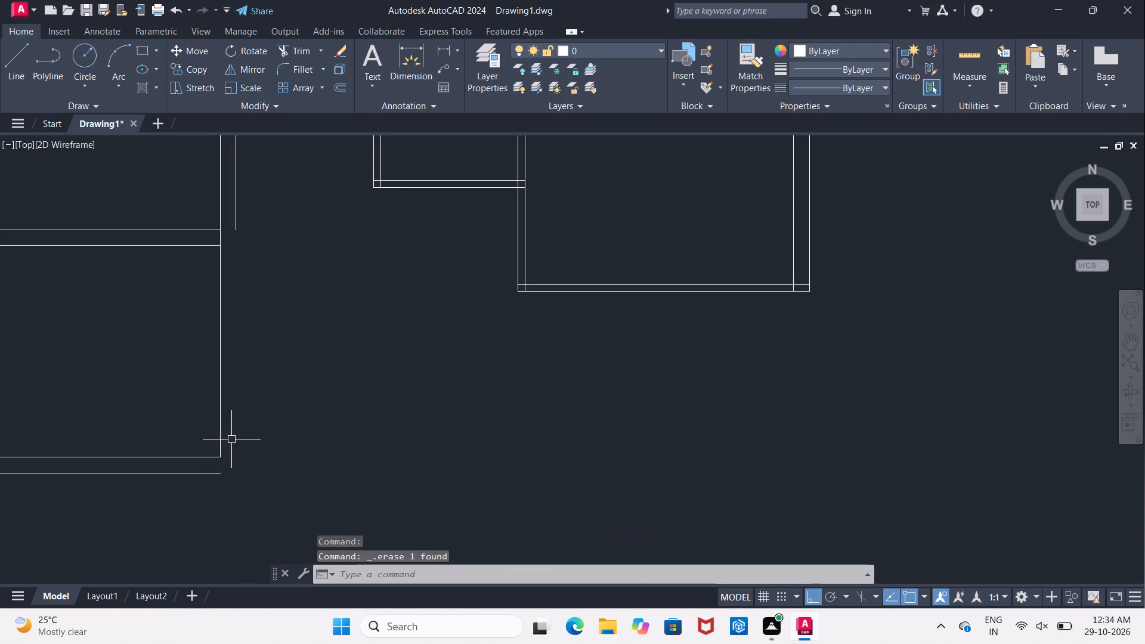
Measure the thickness of the wall right of the first room at the inner top wall line.
middle_click_drag(271, 205, 282, 477)
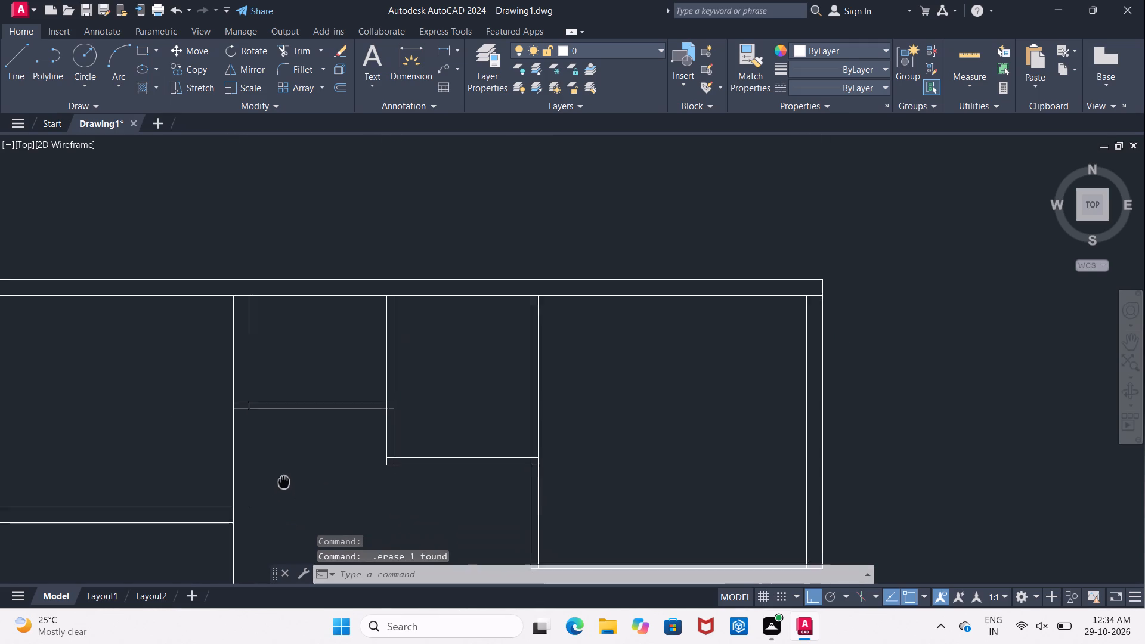
middle_click_drag(282, 477, 282, 474)
left_click(440, 48)
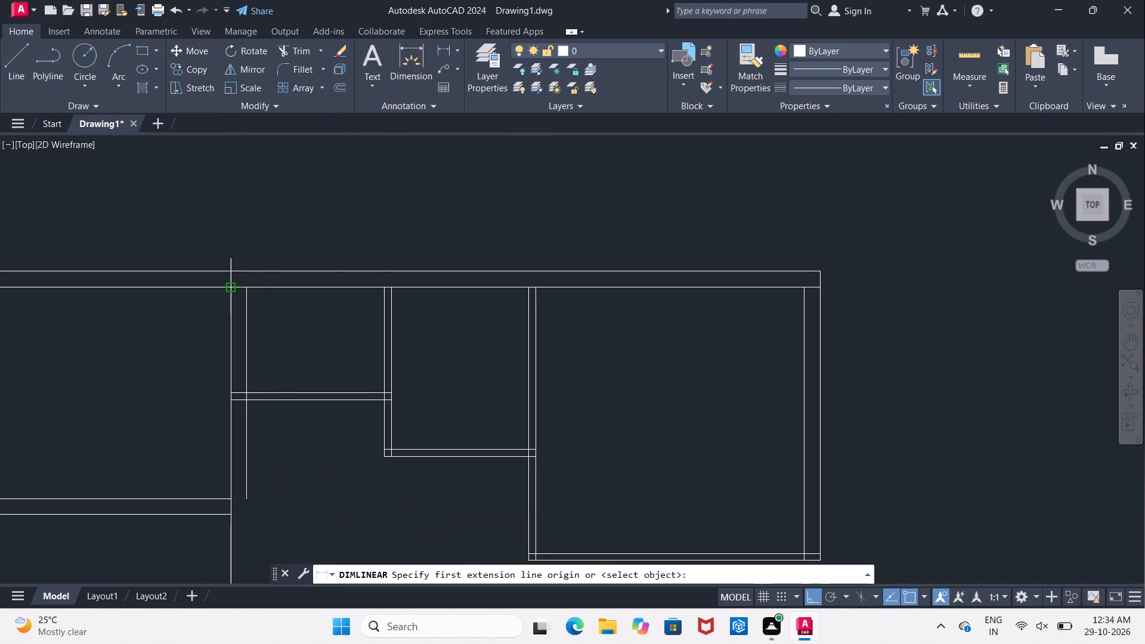
left_click(230, 288)
left_click(248, 287)
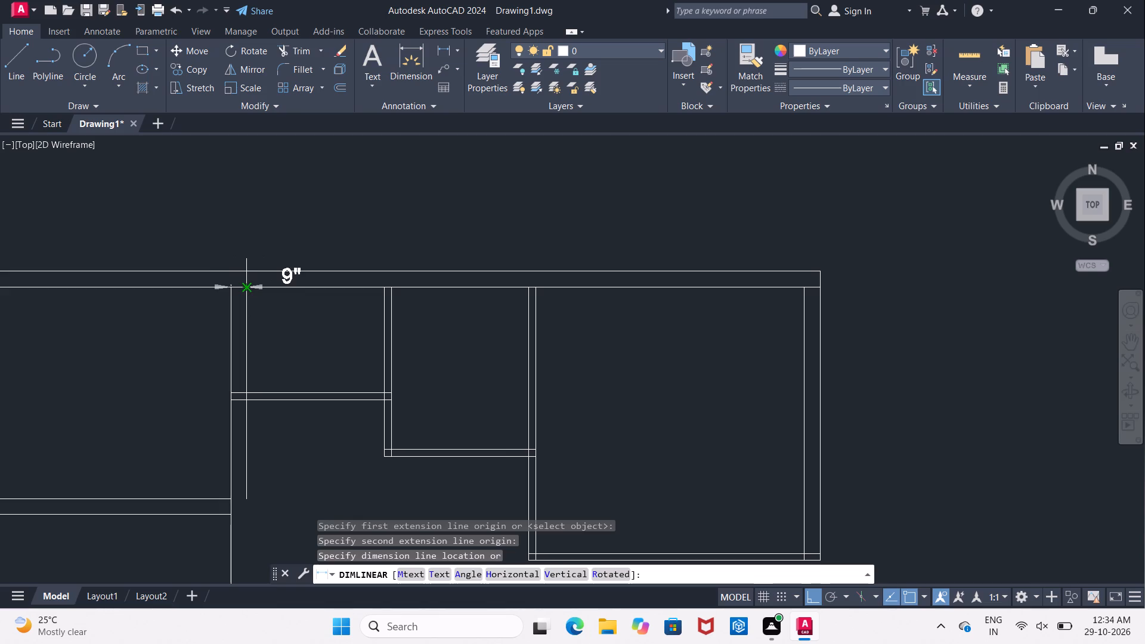
key("Escape")
Erase the outer line of the first room's right wall and the four vertical partition lines between the upper rooms.
left_click(249, 342)
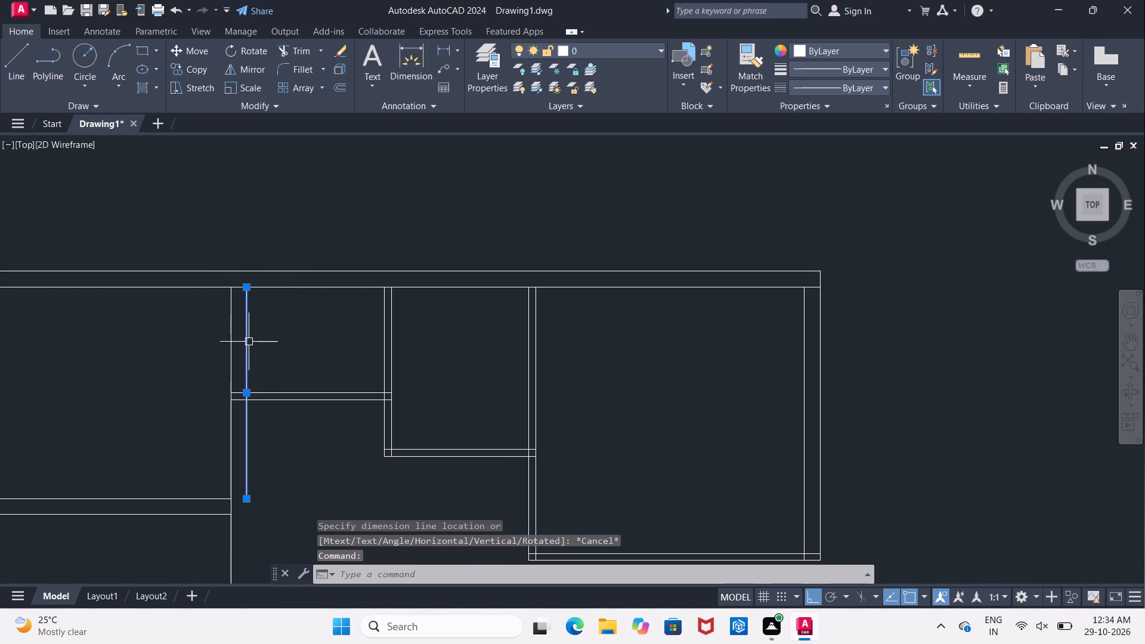
key("Delete")
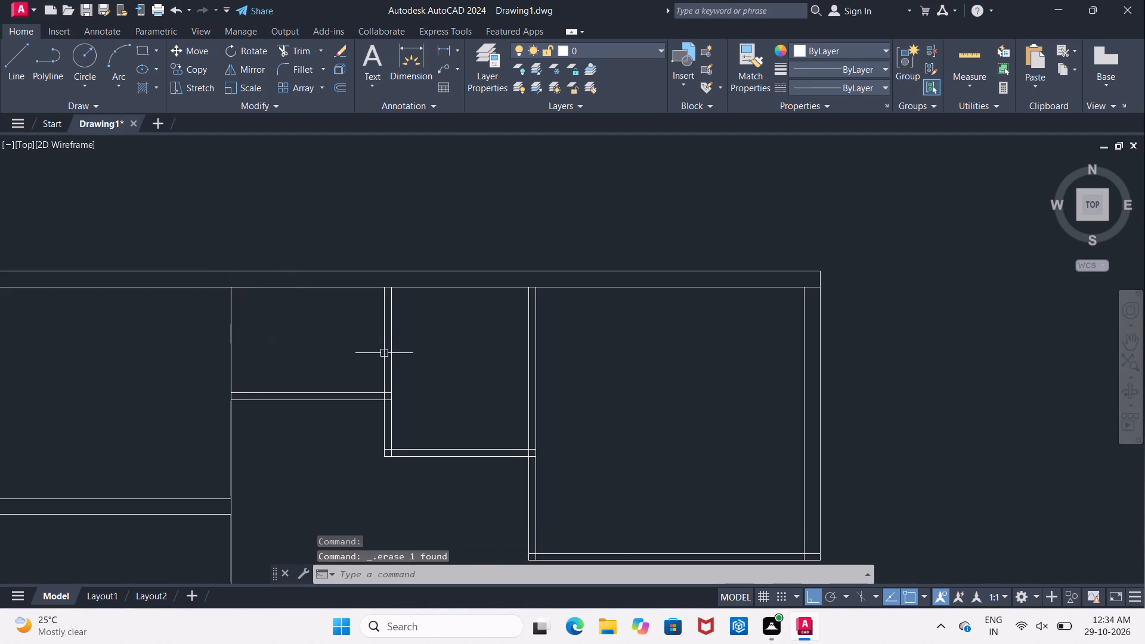
left_click(385, 353)
left_click(391, 368)
middle_click_drag(482, 392, 392, 376)
left_click(437, 388)
left_click(443, 394)
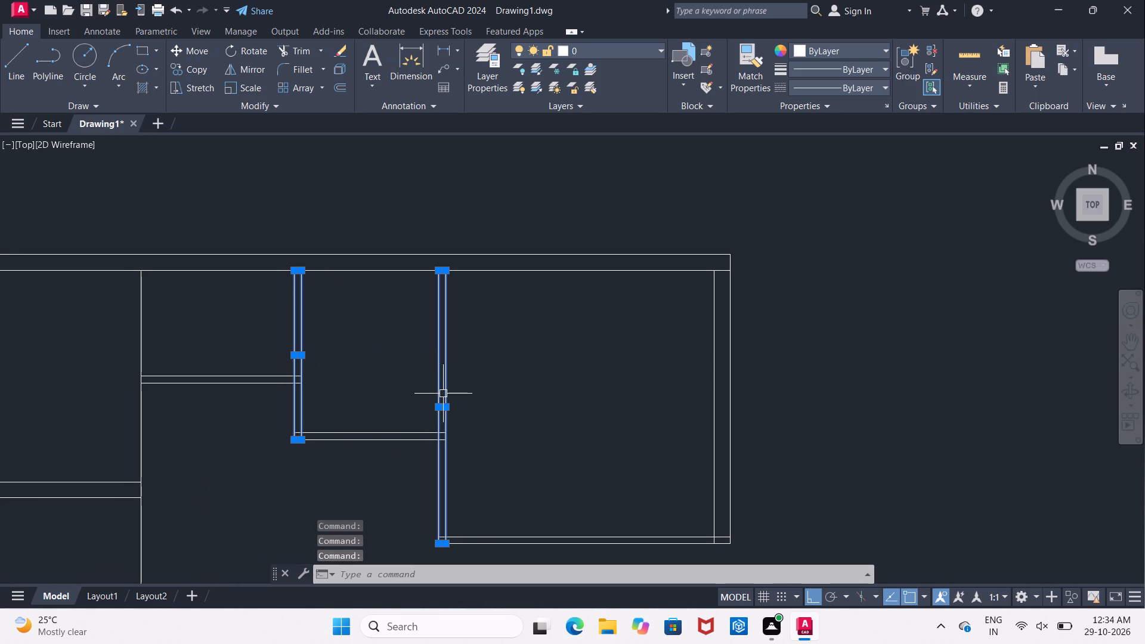
key("Delete")
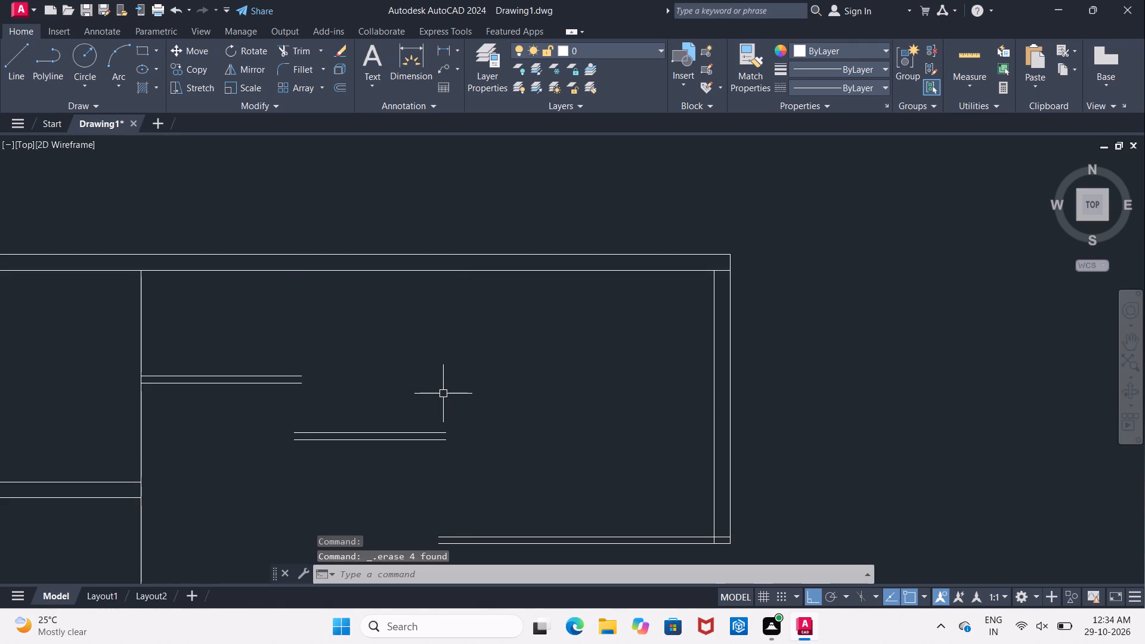
Offset the left rooms' full-height right side line 4" to the right to form the partition wall.
key("o")
key("Return")
key("4")
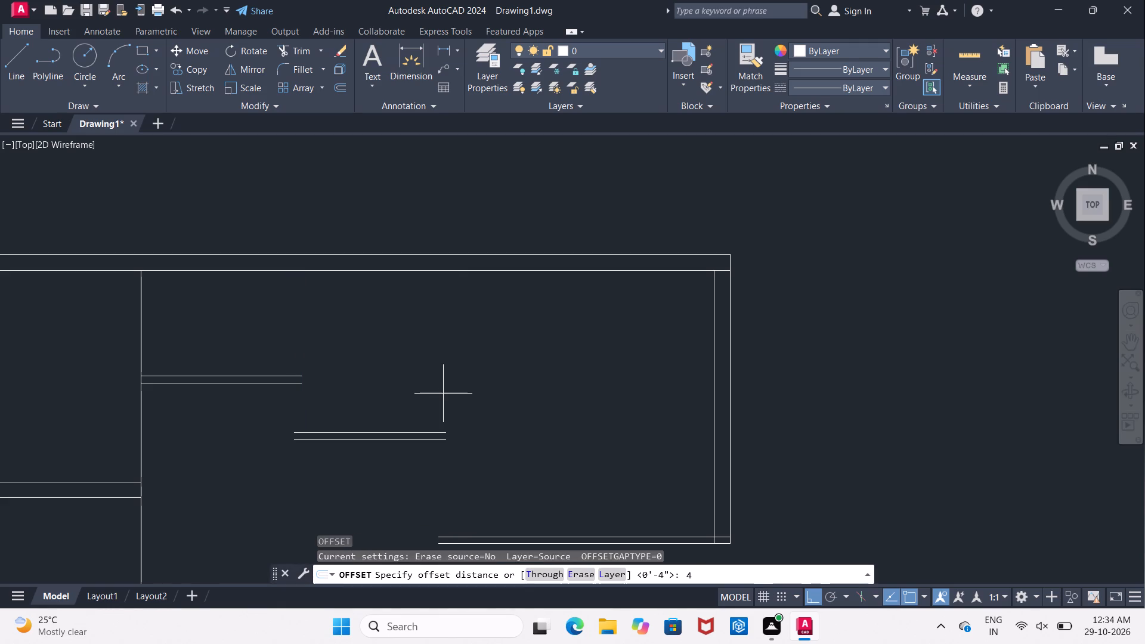
key("shift+quotedbl")
key("Return")
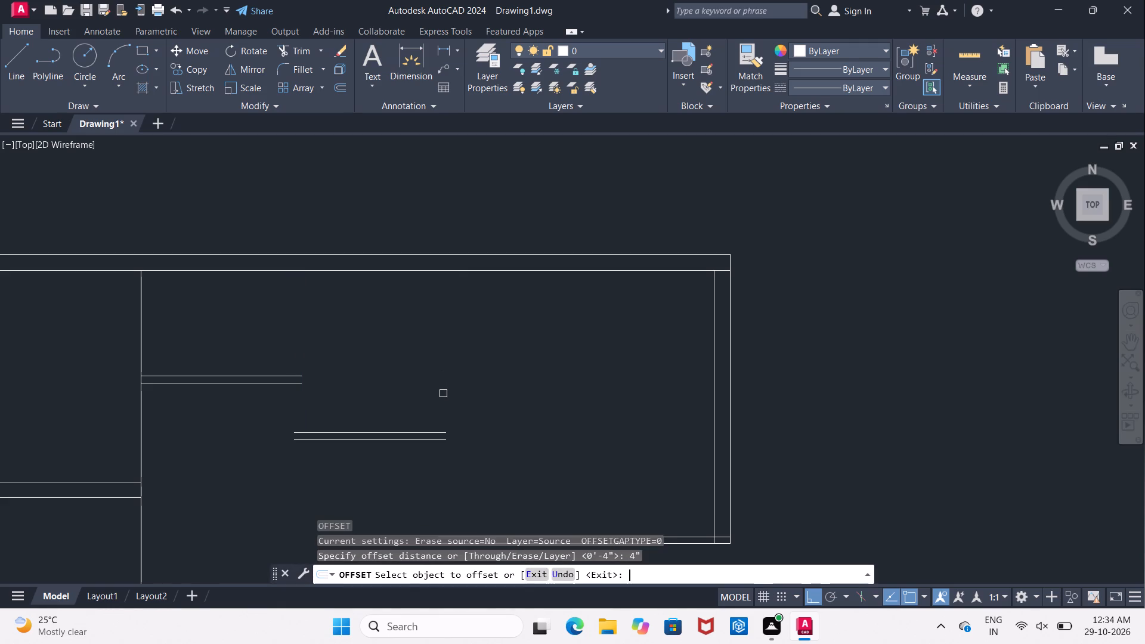
left_click(141, 332)
left_click(174, 340)
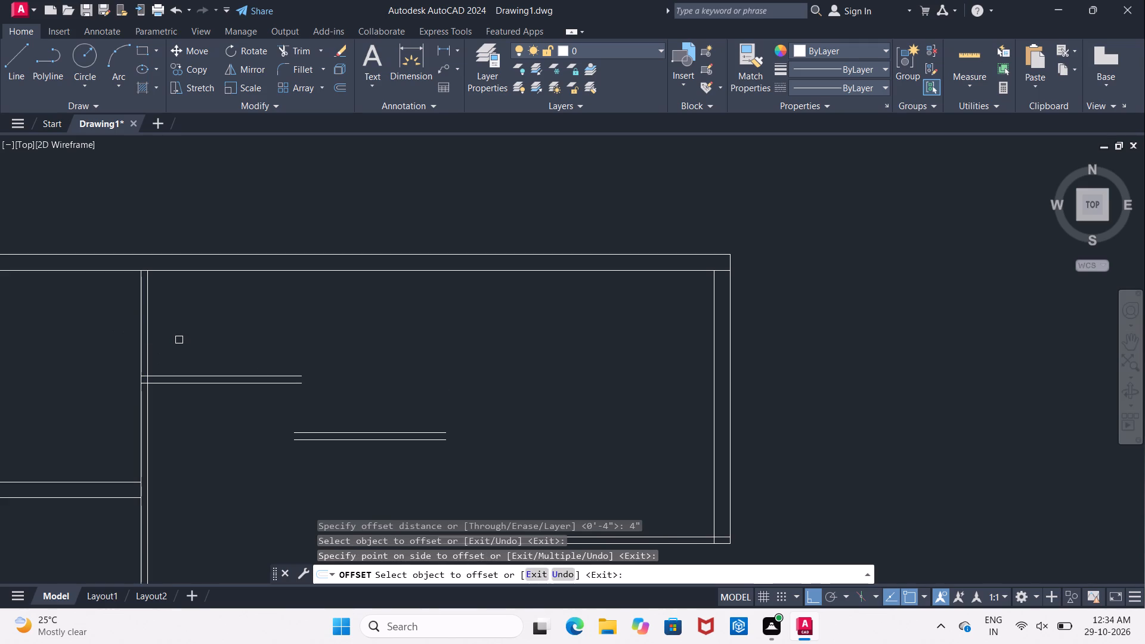
key("Return")
Offset the new partition's right line 6'6" to the right to set the second upper room's width.
key("Return")
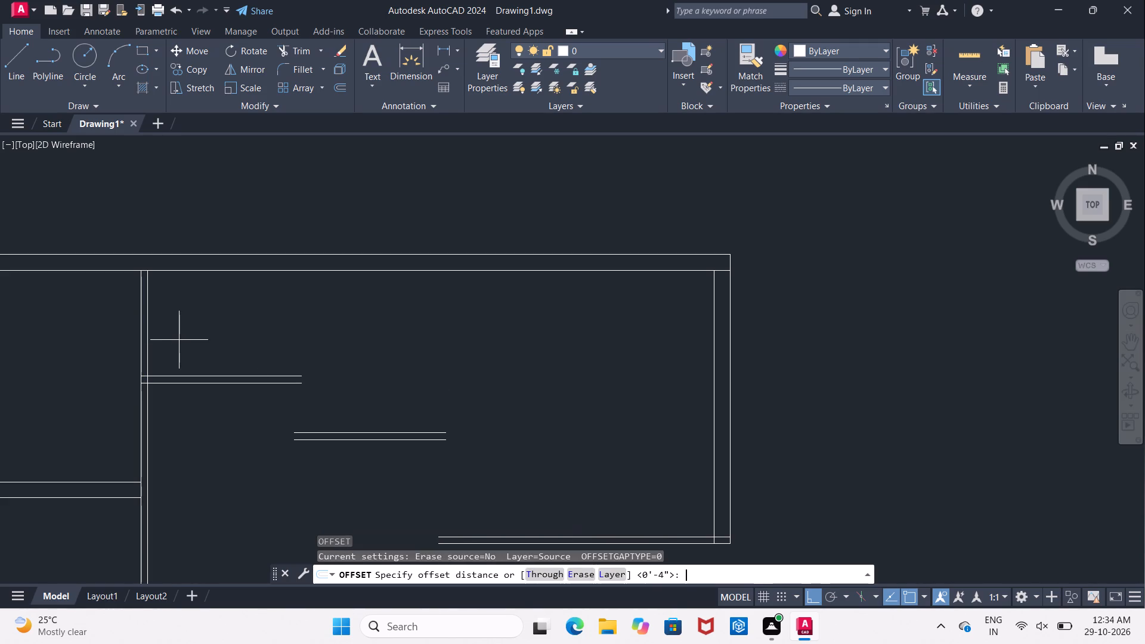
type("6'6")
key("shift+quotedbl")
key("Return")
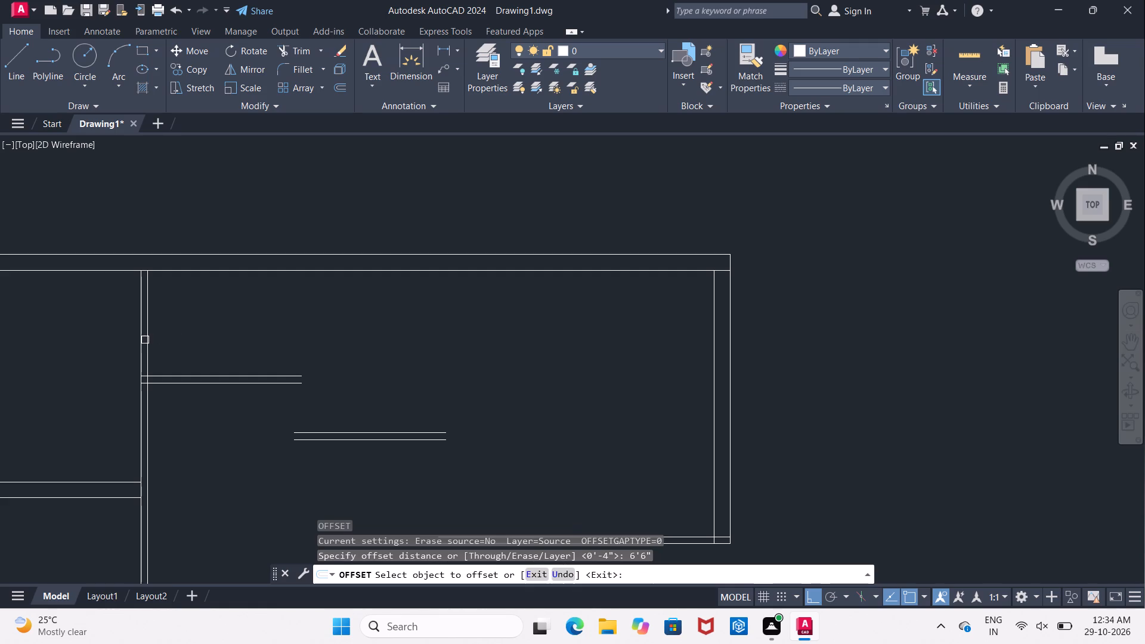
left_click(148, 342)
left_click(282, 338)
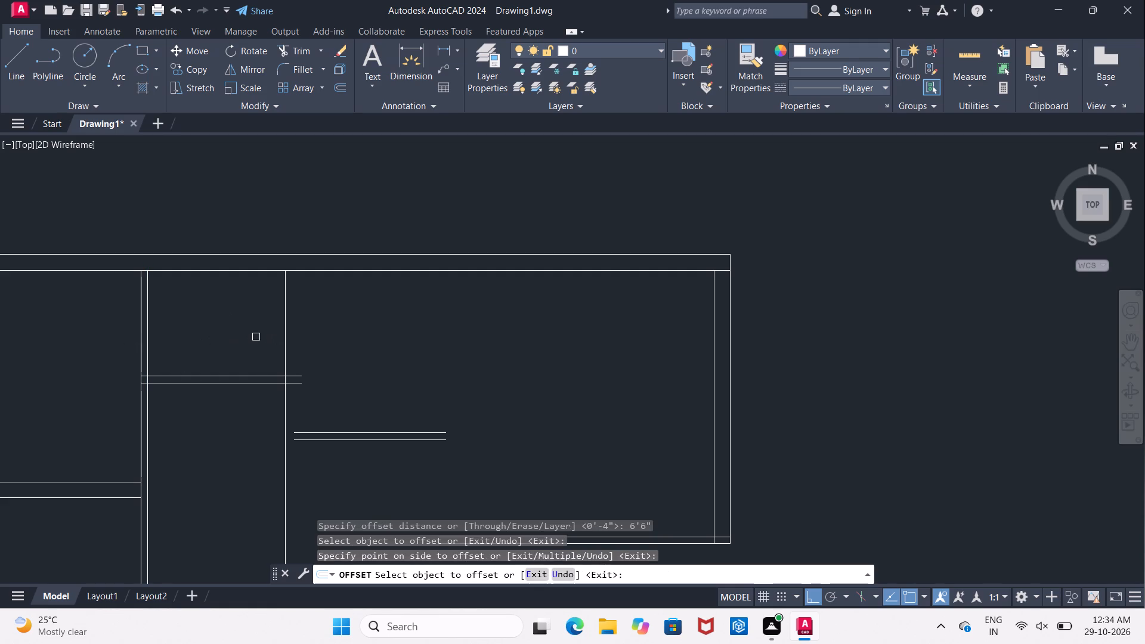
key("Return")
Offset the second upper room's right side line 4" to the right to form its partition wall.
key("Return")
type("4\"")
key("Return")
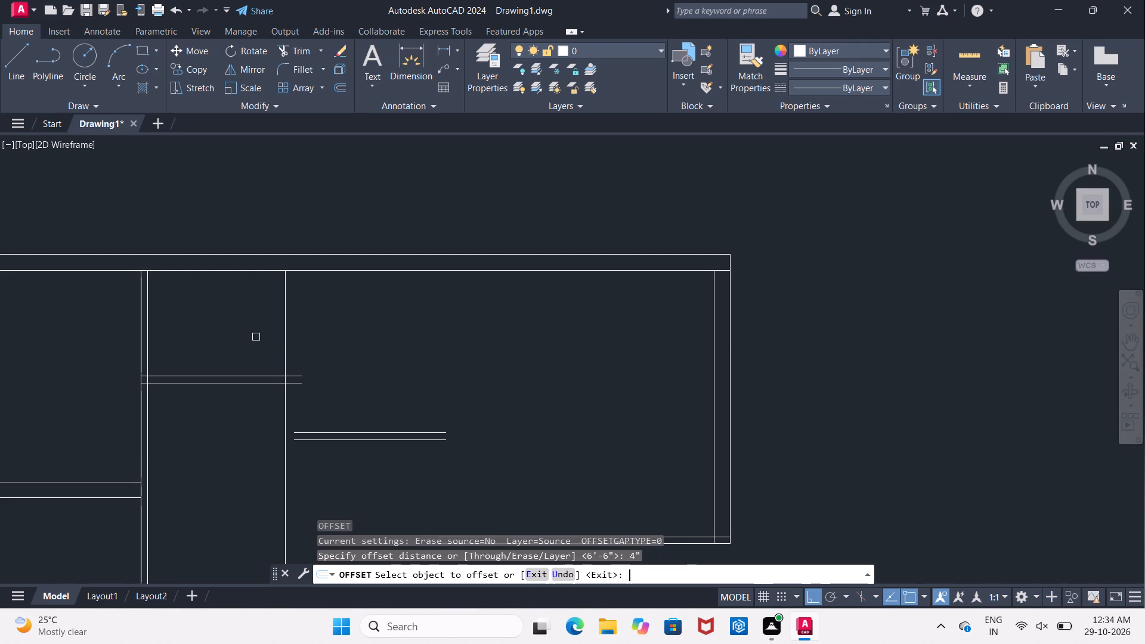
left_click(286, 355)
left_click(321, 353)
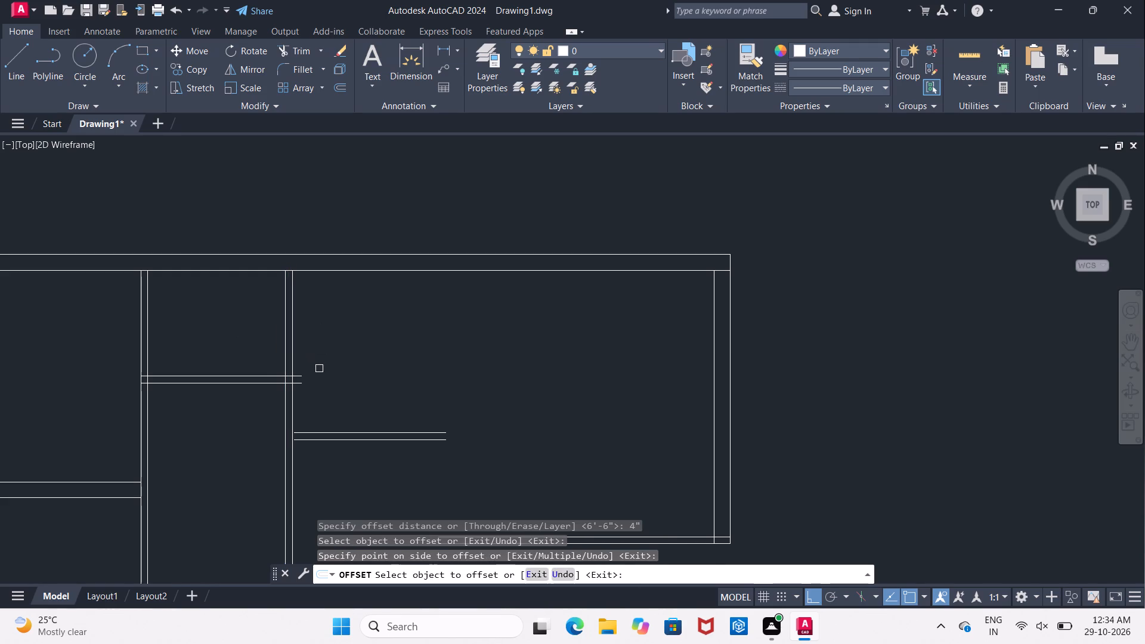
key("Escape")
Trim the two ends of the second upper room's bottom wall that overrun its right partition.
type("TR")
key("space")
key("space")
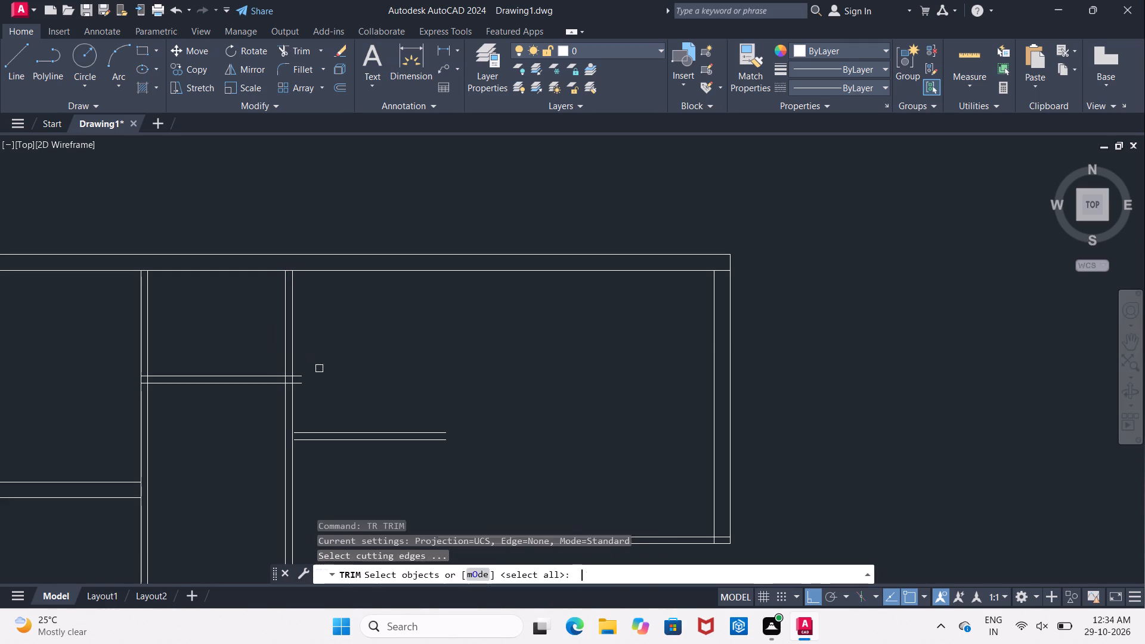
left_click(302, 377)
left_click(301, 383)
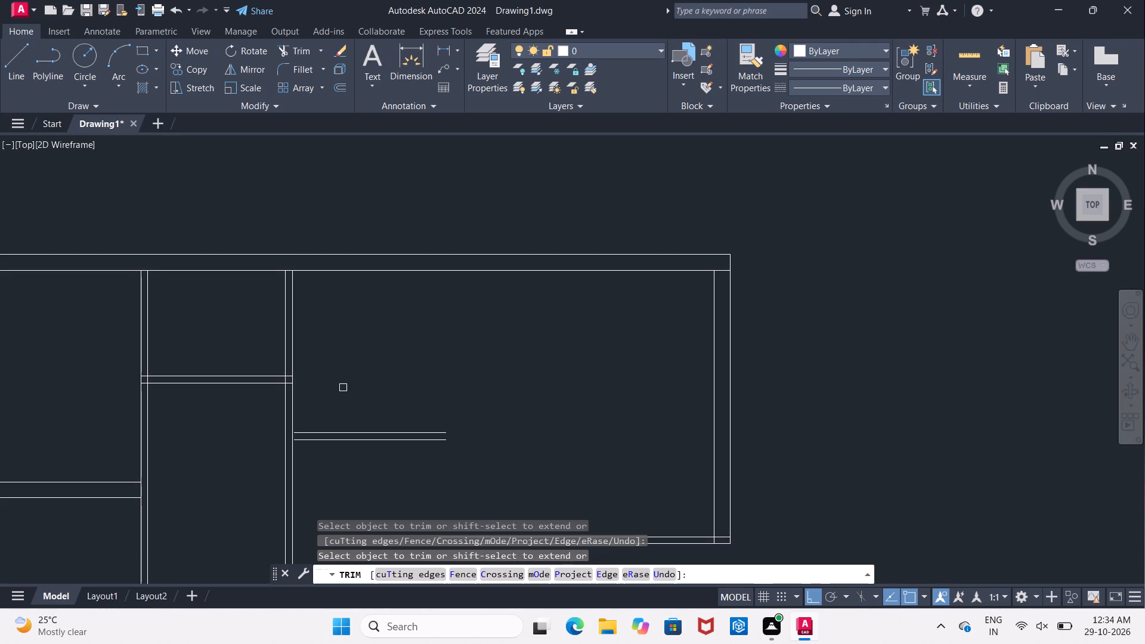
middle_click_drag(343, 388, 324, 374)
key("Escape")
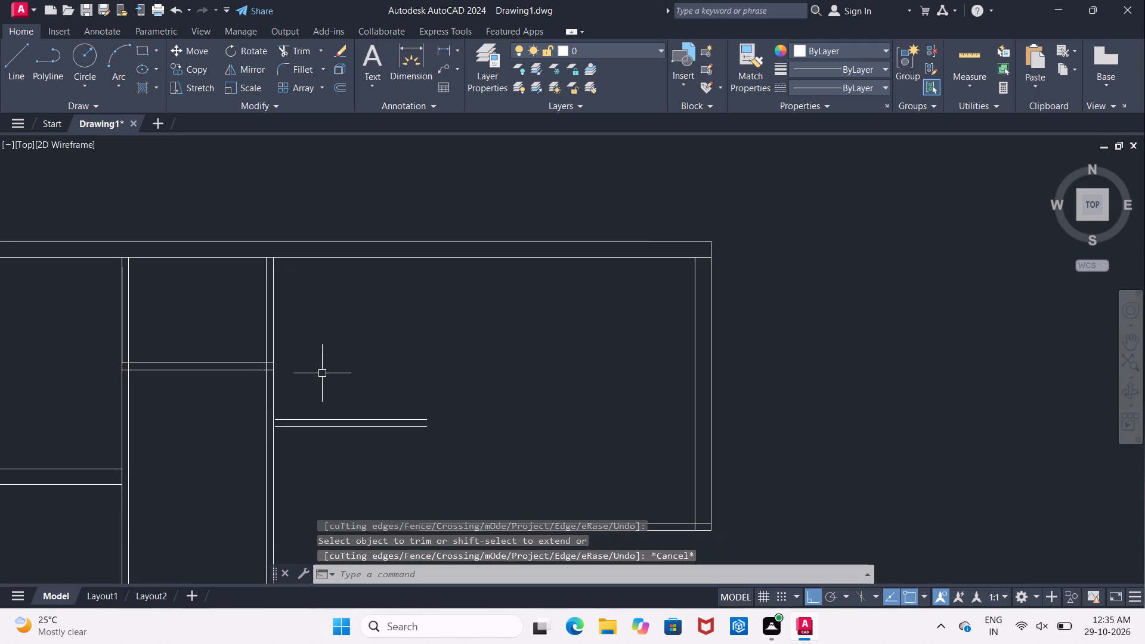
Offset the second partition's right line 6'6" to the right to set the third upper room's width.
key("o")
key("Return")
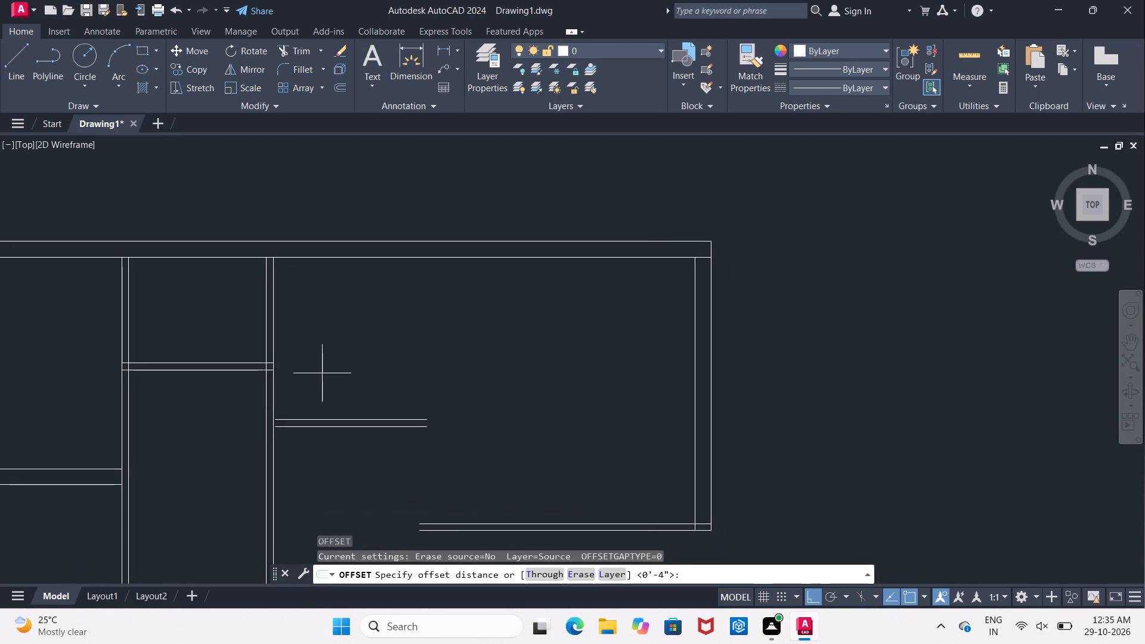
type("6'6\"")
key("Return")
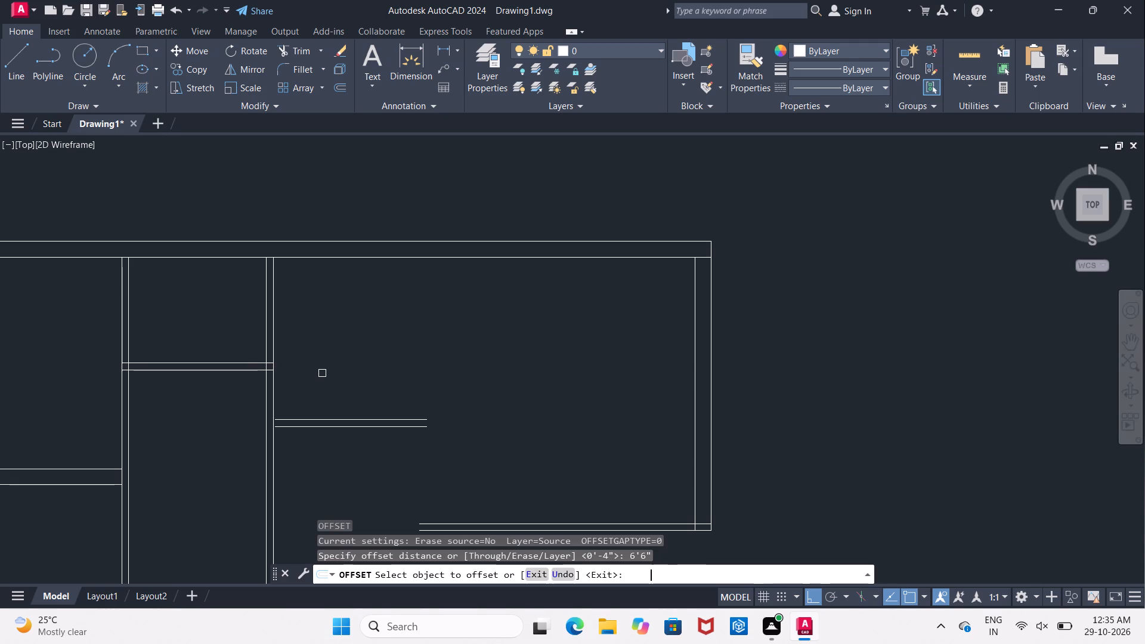
left_click(273, 347)
left_click(392, 338)
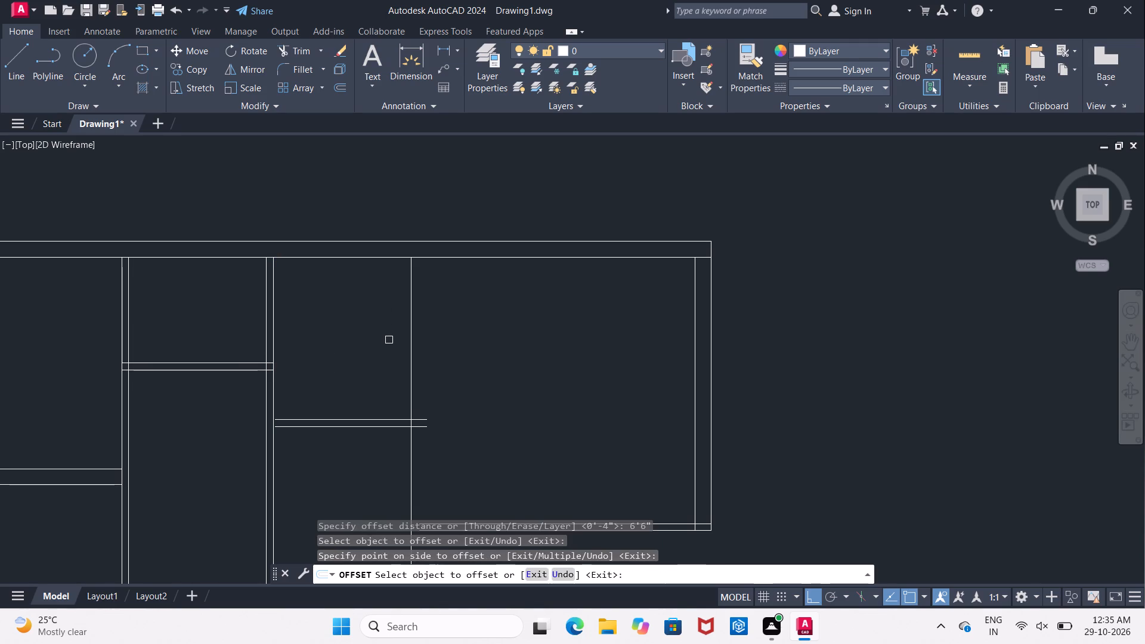
key("Return")
Offset the third upper room's right side line 4" to the right to form its partition wall.
key("Return")
key("4")
key("shift+quotedbl")
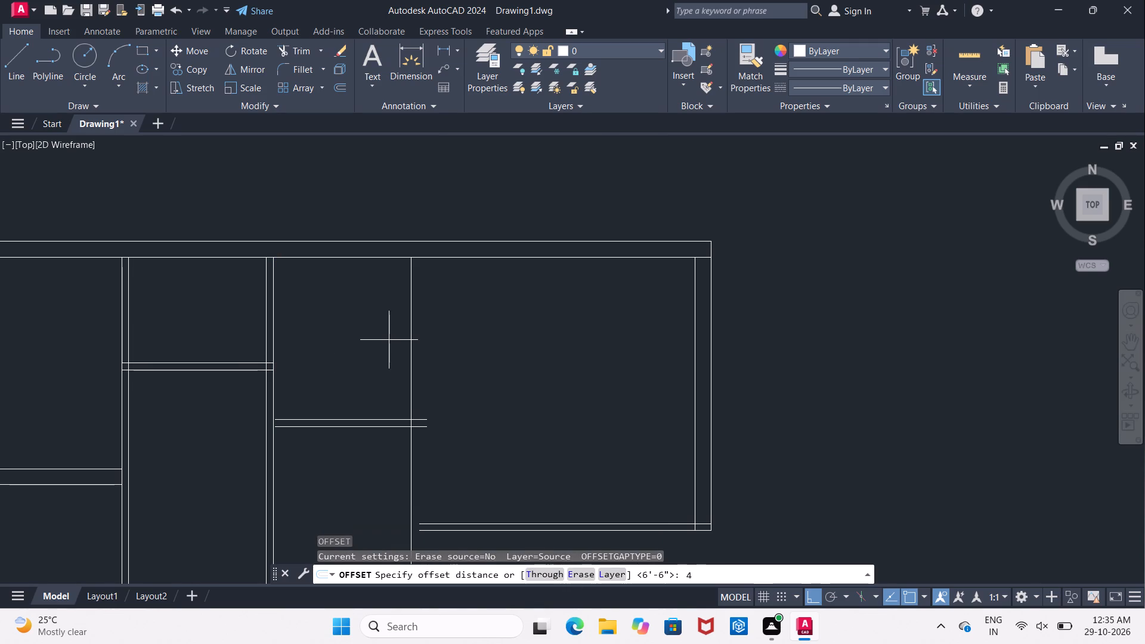
key("Return")
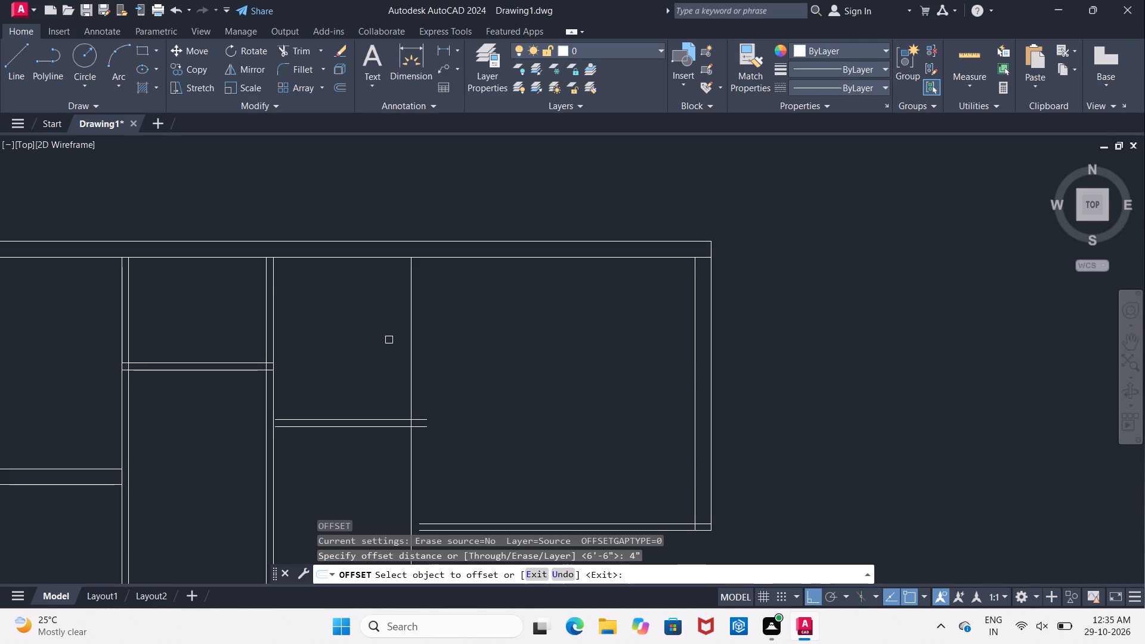
left_click(411, 341)
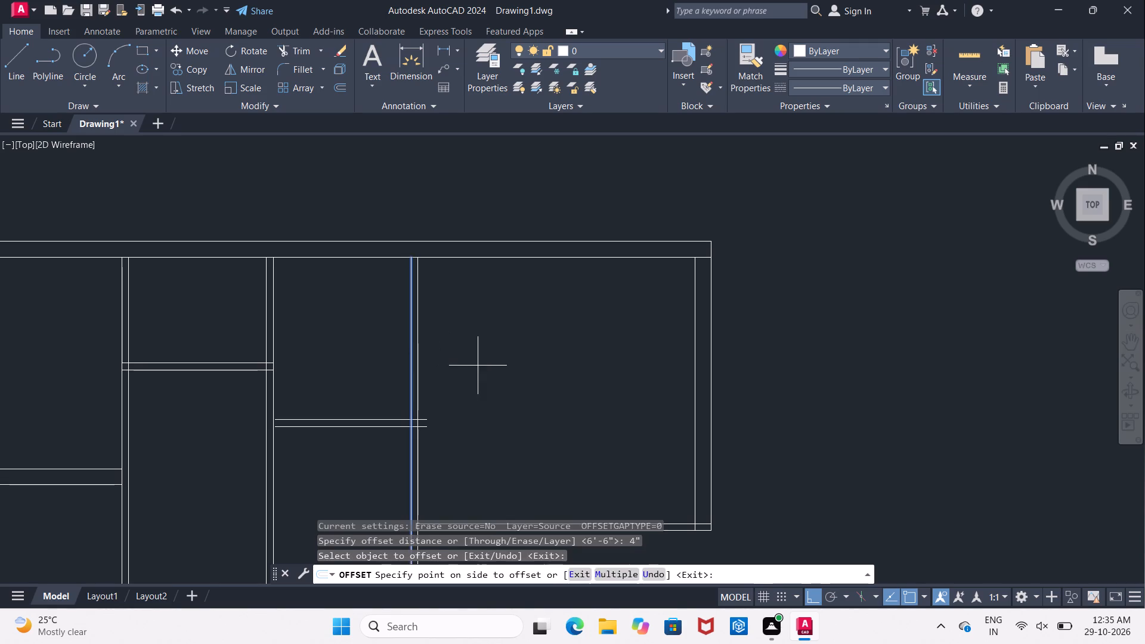
left_click(484, 367)
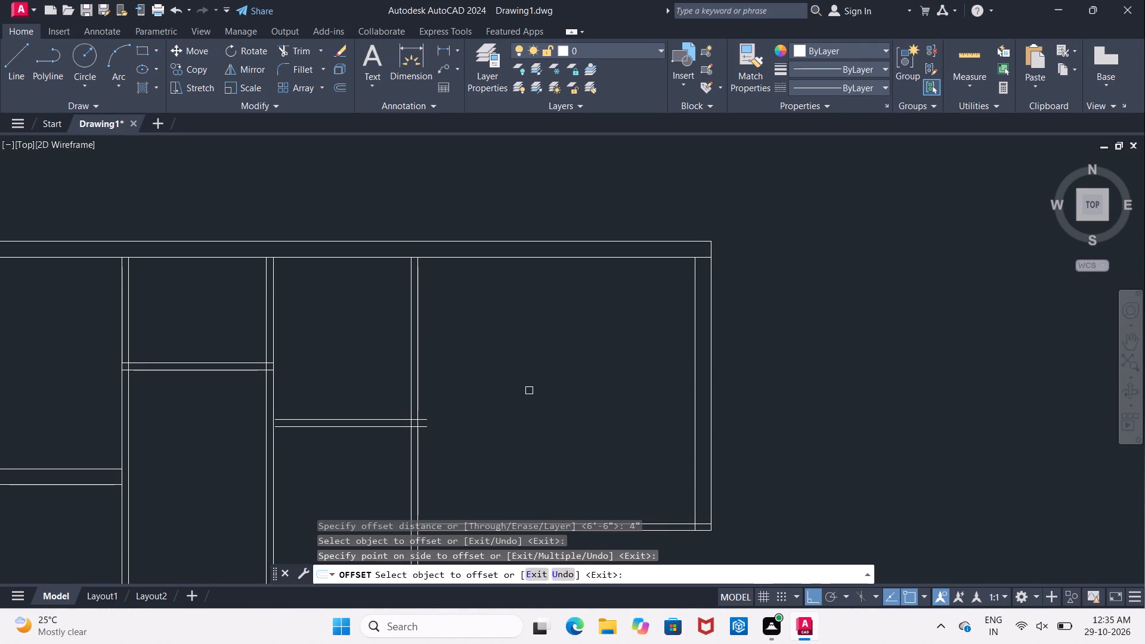
middle_click_drag(531, 392, 503, 380)
key("Escape")
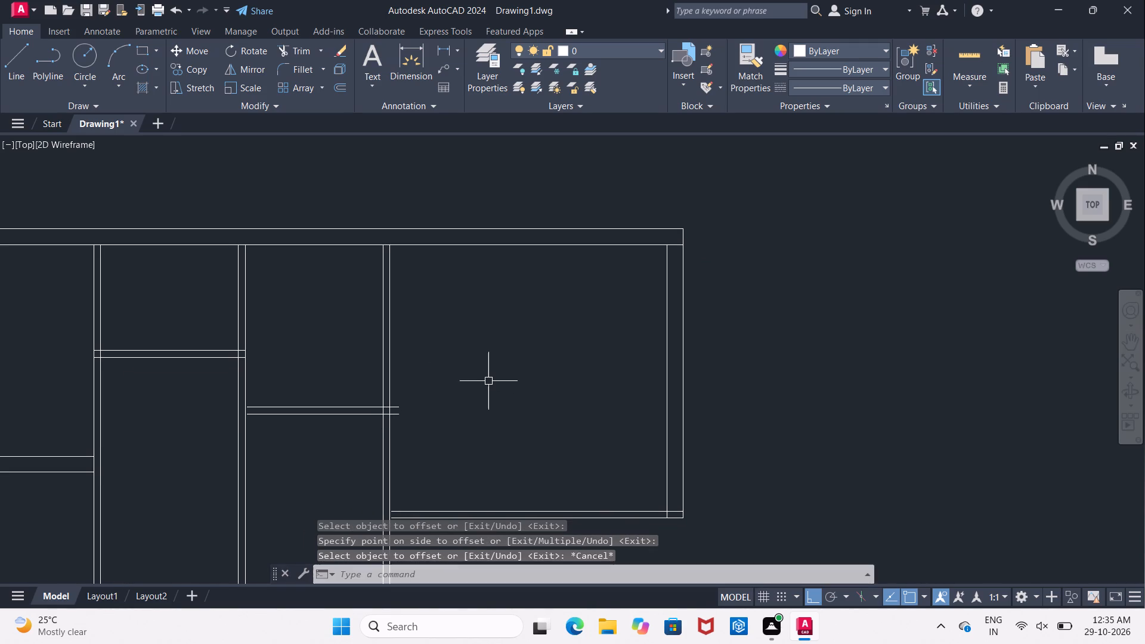
Trim the two ends of the third upper room's bottom wall that overrun its right partition.
type("TR")
key("space")
key("space")
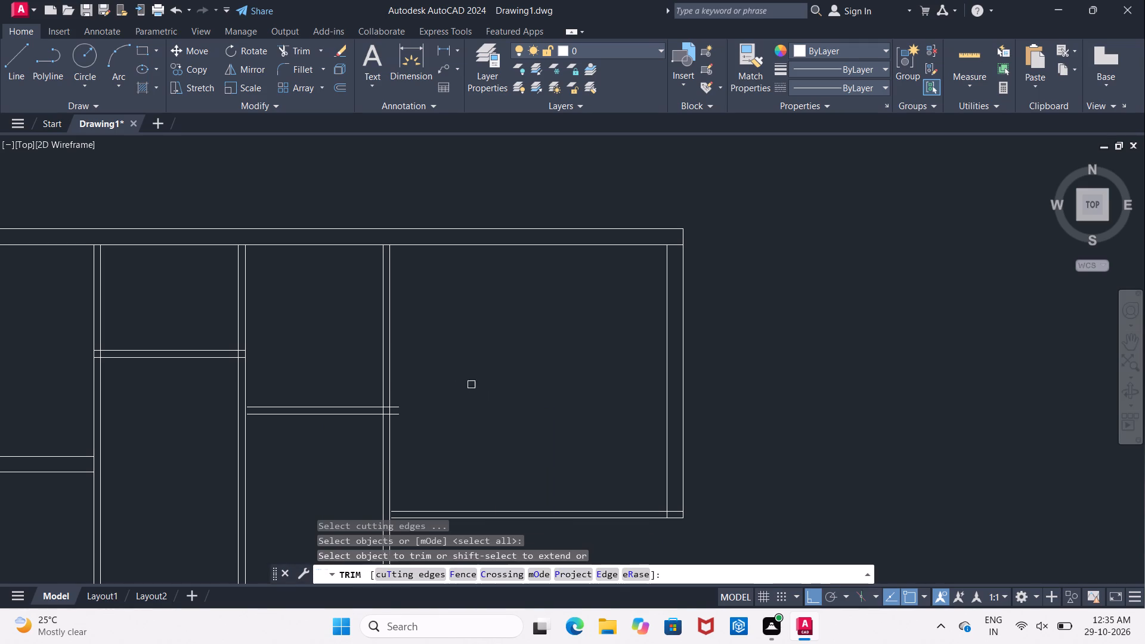
left_click(398, 408)
left_click(399, 414)
middle_click_drag(425, 399, 417, 350)
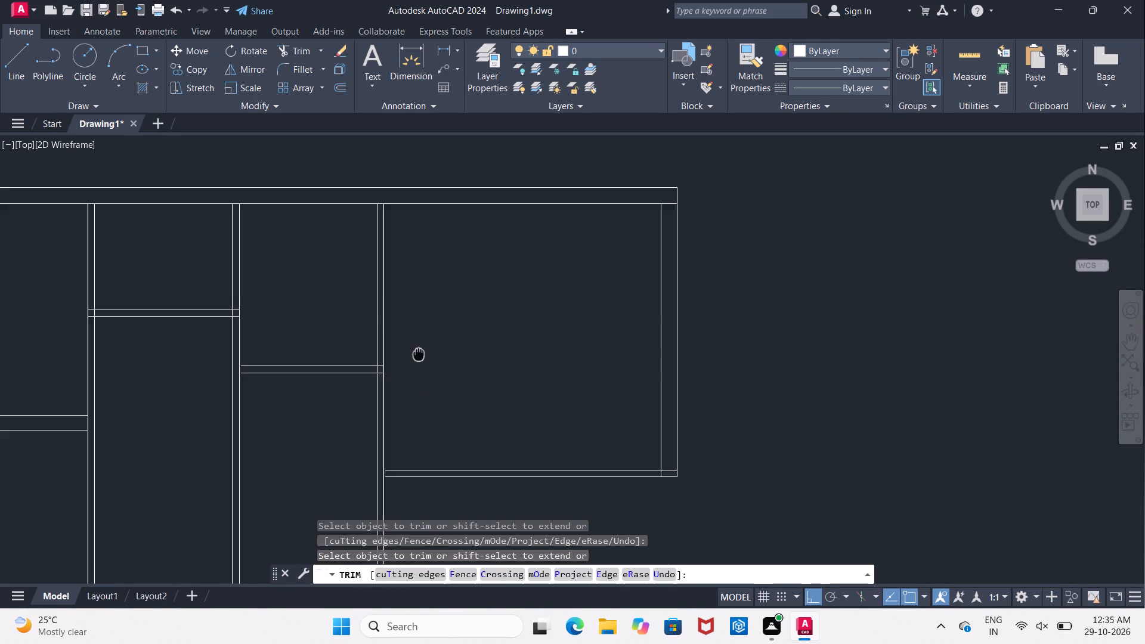
middle_click_drag(417, 350, 417, 345)
middle_click(412, 385)
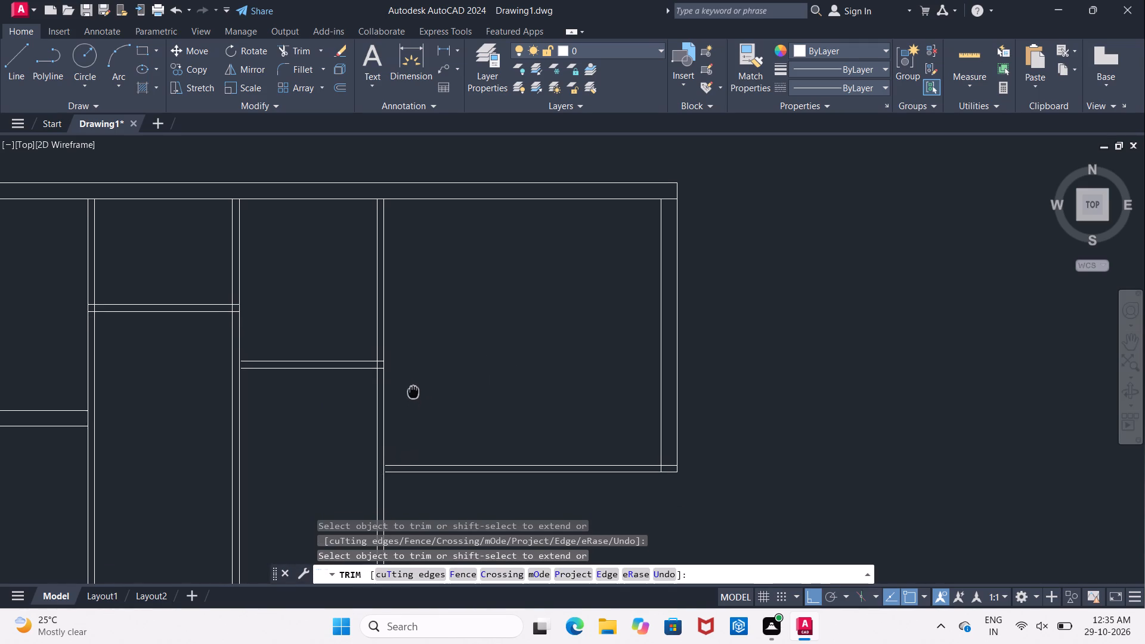
key("Escape")
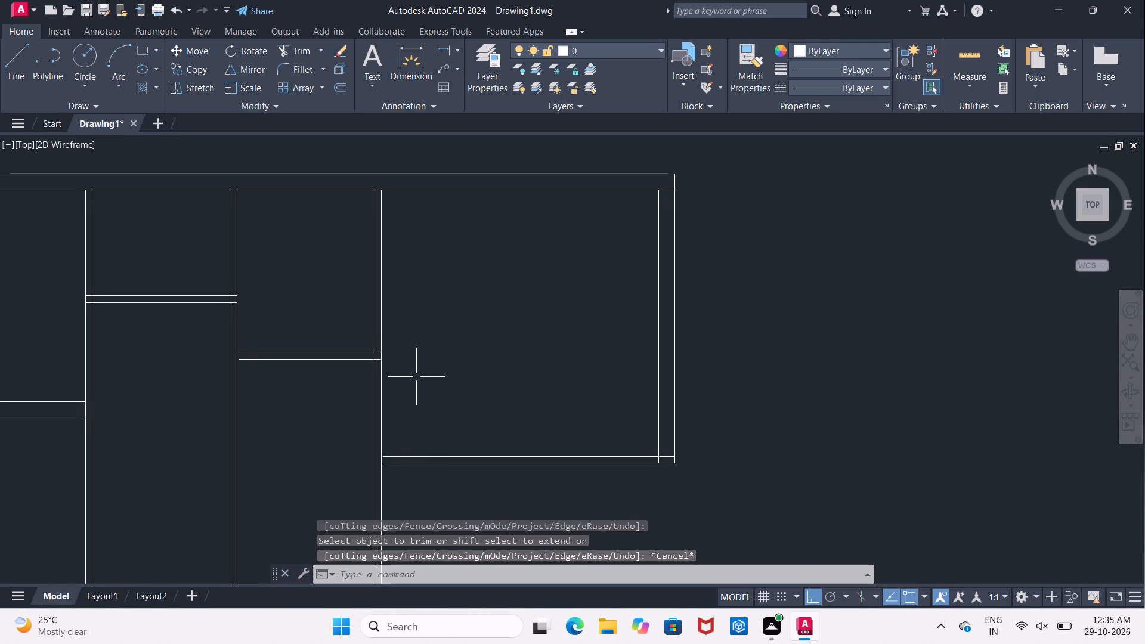
Offset the third partition's right line 12'8" to the right to set the fourth upper room's width.
key("o")
key("Return")
type("12'")
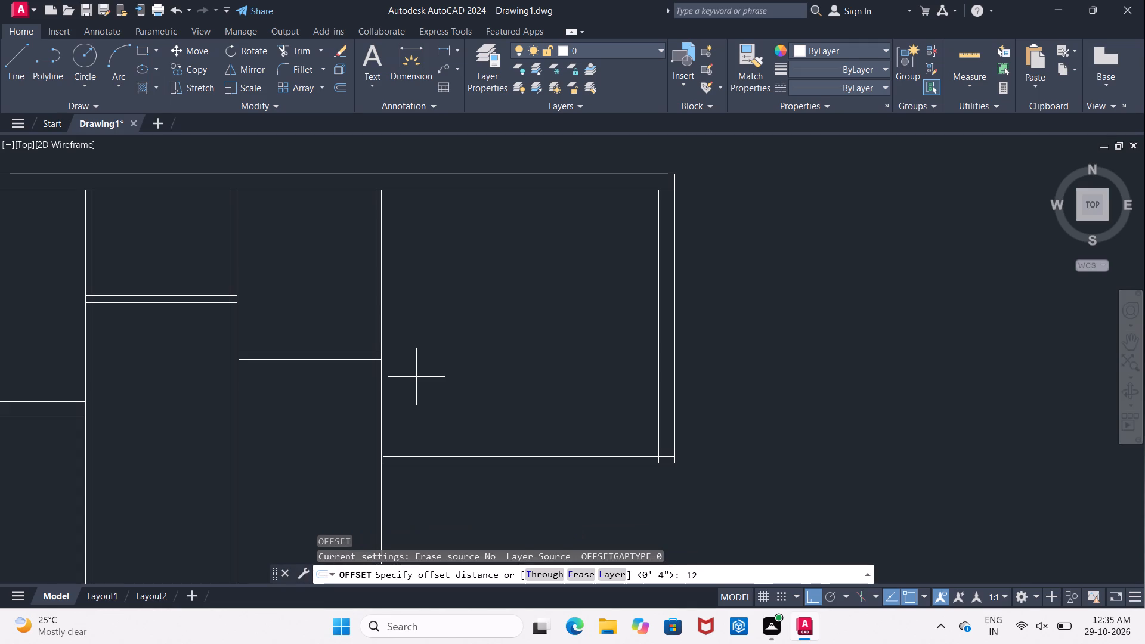
key("8")
key("shift+quotedbl")
key("Return")
left_click(382, 326)
left_click(480, 318)
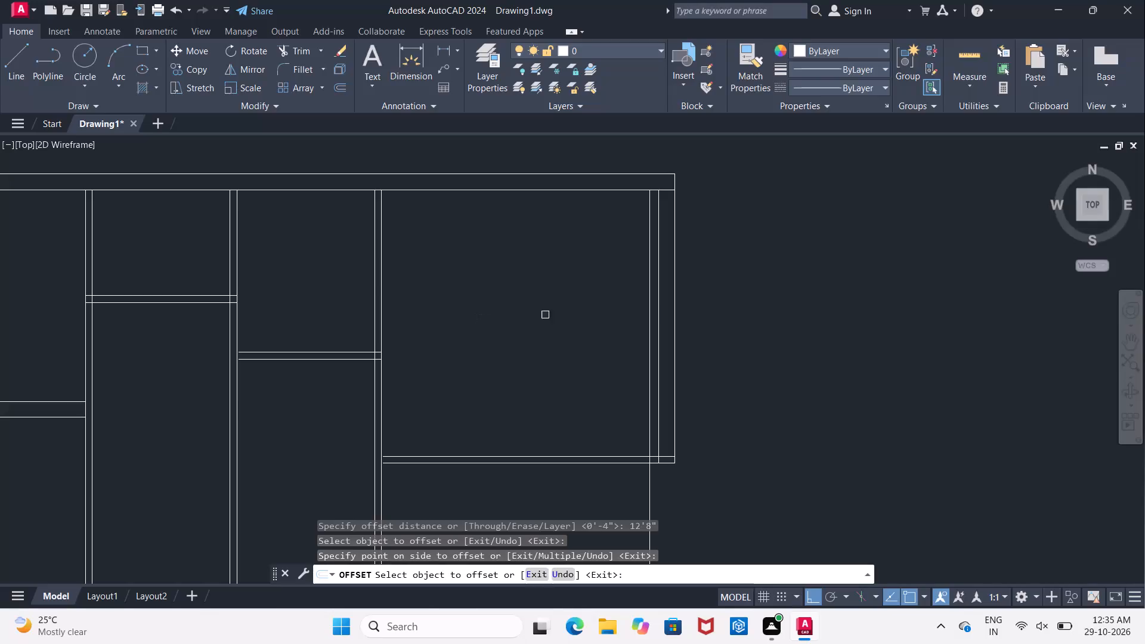
middle_click_drag(592, 313, 482, 306)
key("Escape")
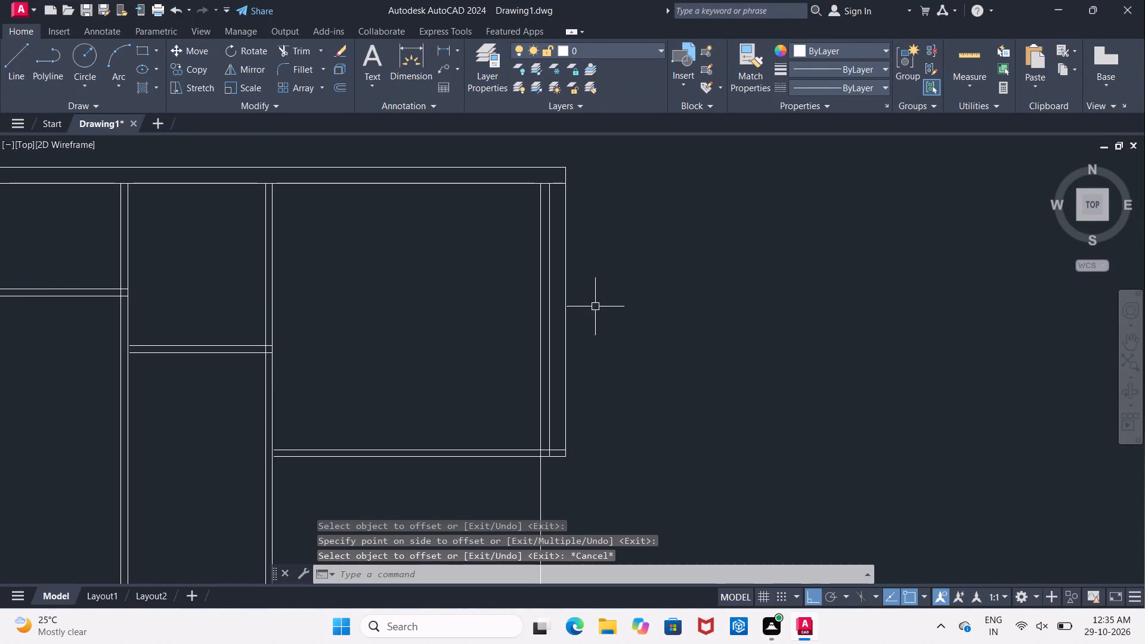
Delete the two old right exterior wall lines beyond the fourth upper room.
left_click(546, 335)
left_click(565, 340)
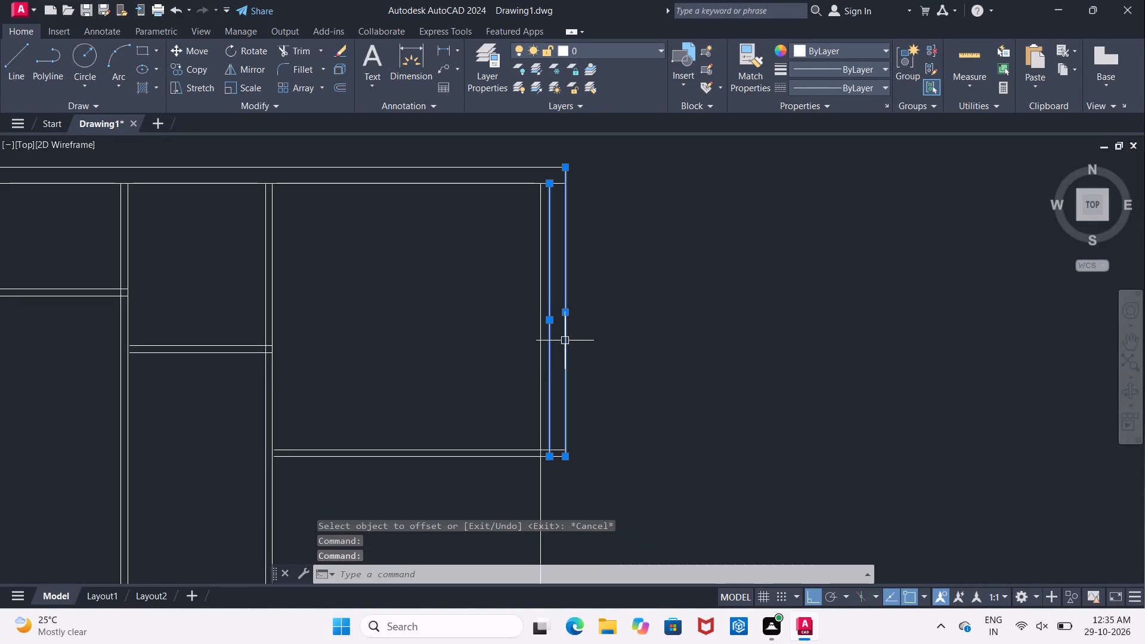
key("Delete")
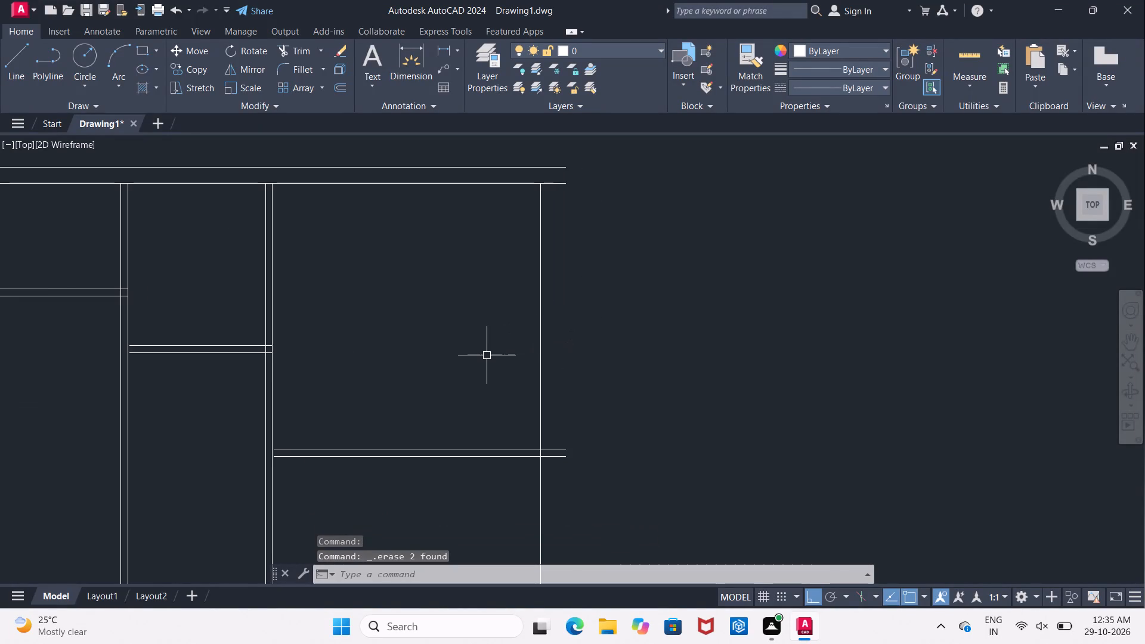
Offset the fourth upper room's new right side line 9" to the right to form the exterior wall.
key("o")
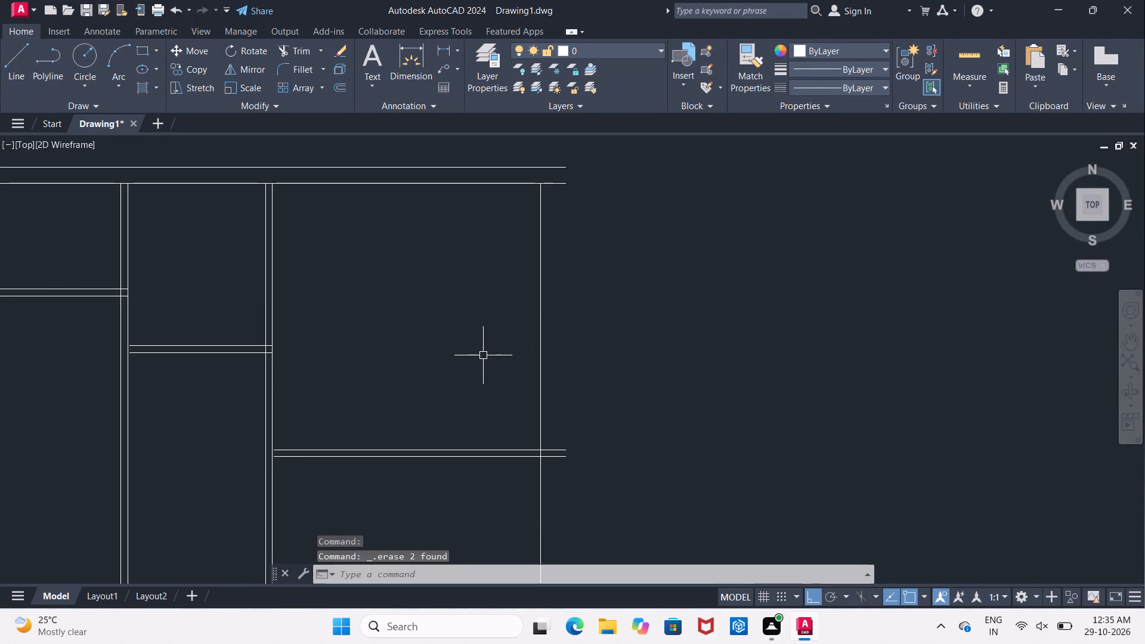
key("Return")
type("9\"")
key("Return")
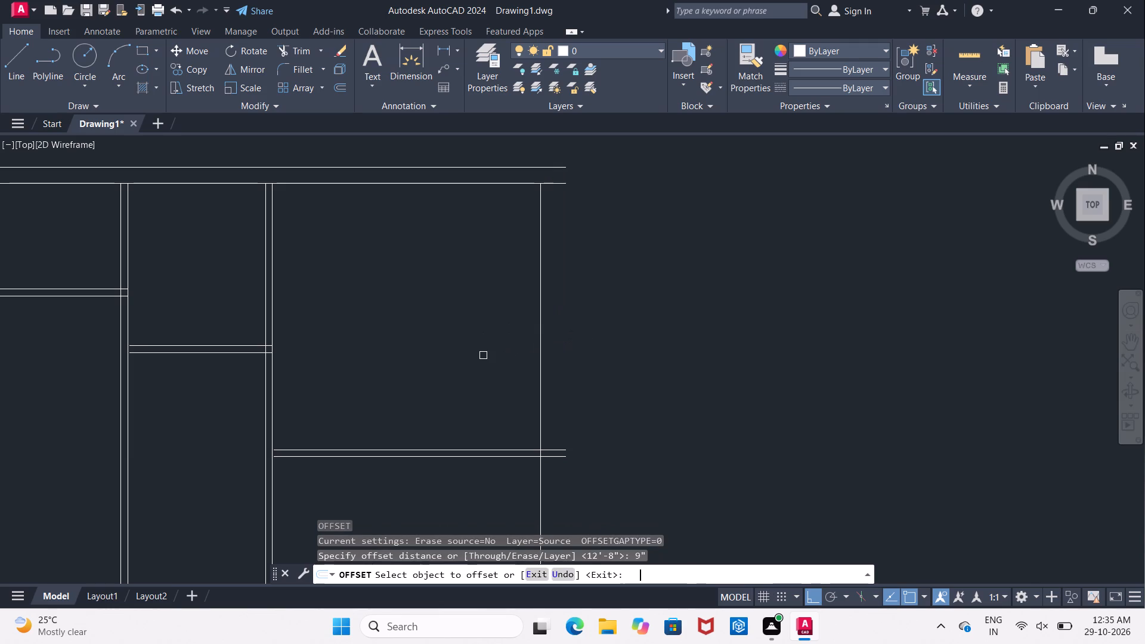
left_click(539, 380)
left_click(589, 383)
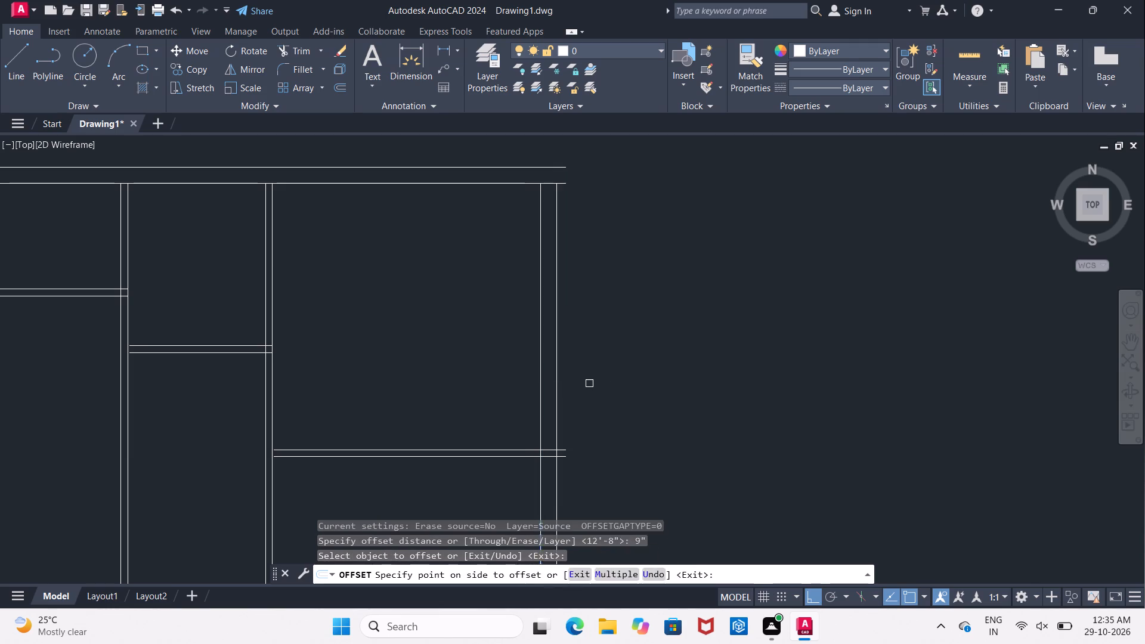
key("Escape")
Trim the ends of the inner top wall line and the fourth room's bottom wall that overrun the new exterior wall.
type("TR")
key("space")
key("space")
left_click(560, 169)
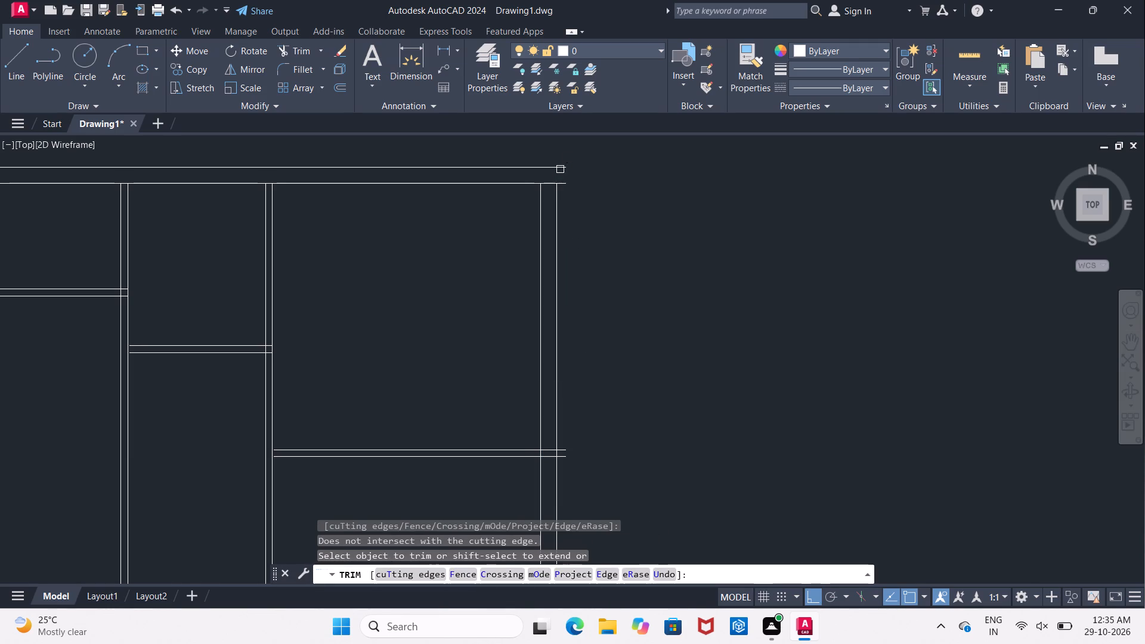
left_click(563, 184)
left_click(562, 168)
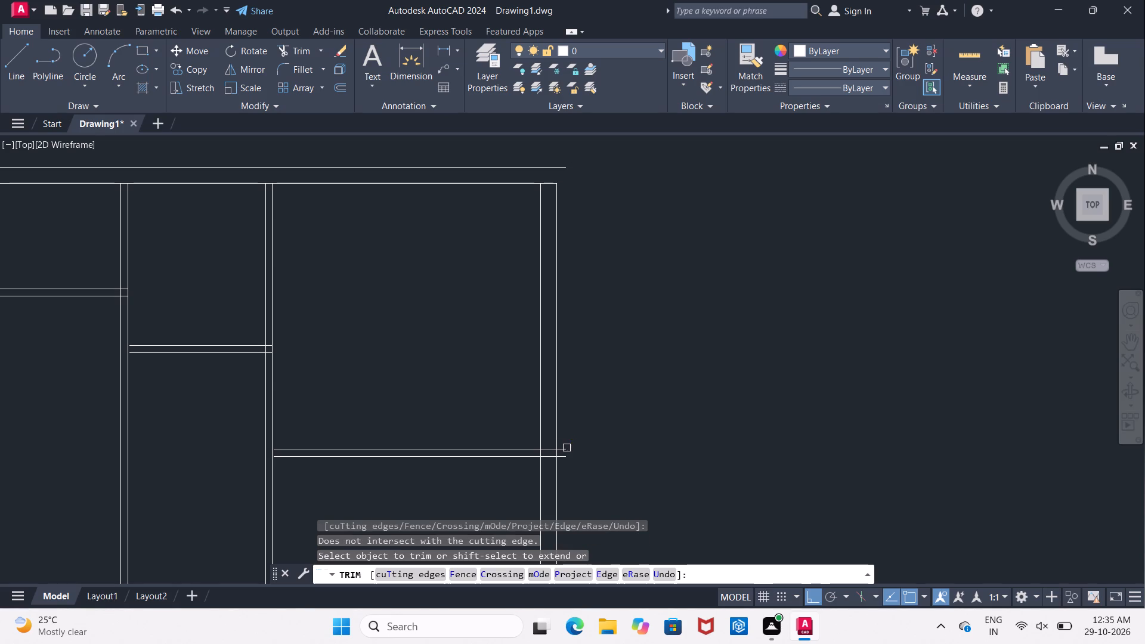
left_click_drag(567, 450, 566, 458)
left_click(566, 460)
middle_click_drag(572, 457, 581, 321)
scroll(581, 321, "down", 2)
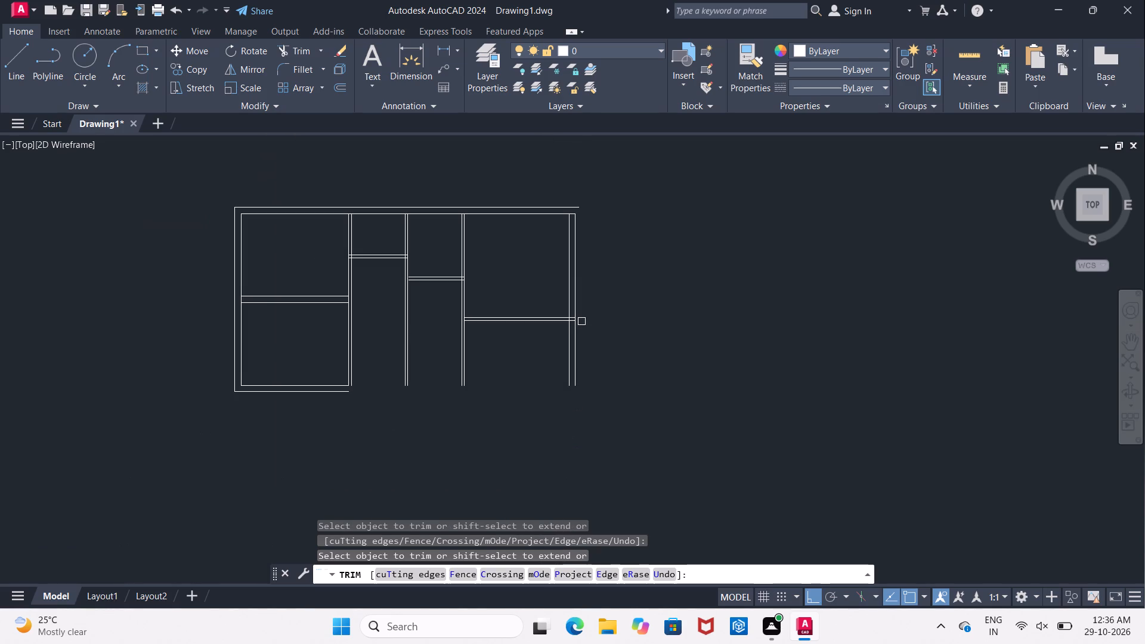
middle_click_drag(602, 315, 575, 384)
scroll(505, 356, "up", 1)
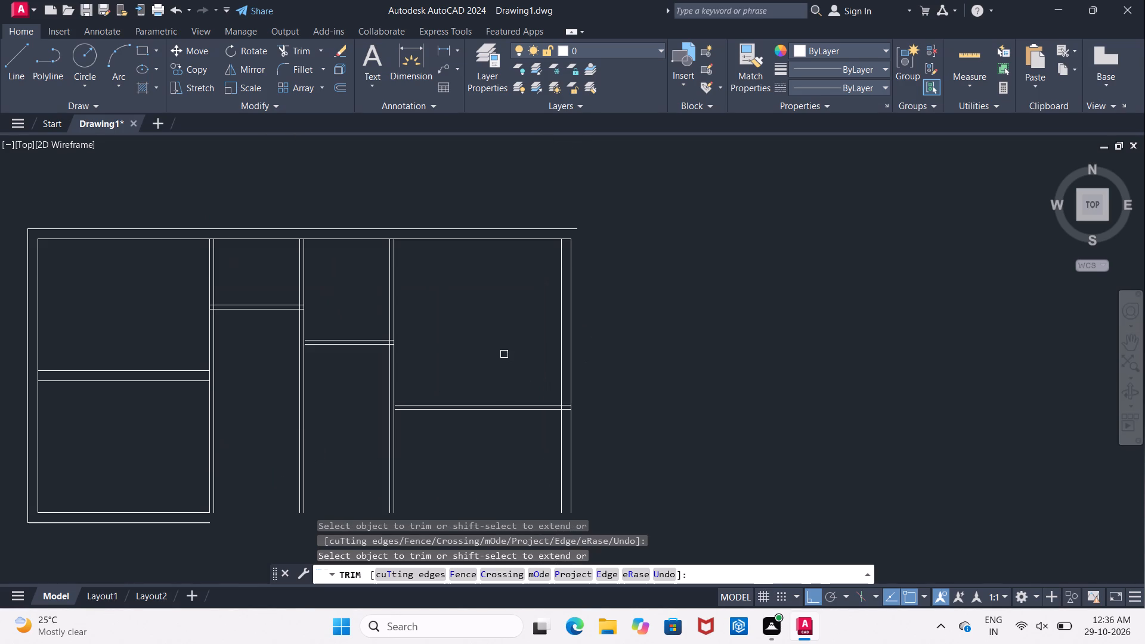
key("Escape")
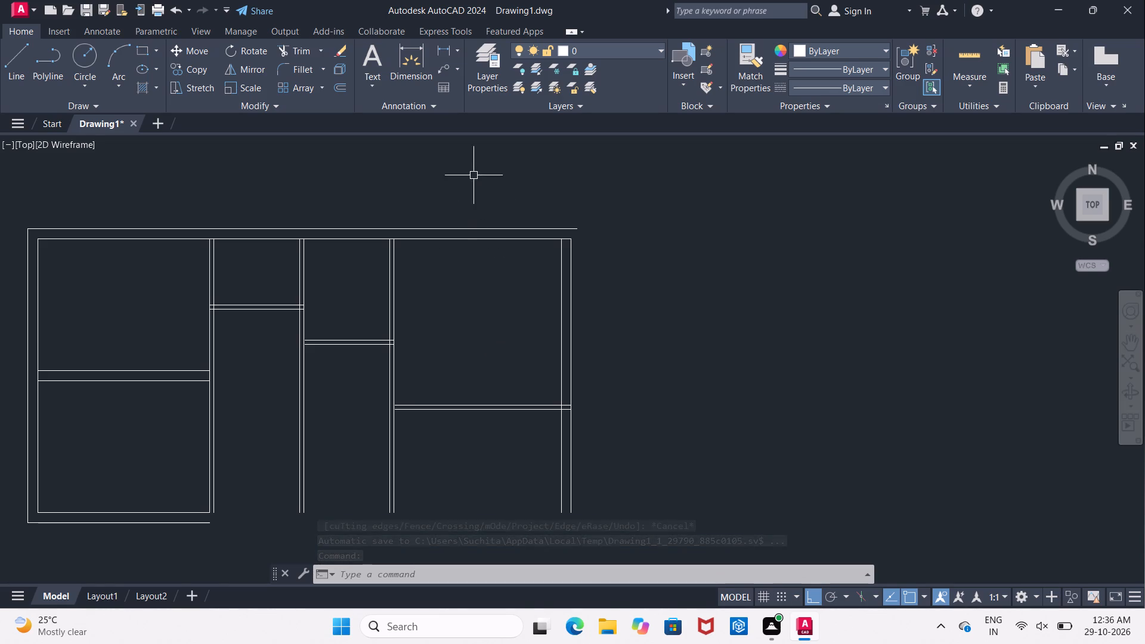
Fillet the outer top wall line with the outer right wall line to close the upper-right corner.
left_click(295, 71)
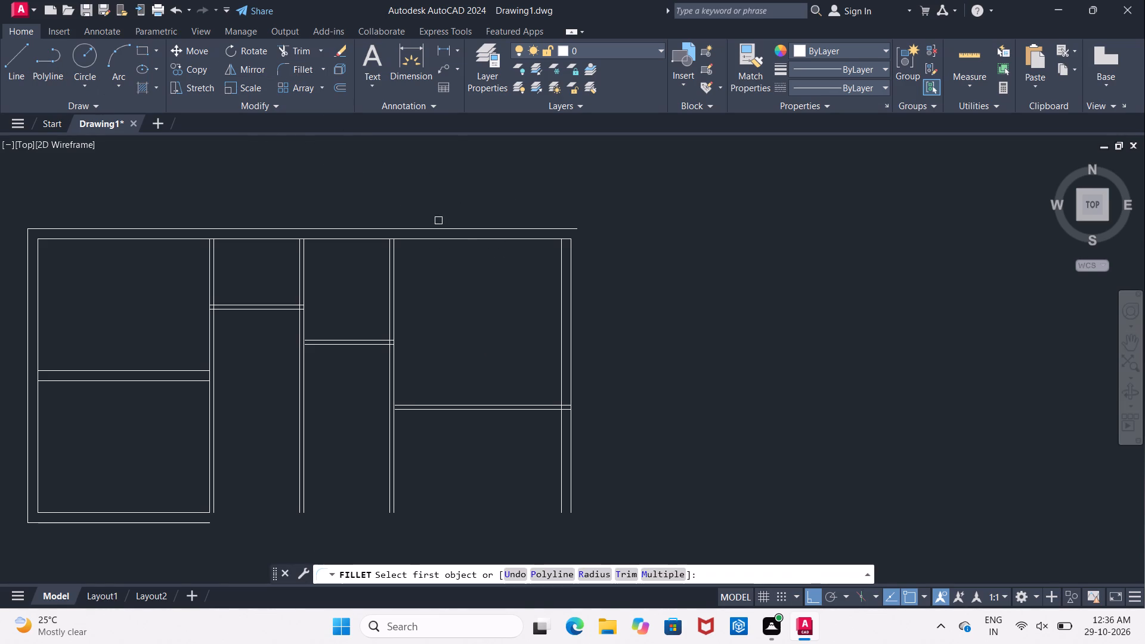
left_click(442, 227)
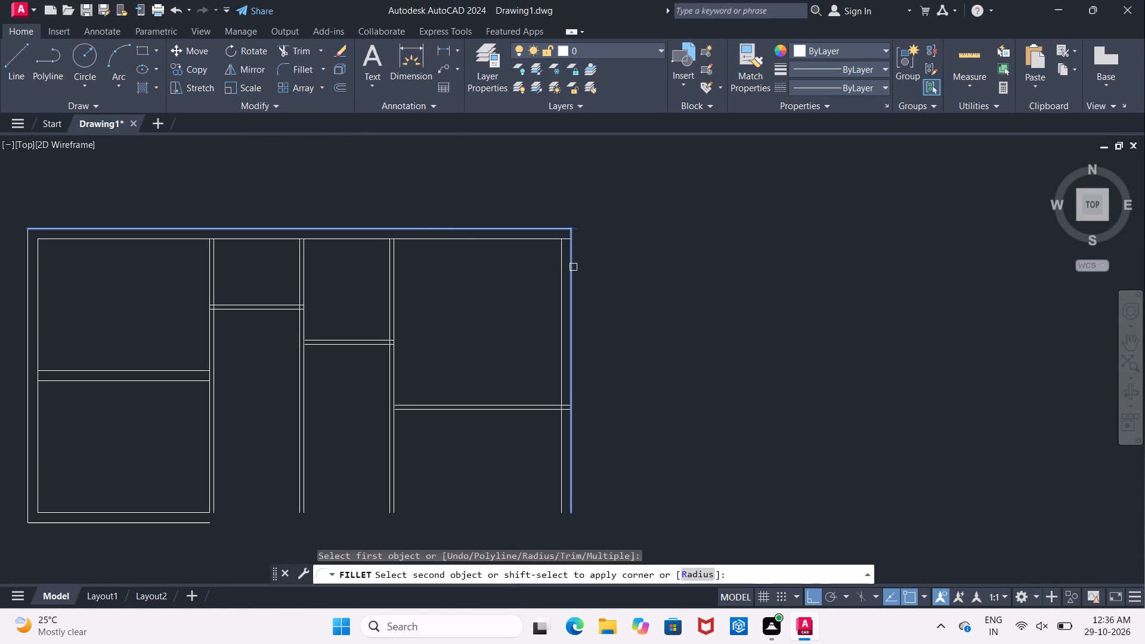
left_click(573, 267)
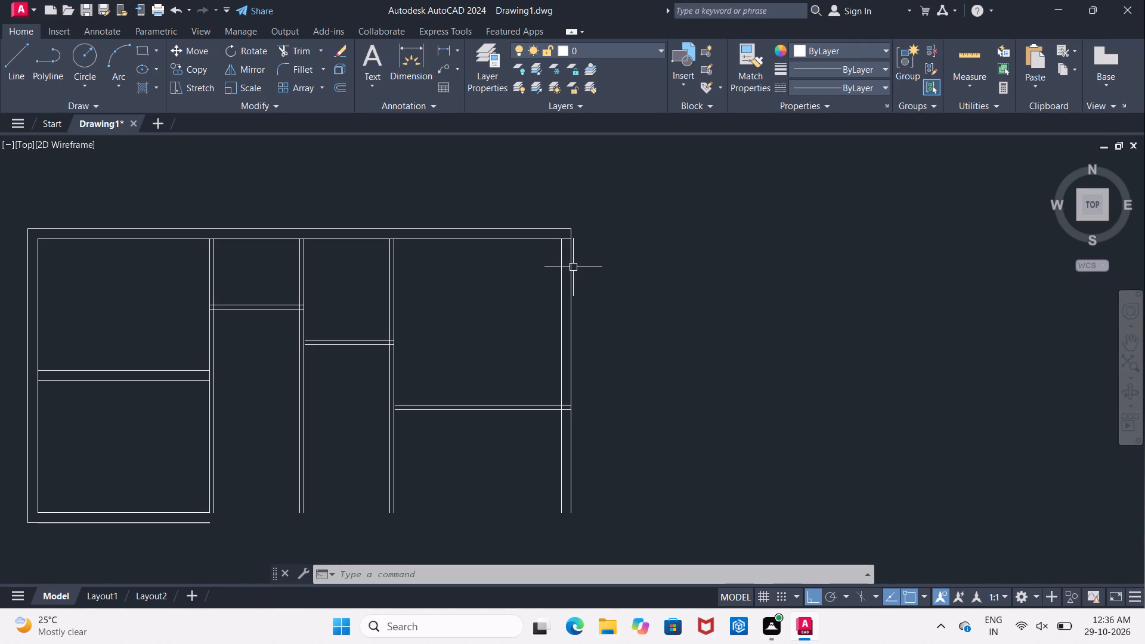
Extend the left ends of the fourth room's two bottom wall lines to the third partition's right line.
middle_click_drag(530, 304, 556, 233)
middle_click_drag(529, 284, 547, 230)
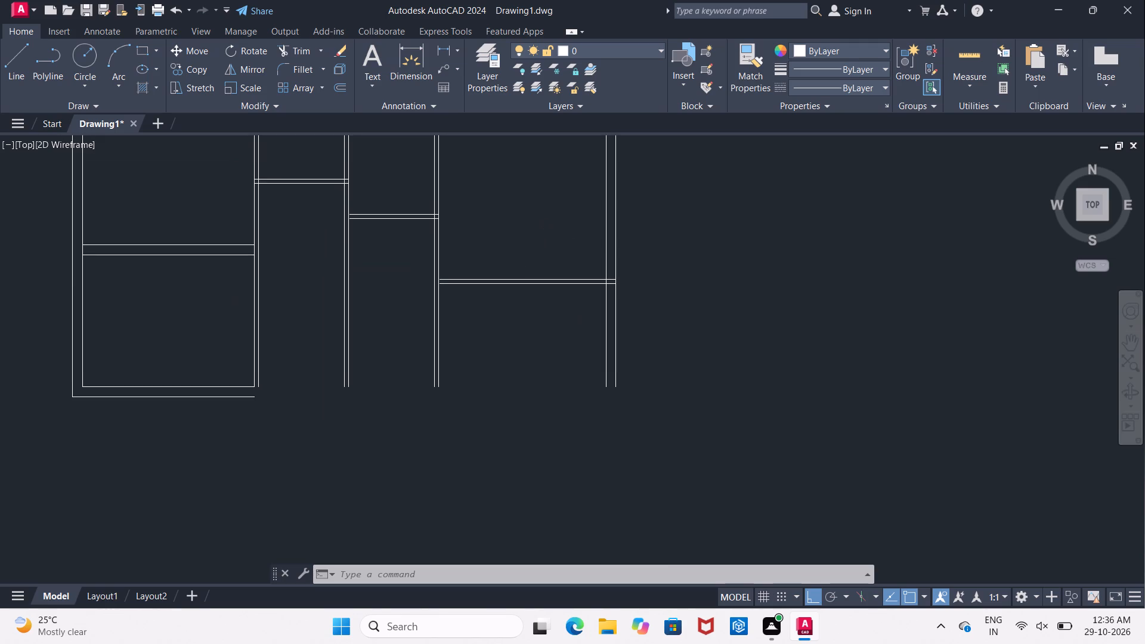
key("Escape")
key("o")
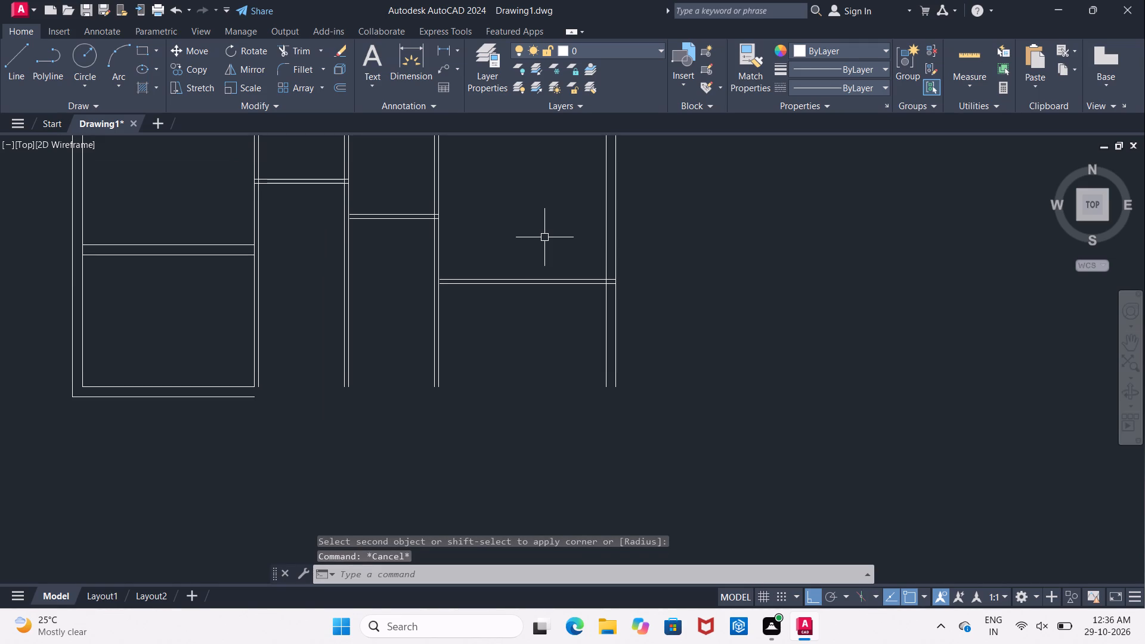
key("Escape")
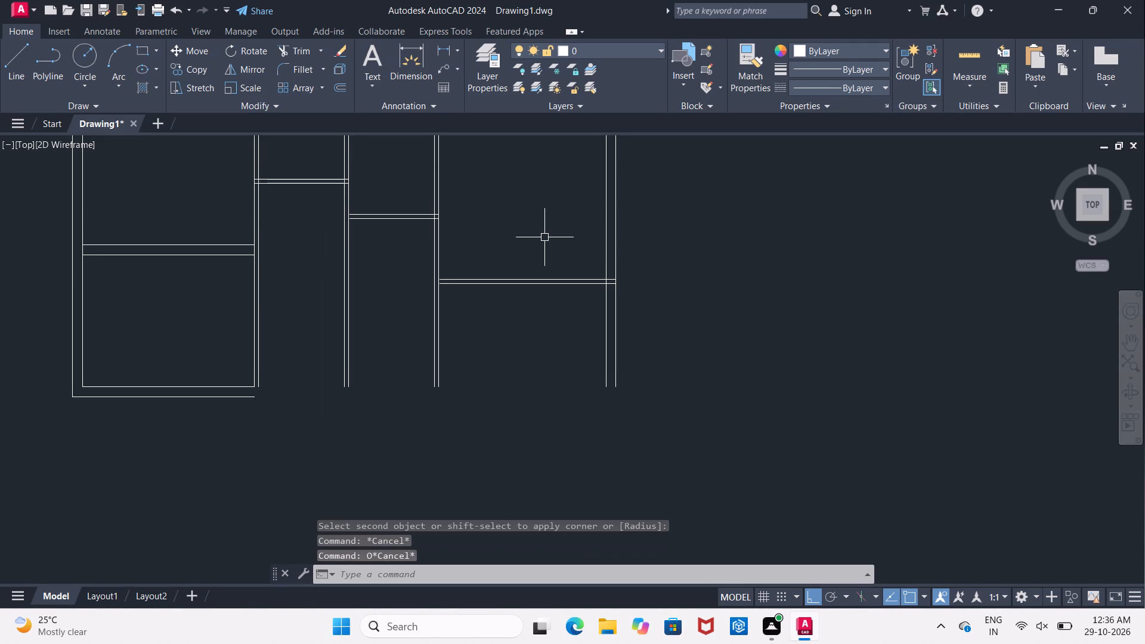
type("EX")
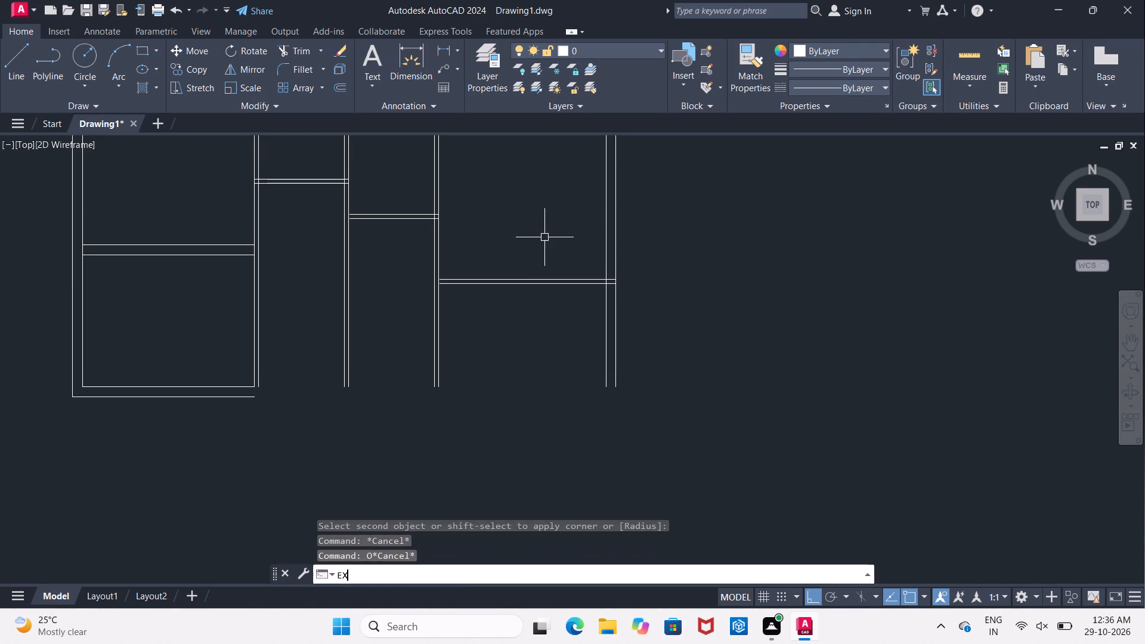
key("space")
key("space")
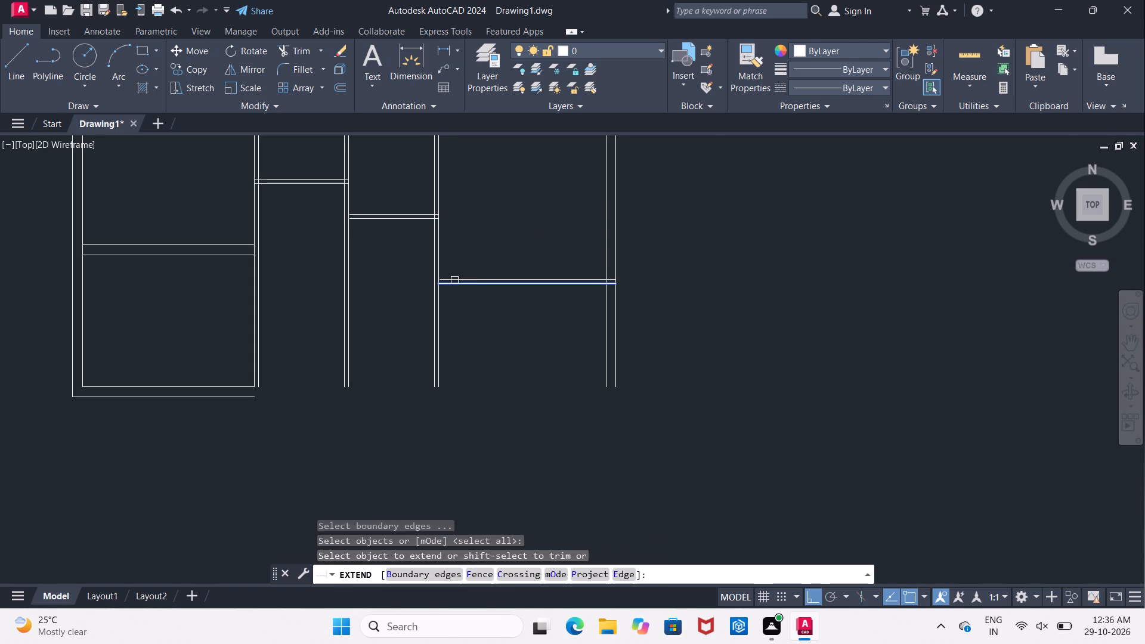
scroll(453, 279, "up", 3)
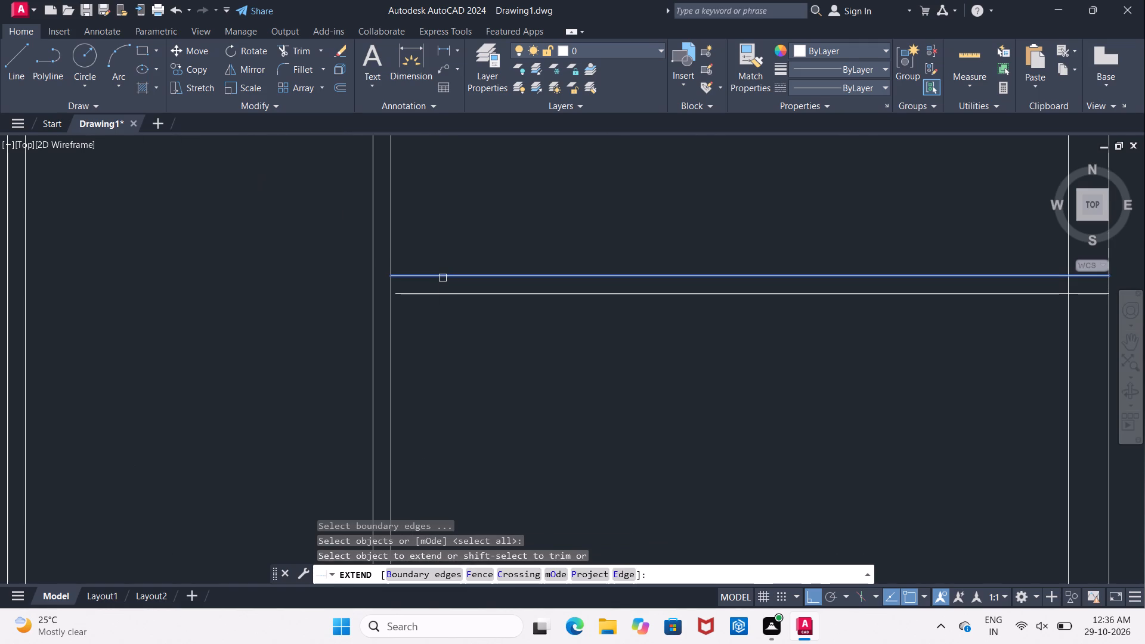
left_click(442, 278)
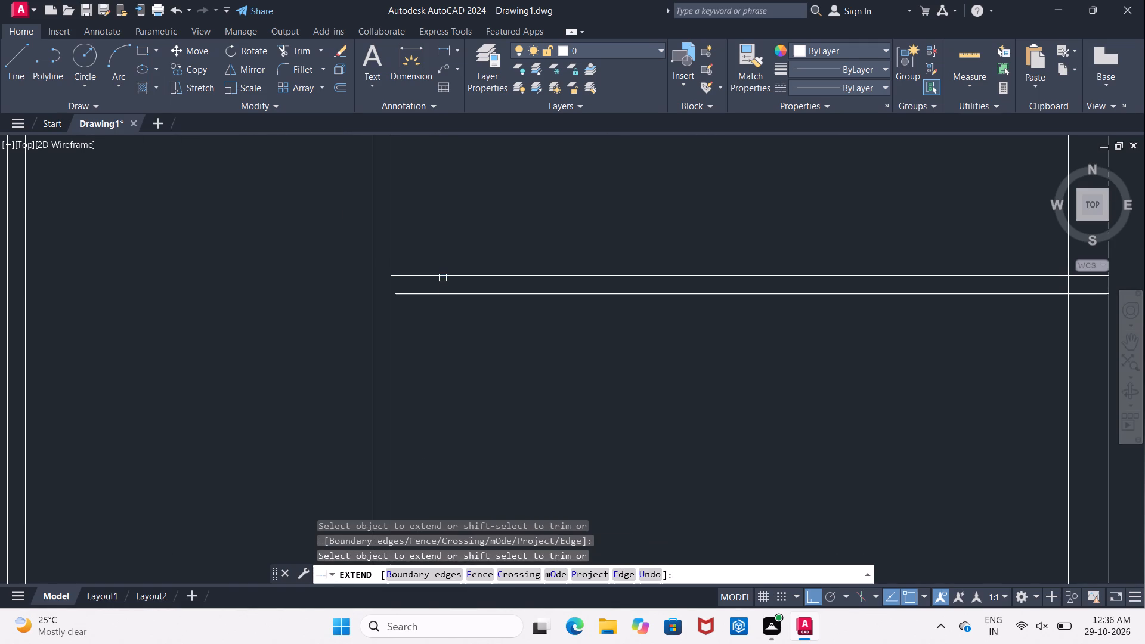
left_click(441, 295)
scroll(442, 294, "down", 1)
middle_click_drag(448, 261, 436, 308)
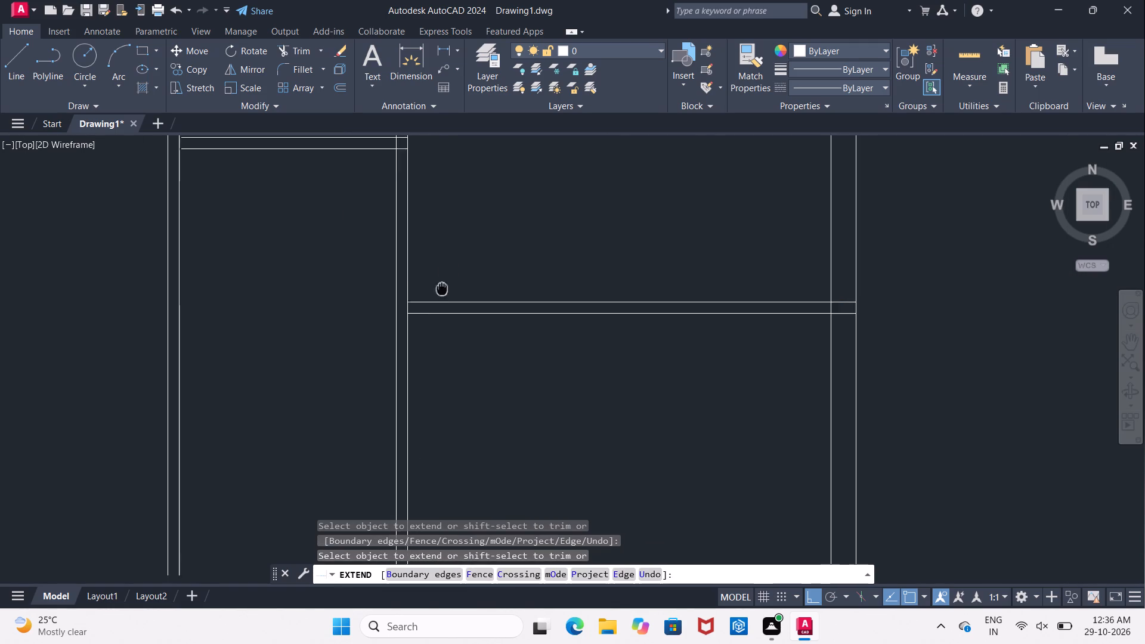
middle_click_drag(436, 308, 435, 312)
scroll(434, 312, "down", 2)
middle_click_drag(397, 286, 423, 276)
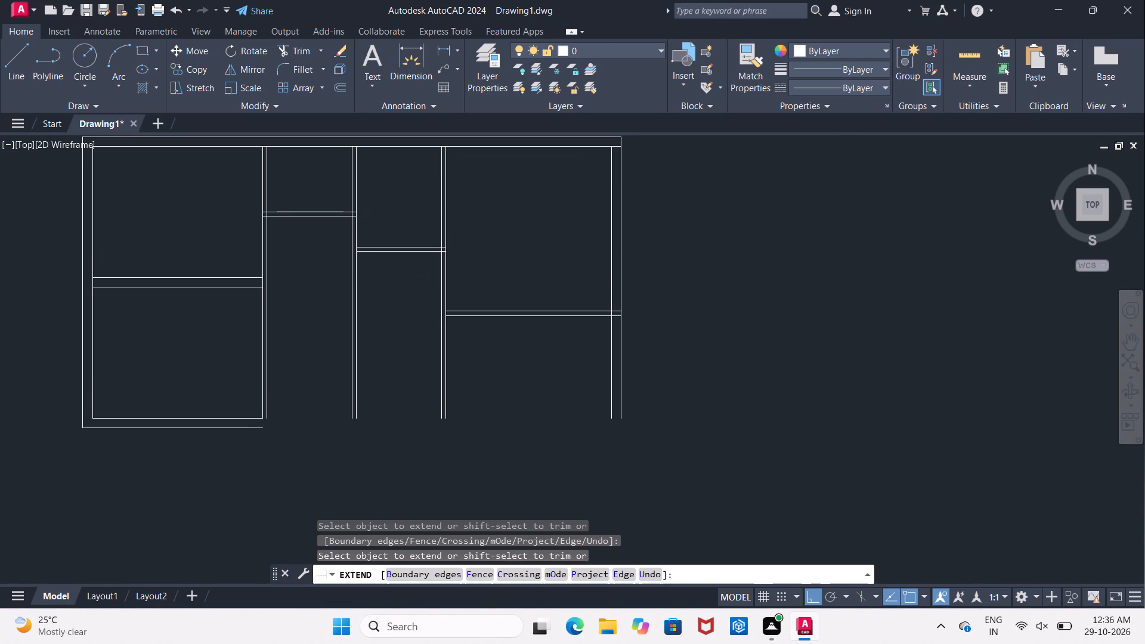
key("Escape")
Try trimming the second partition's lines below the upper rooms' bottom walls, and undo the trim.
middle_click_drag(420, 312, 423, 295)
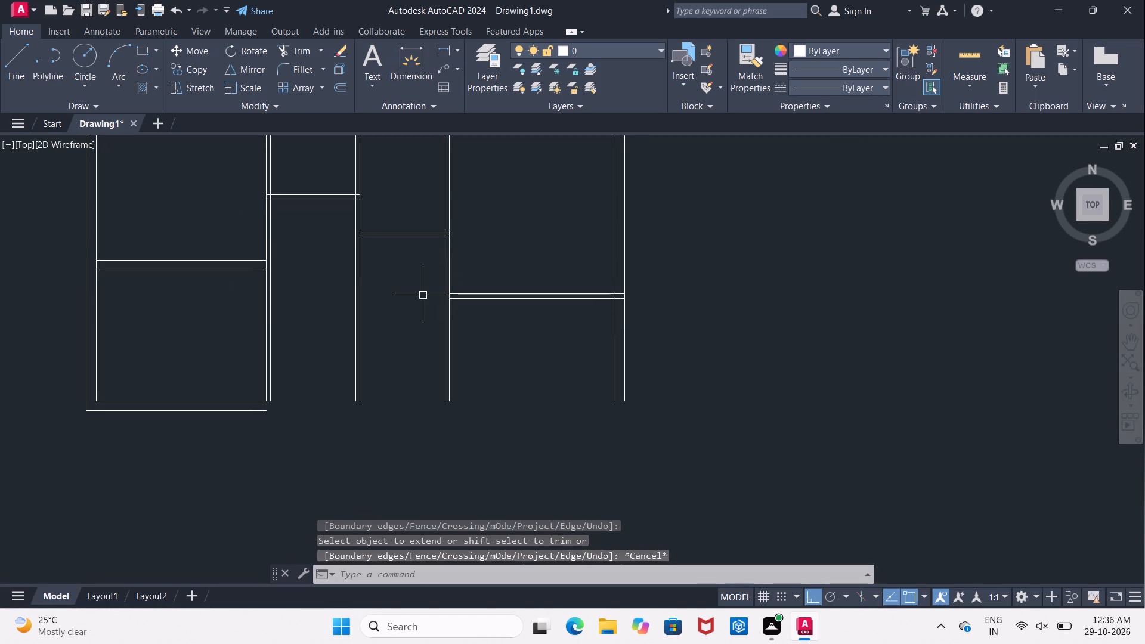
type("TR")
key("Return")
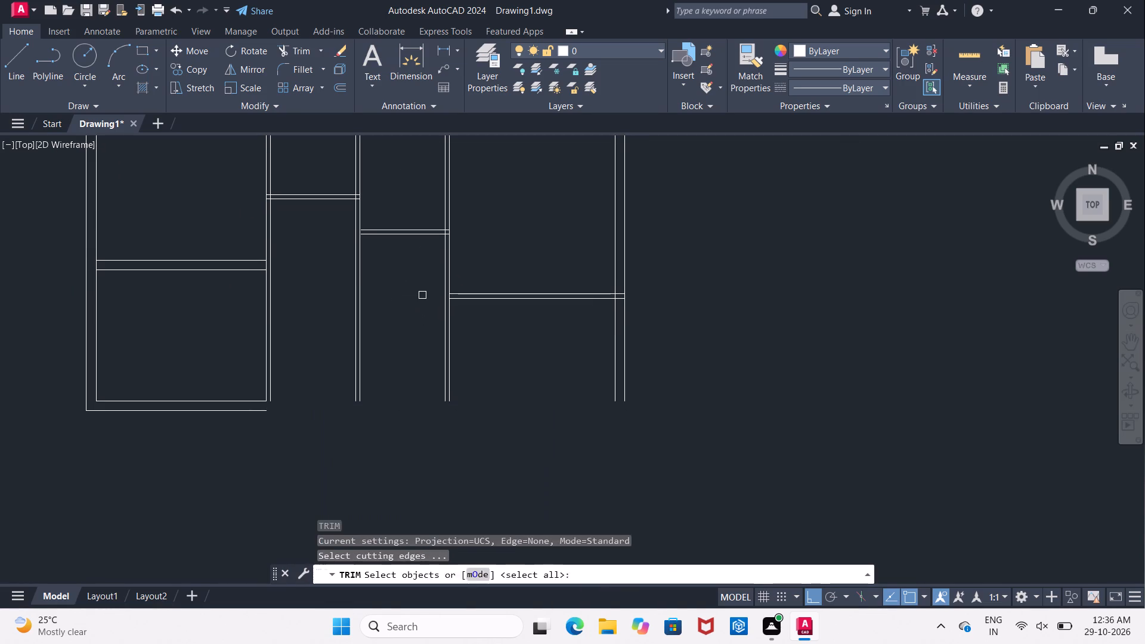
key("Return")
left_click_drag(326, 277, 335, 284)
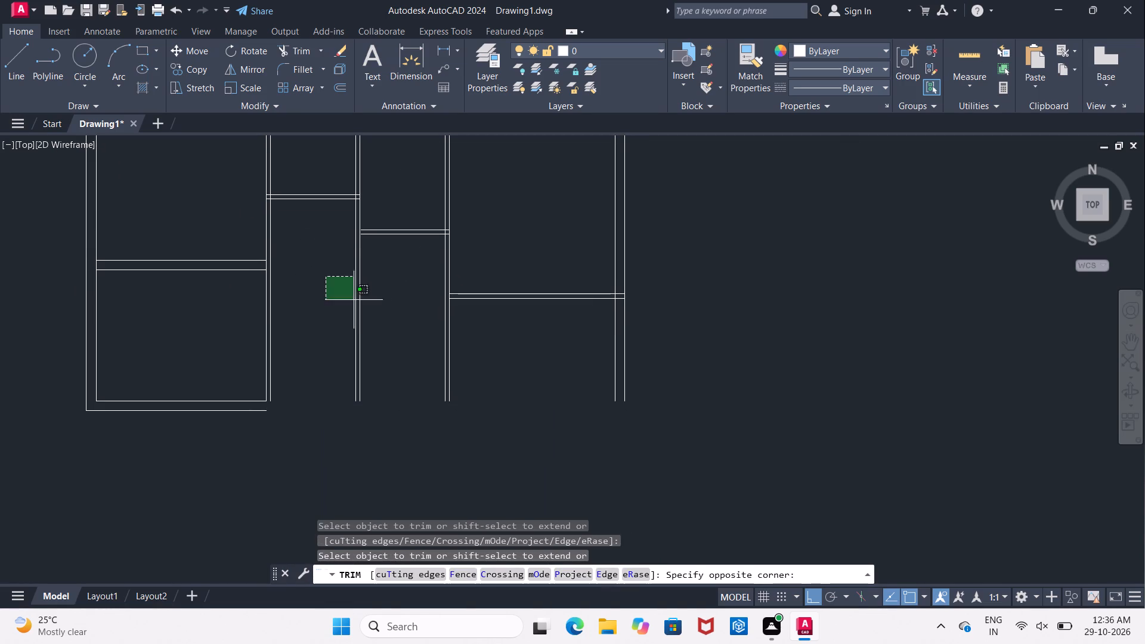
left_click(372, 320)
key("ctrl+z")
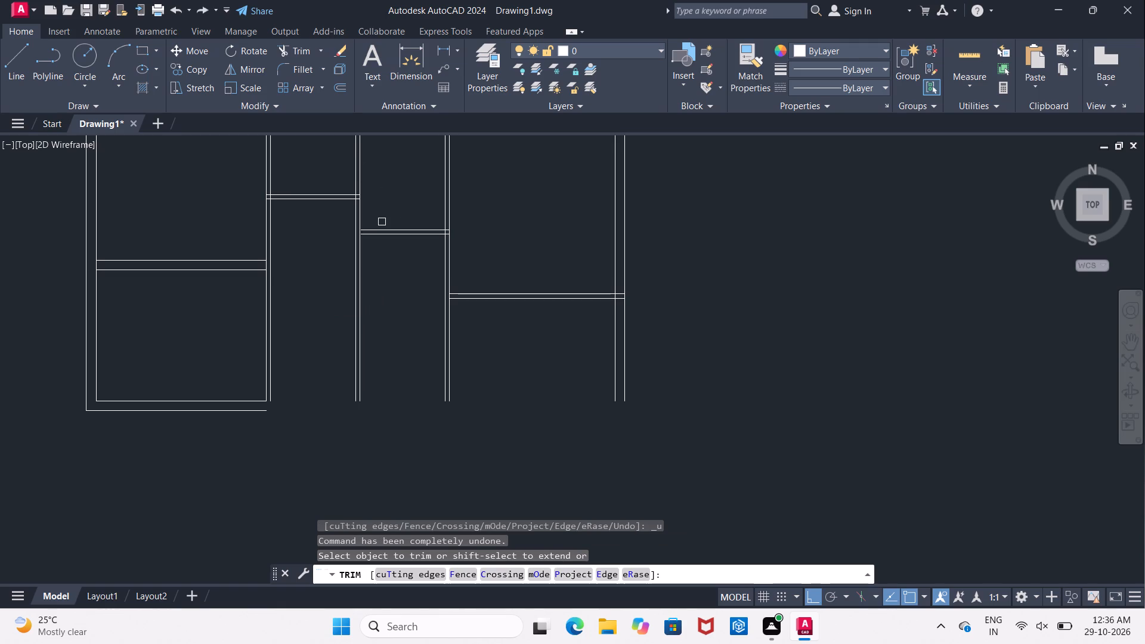
Extend the left ends of the third and fourth rooms' bottom wall lines across their left partitions to the partitions' left lines.
scroll(382, 223, "up", 1)
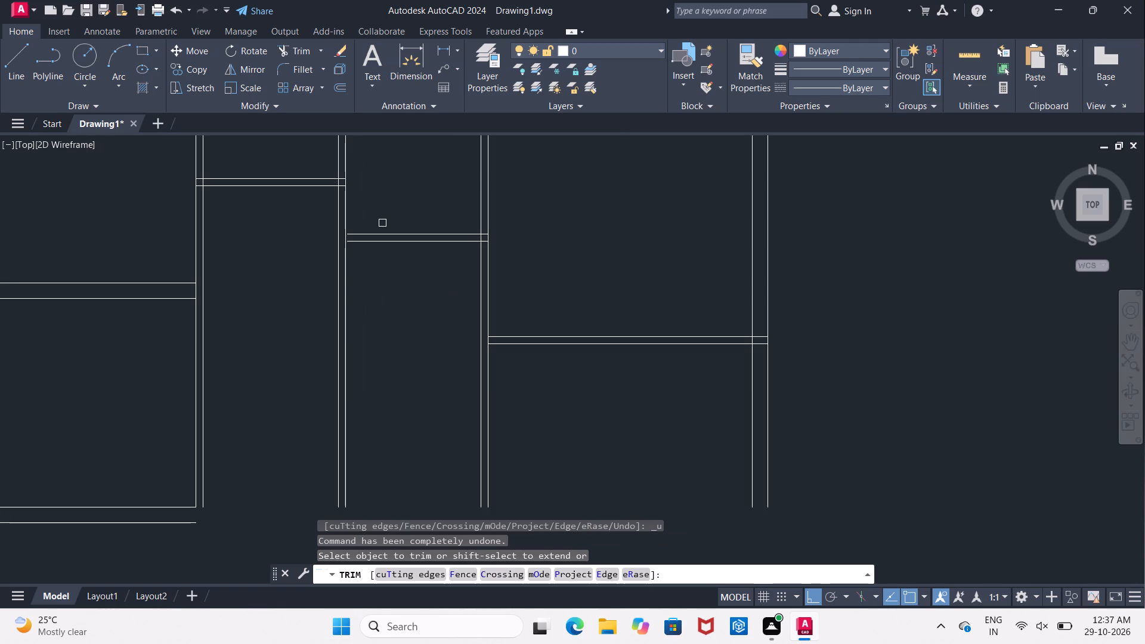
left_click(377, 233, "shift")
left_click(367, 231, "shift")
left_click(372, 242, "shift")
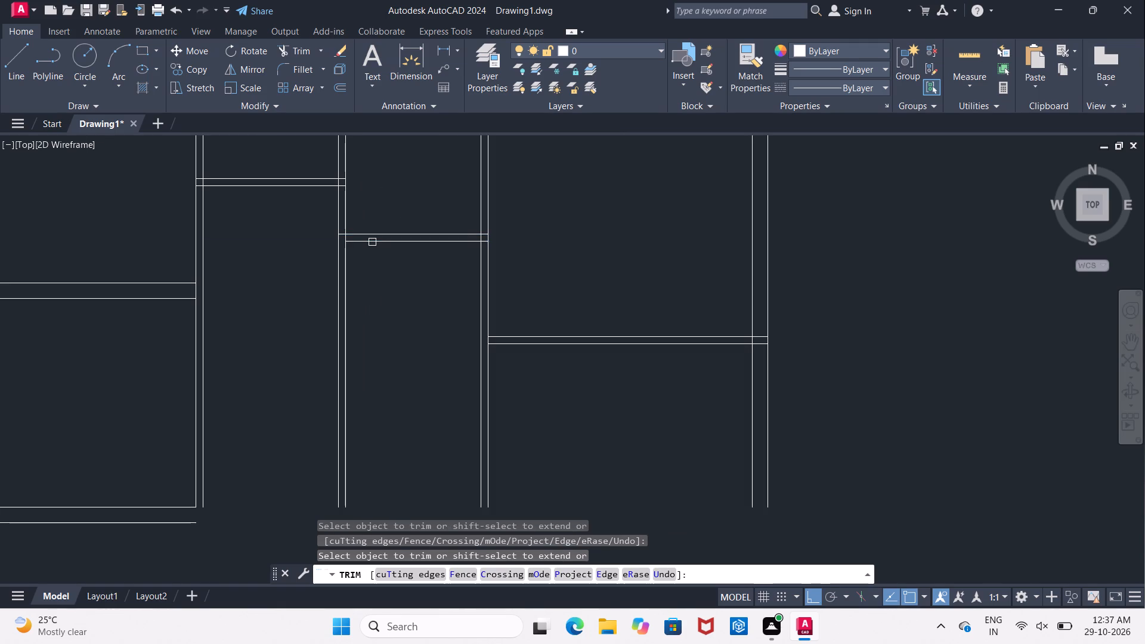
left_click(371, 242, "shift")
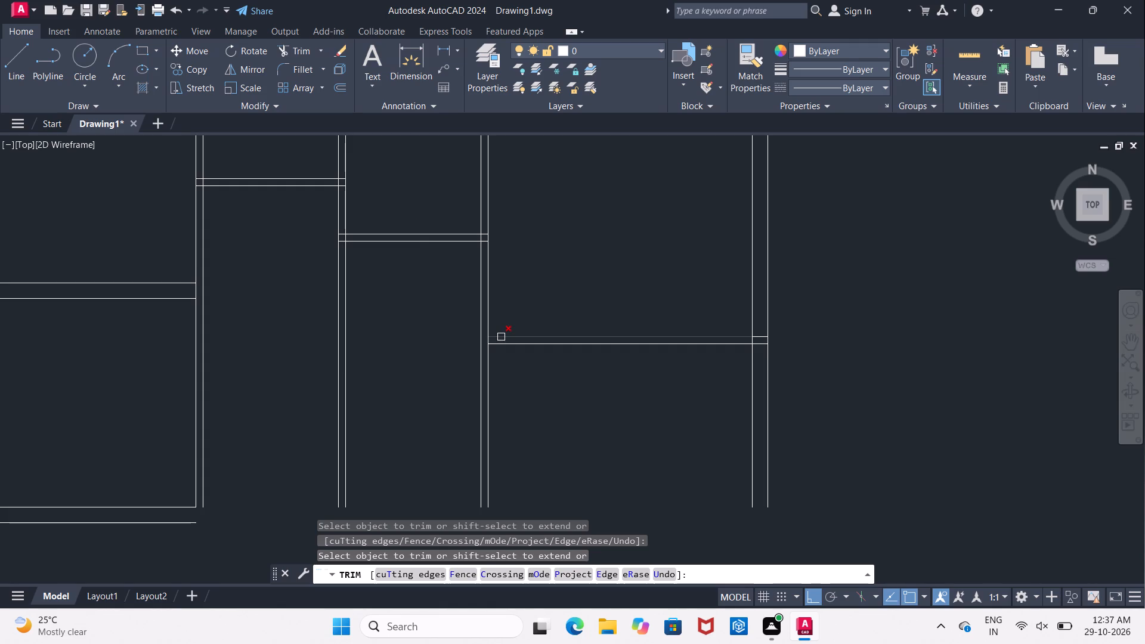
left_click(503, 337, "shift")
left_click(503, 345, "shift")
Trim the second and third partitions' lines below the bottom walls of the third and fourth upper rooms.
middle_click_drag(526, 321, 518, 304)
middle_click_drag(431, 306, 463, 308)
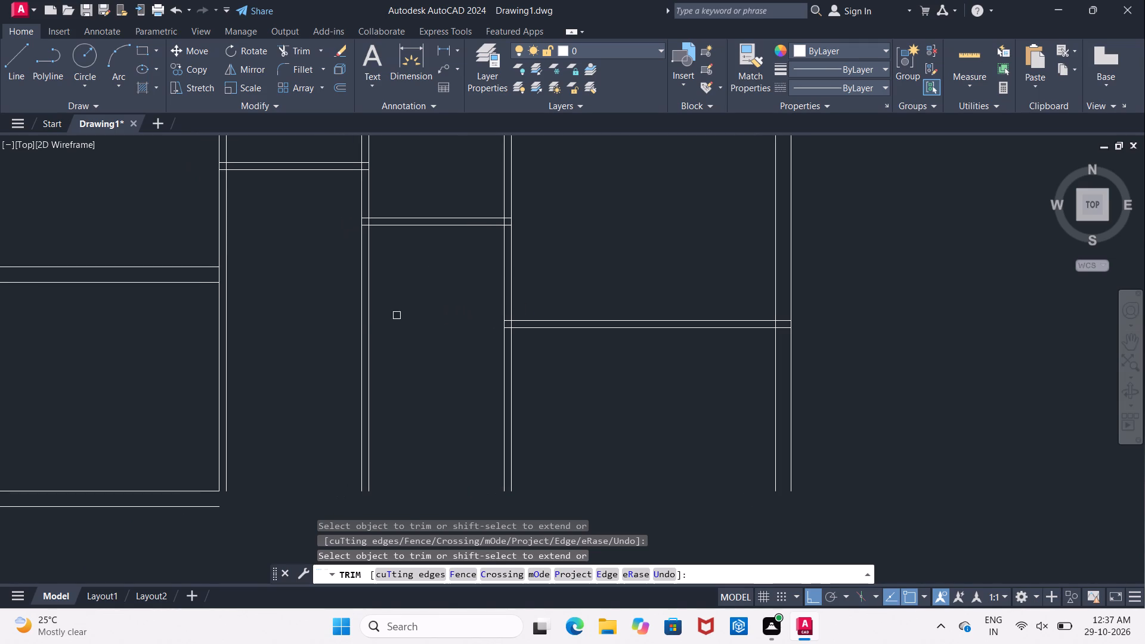
left_click(351, 325)
left_click(380, 358)
left_click(473, 374)
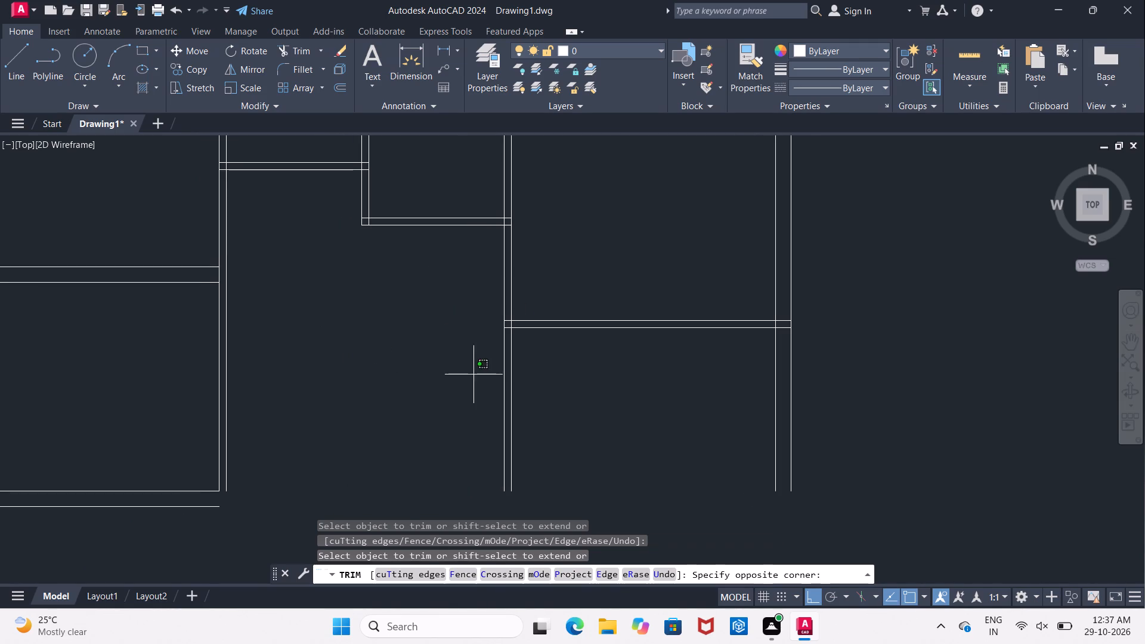
left_click(518, 410)
middle_click_drag(477, 371, 485, 351)
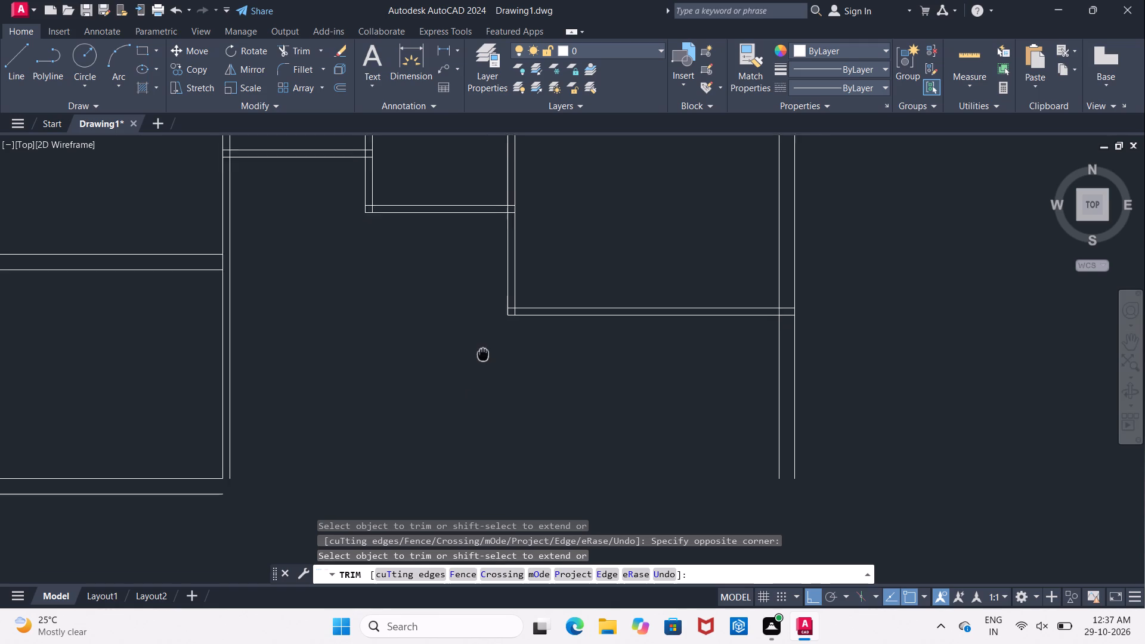
middle_click_drag(485, 351, 499, 374)
key("Escape")
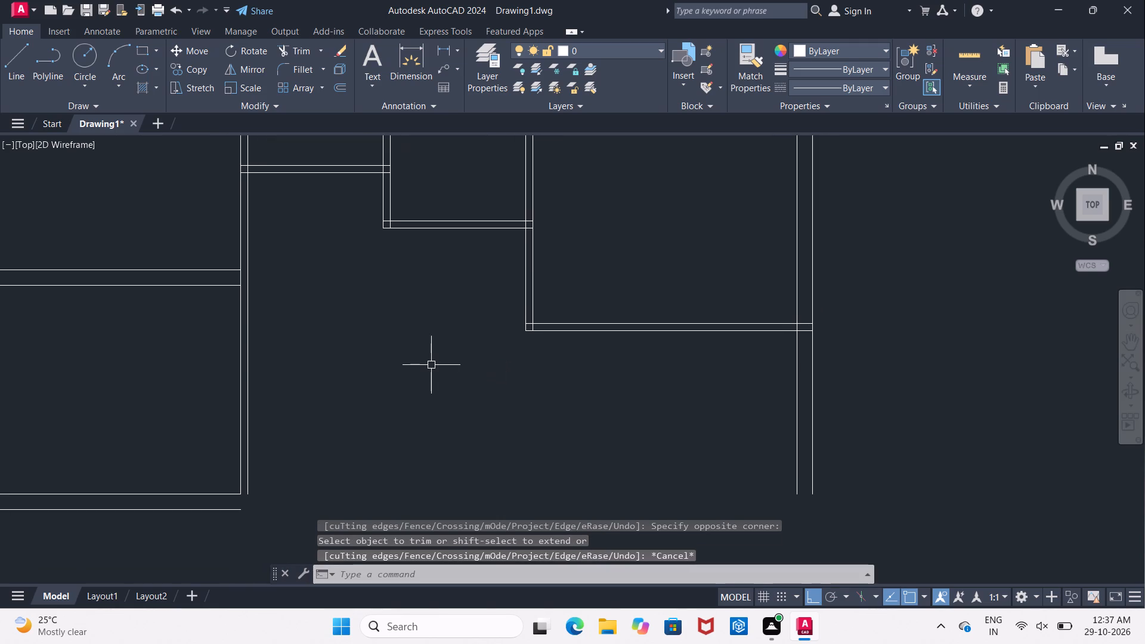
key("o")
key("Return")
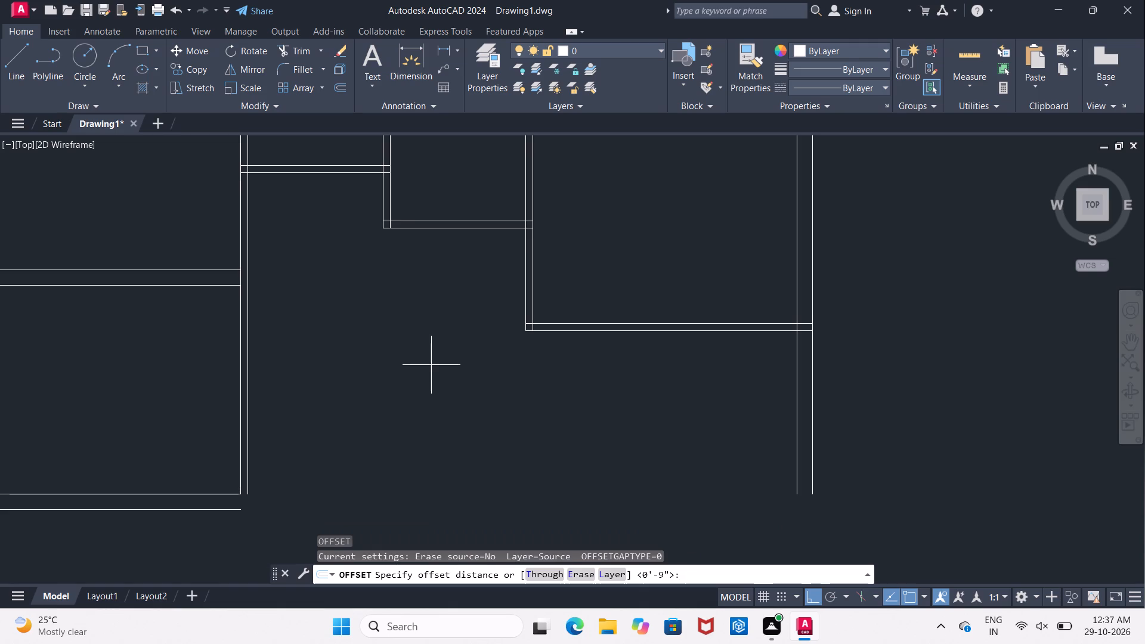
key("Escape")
Stretch the right end of the inner bottom wall line about 28'-8" horizontally, past the outer right wall line.
scroll(414, 359, "down", 1)
middle_click_drag(414, 360, 400, 249)
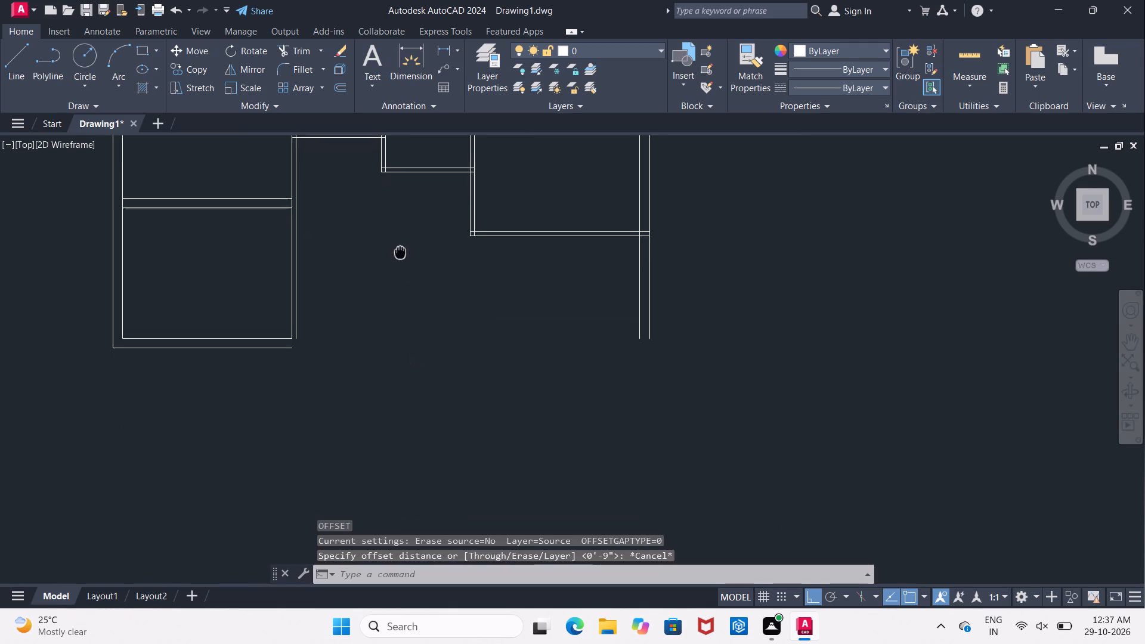
middle_click_drag(400, 249, 391, 241)
left_click(250, 324)
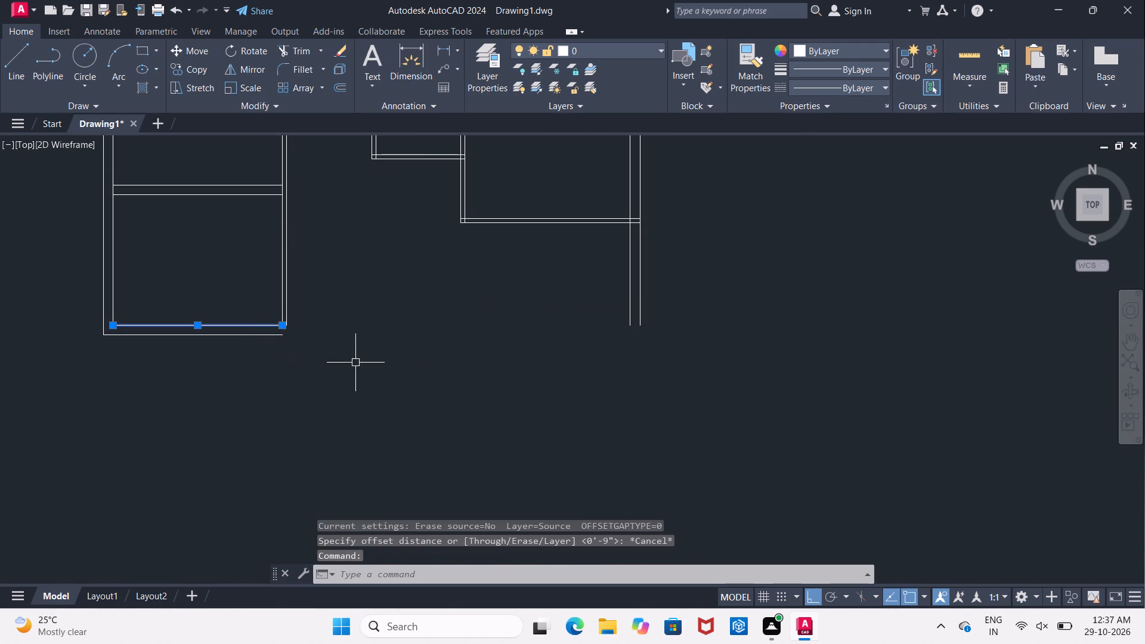
middle_click_drag(355, 363, 325, 405)
left_click_drag(253, 369, 258, 371)
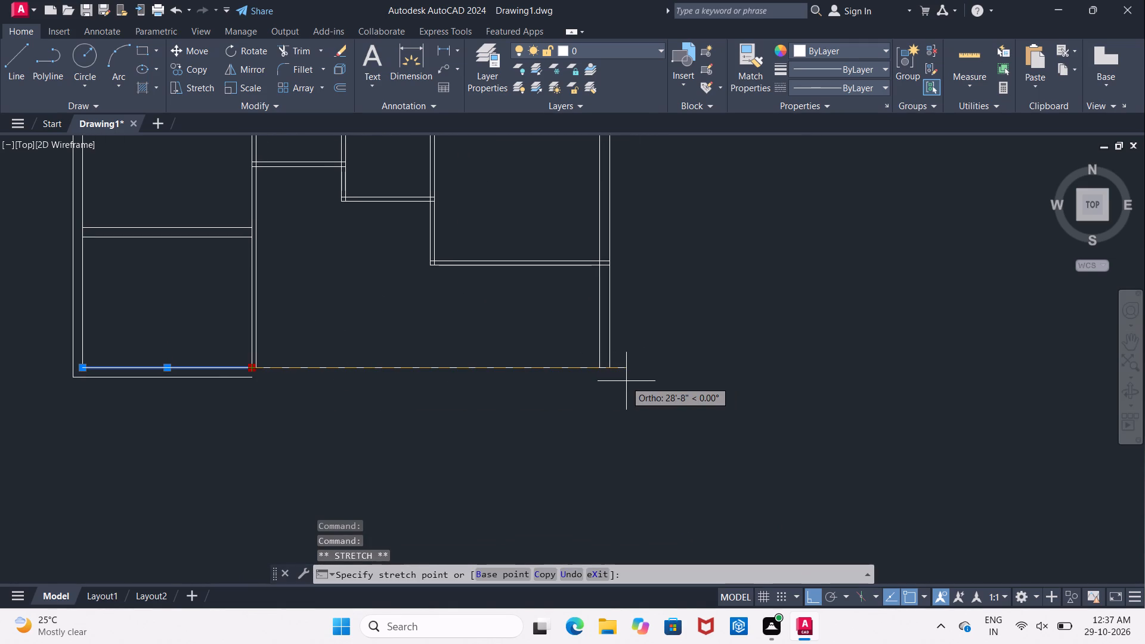
left_click(626, 381)
key("Escape")
Measure the spacing between the inner and outer bottom wall lines at the first partition.
scroll(638, 355, "up", 2)
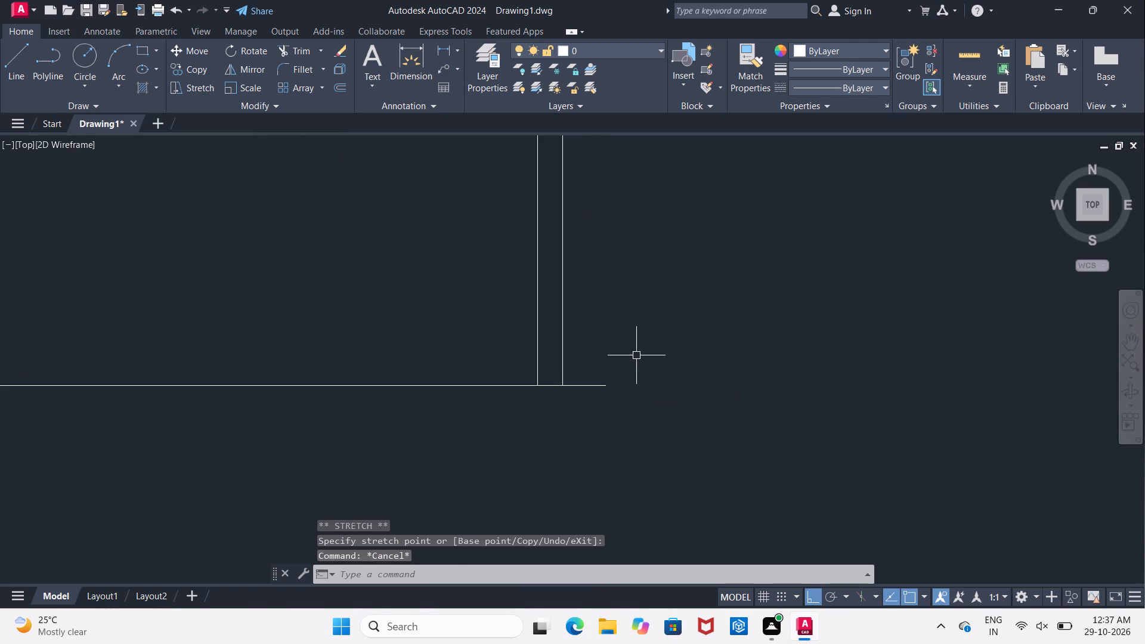
scroll(469, 423, "down", 2)
middle_click_drag(469, 423, 491, 347)
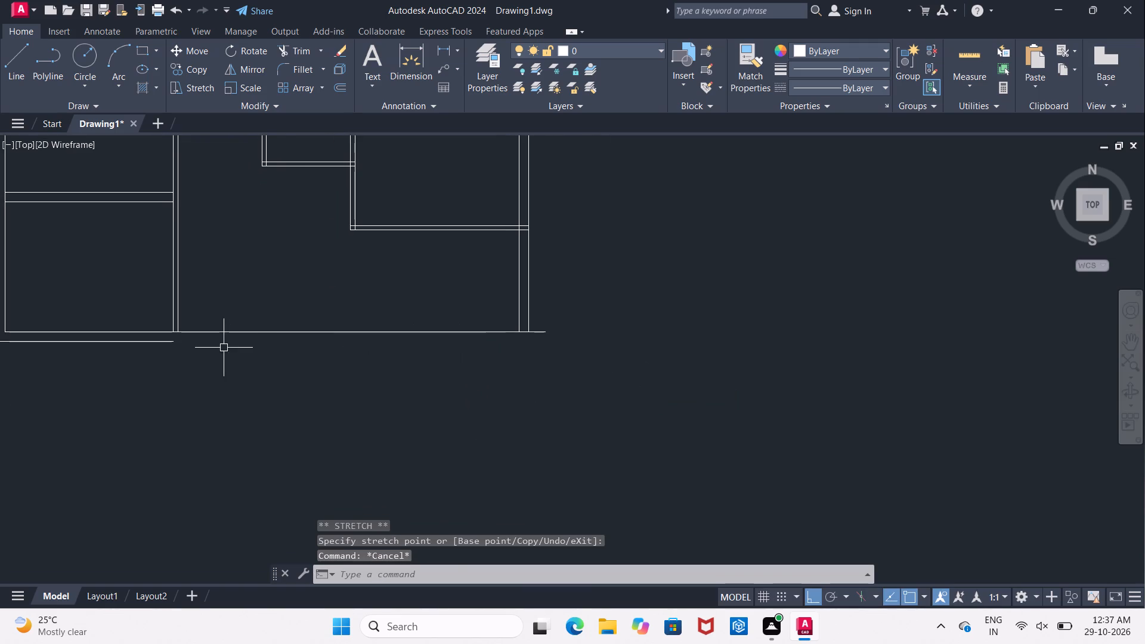
middle_click_drag(239, 360, 315, 362)
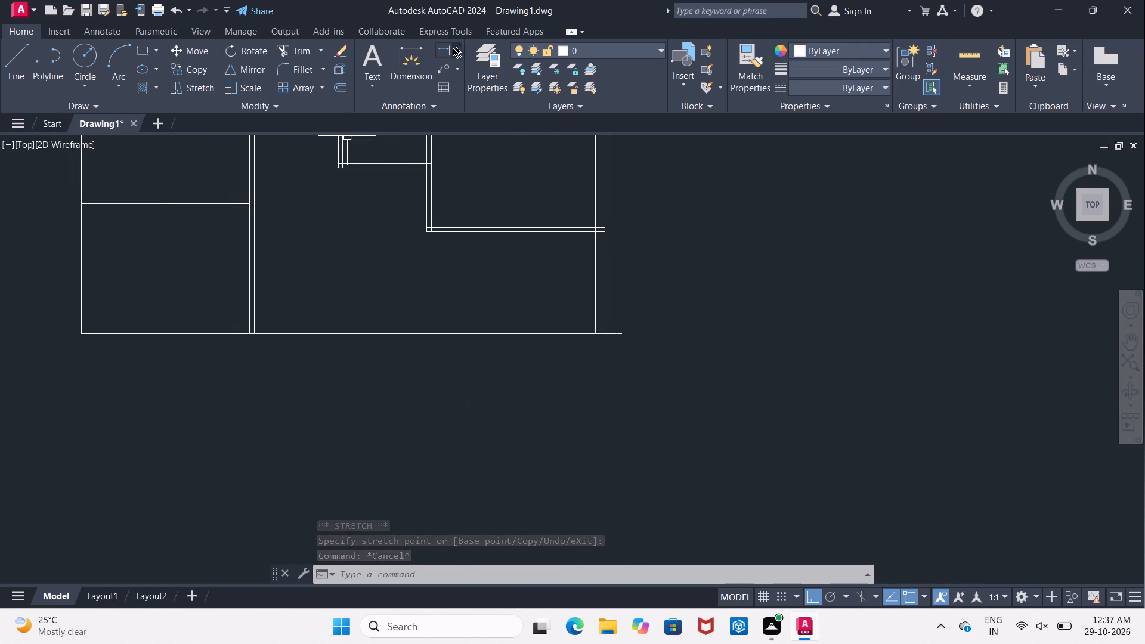
left_click(450, 48)
scroll(245, 337, "up", 4)
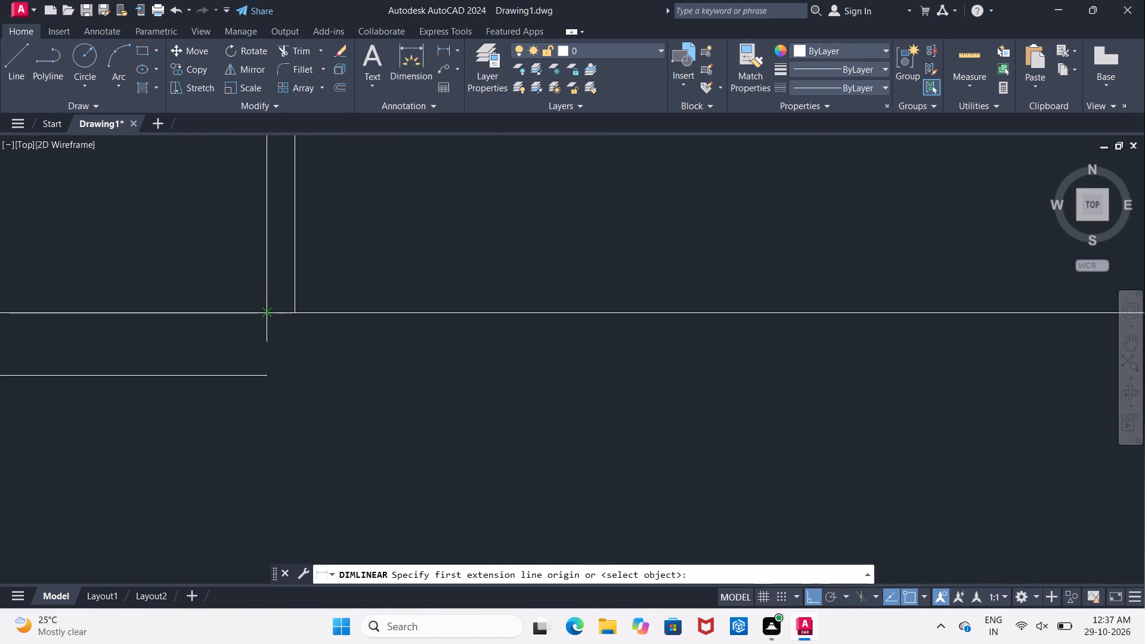
left_click_drag(265, 313, 265, 328)
left_click(266, 373)
scroll(266, 373, "down", 1)
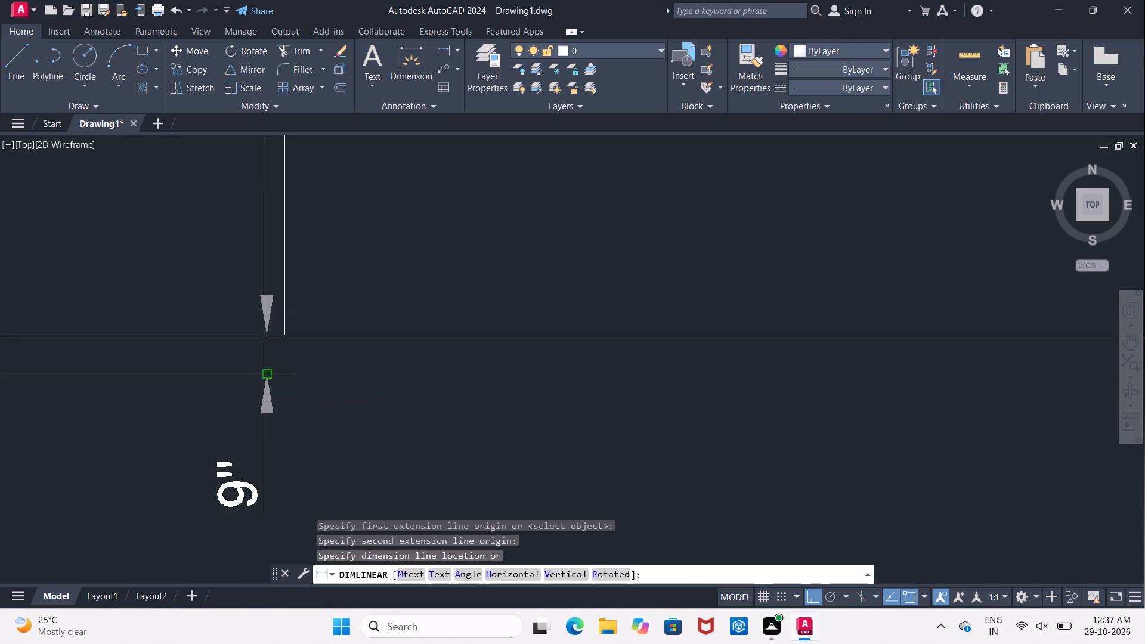
key("Escape")
Stretch the right end of the outer bottom wall line horizontally to just past the outer right wall line.
scroll(266, 373, "down", 2)
middle_click_drag(304, 382, 234, 380)
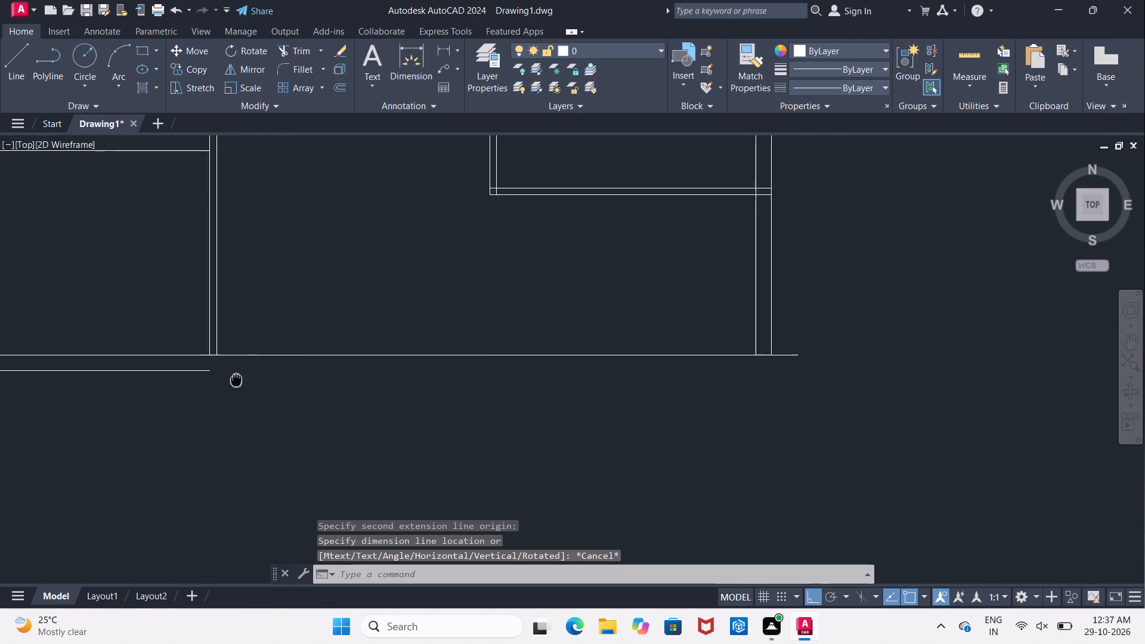
middle_click_drag(234, 380, 231, 379)
left_click(185, 366)
left_click(192, 371)
left_click(186, 369)
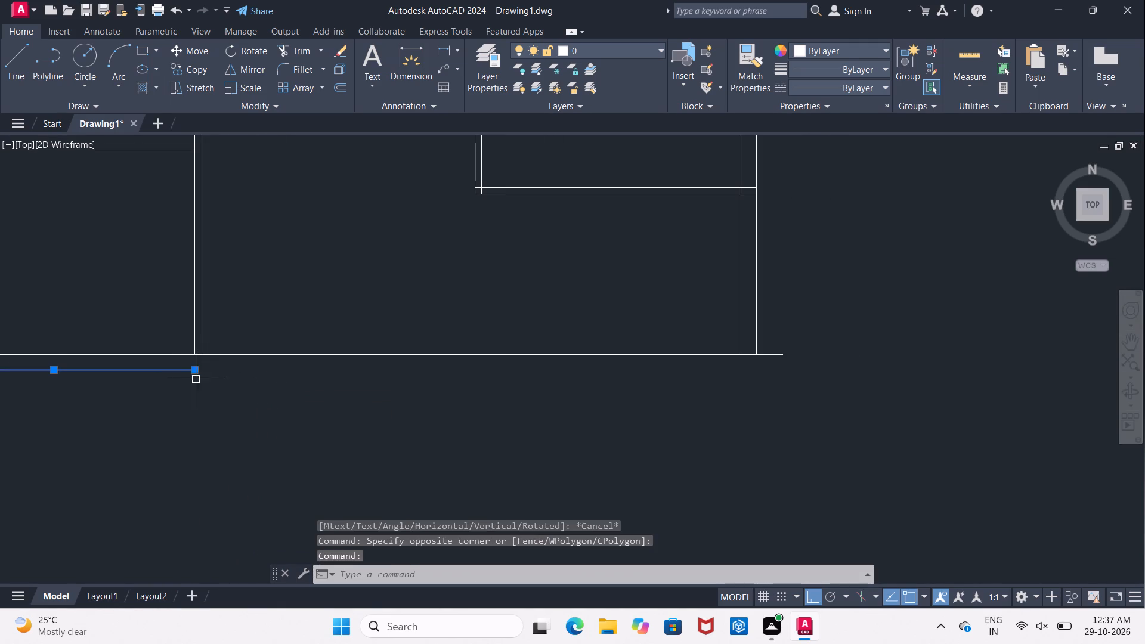
left_click(194, 372)
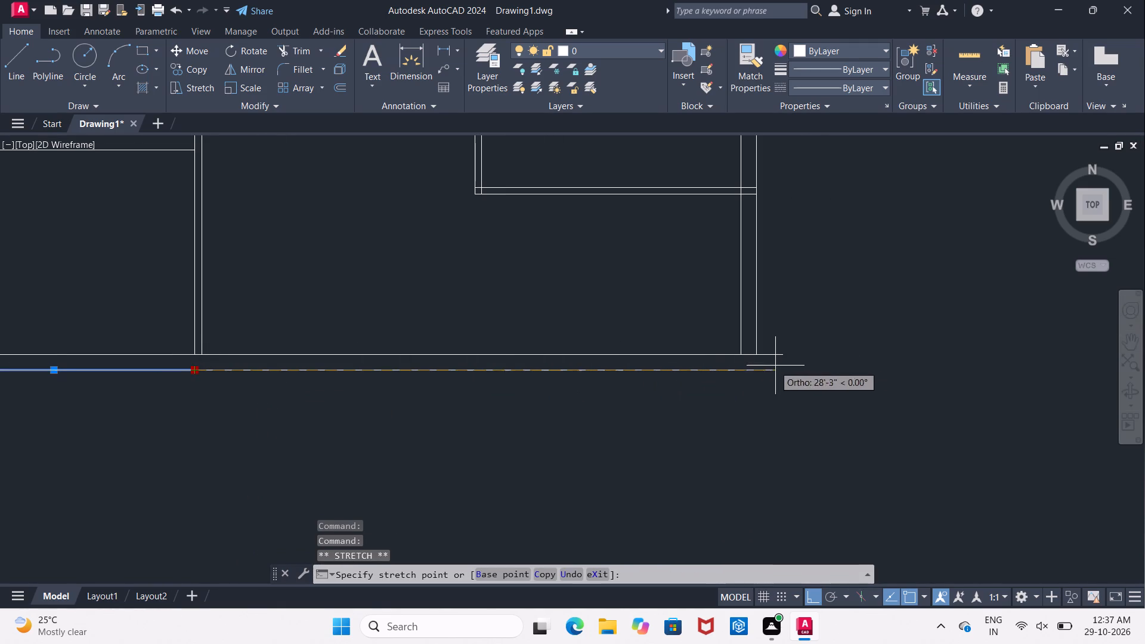
left_click(781, 364)
key("Escape")
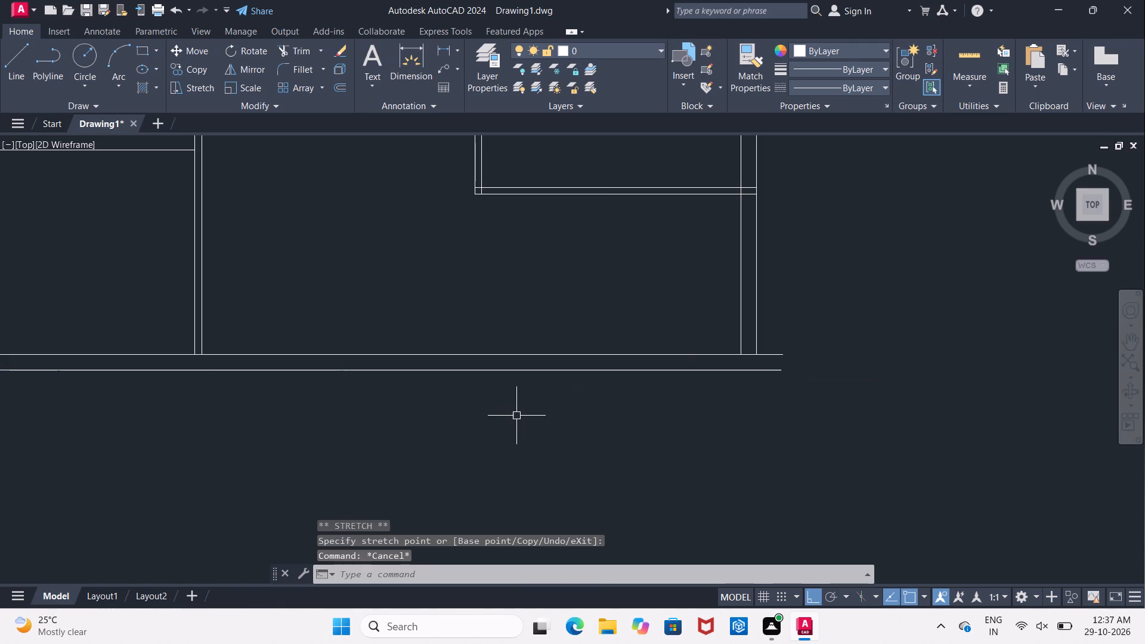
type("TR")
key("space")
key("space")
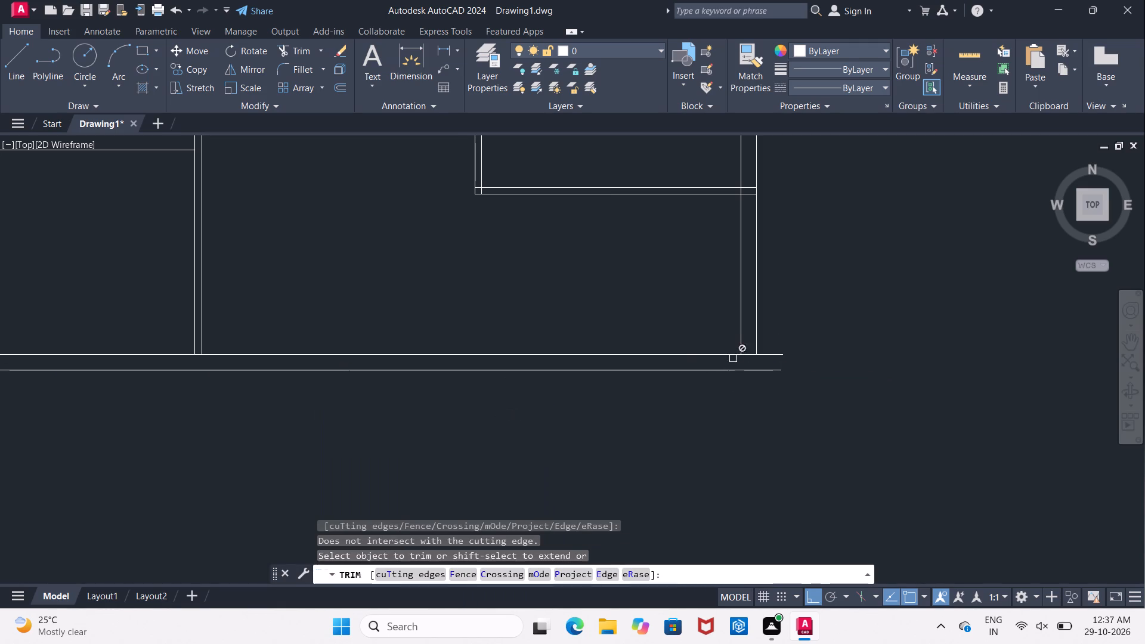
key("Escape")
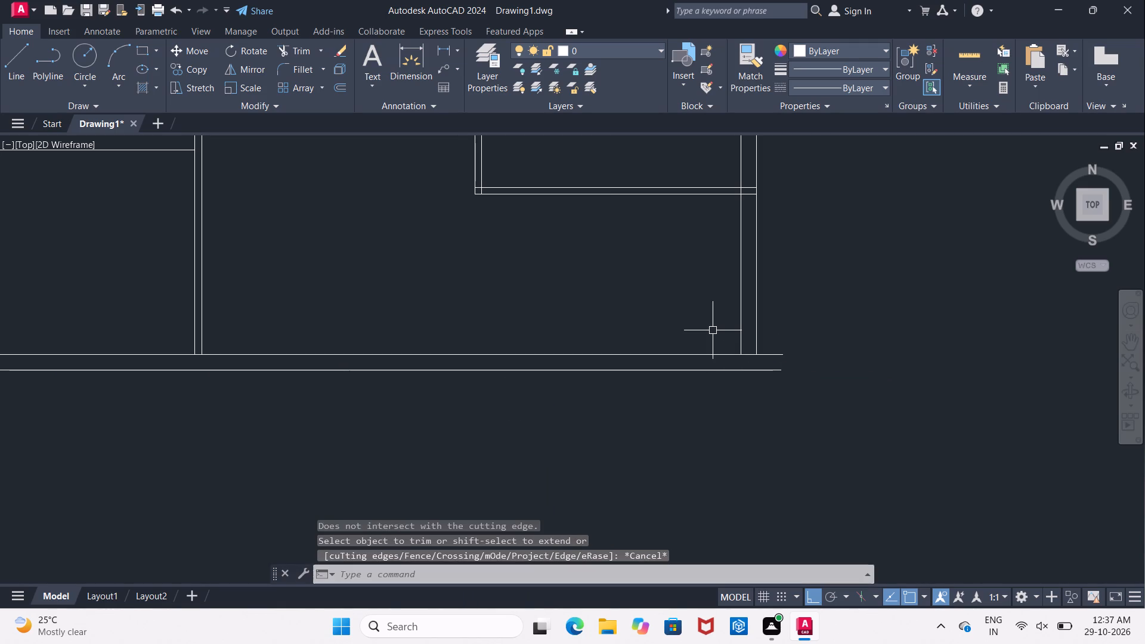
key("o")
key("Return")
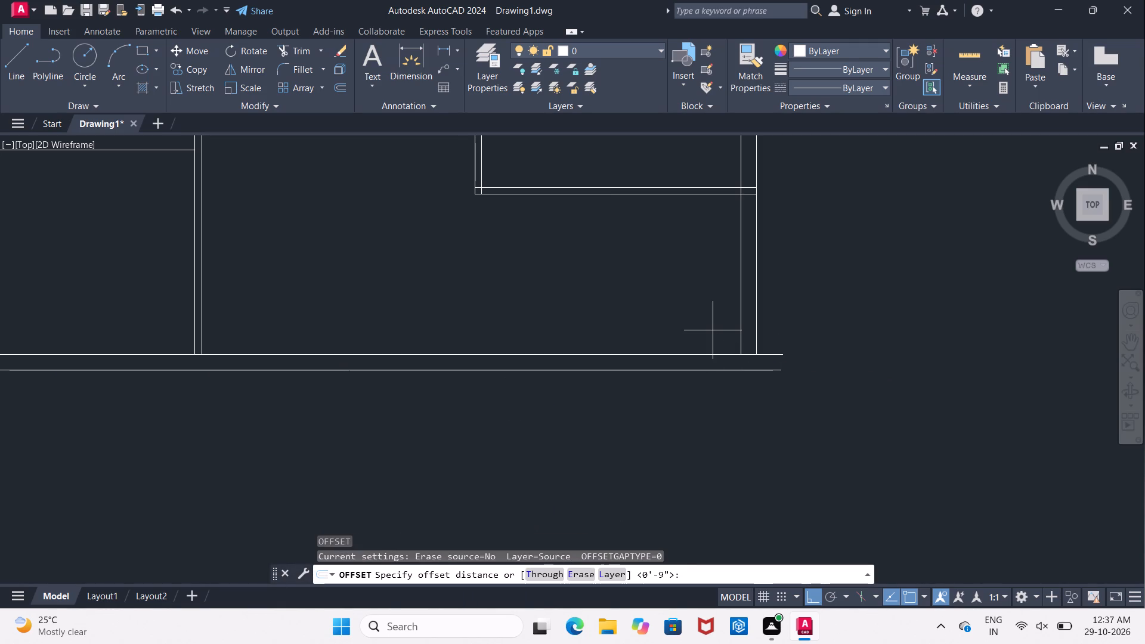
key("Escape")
Extend the inner and outer right wall lines down to the outer bottom wall line.
type("EX")
key("space")
key("space")
left_click(740, 327)
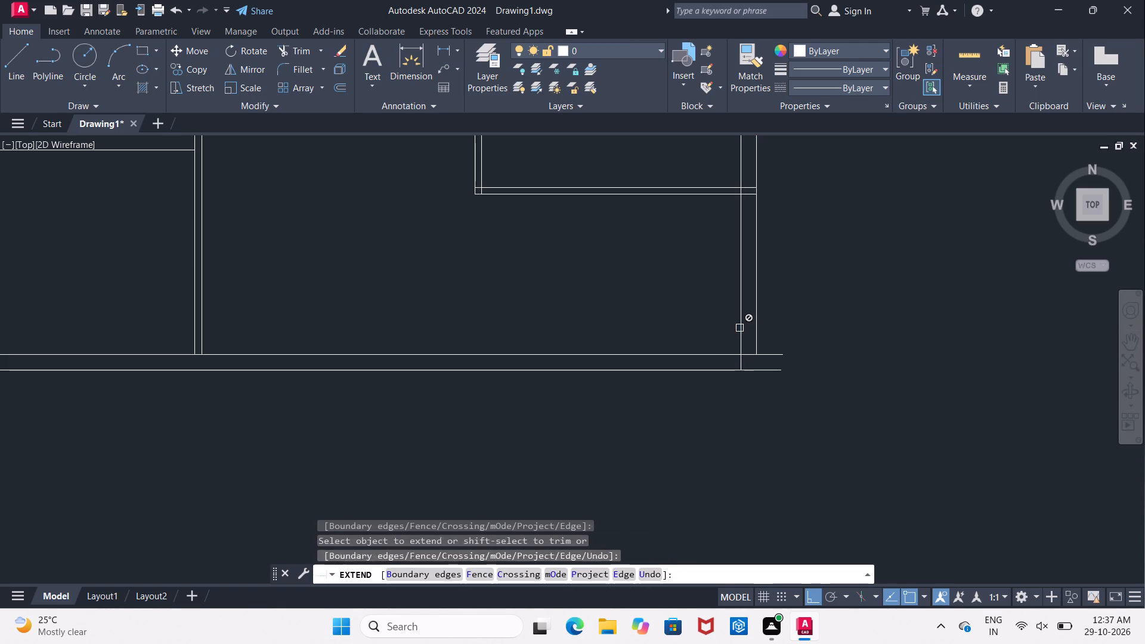
left_click(756, 329)
key("Escape")
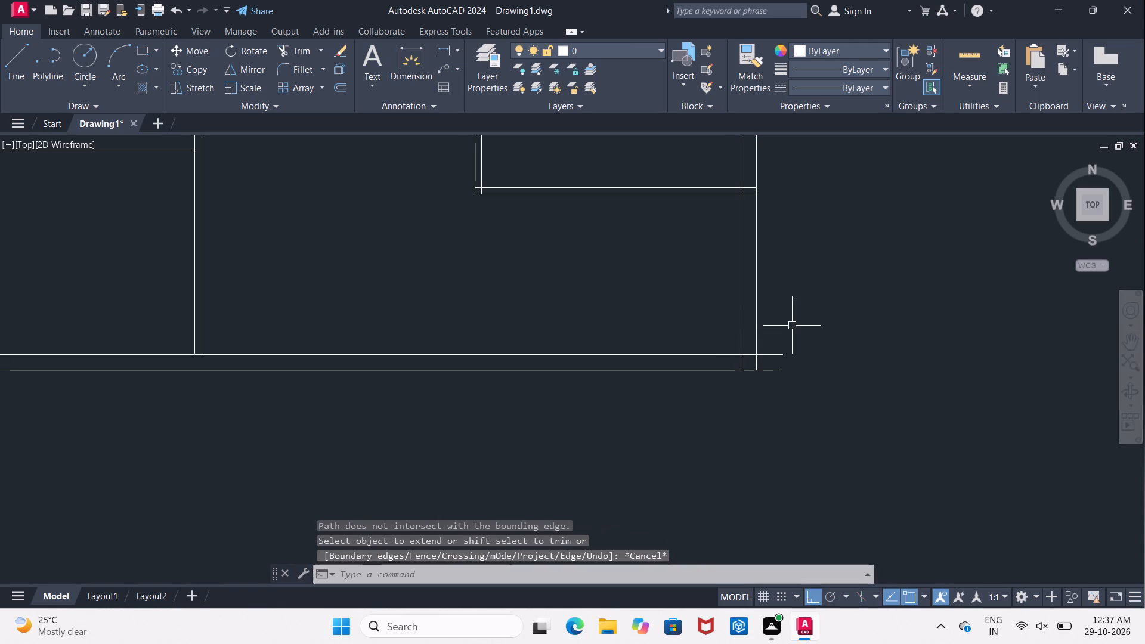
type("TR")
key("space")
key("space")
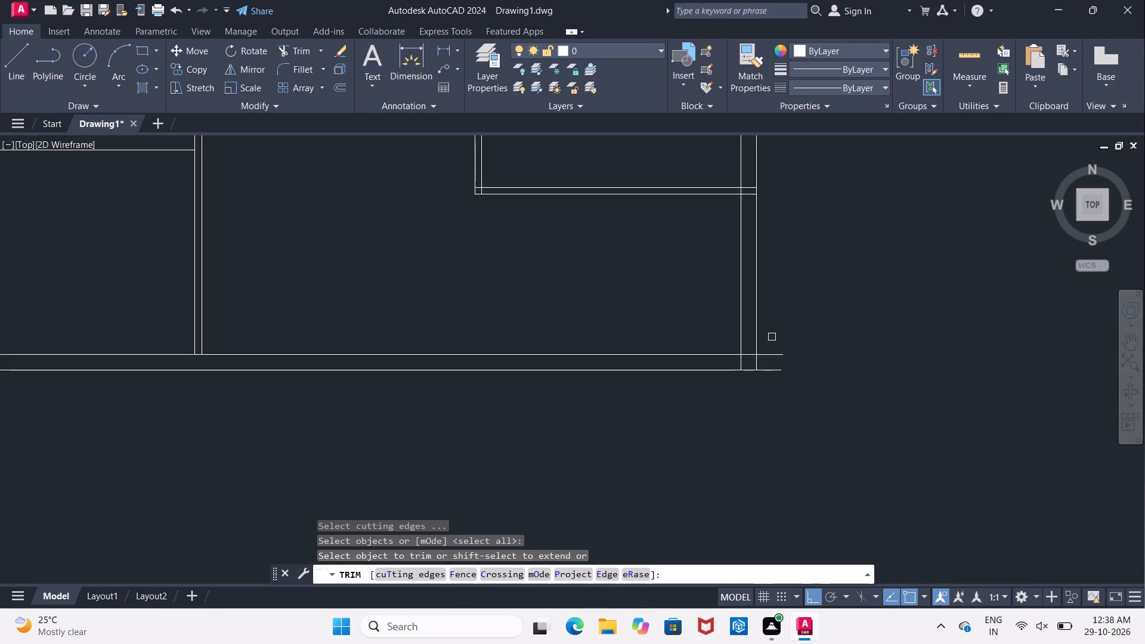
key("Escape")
Trim the ends of both bottom wall lines that project beyond the outer right wall line.
type("TR")
key("space")
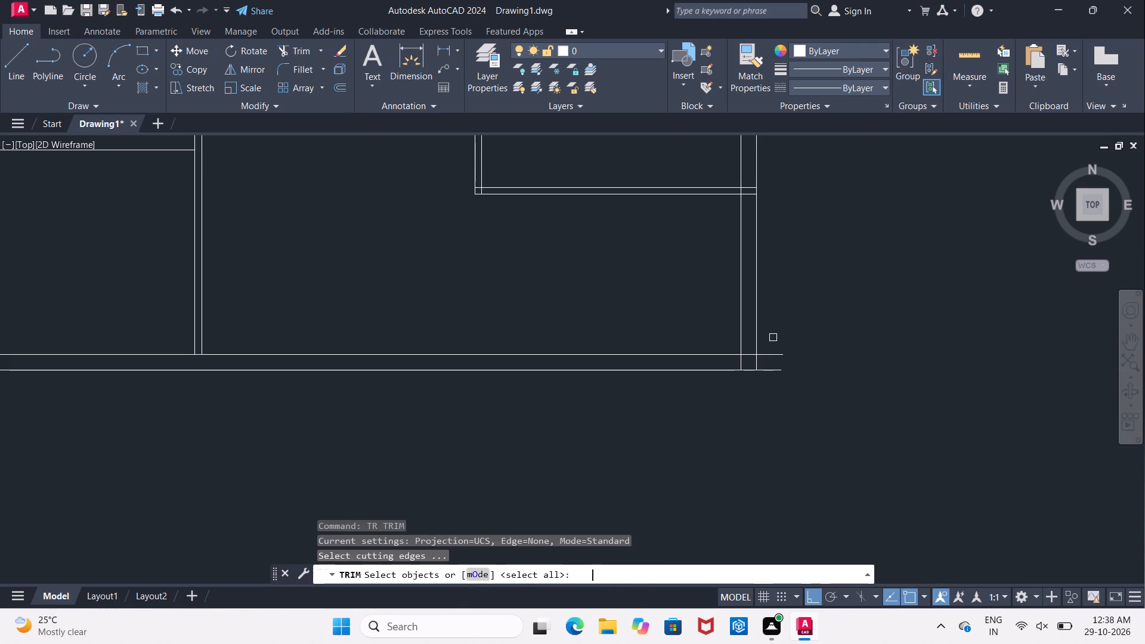
key("space")
left_click(777, 354)
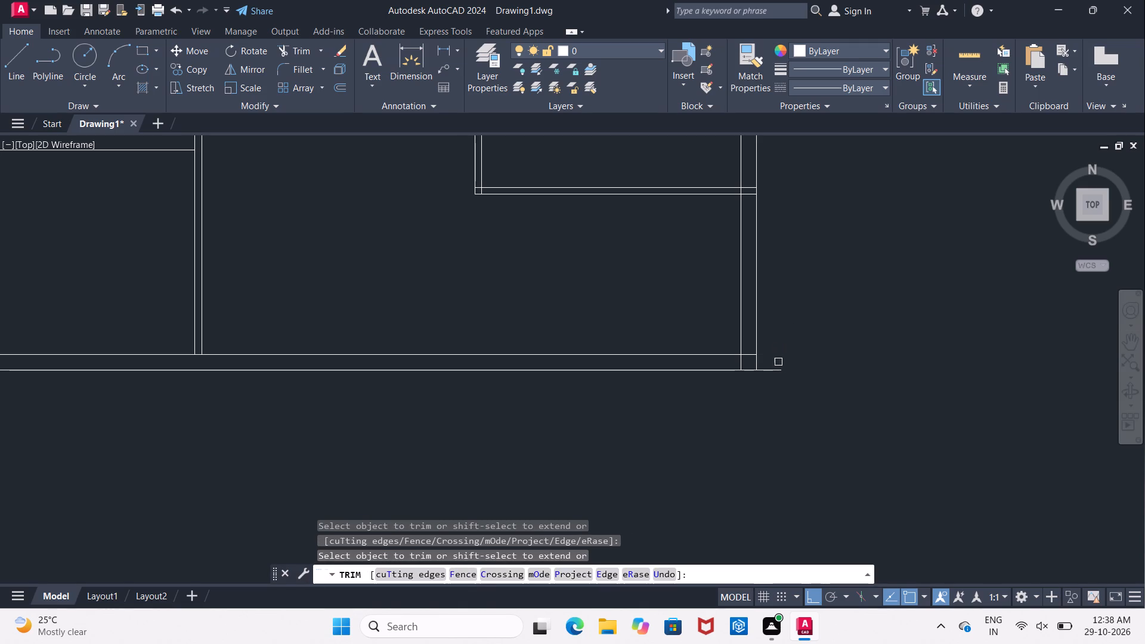
left_click(780, 370)
Delete the lower line of the horizontal wall dividing the two left rooms.
scroll(779, 344, "down", 2)
middle_click_drag(809, 281, 770, 312)
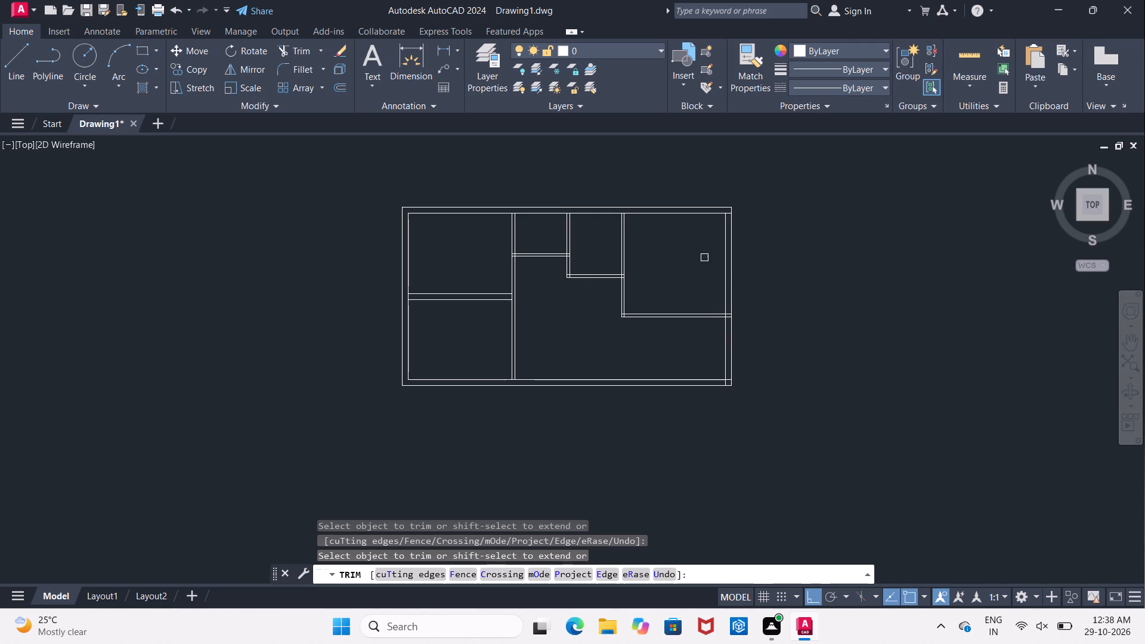
middle_click_drag(704, 258, 667, 310)
middle_click_drag(665, 310, 593, 267)
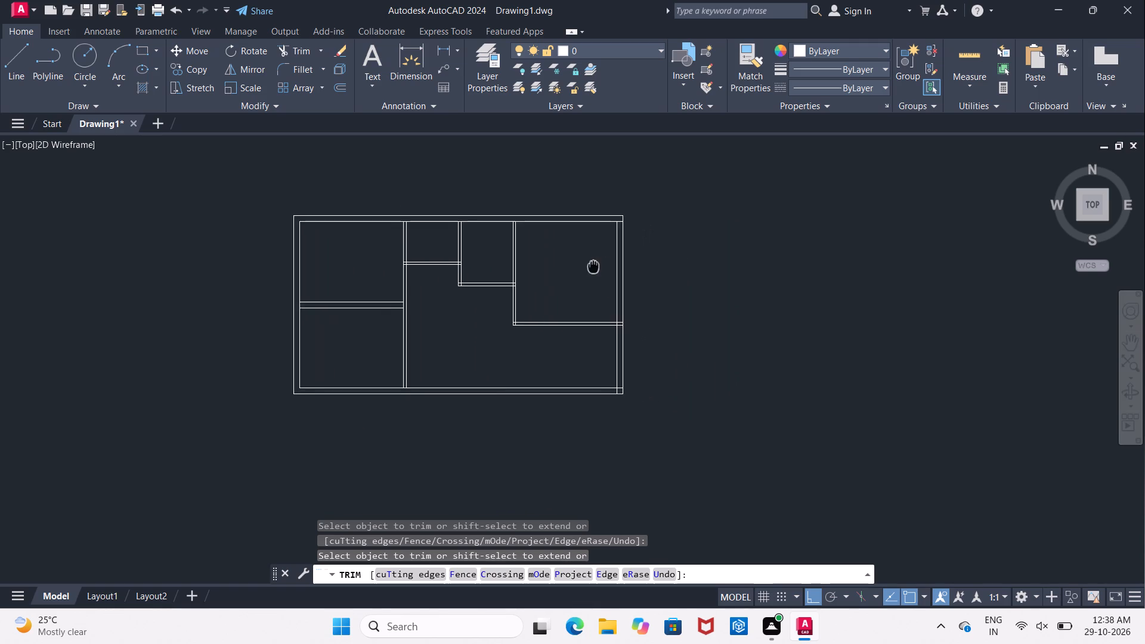
middle_click_drag(593, 267, 559, 262)
middle_click(400, 334)
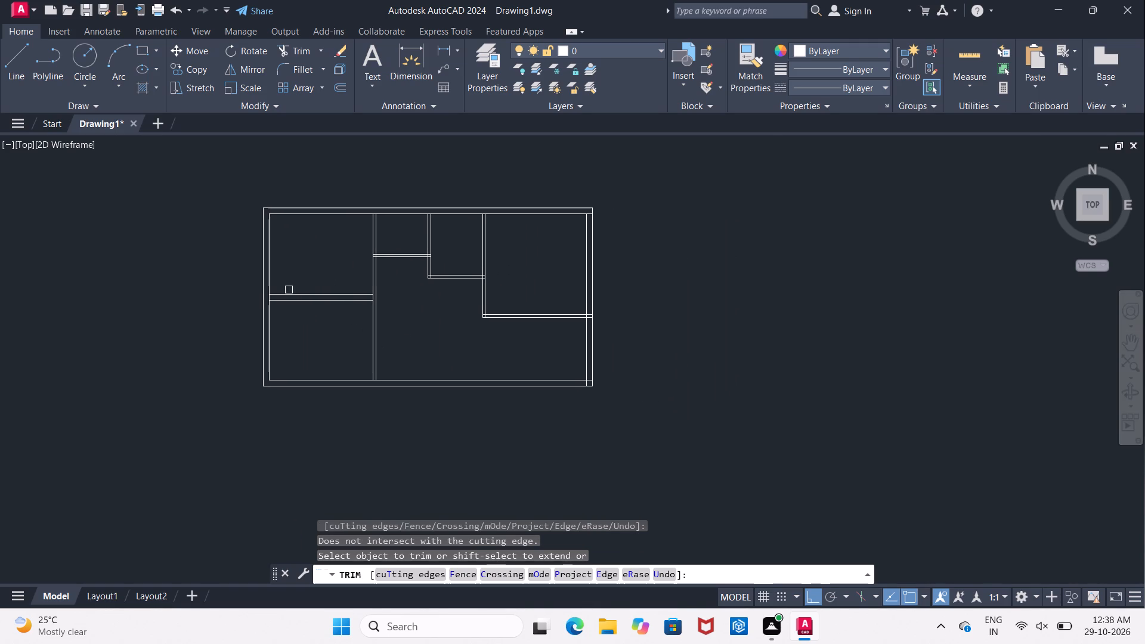
scroll(296, 290, "up", 2)
key("Escape")
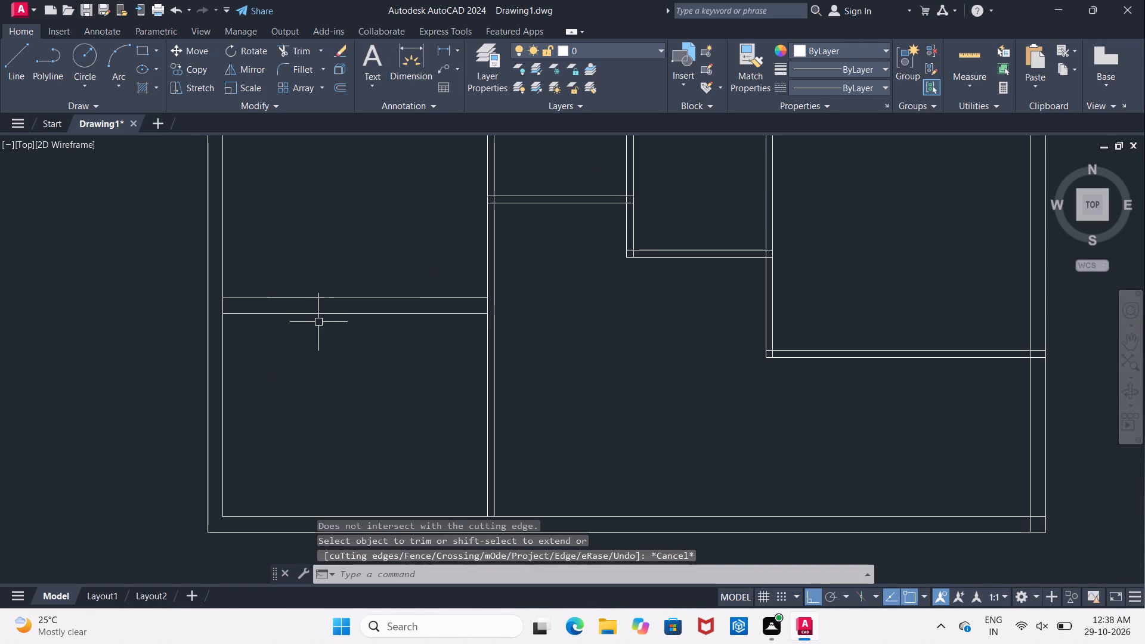
left_click(319, 315)
key("Delete")
Offset the remaining line of the left rooms' dividing wall 4" downward.
middle_click_drag(331, 318, 295, 355)
key("Escape")
key("o")
key("Return")
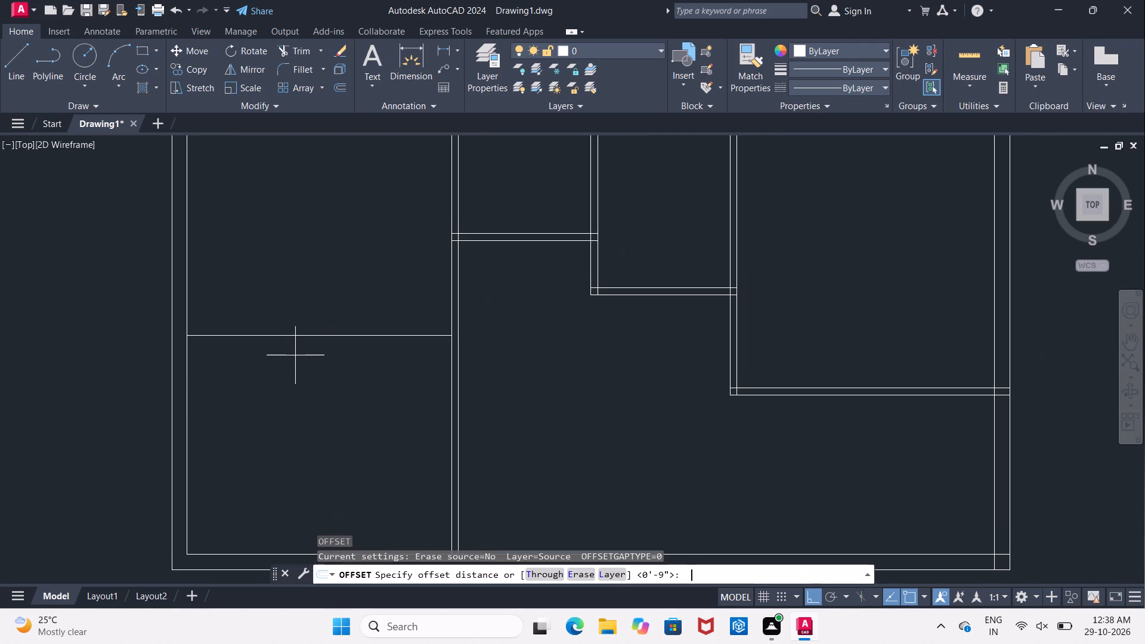
type("4\"")
key("Return")
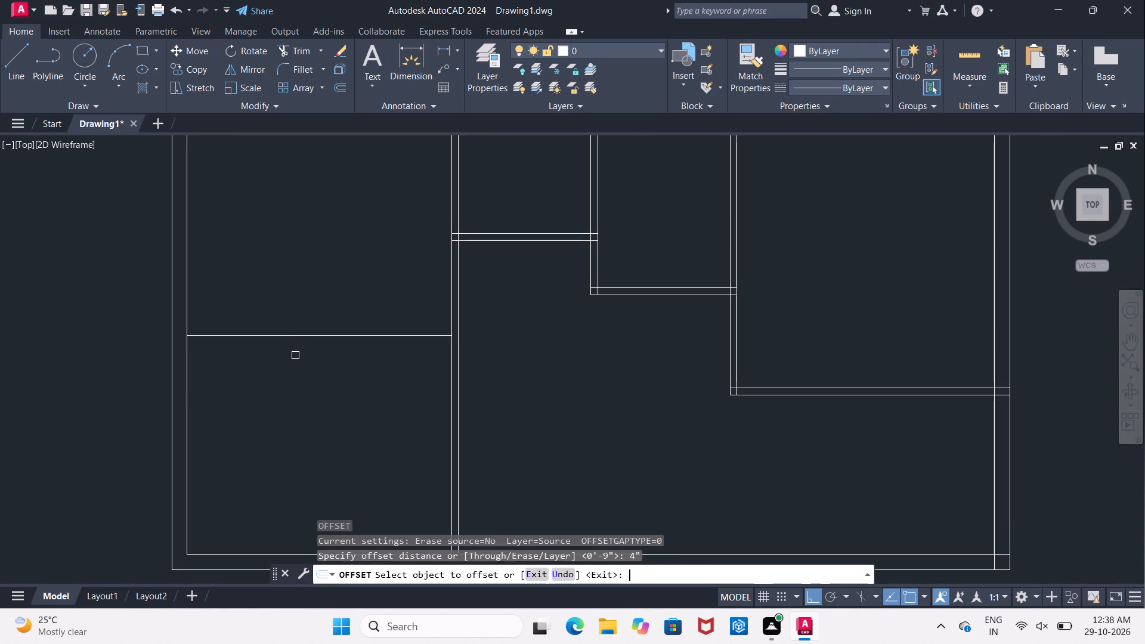
left_click(318, 334)
left_click(332, 373)
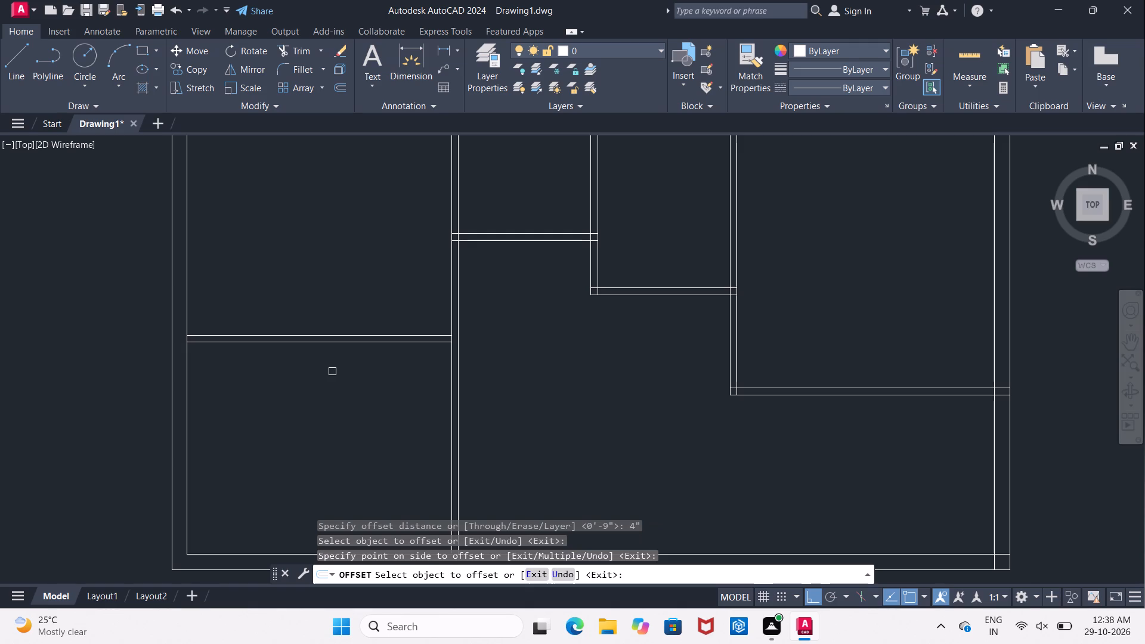
key("Escape")
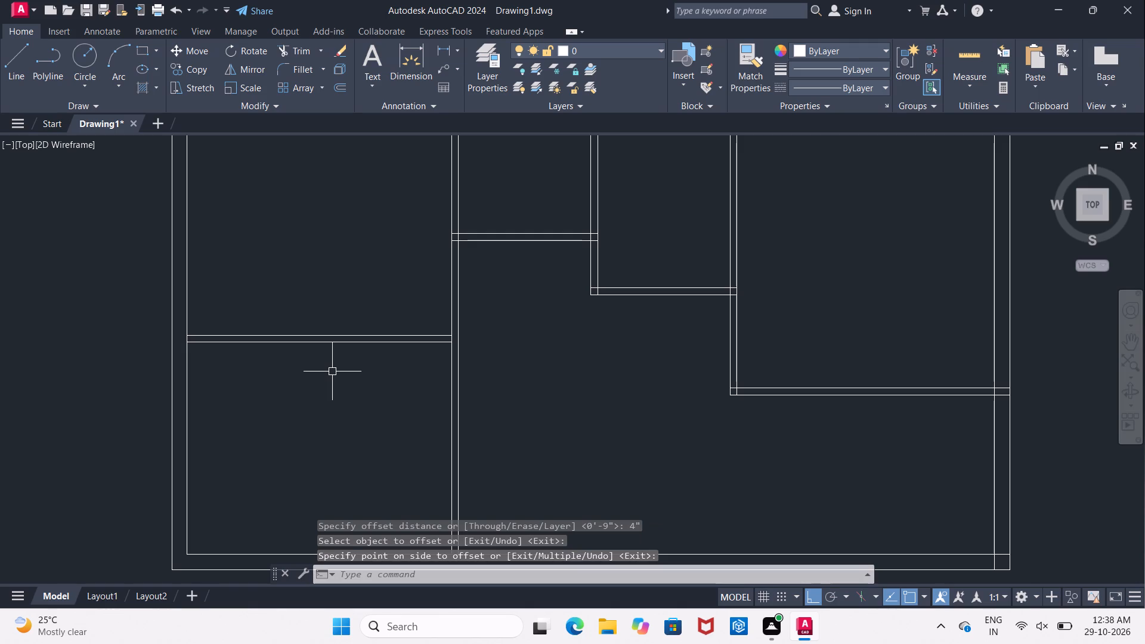
Extend both lines of the left rooms' dividing wall to the outer left wall line and the partition's far right line.
type("EX")
key("space")
key("space")
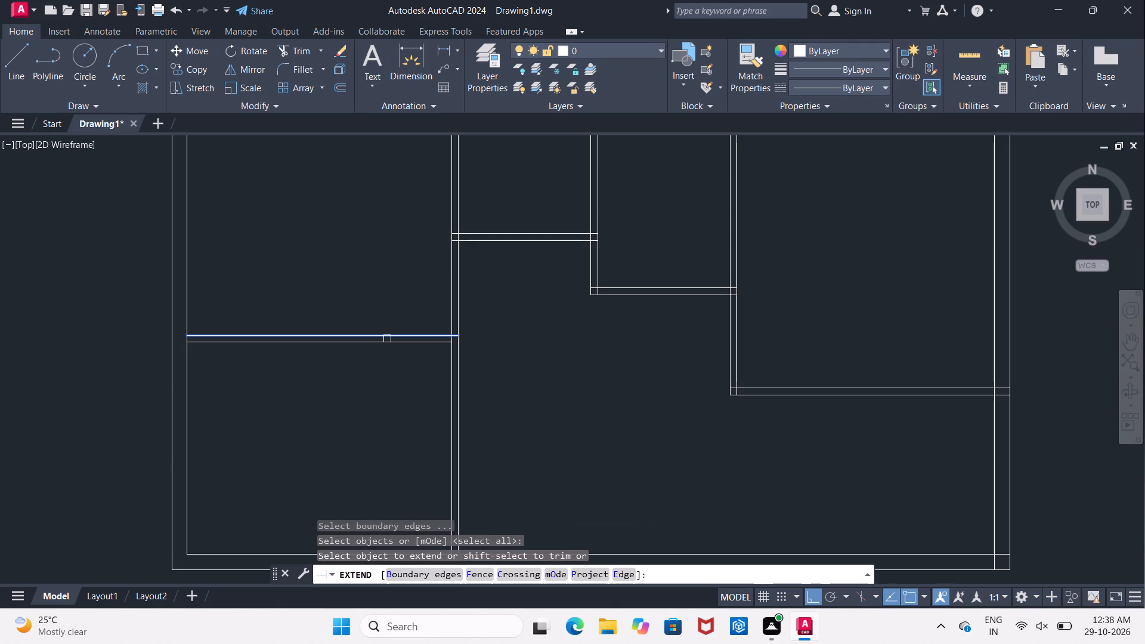
left_click(387, 339)
left_click(287, 339)
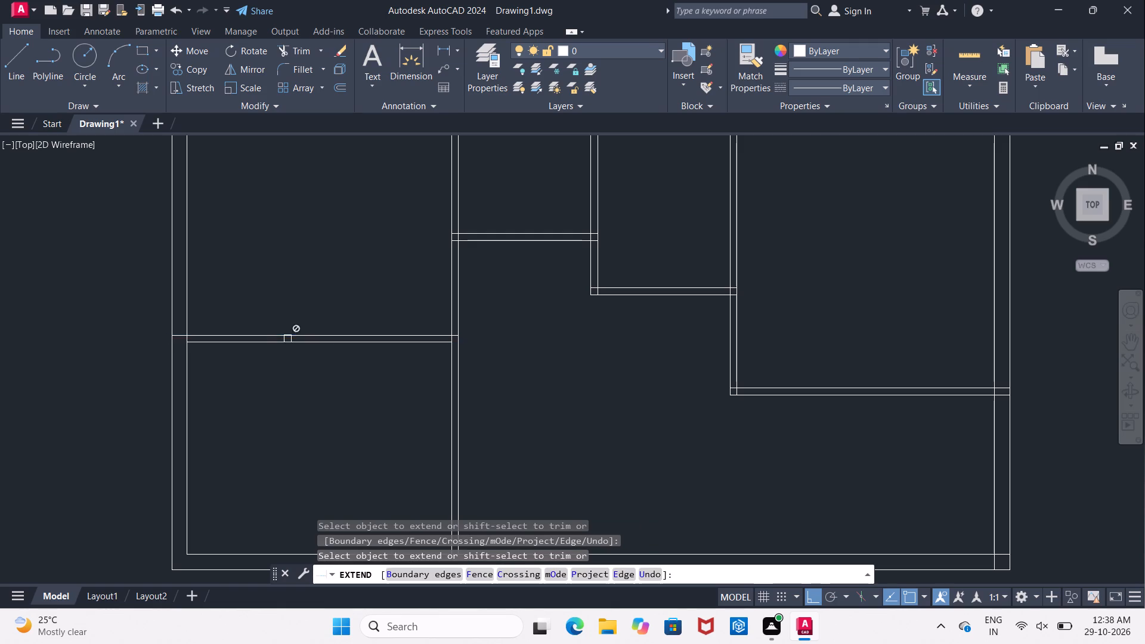
left_click(280, 334)
left_click(275, 345)
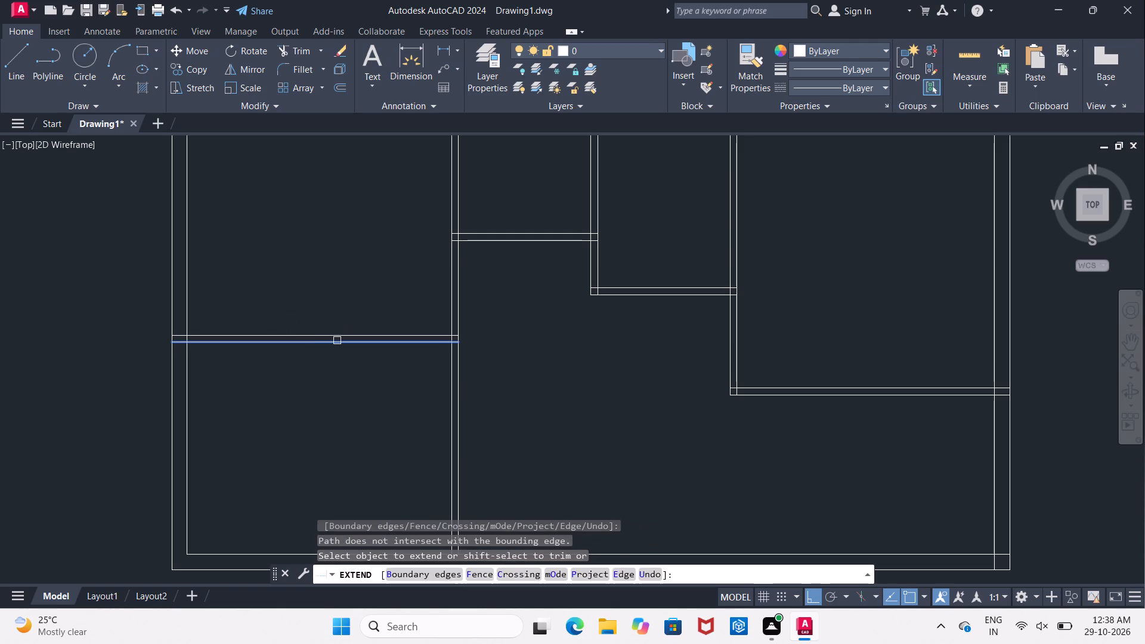
left_click(337, 340)
middle_click_drag(338, 392, 329, 353)
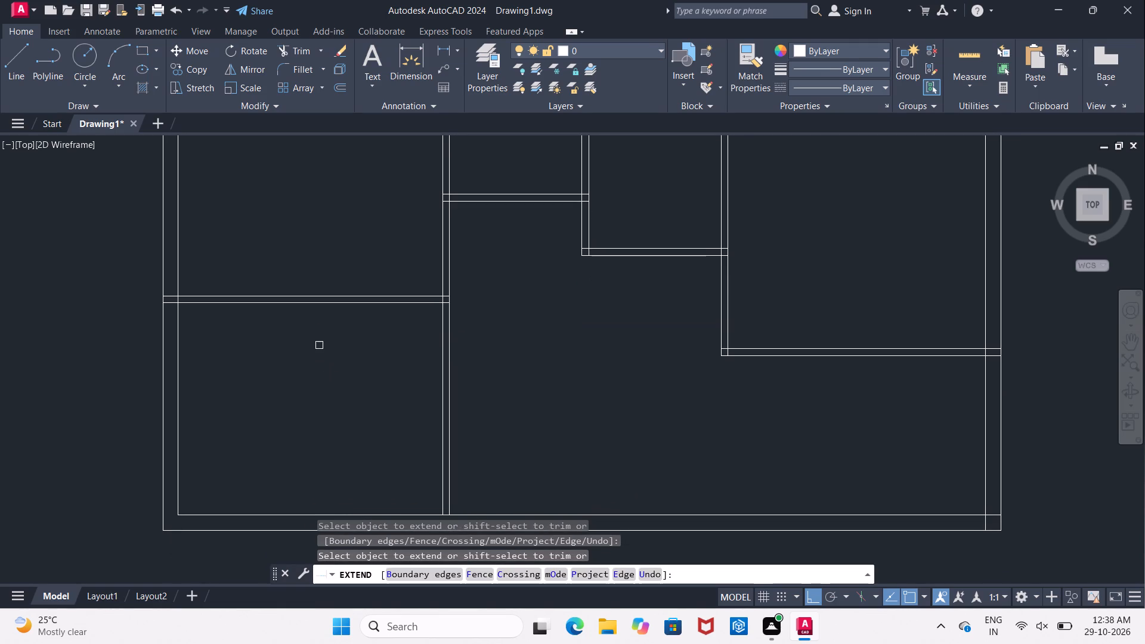
key("Escape")
Offset the lower line of the left rooms' dividing wall 10' downward.
key("o")
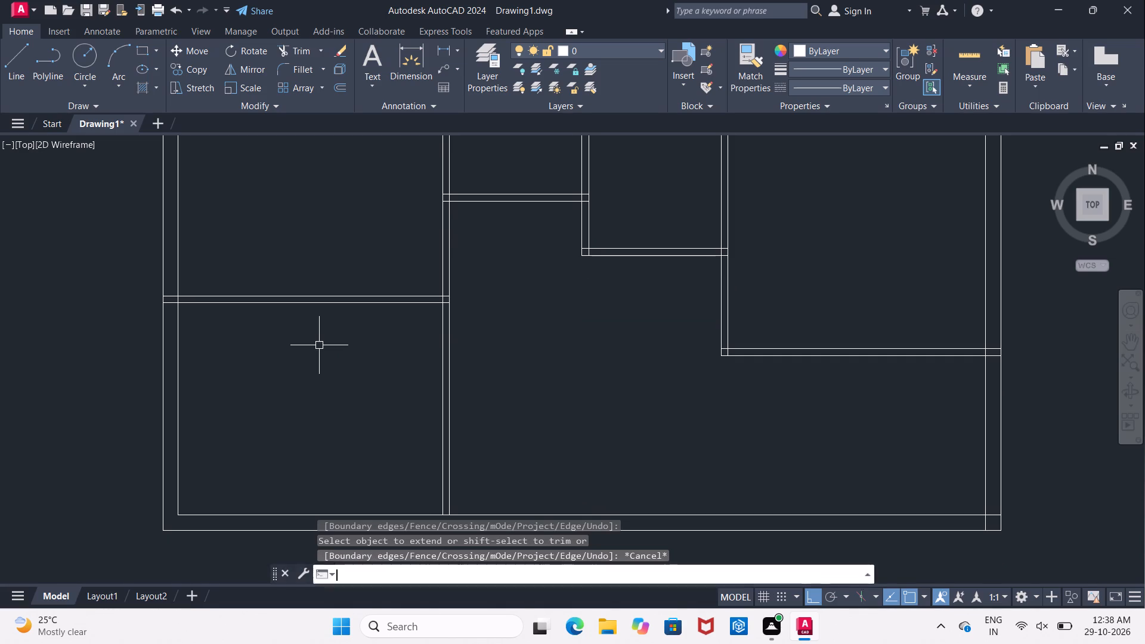
key("Return")
type("10'")
key("Return")
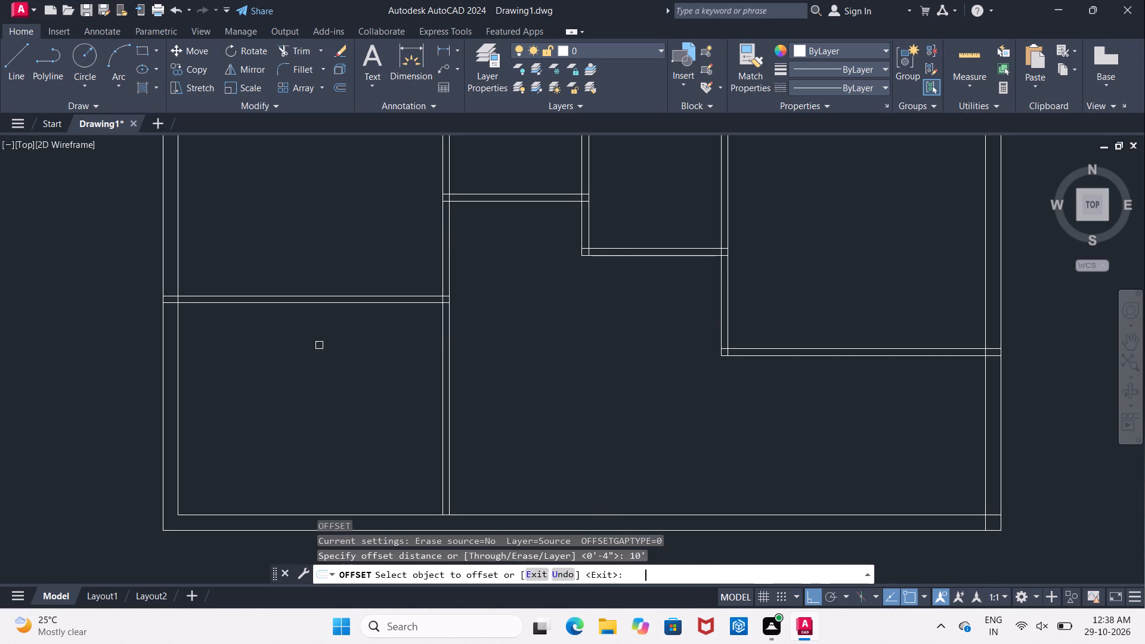
left_click(303, 304)
left_click(312, 432)
middle_click_drag(323, 458, 299, 268)
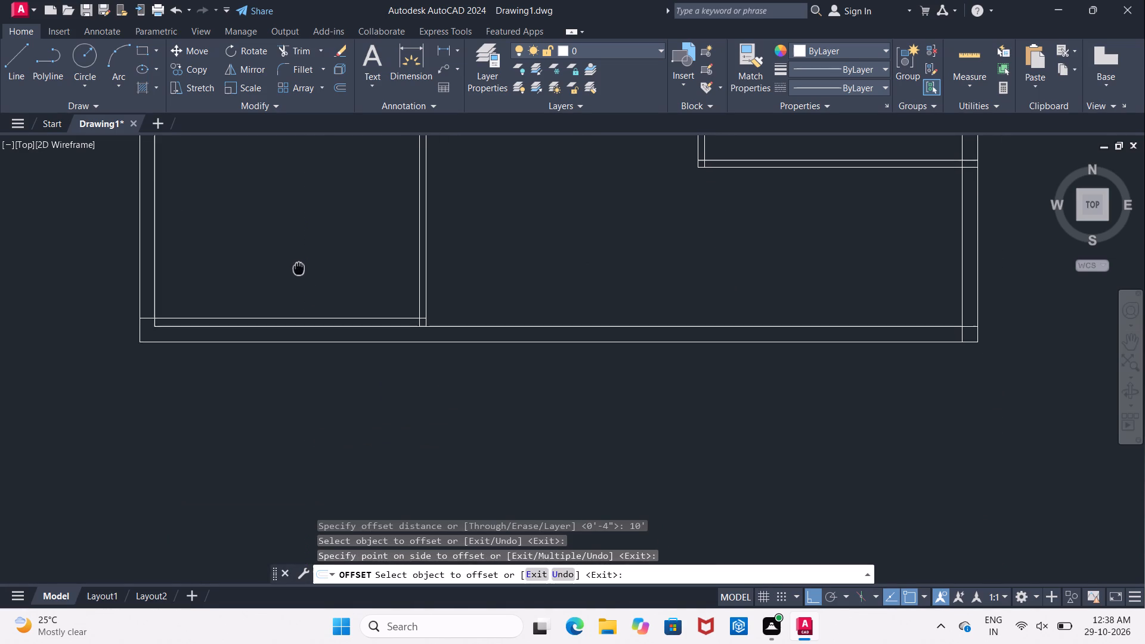
middle_click_drag(299, 268, 298, 268)
key("Escape")
Delete the two old full-length bottom wall lines below the new offset line.
left_click(303, 326)
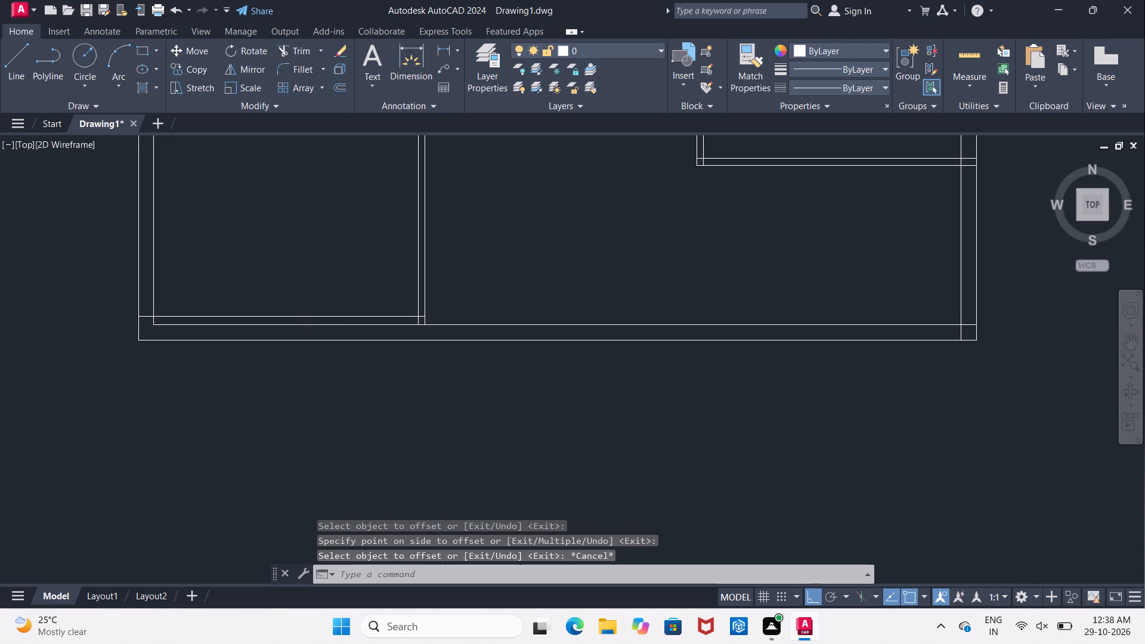
left_click(308, 343)
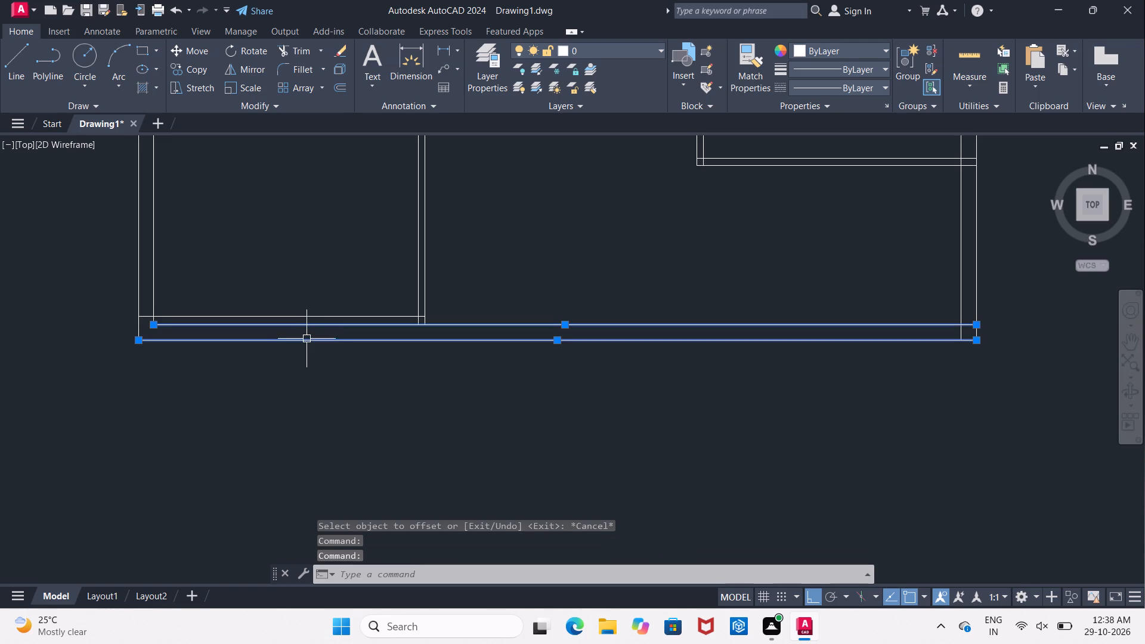
key("Delete")
key("Escape")
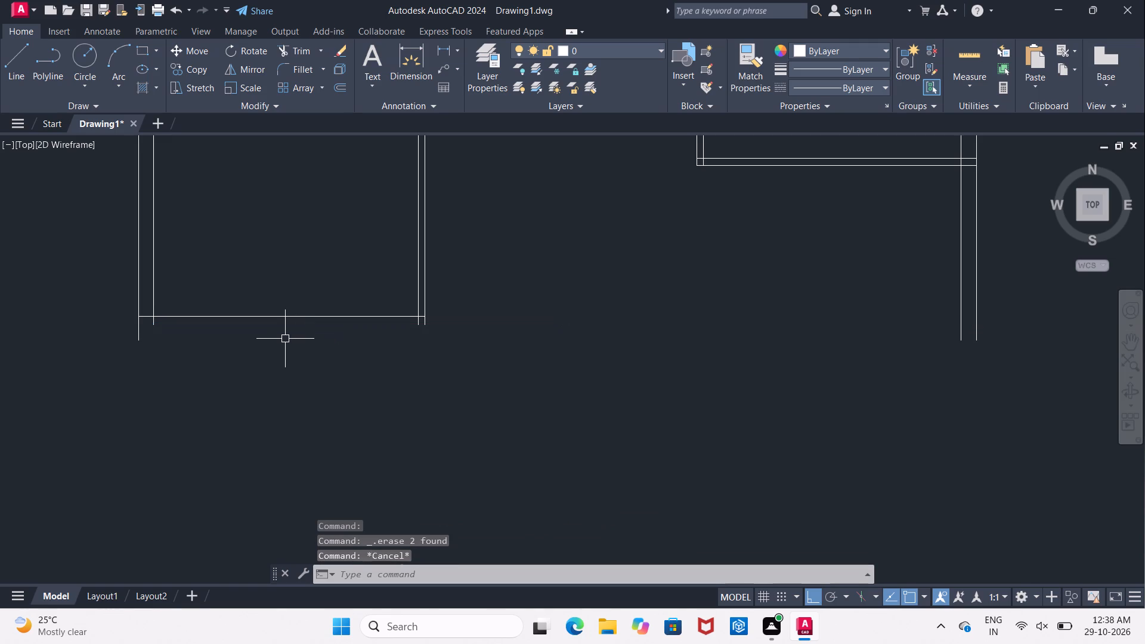
Offset the lower-left room's new bottom line 9" downward to form the outer bottom wall line.
key("o")
key("Return")
type("9\"")
key("Return")
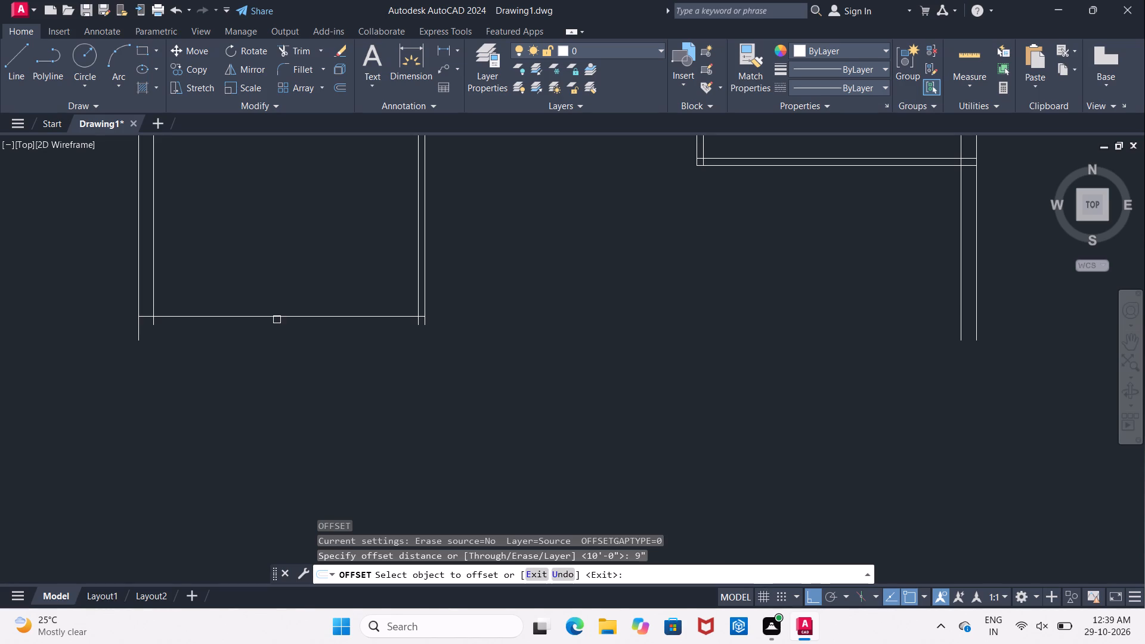
left_click(277, 316)
left_click(277, 346)
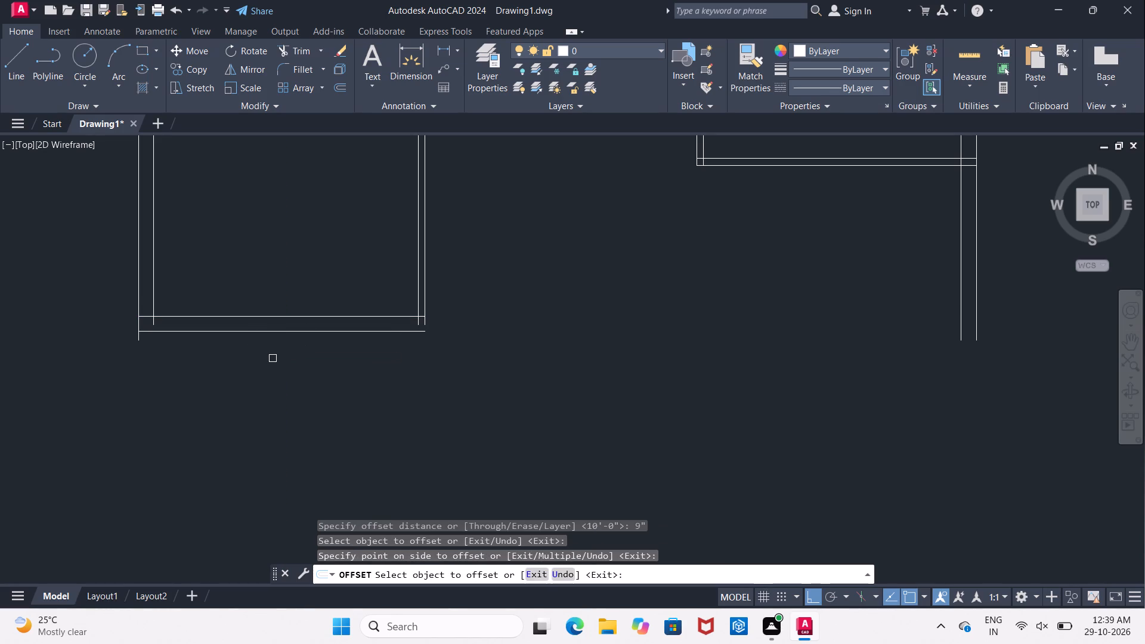
key("Escape")
Extend the inner left wall line and both lines of the lower-left room's right partition down to the outer bottom line.
type("EX")
key("space")
key("space")
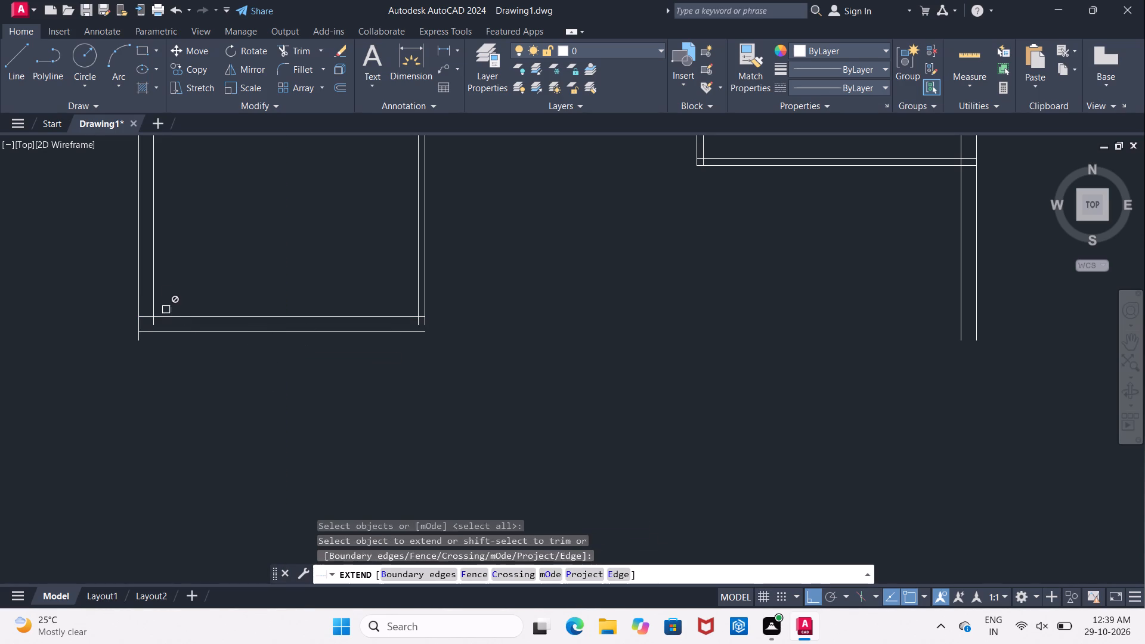
left_click(150, 301)
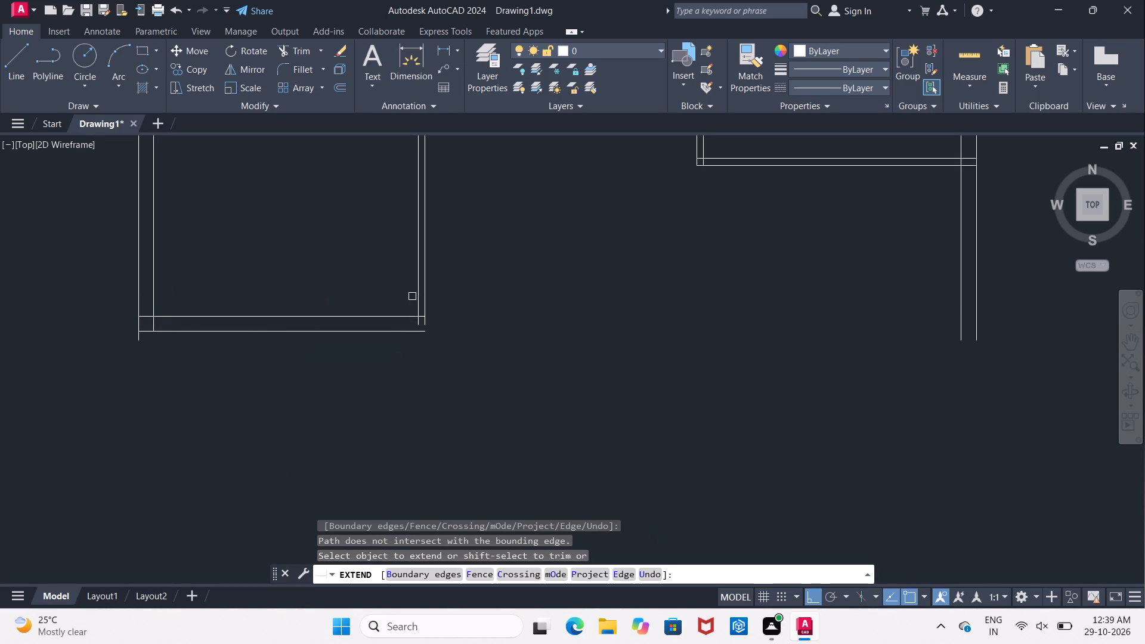
left_click(415, 302)
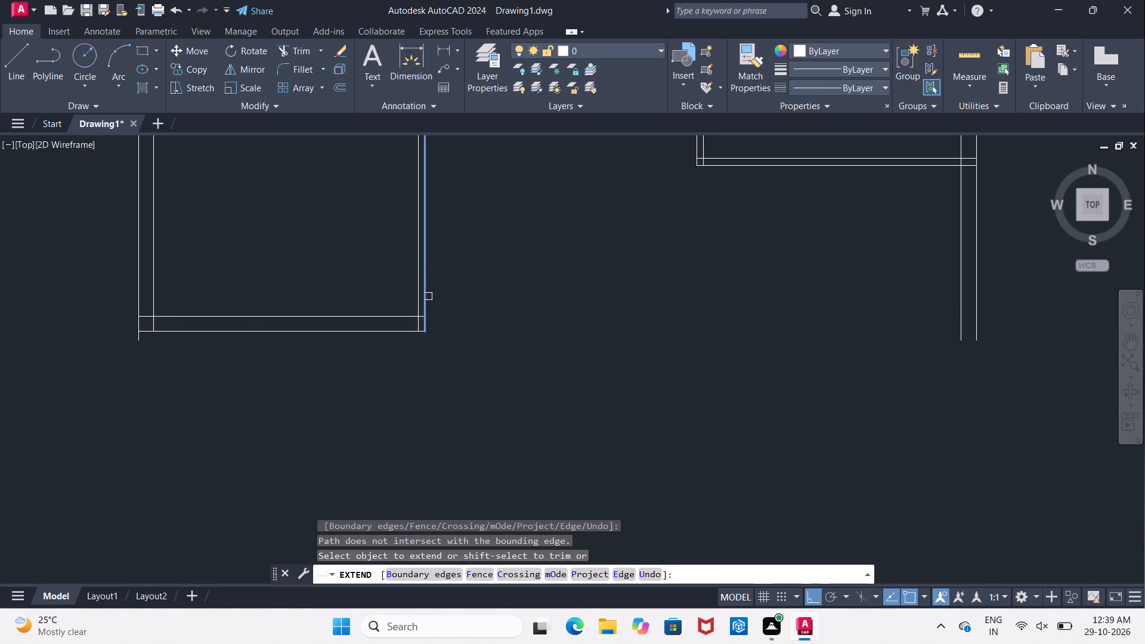
left_click(426, 301)
middle_click_drag(287, 305, 327, 312)
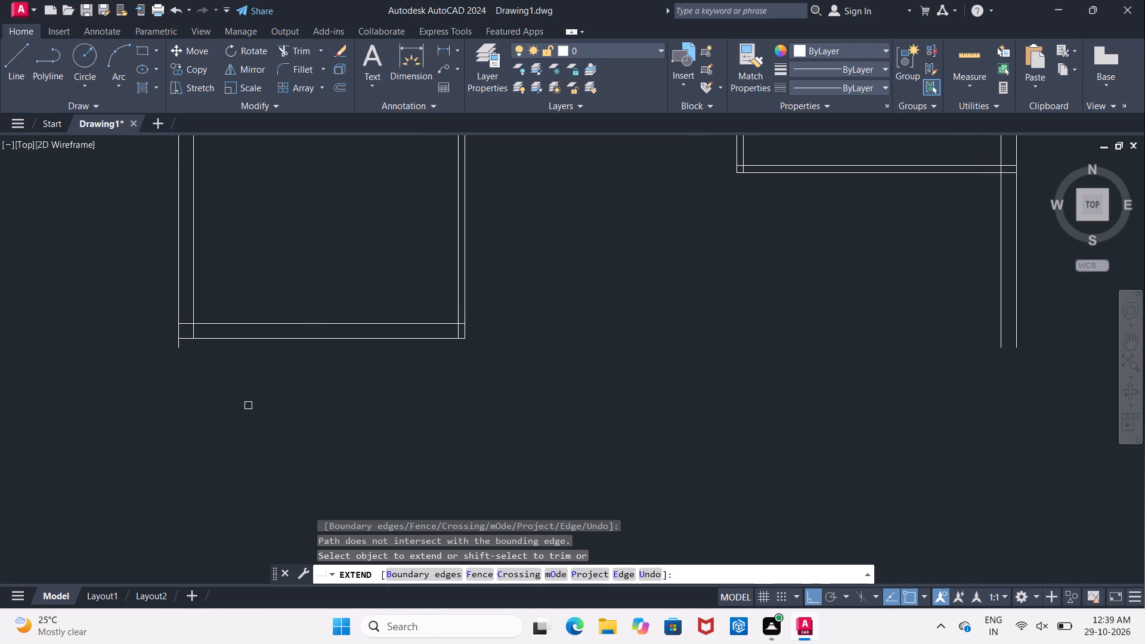
key("Escape")
Trim the end of the outer left wall line that projects below the outer bottom wall line.
type("TR")
key("space")
key("space")
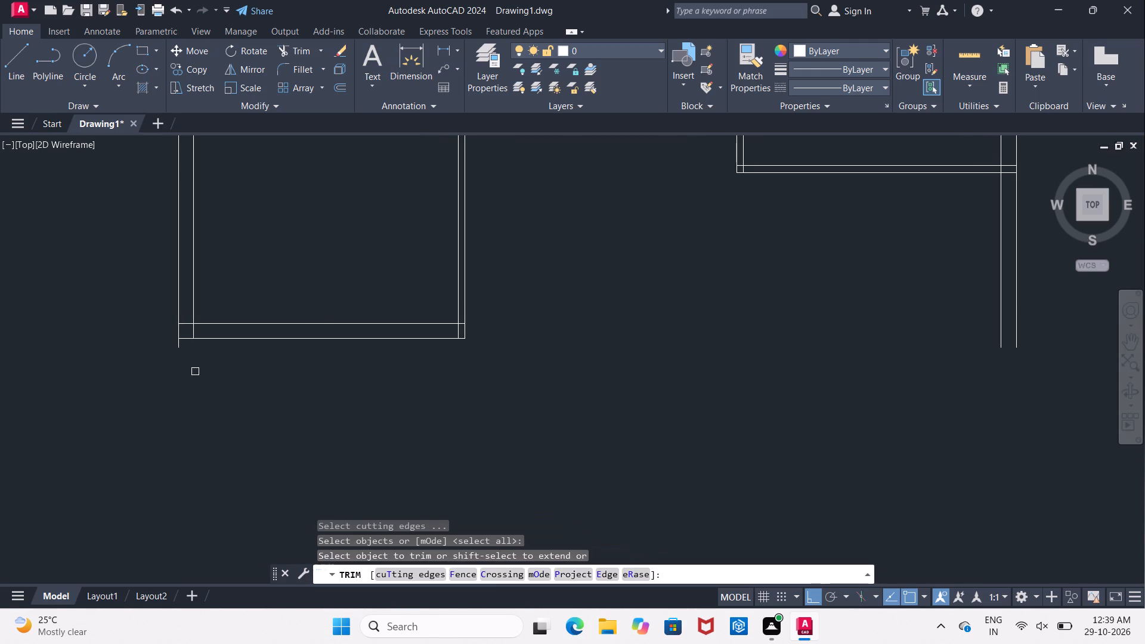
left_click(175, 347)
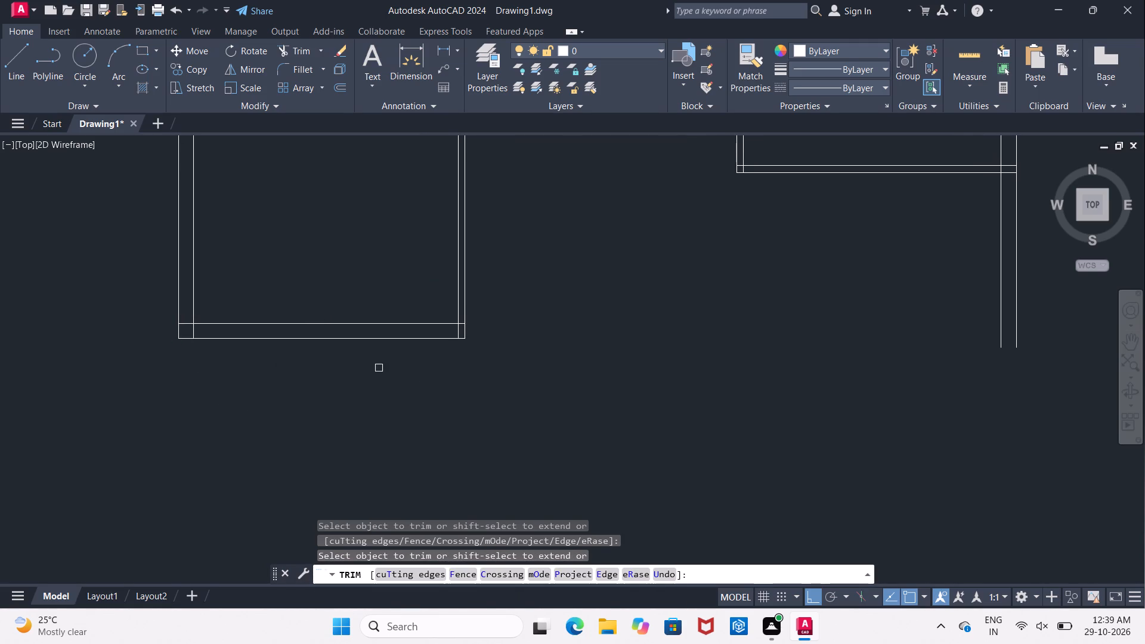
middle_click_drag(459, 383, 250, 426)
middle_click_drag(382, 409, 352, 402)
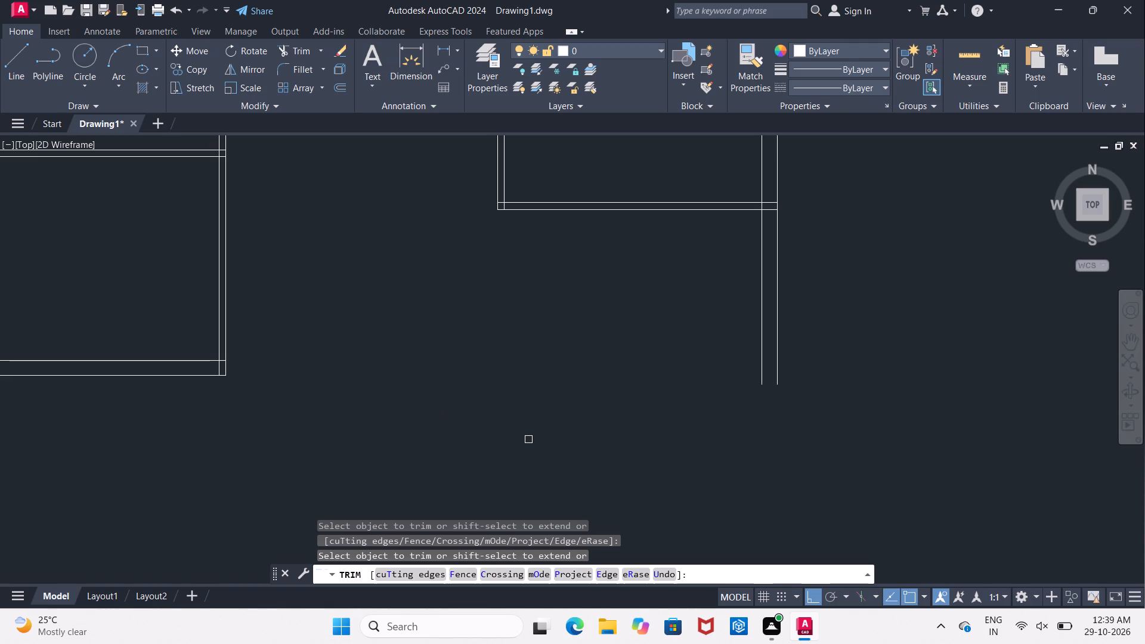
middle_click_drag(546, 381, 459, 396)
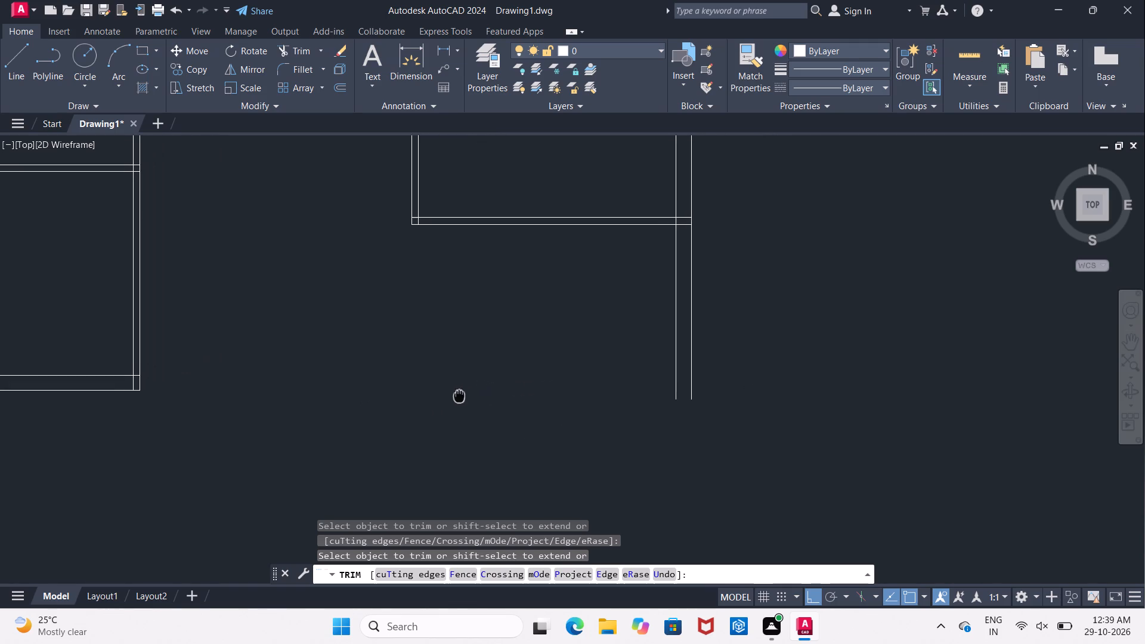
middle_click_drag(459, 396, 459, 397)
key("Escape")
Extend both bottom wall lines from the lower-left room across to the outer right wall line.
scroll(448, 398, "down", 2)
middle_click_drag(448, 398, 358, 402)
scroll(358, 402, "up", 1)
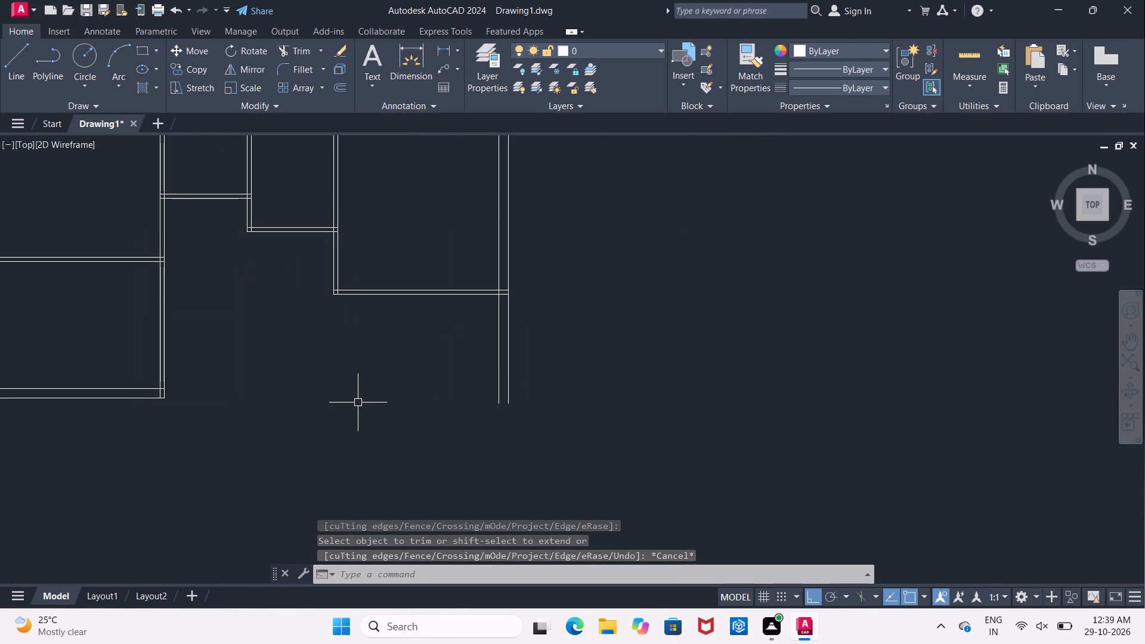
key("Escape")
type("EX")
key("space")
key("space")
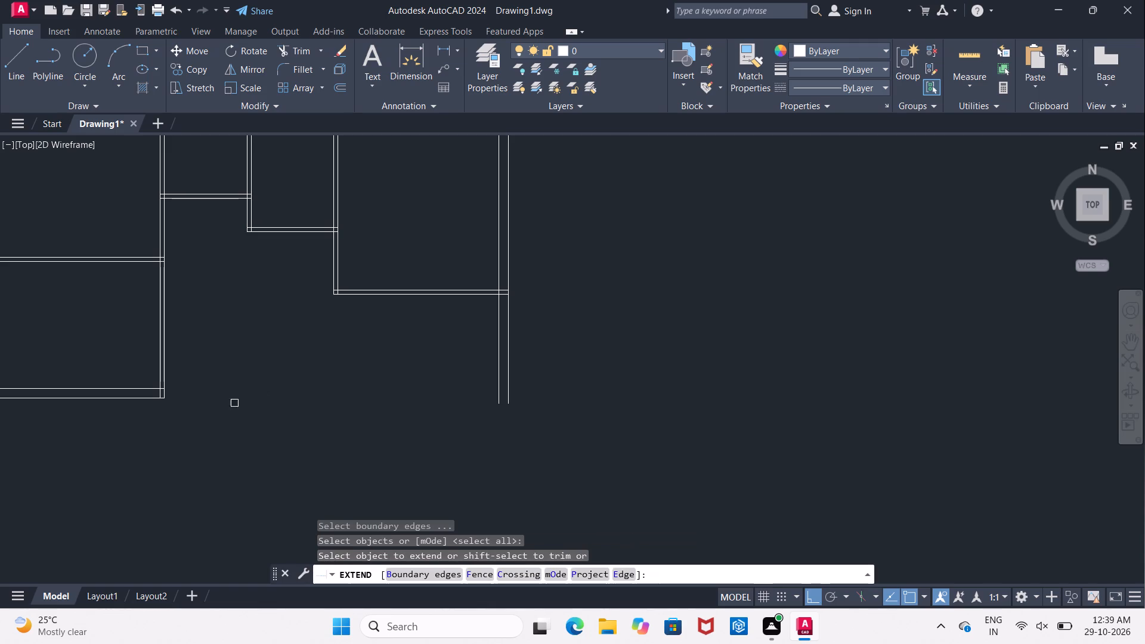
left_click(152, 400)
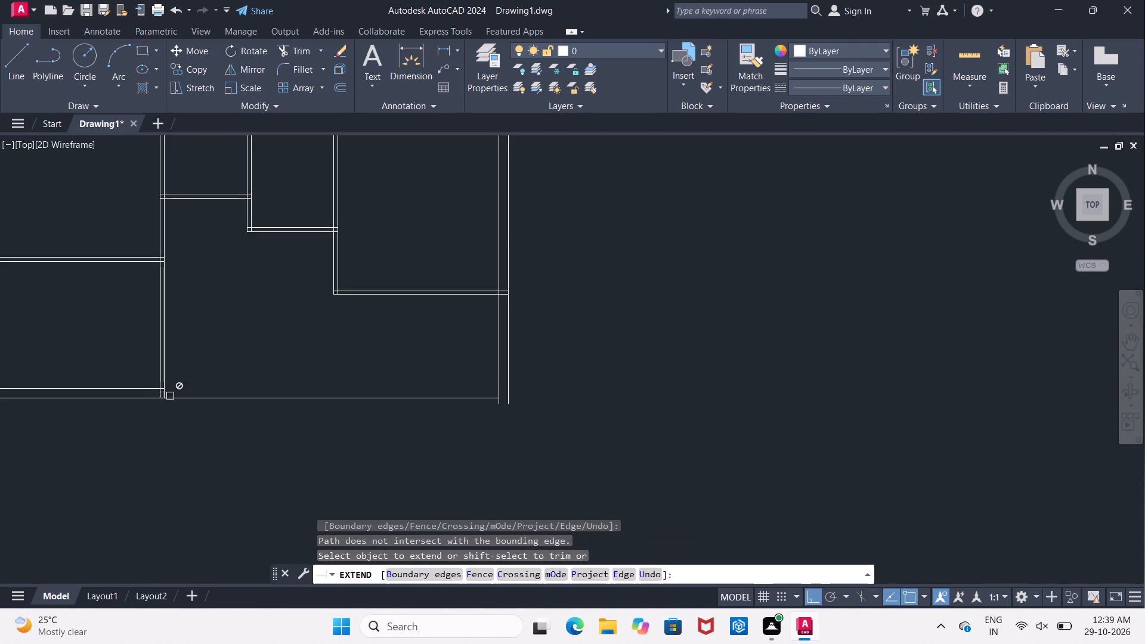
left_click(380, 395)
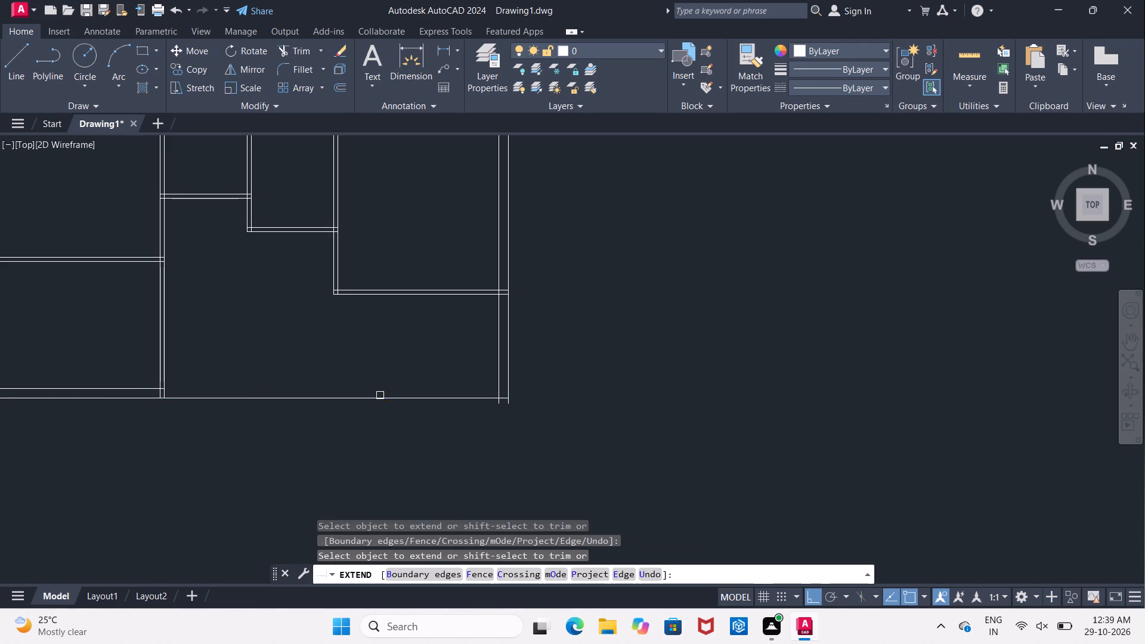
left_click(122, 389)
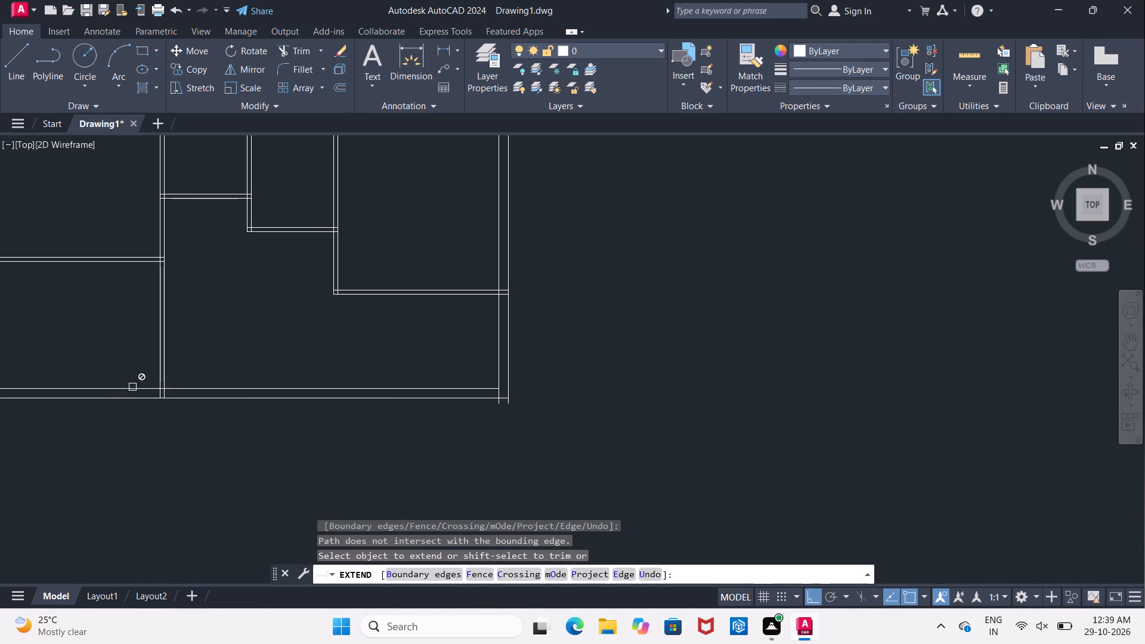
left_click(321, 385)
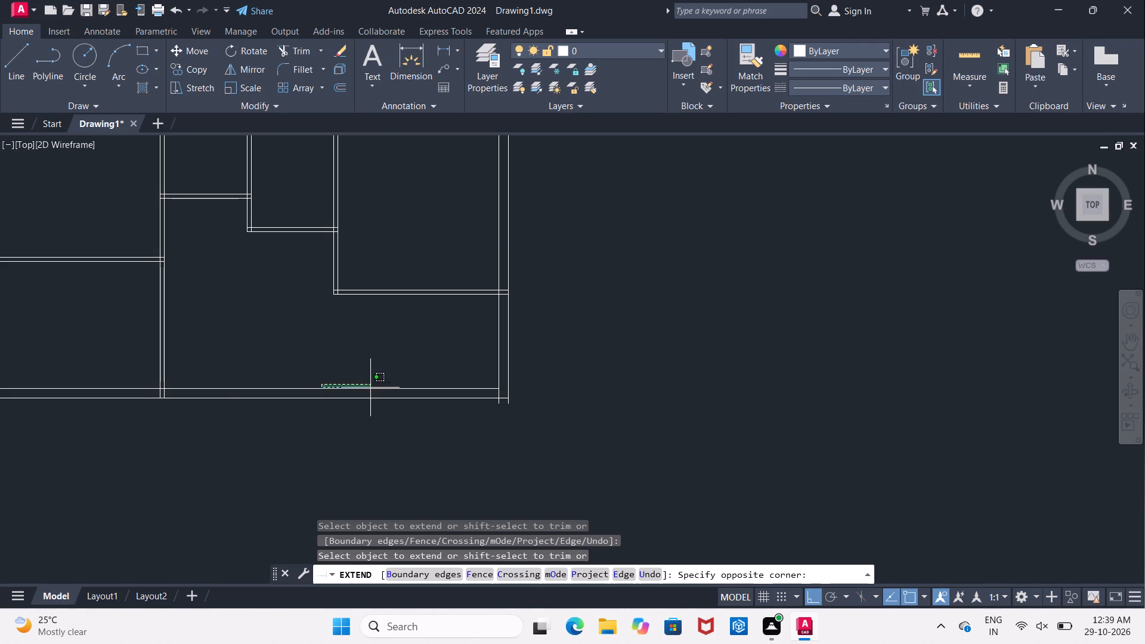
left_click(371, 389)
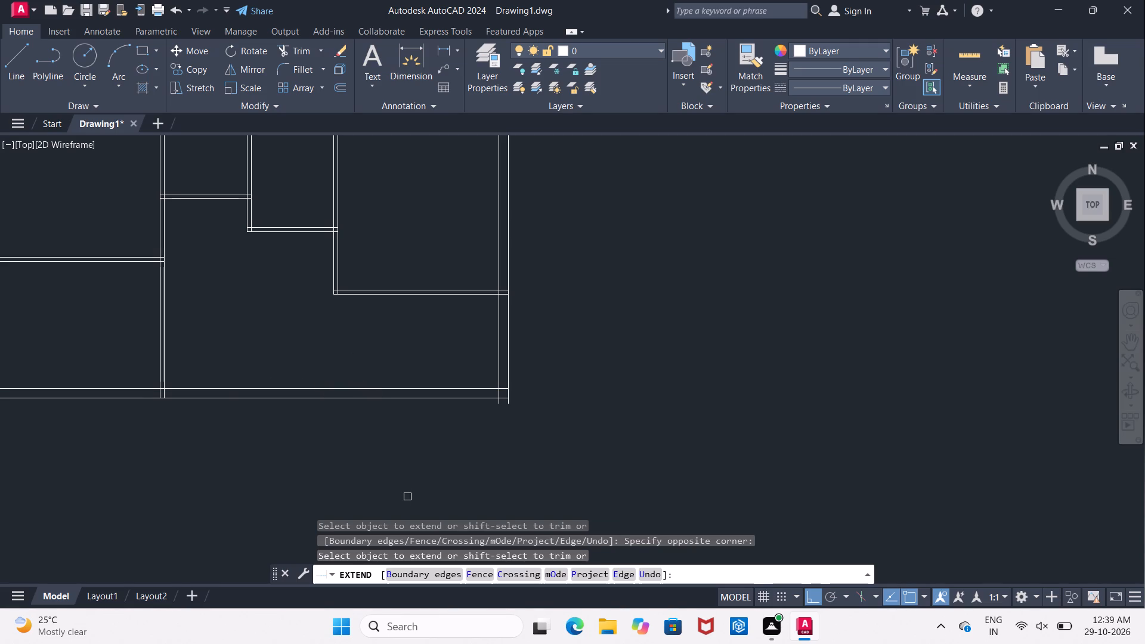
key("Escape")
Trim the ends of both right wall lines that project below the outer bottom wall line.
type("TR")
key("space")
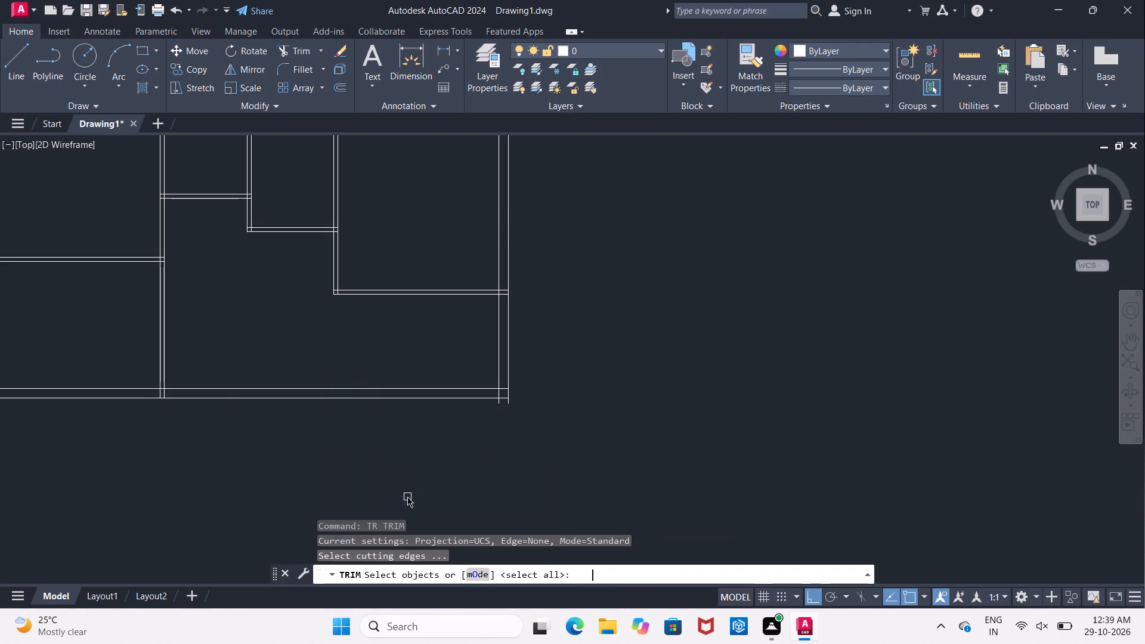
key("space")
scroll(503, 434, "up", 2)
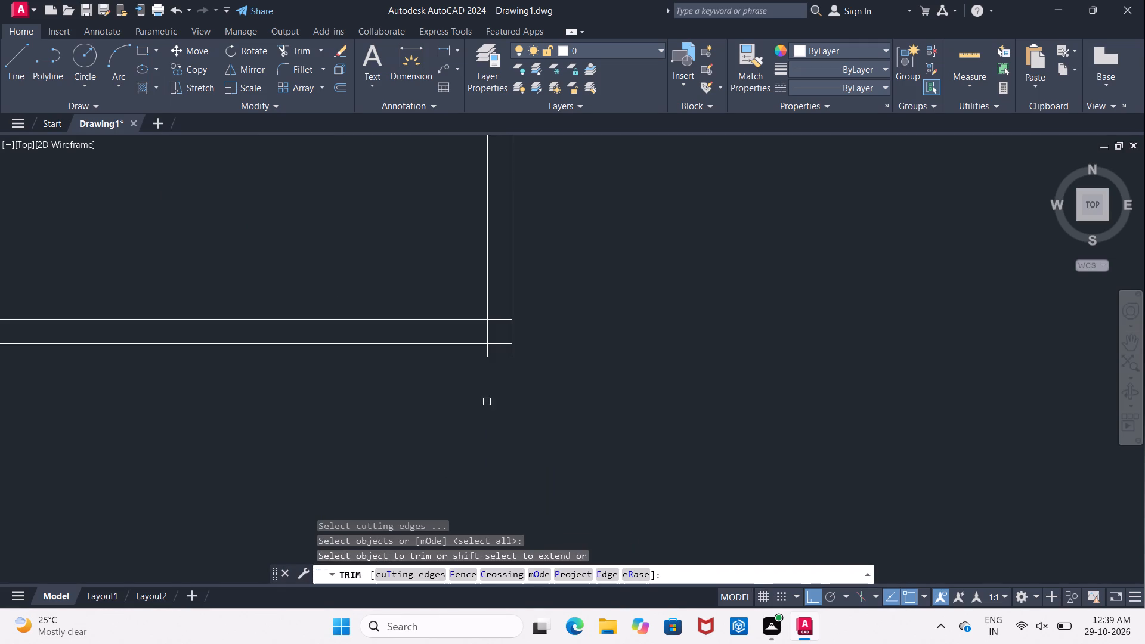
left_click(484, 354)
left_click(519, 367)
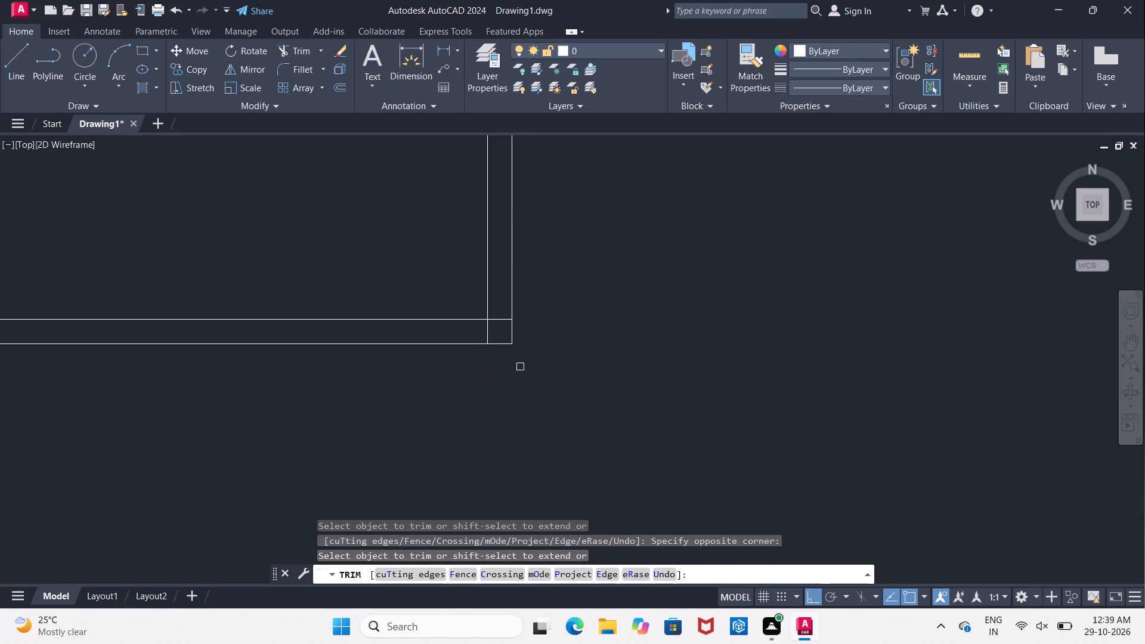
Extend the inner right wall line up to the outer top wall line.
scroll(513, 371, "down", 4)
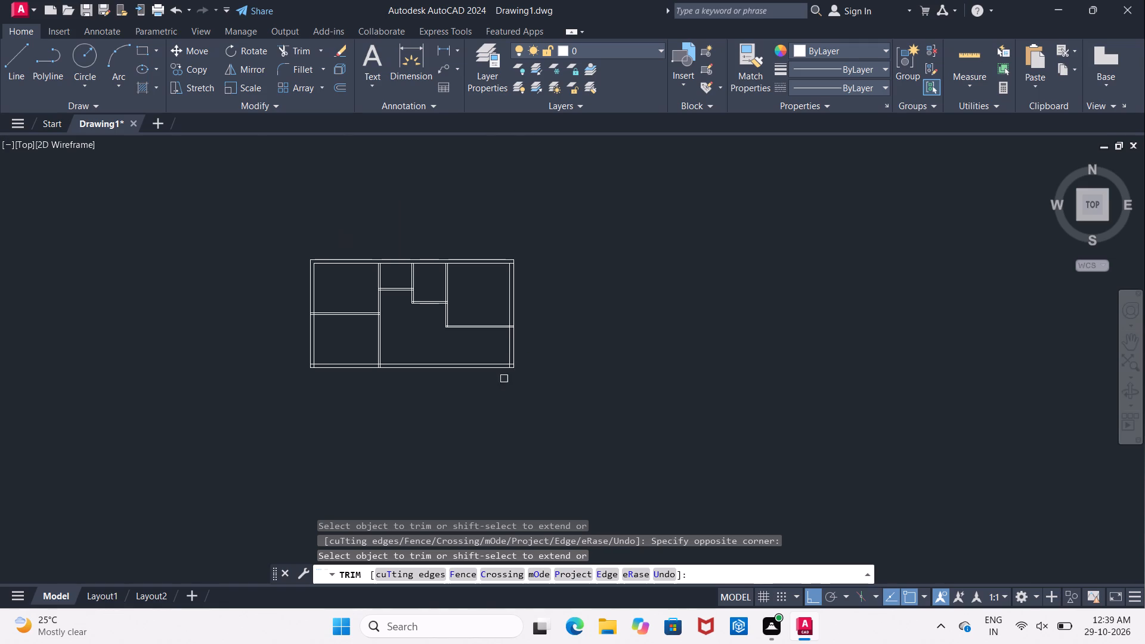
scroll(487, 296, "up", 2)
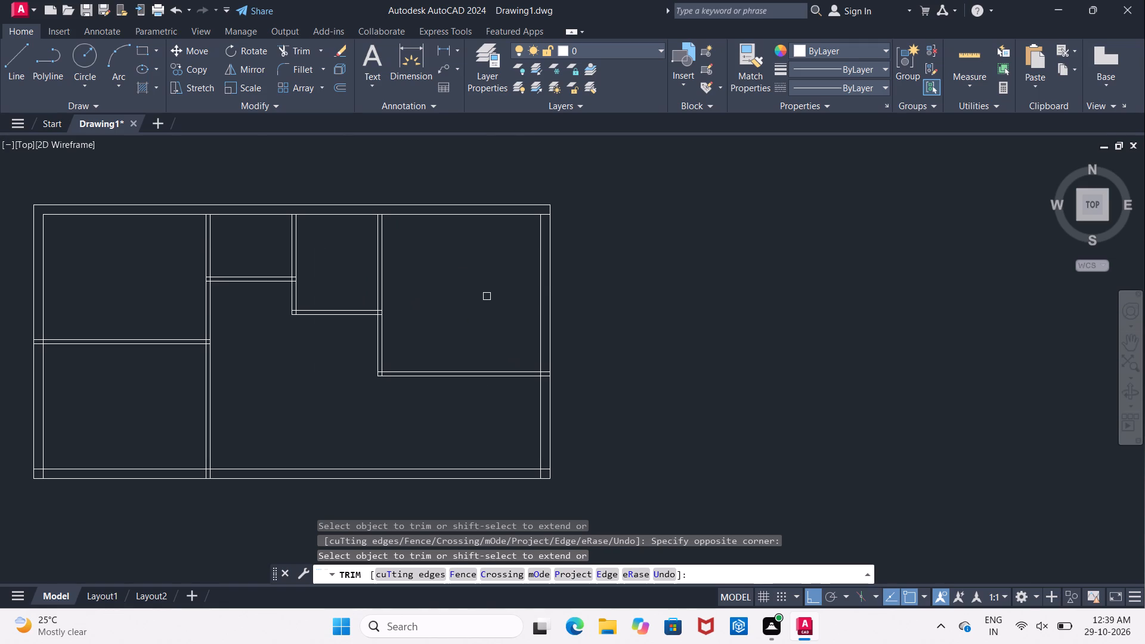
left_click(540, 263, "shift")
middle_click_drag(435, 298, 505, 294)
middle_click_drag(342, 367, 388, 360)
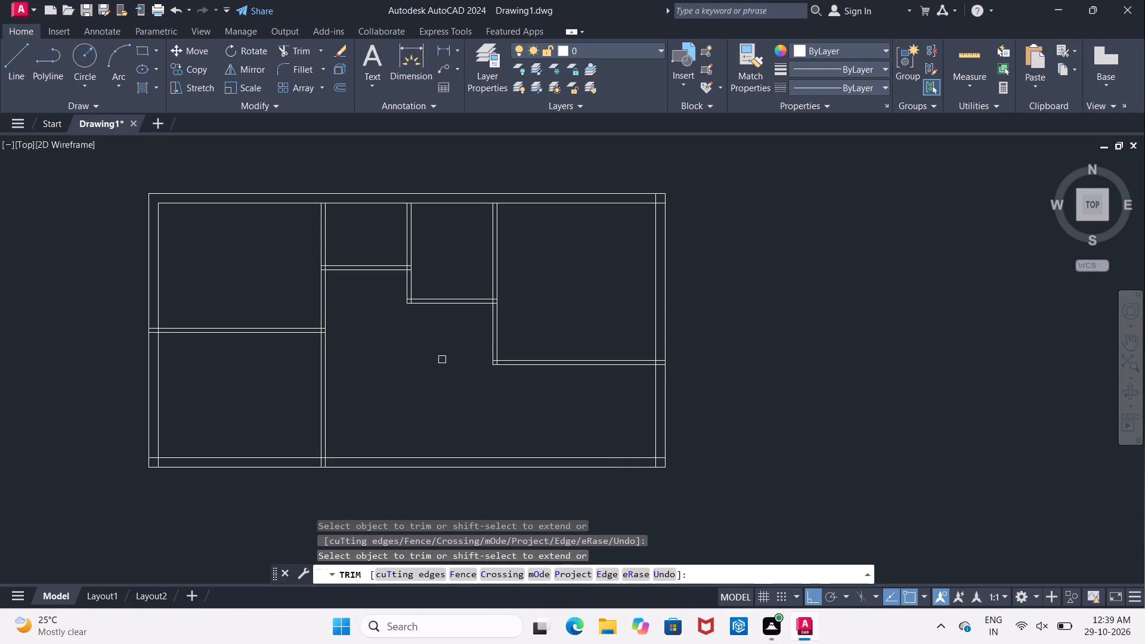
middle_click_drag(442, 359, 394, 315)
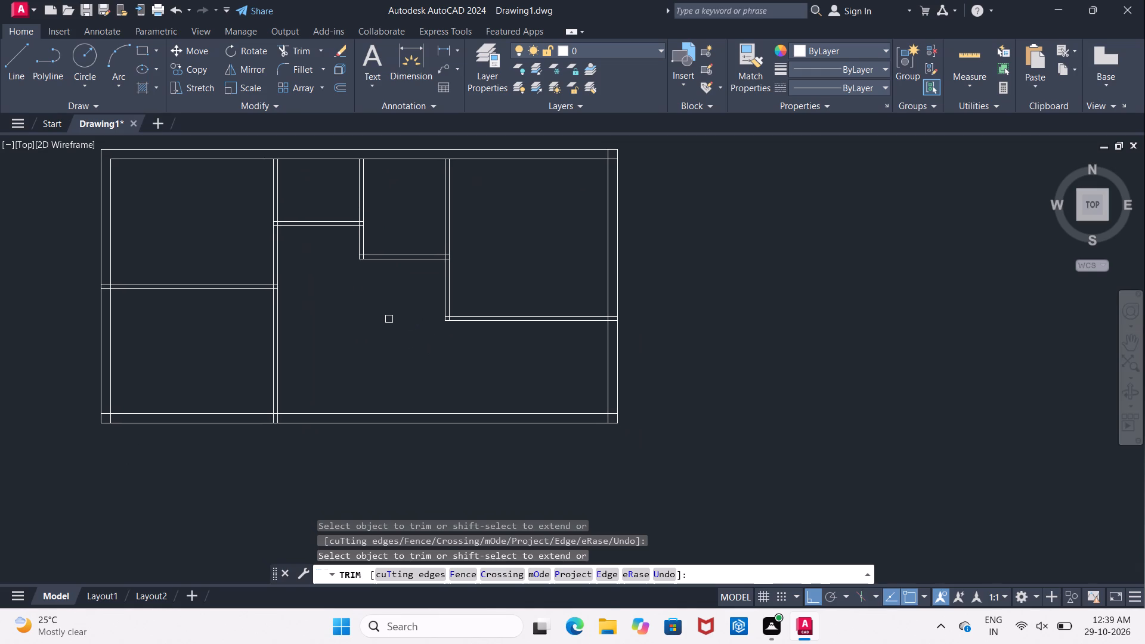
key("Escape")
Extend both lines of the vertical partition beside the upper-right room down to the bottom outer wall.
type("EX")
key("space")
key("space")
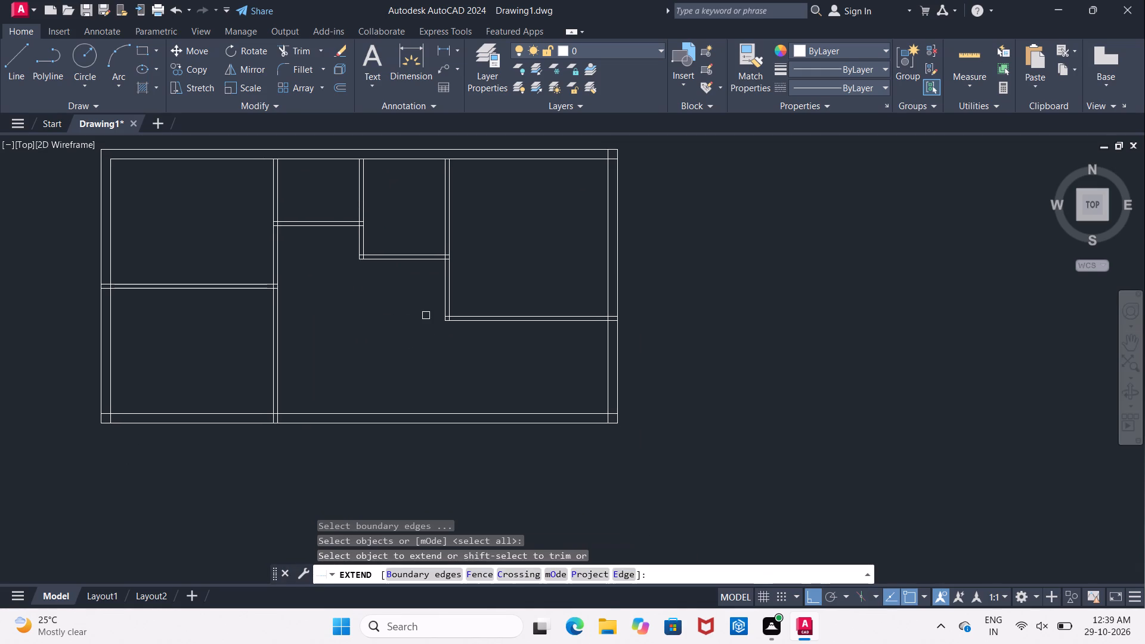
left_click(442, 306)
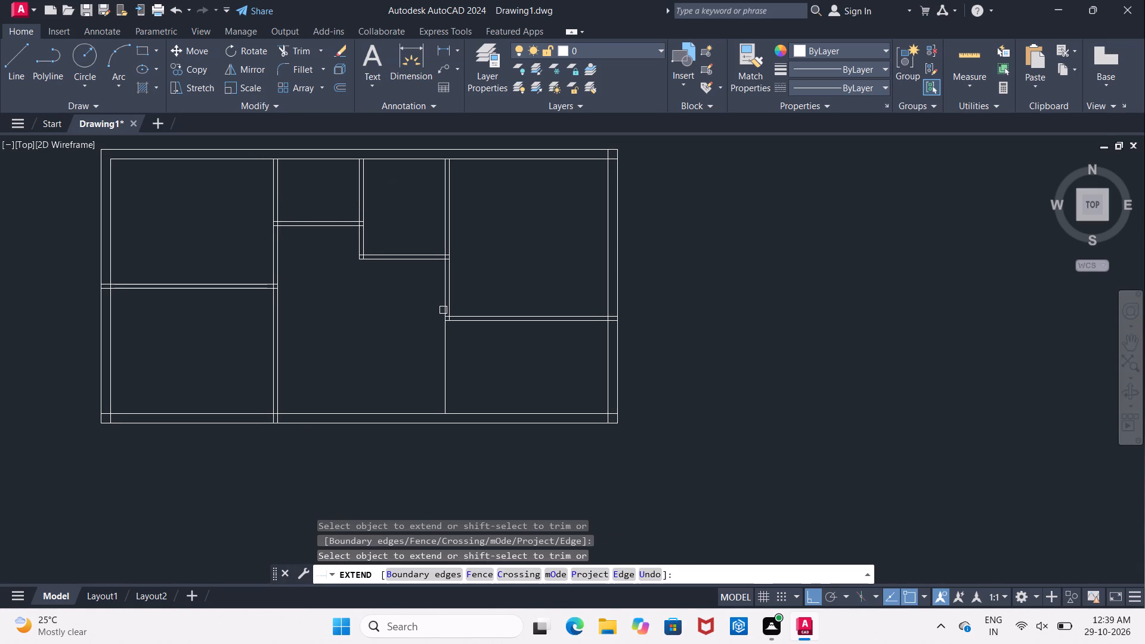
left_click(443, 311)
left_click(447, 305)
left_click(449, 309)
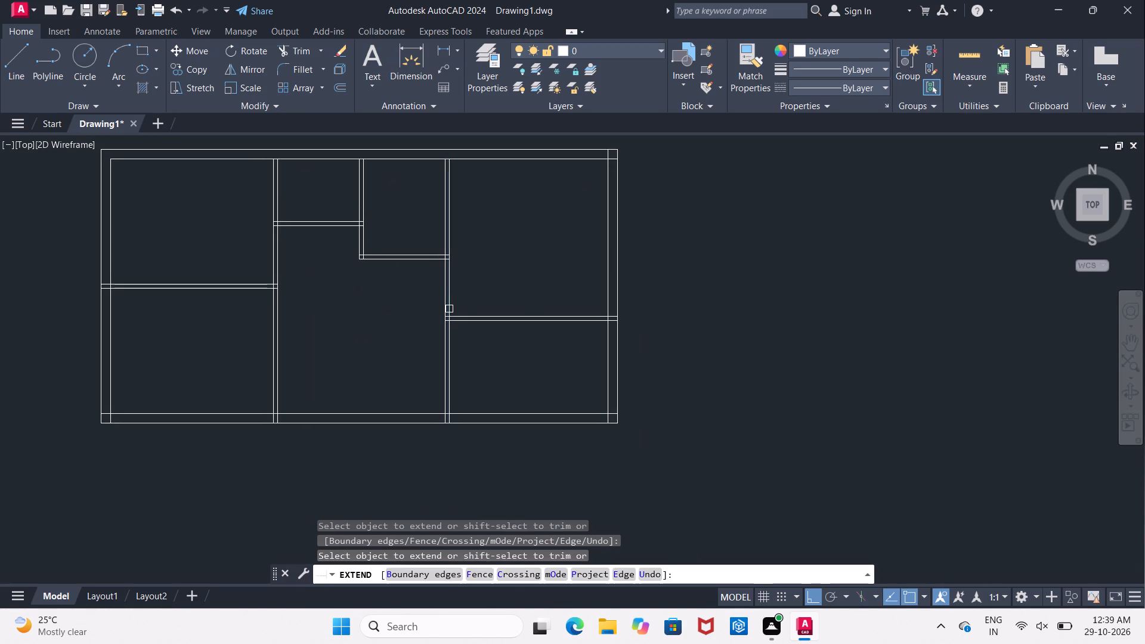
middle_click_drag(401, 332, 452, 342)
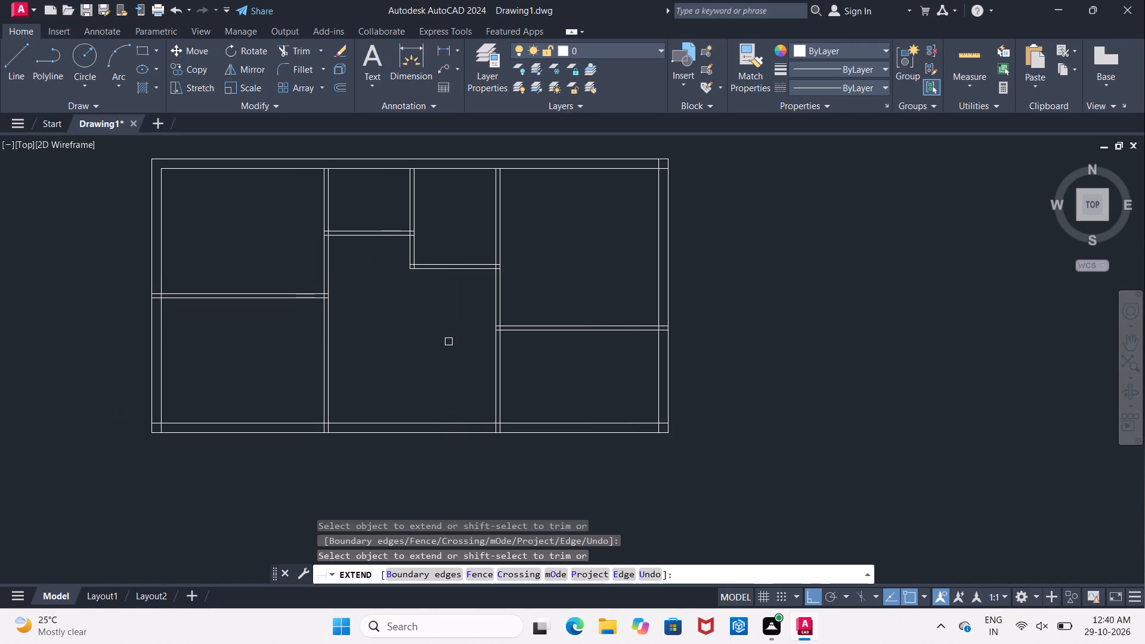
middle_click_drag(448, 349, 319, 343)
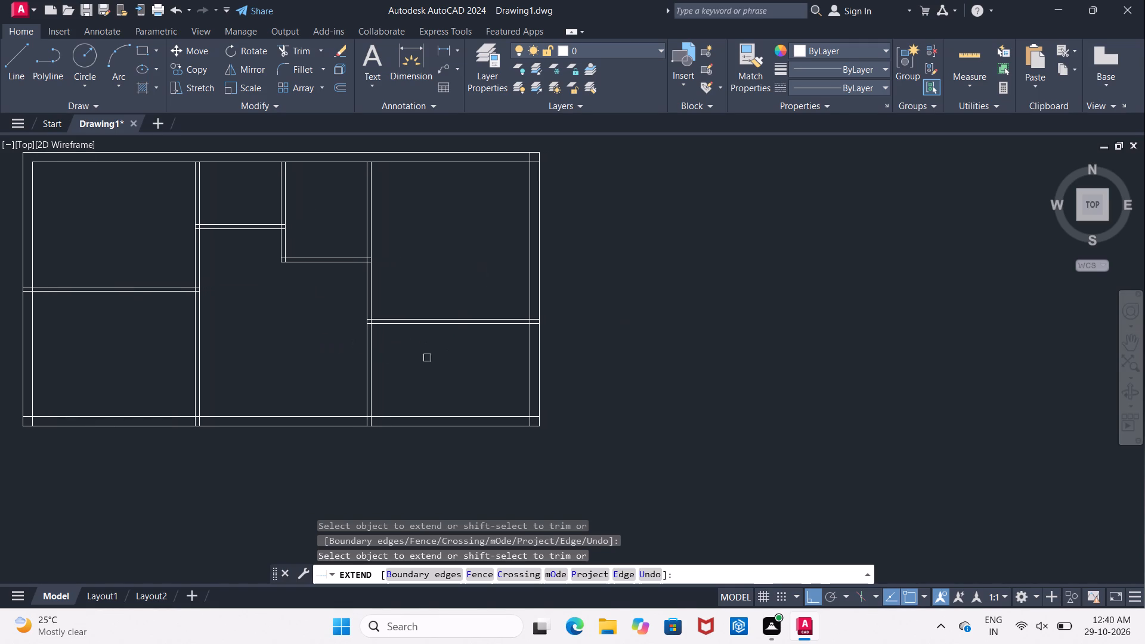
middle_click_drag(427, 358, 362, 350)
middle_click_drag(448, 352, 333, 349)
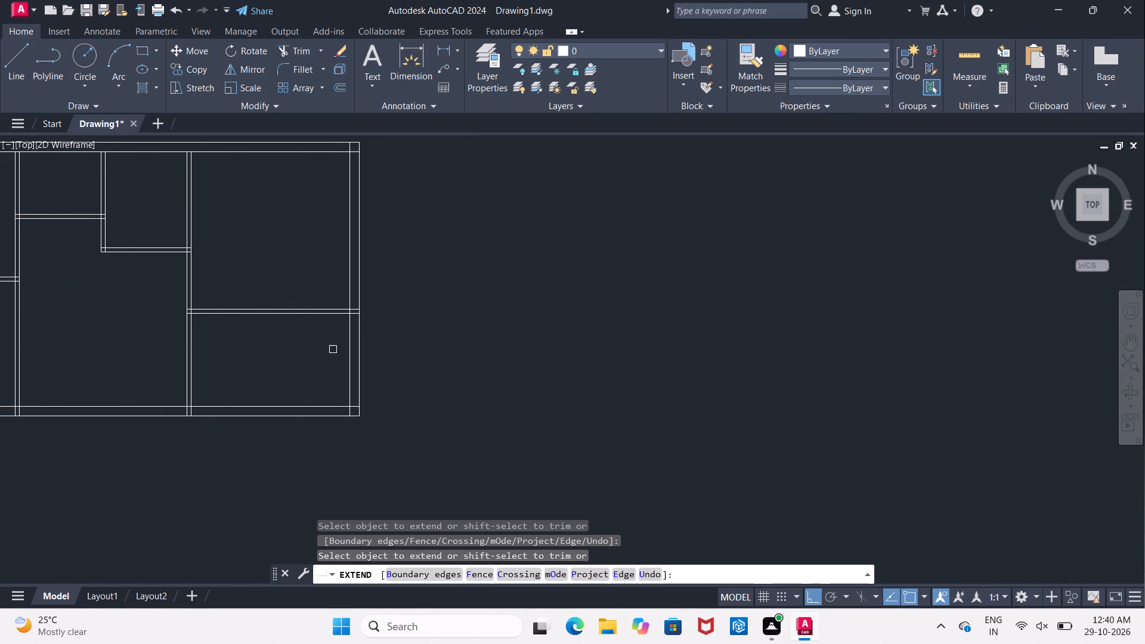
scroll(333, 349, "up", 2)
key("Escape")
Offset the inner right wall line 3' outward, beyond the building's right side.
middle_click_drag(337, 349, 275, 358)
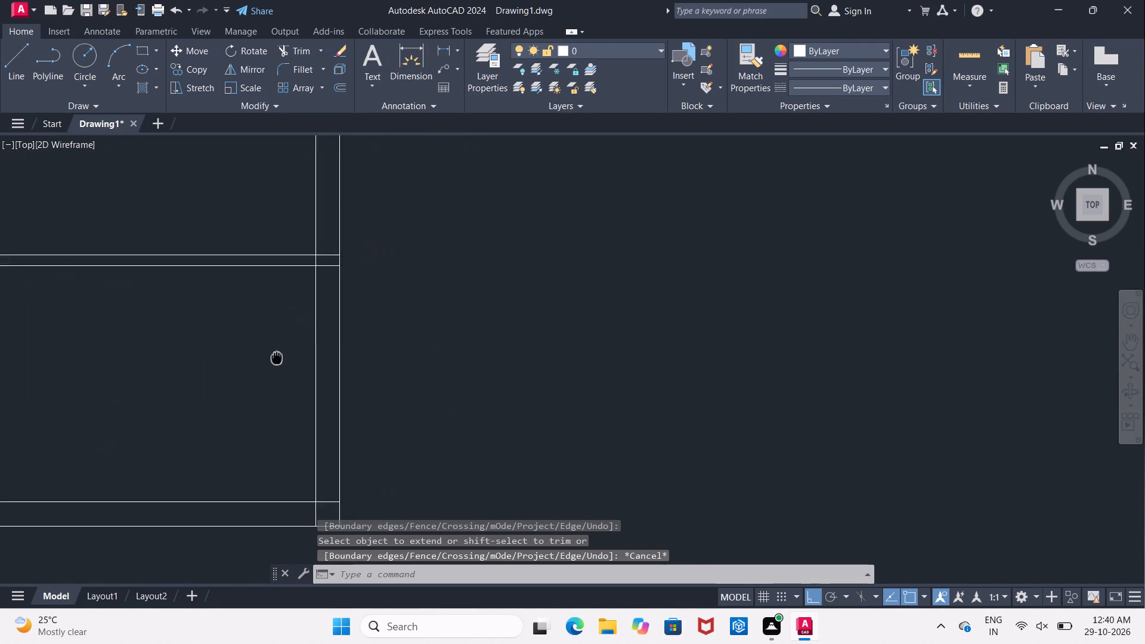
middle_click_drag(275, 358, 268, 360)
scroll(268, 360, "down", 2)
middle_click_drag(268, 362, 250, 359)
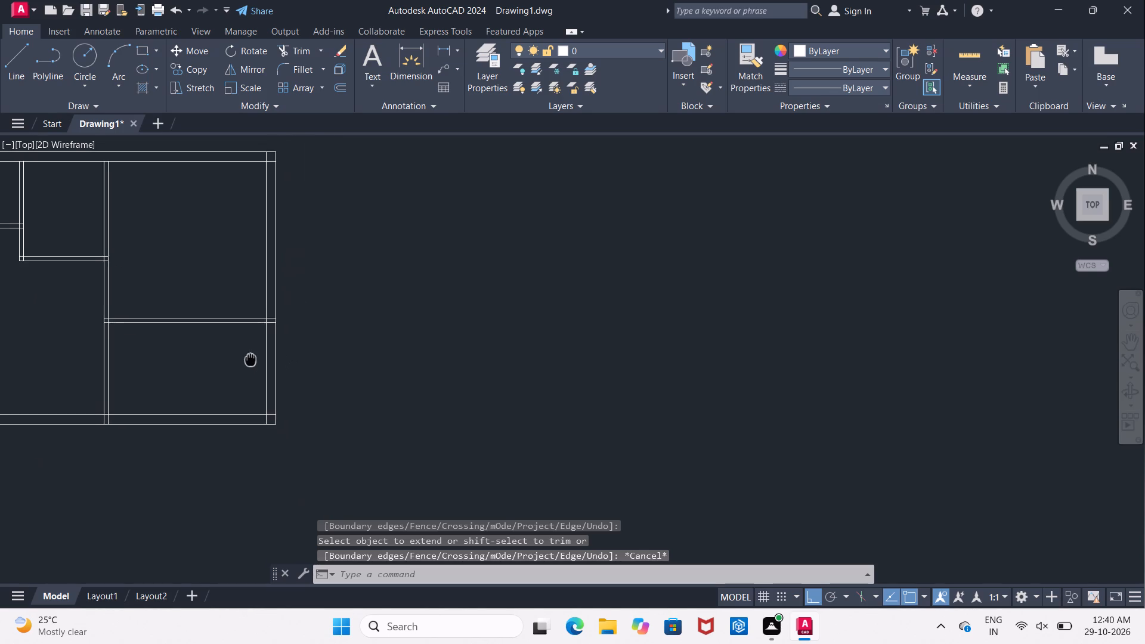
middle_click_drag(250, 359, 243, 344)
key("Escape")
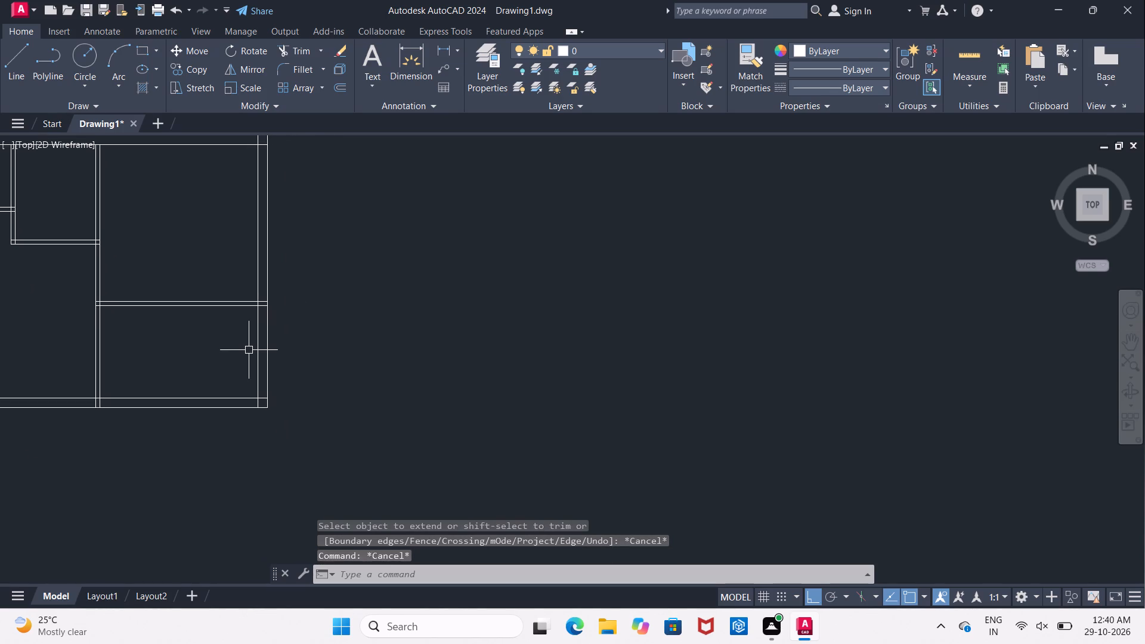
key("o")
key("Return")
type("3'")
key("Return")
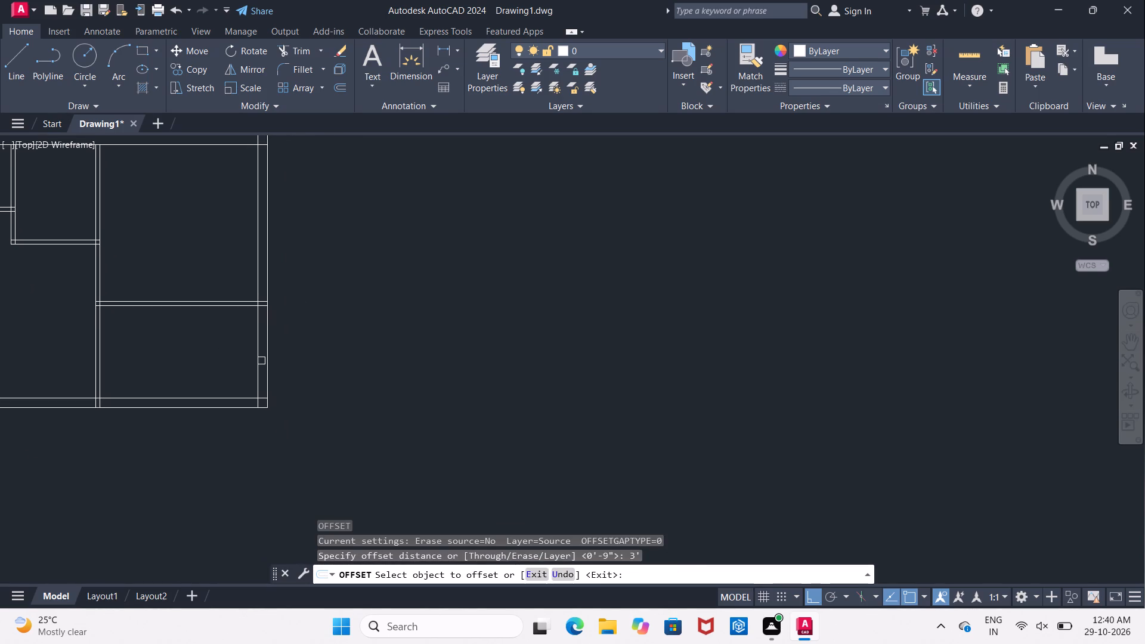
left_click(255, 363)
left_click(403, 376)
middle_click_drag(286, 357, 302, 419)
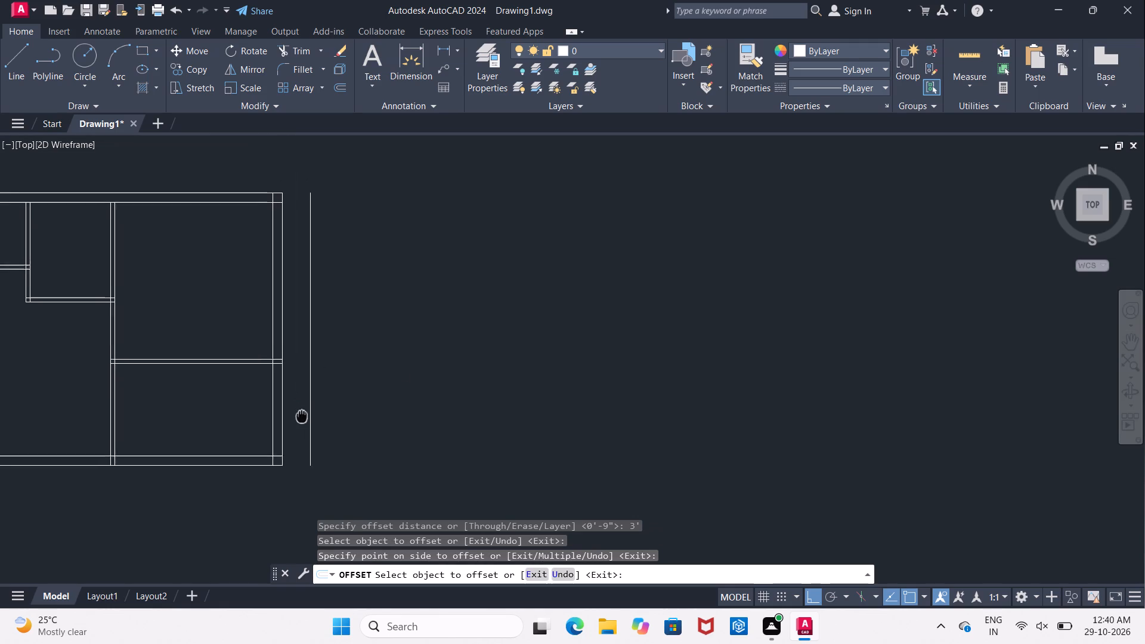
middle_click_drag(302, 419, 324, 413)
middle_click(219, 417)
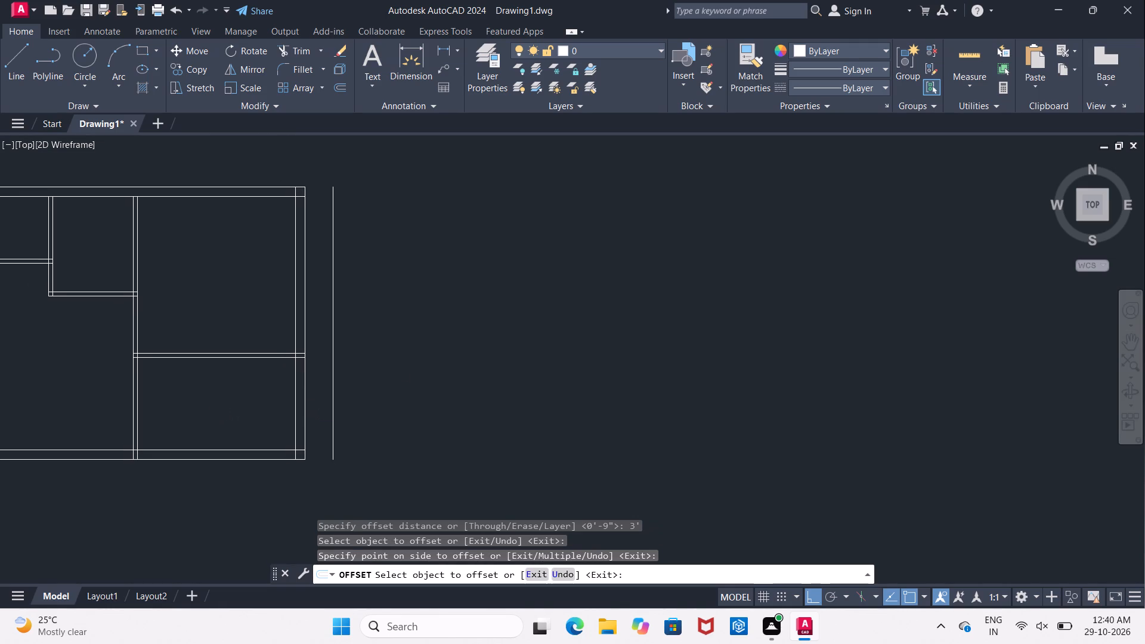
key("Escape")
Delete the outer right wall line.
scroll(235, 420, "up", 1)
middle_click_drag(248, 421, 205, 420)
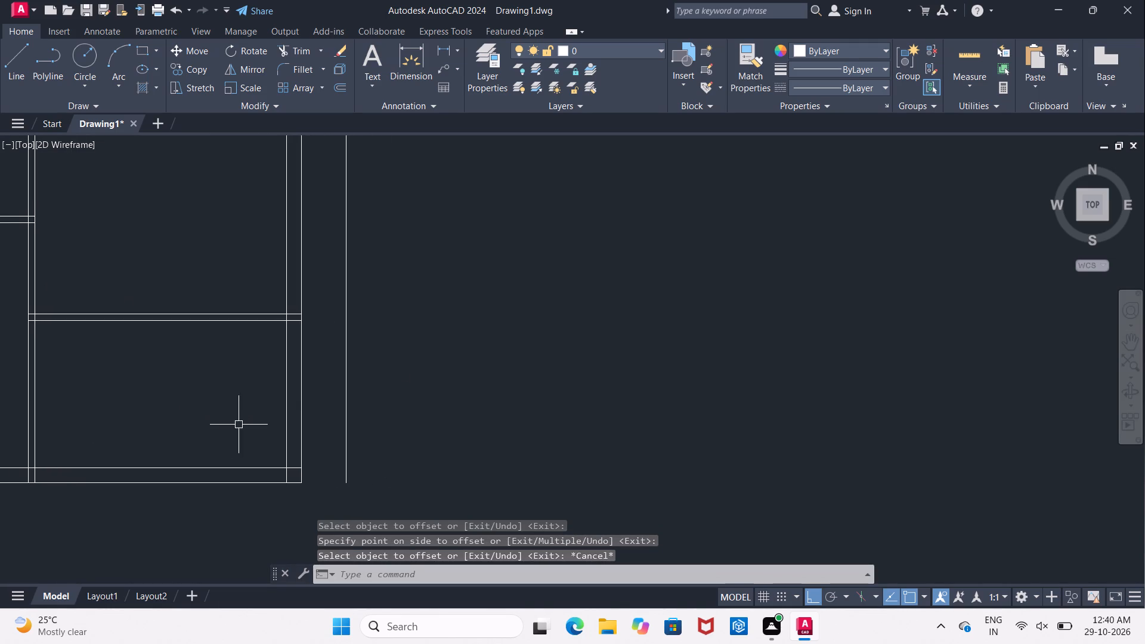
left_click(301, 401)
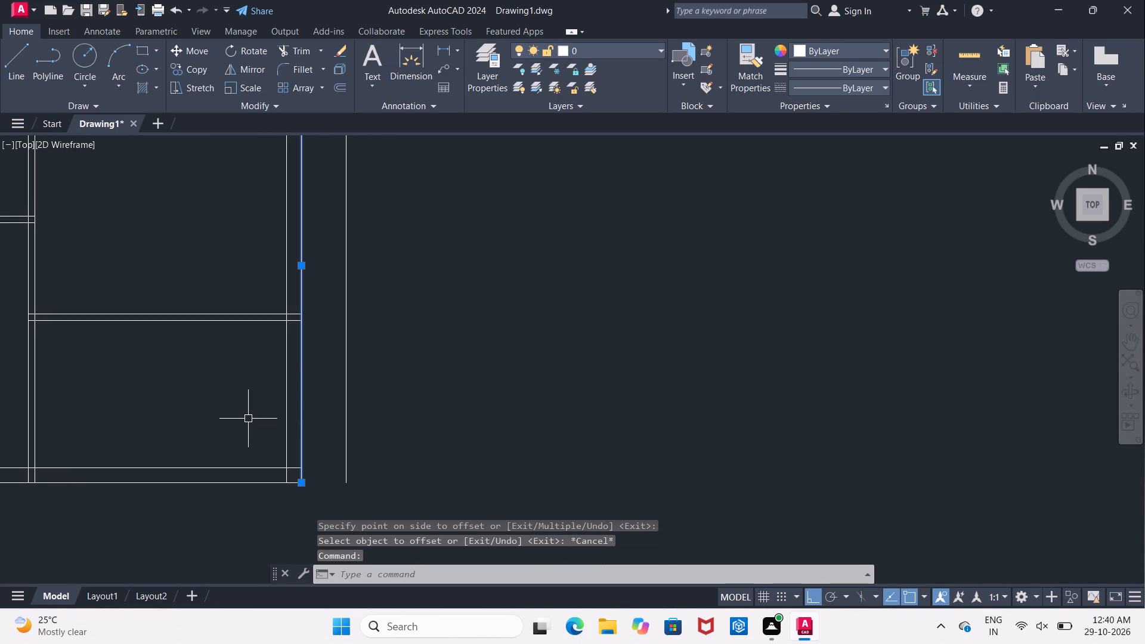
key("Delete")
key("Escape")
Extend both lower-right room partition lines and both bottom wall lines to the new 3' offset line.
type("EX")
key("space")
key("space")
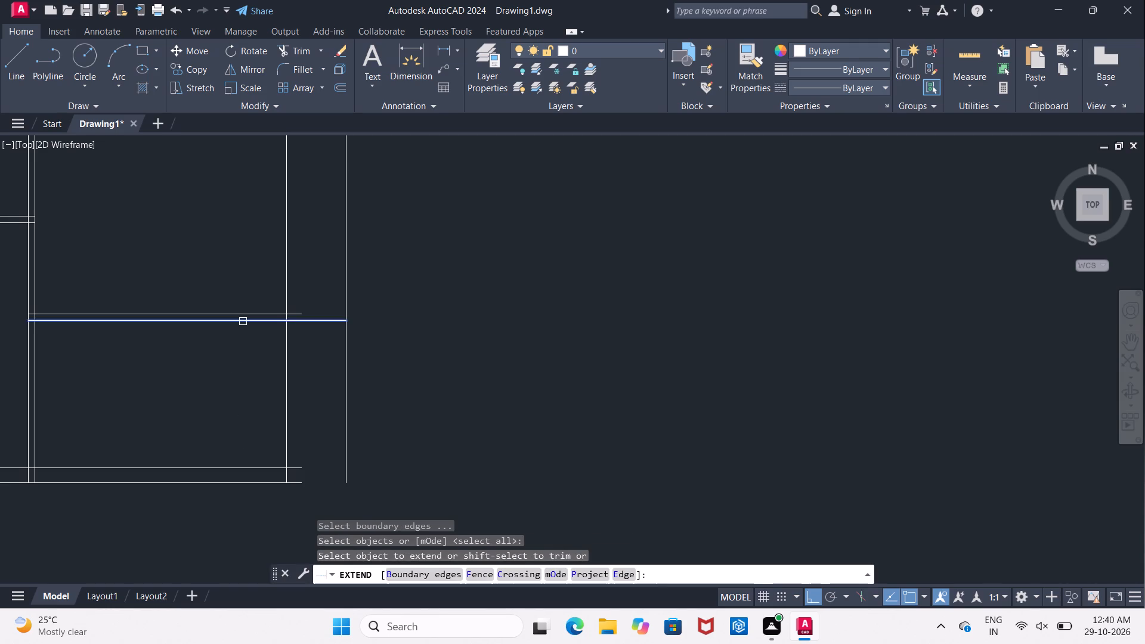
left_click(243, 321)
left_click(250, 313)
left_click(250, 467)
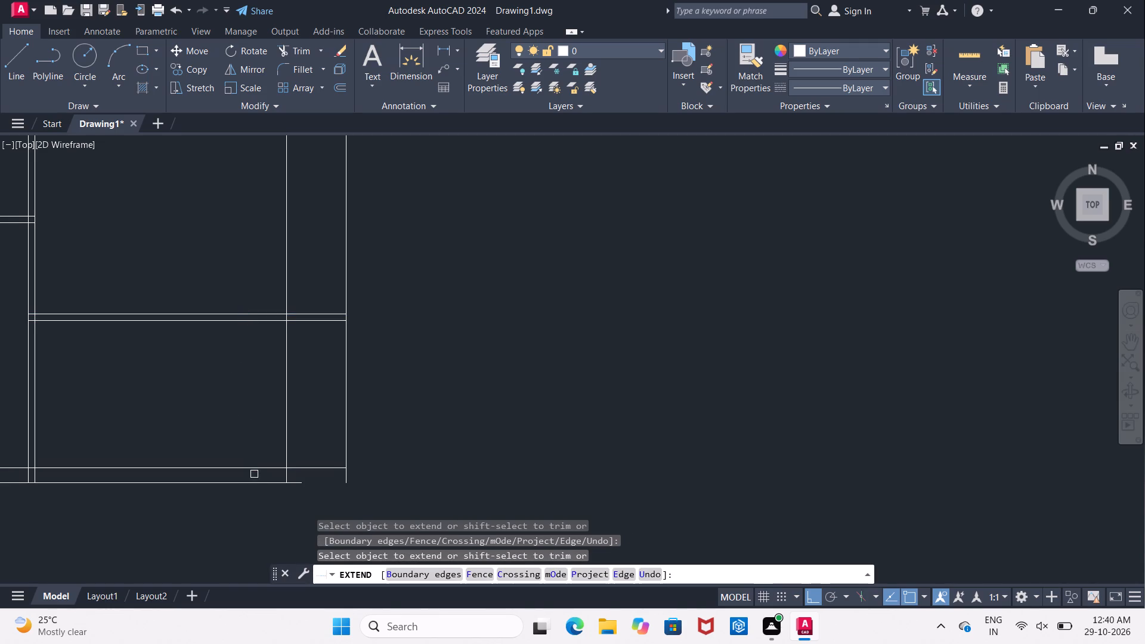
left_click(259, 483)
middle_click_drag(310, 420, 318, 476)
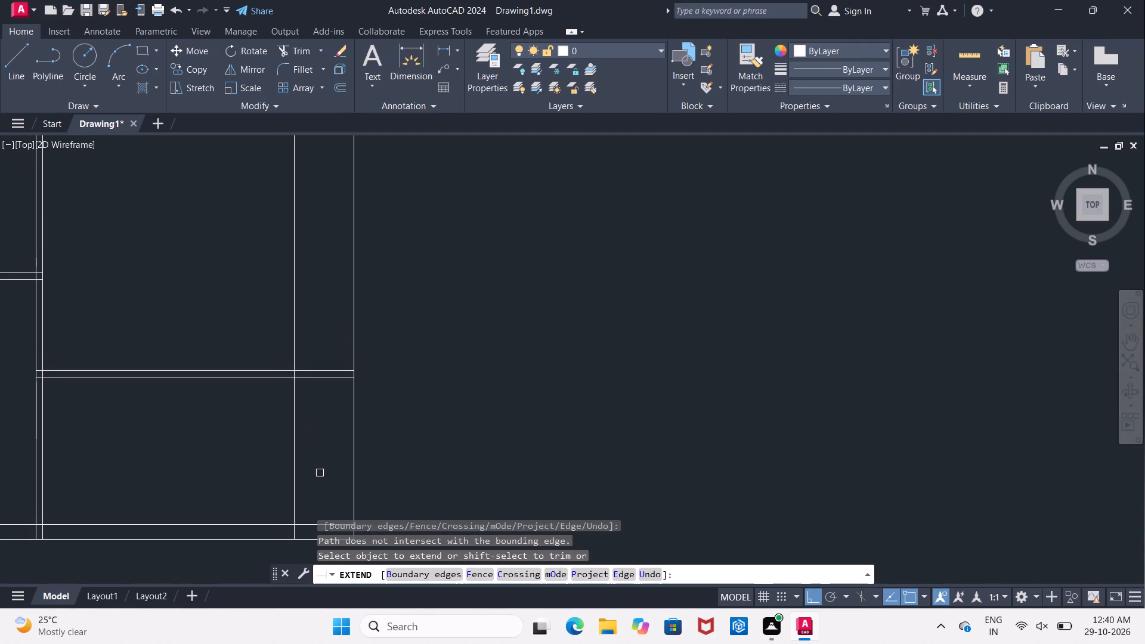
key("Escape")
Offset the new far-right line 4" inward to form the projecting room's side wall.
key("o")
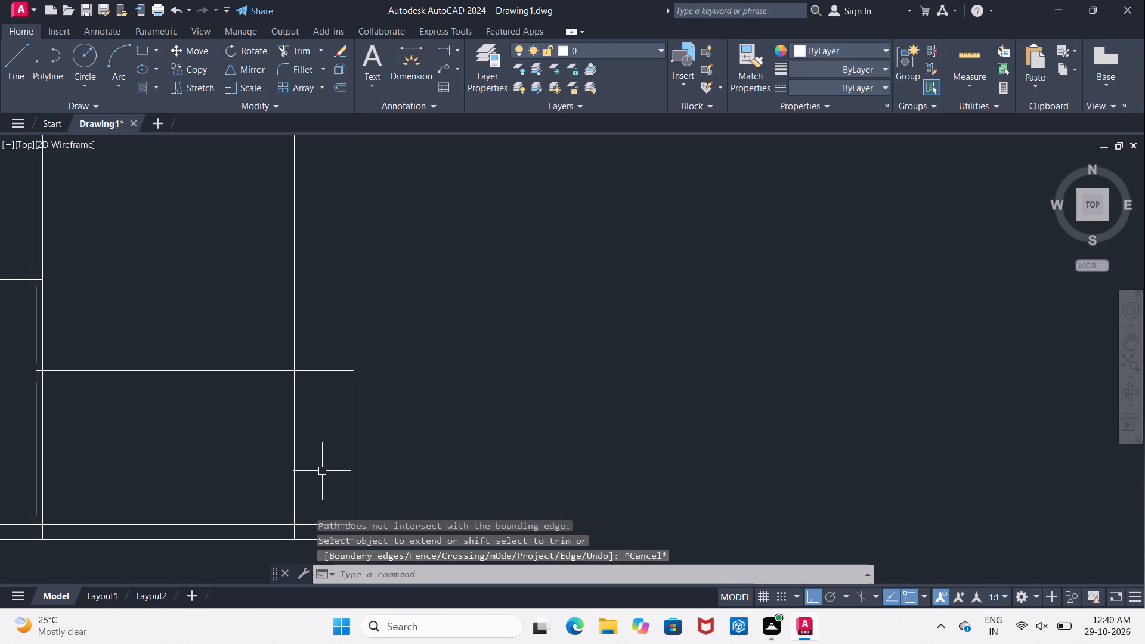
key("Return")
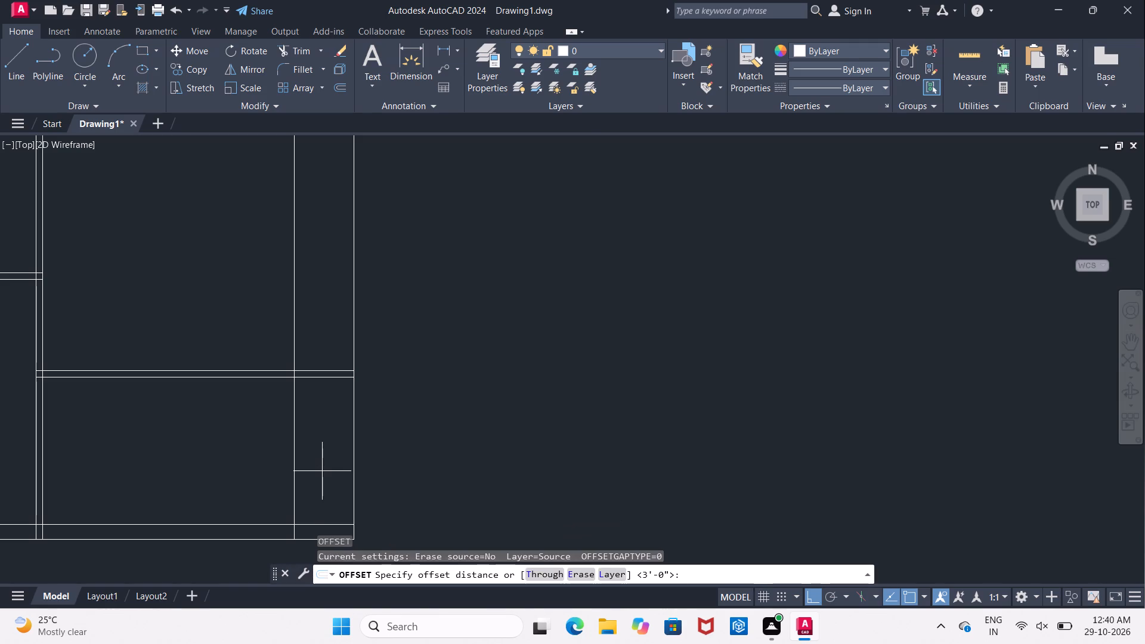
type("4\"")
key("Return")
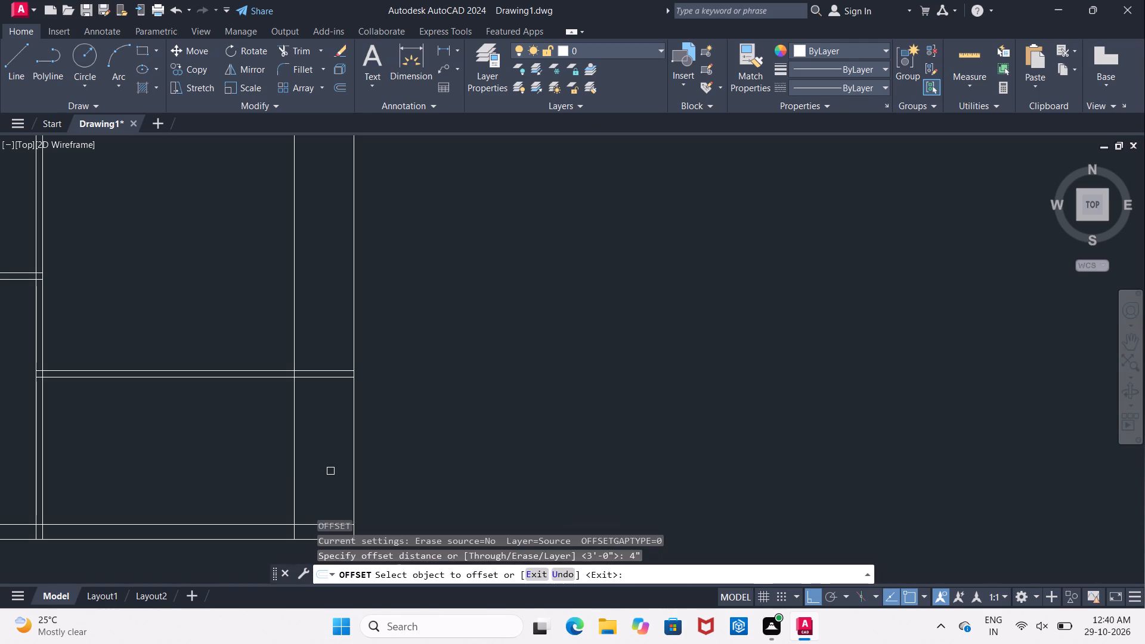
left_click(352, 470)
left_click(326, 470)
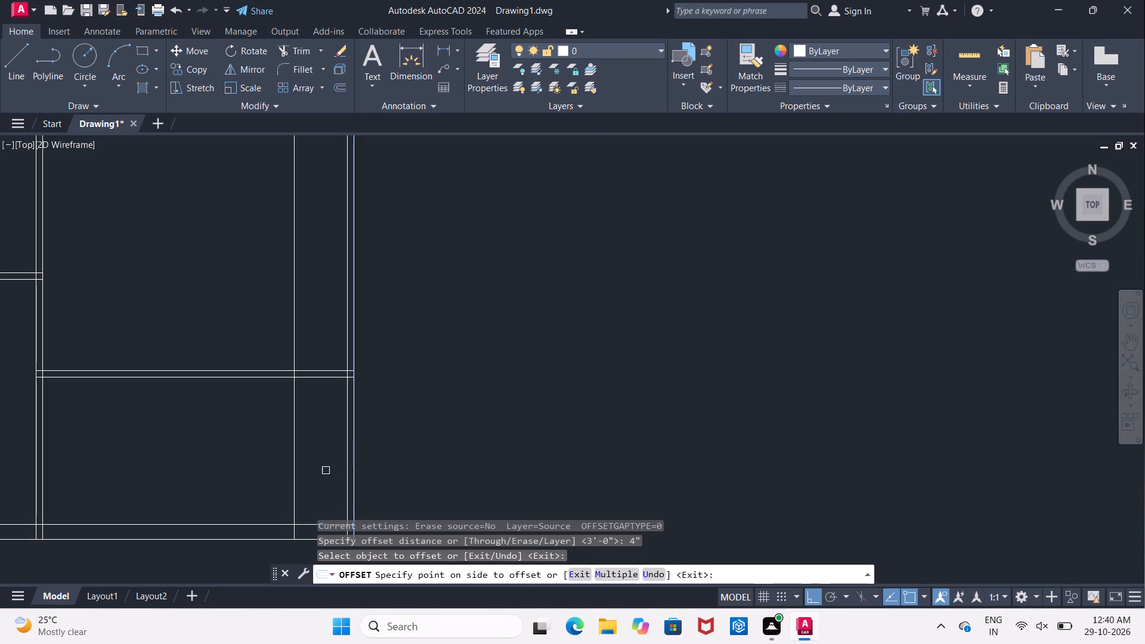
scroll(327, 465, "down", 1)
middle_click_drag(327, 460, 318, 472)
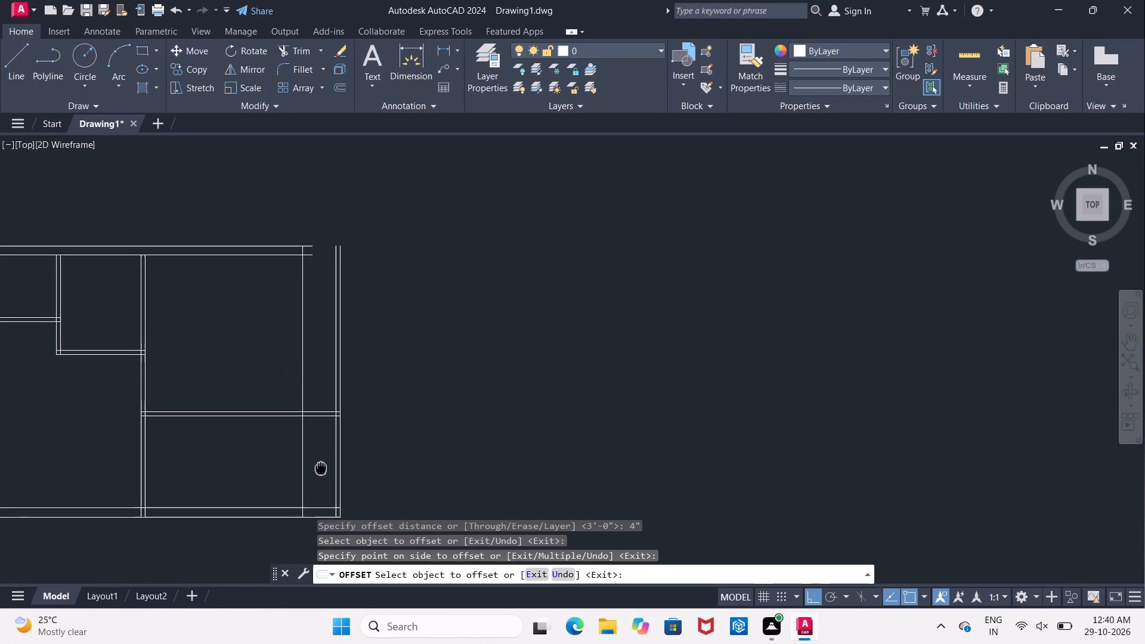
middle_click_drag(318, 472, 315, 474)
key("Escape")
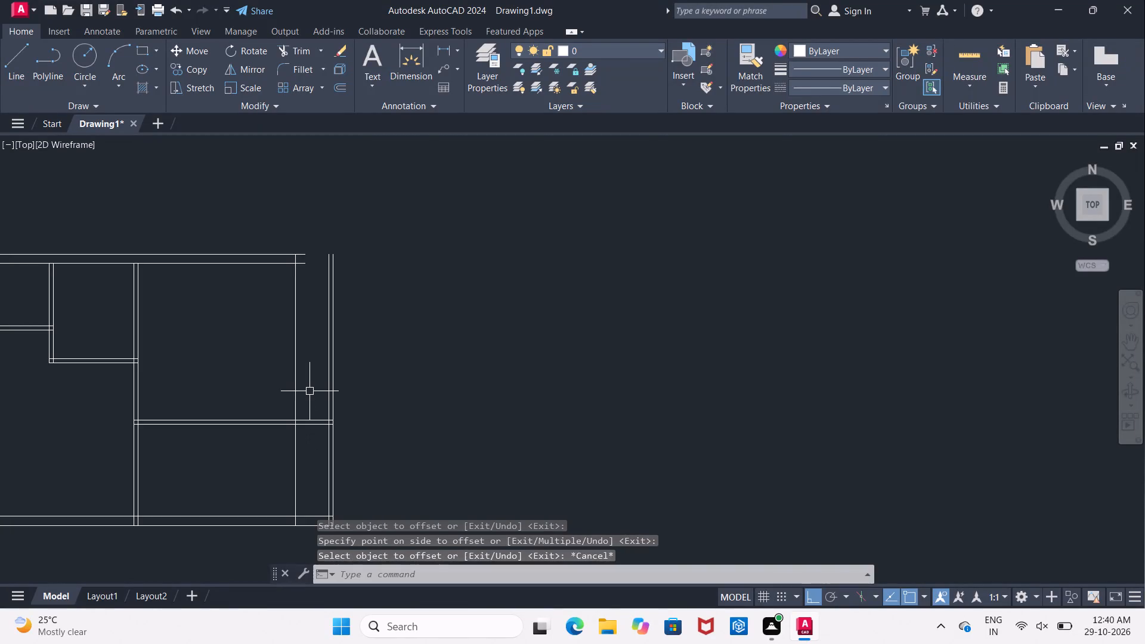
Trim both lines of the new 4" right wall above the horizontal partition.
type("TR")
key("space")
key("space")
left_click(310, 392)
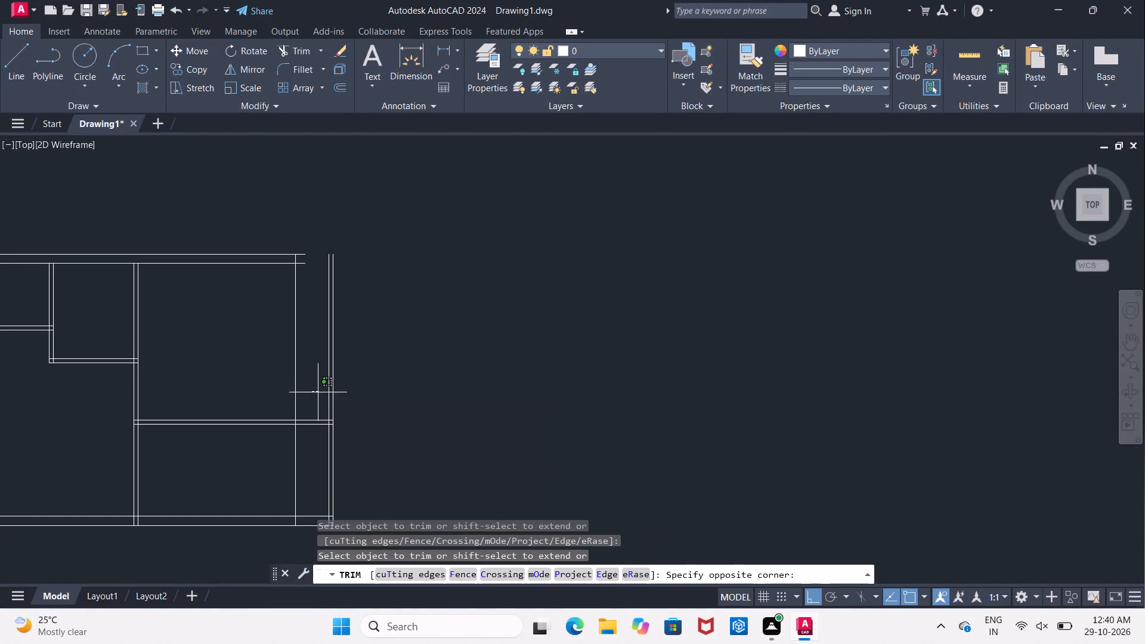
left_click(348, 398)
middle_click_drag(326, 370, 346, 395)
middle_click_drag(343, 401, 354, 408)
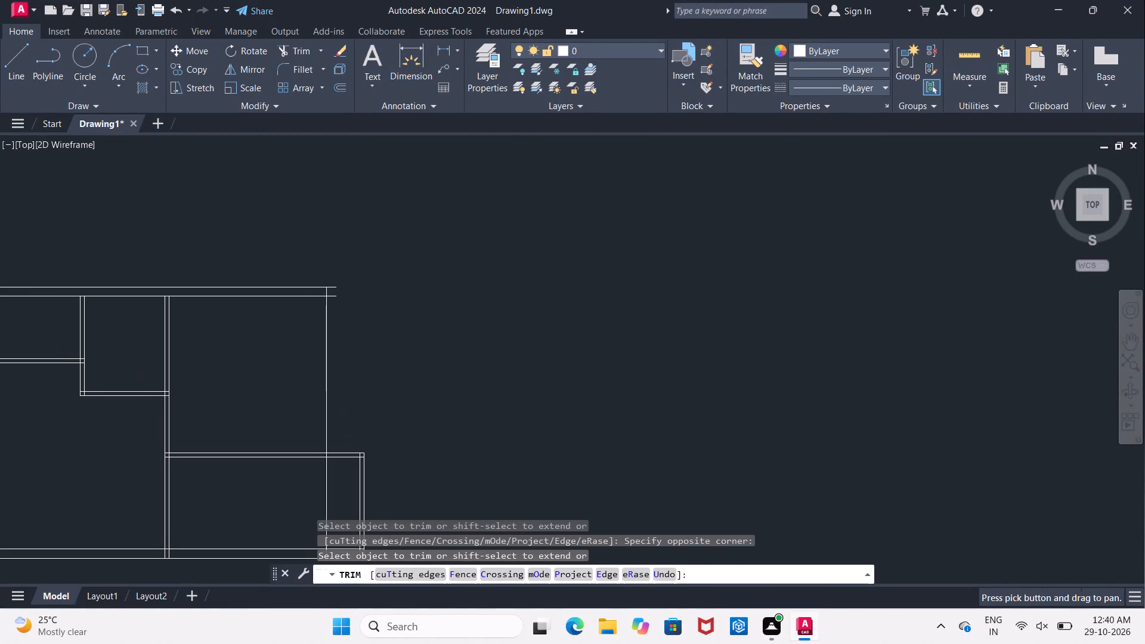
middle_click_drag(351, 412, 361, 386)
key("Escape")
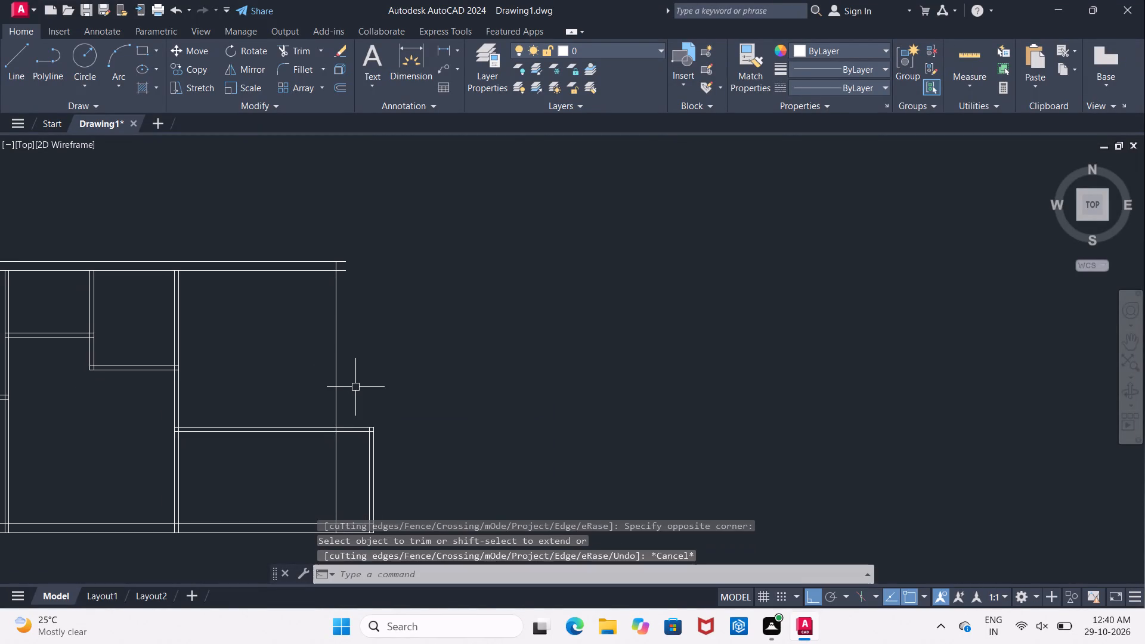
Offset the original inner right wall line 9" outward to redraw the upper-right room's outer wall line.
key("o")
key("Return")
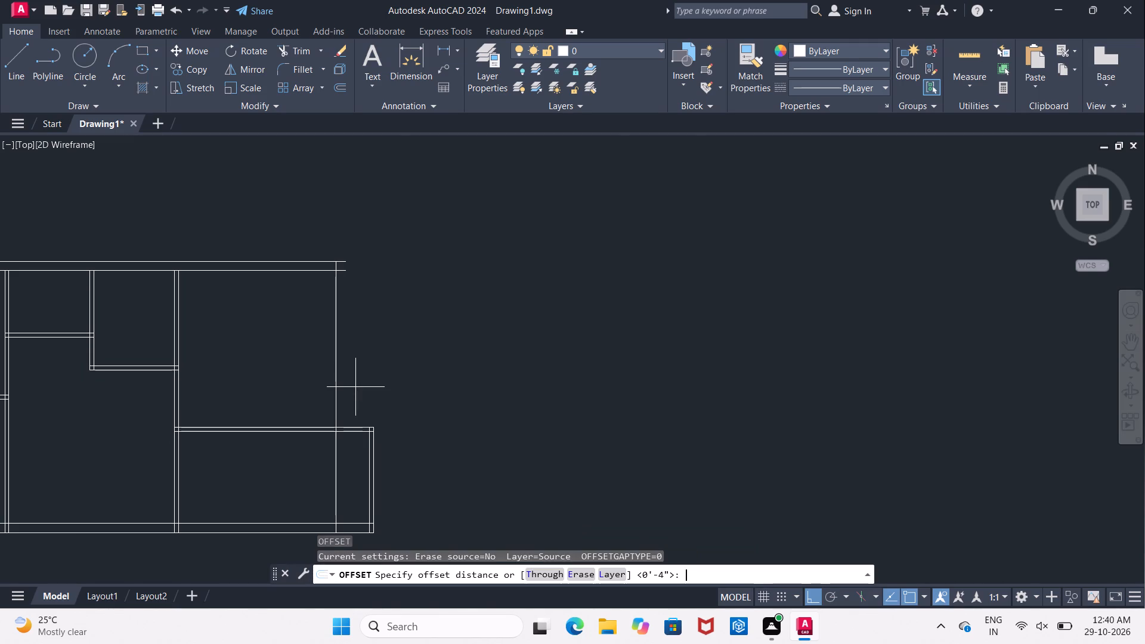
key("9")
key("shift+quotedbl")
key("Return")
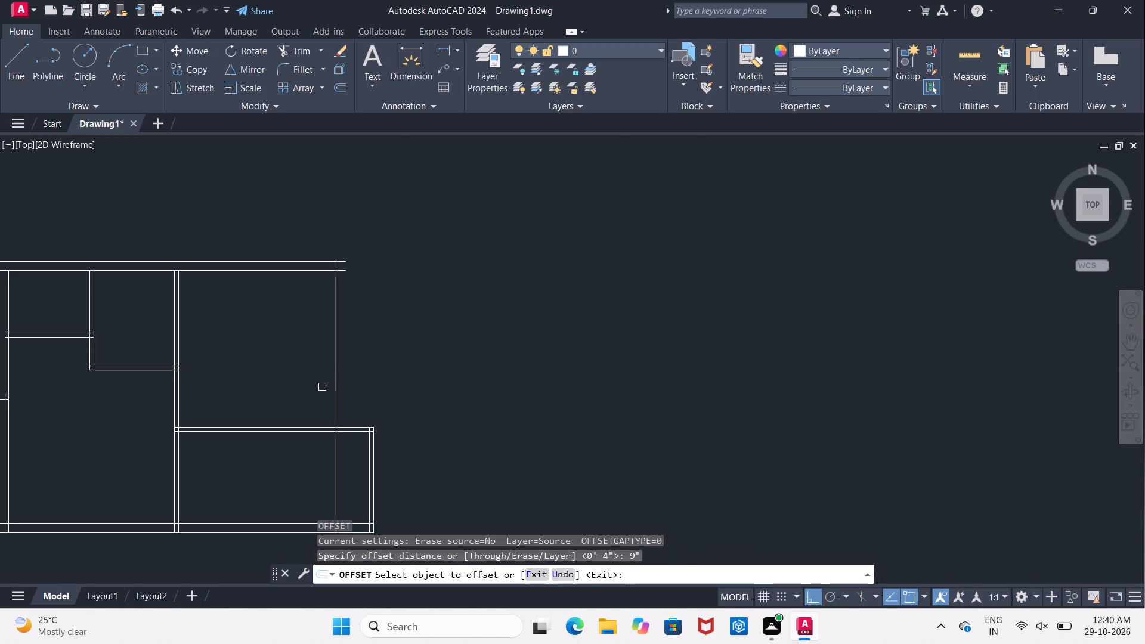
left_click(335, 378)
left_click(363, 378)
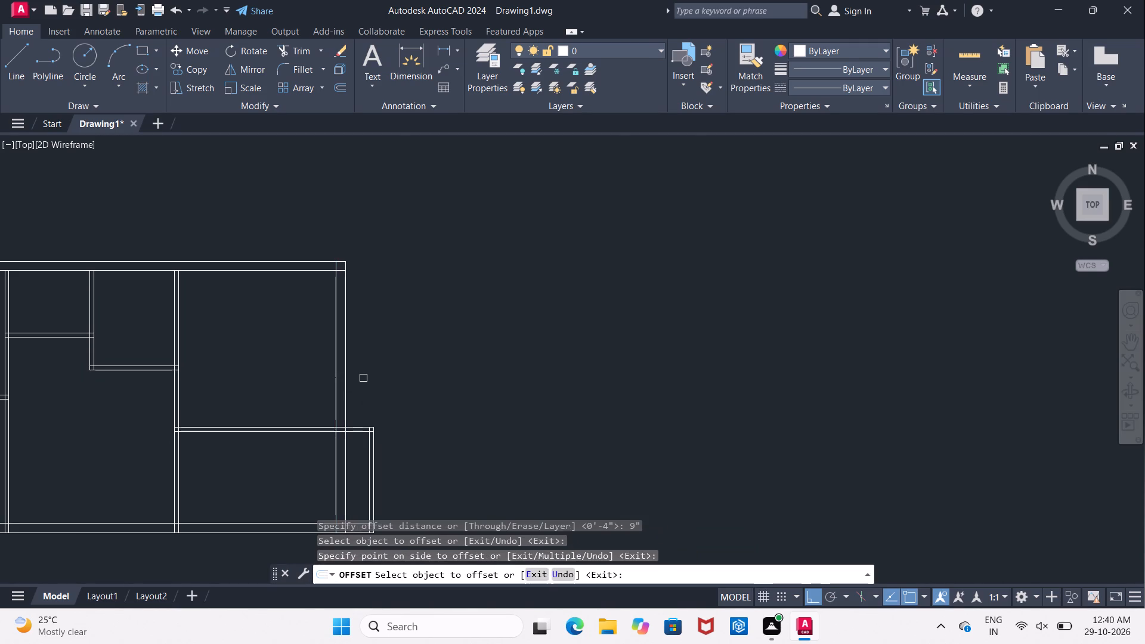
key("Escape")
Trim the redrawn outer right wall line between the horizontal partition and the inner bottom wall line.
type("TR")
key("space")
key("space")
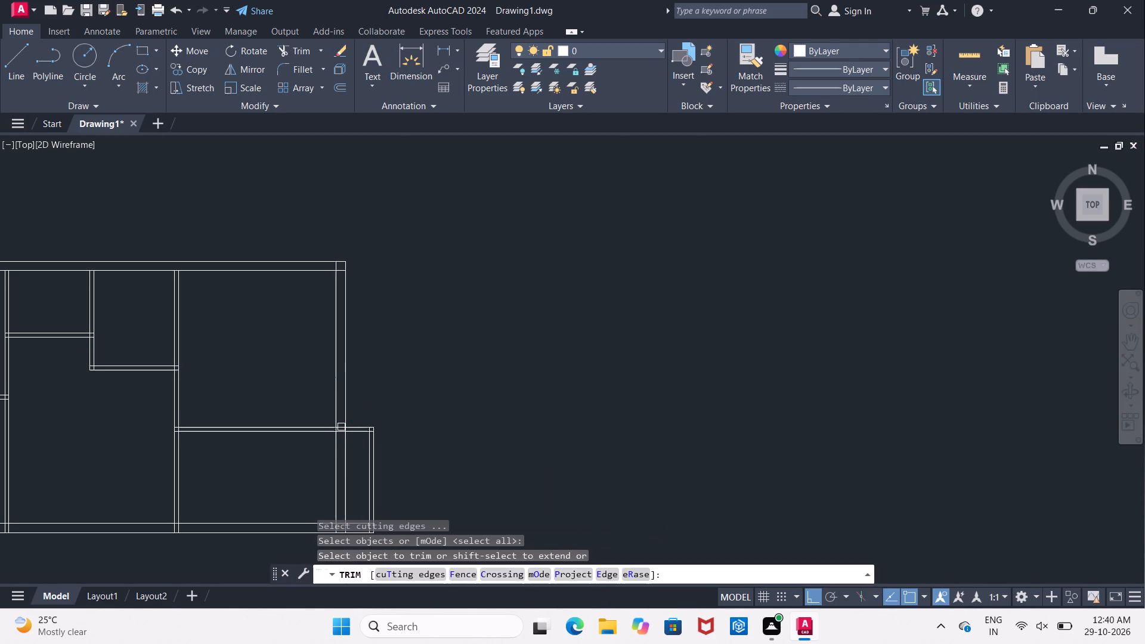
left_click(345, 456)
middle_click_drag(345, 455, 393, 371)
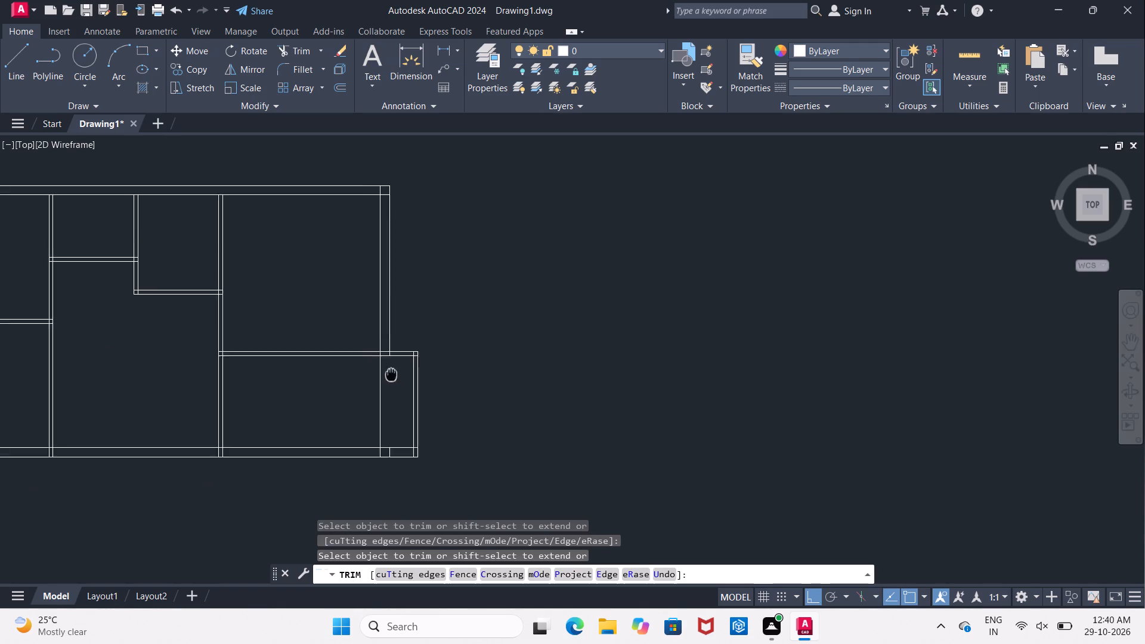
middle_click_drag(393, 371, 394, 369)
middle_click_drag(323, 400, 364, 404)
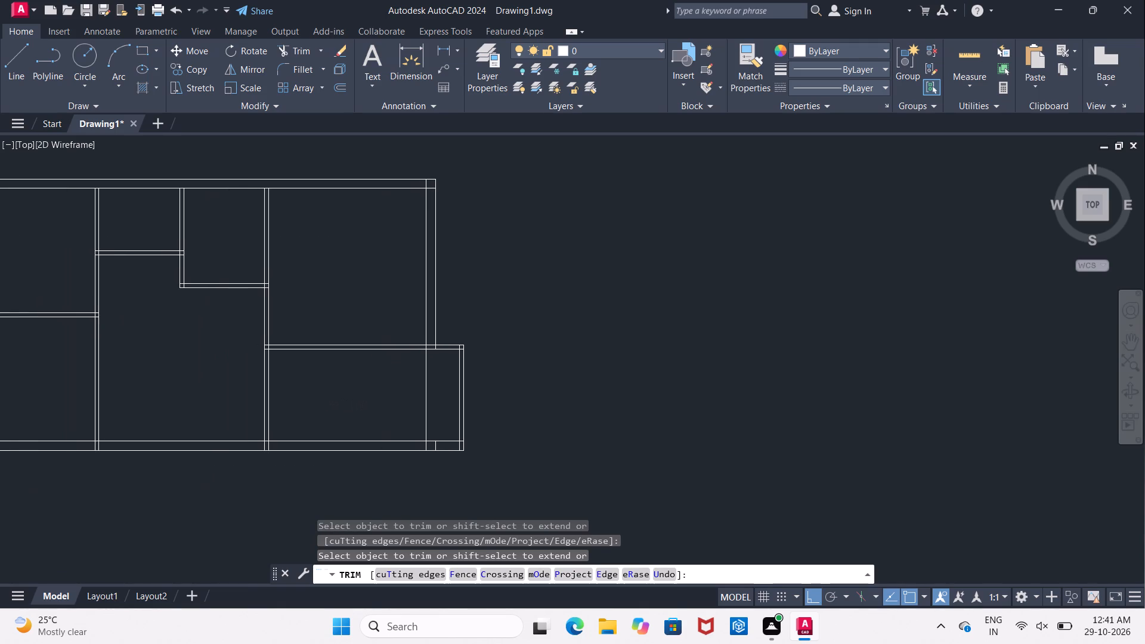
middle_click_drag(399, 398, 423, 394)
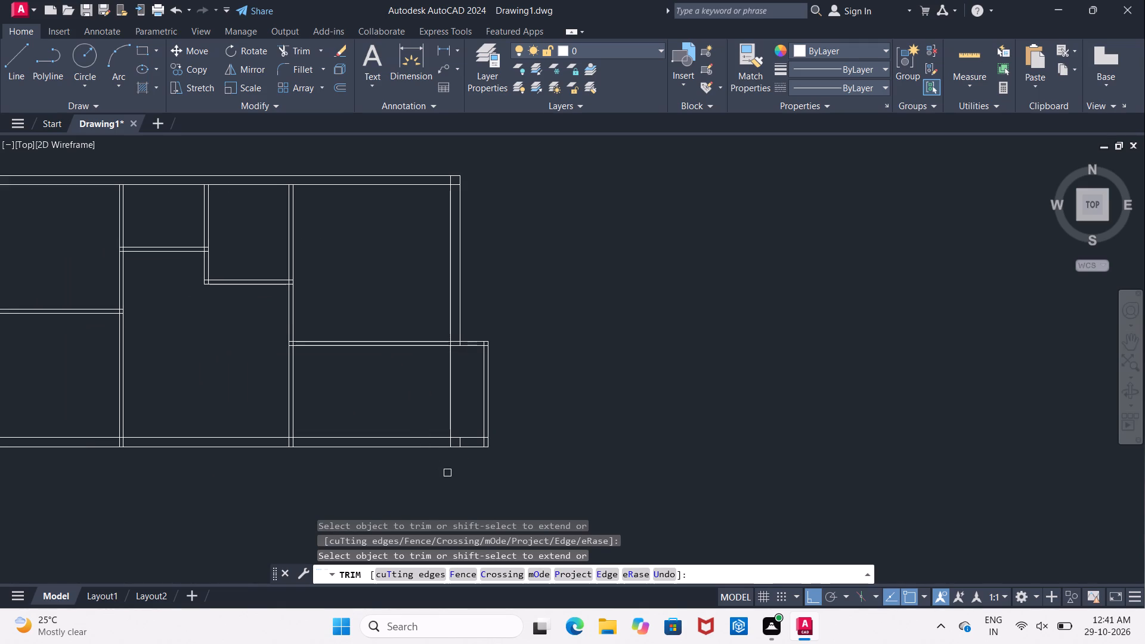
key("Escape")
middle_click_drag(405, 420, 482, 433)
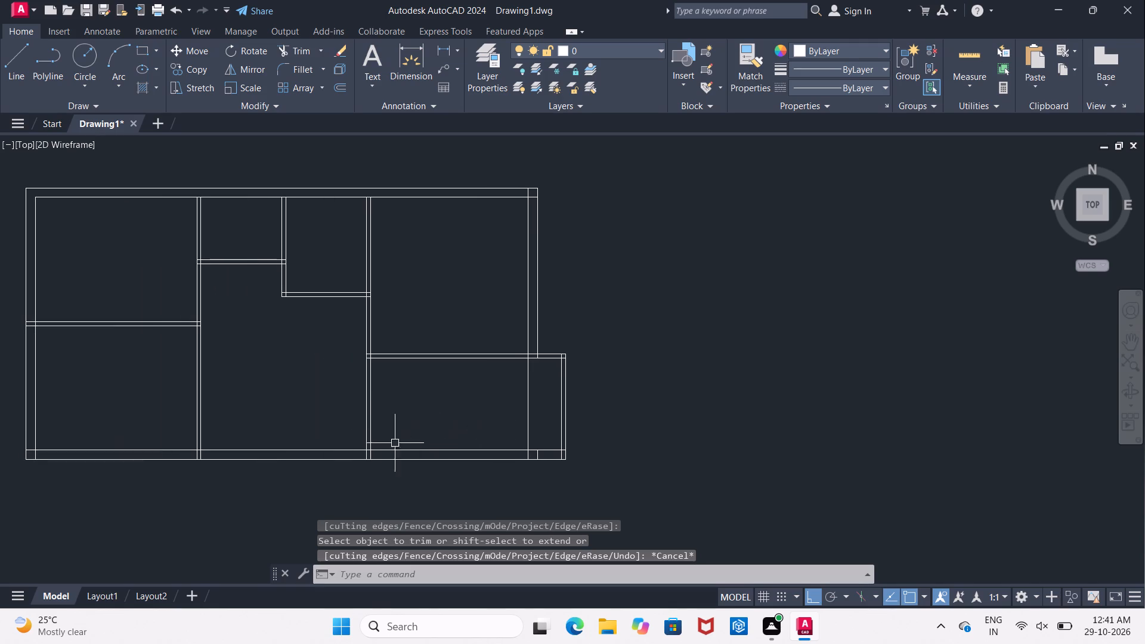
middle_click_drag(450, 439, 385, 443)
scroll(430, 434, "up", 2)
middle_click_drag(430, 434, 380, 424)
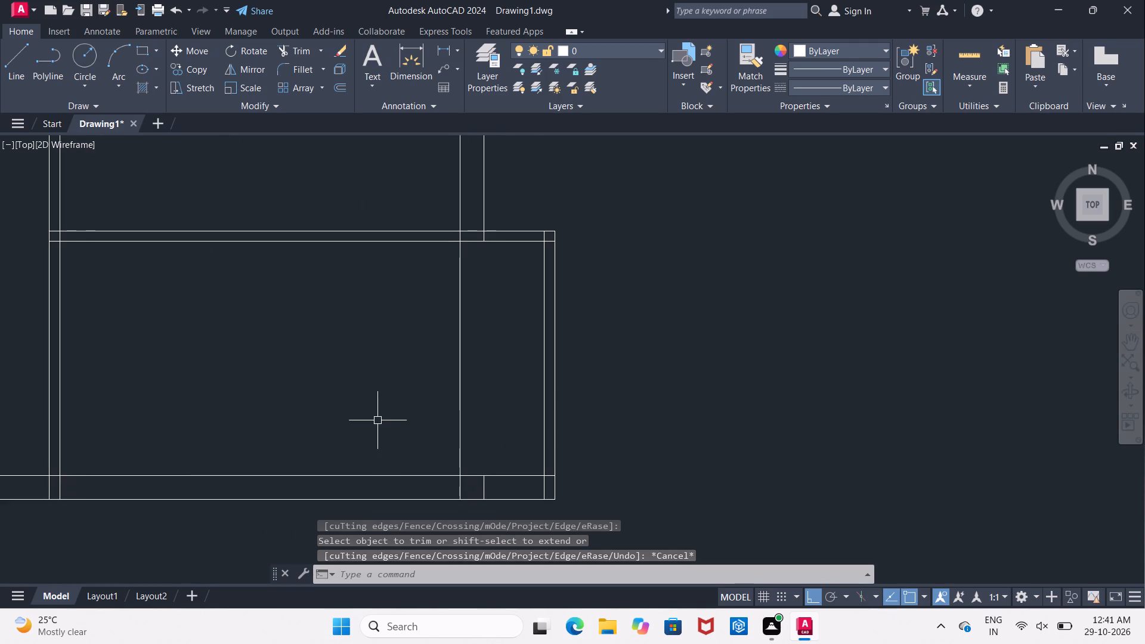
Offset the inner right wall line 10" inward into the lower-right room as the first stair tread line.
key("Escape")
key("o")
key("Return")
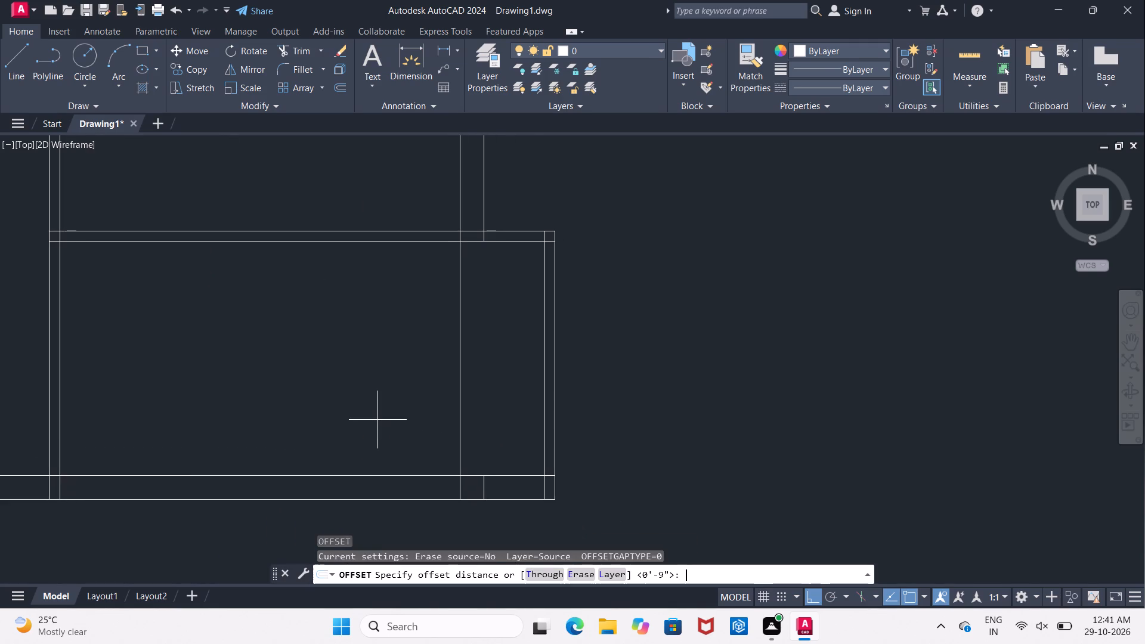
type("10")
key("shift+quotedbl")
key("Return")
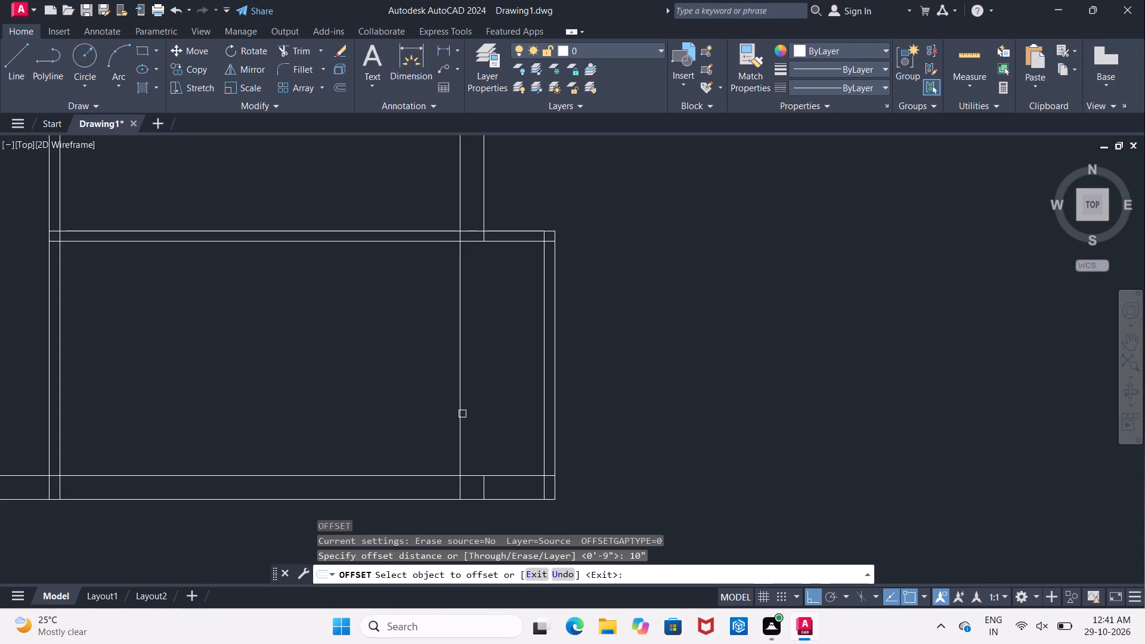
left_click(462, 414)
left_click(413, 413)
Trim the new tread line inside the bottom wall and partition, and the inner right wall line inside the partition.
key("Escape")
type("TR")
key("space")
key("space")
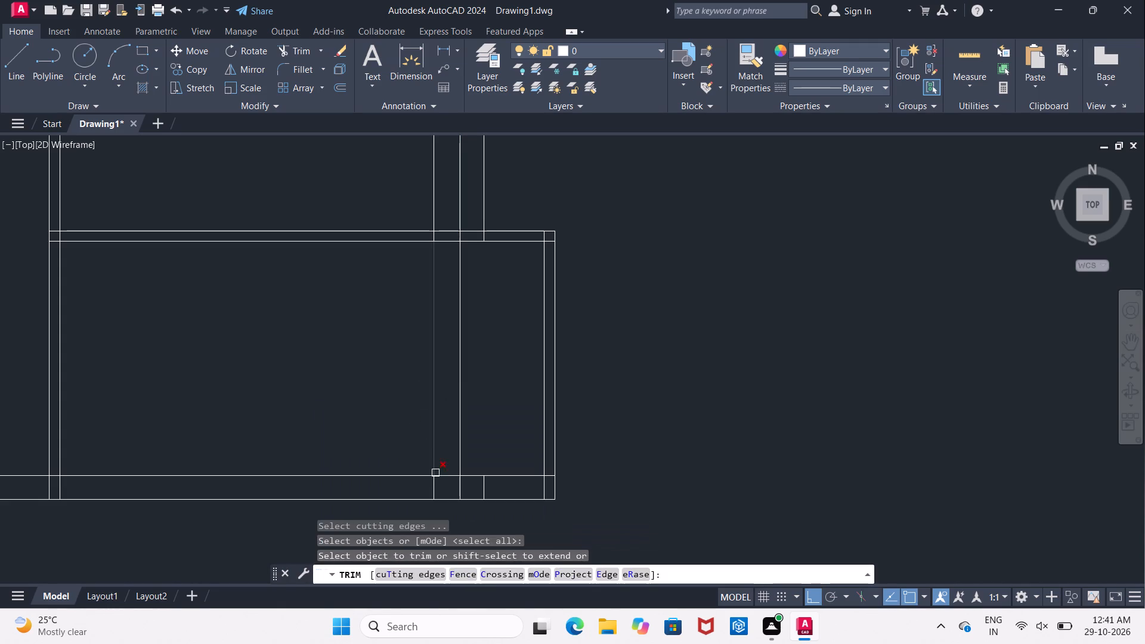
left_click(434, 484)
middle_click_drag(402, 373, 397, 504)
scroll(427, 385, "up", 2)
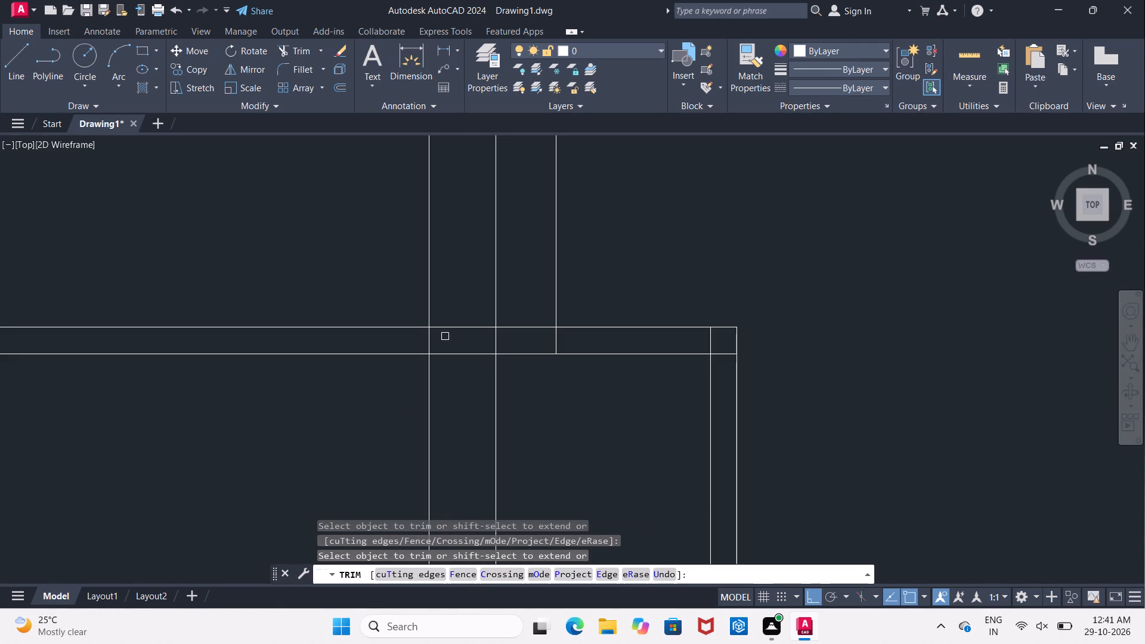
left_click(423, 342)
left_click(436, 348)
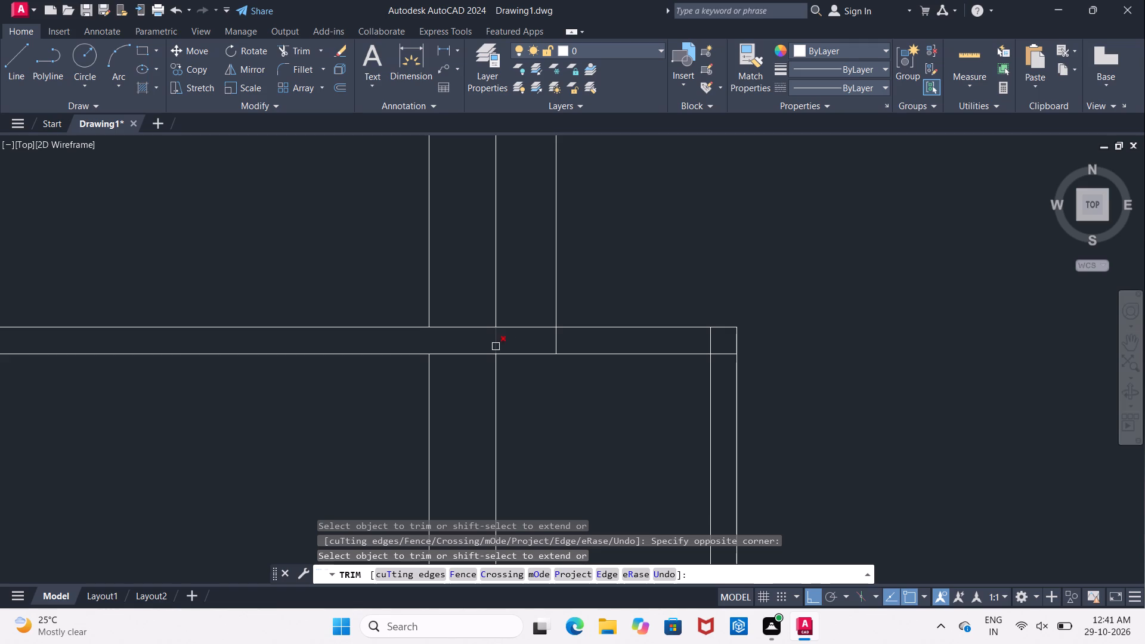
left_click(494, 347)
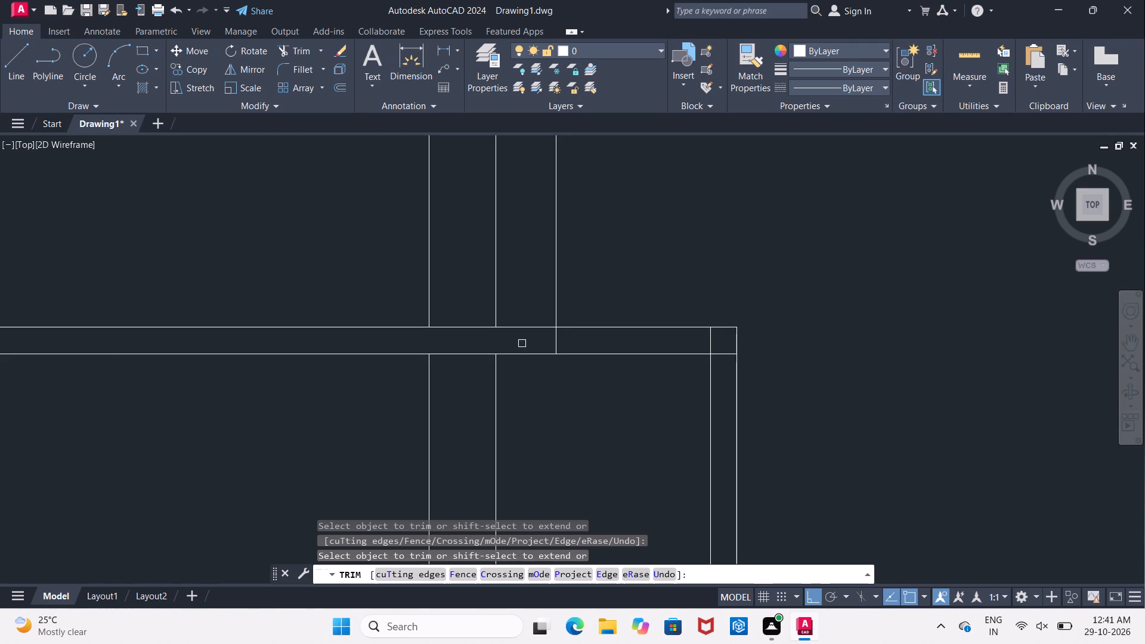
scroll(522, 343, "down", 2)
middle_click_drag(542, 429, 527, 410)
scroll(527, 411, "down", 1)
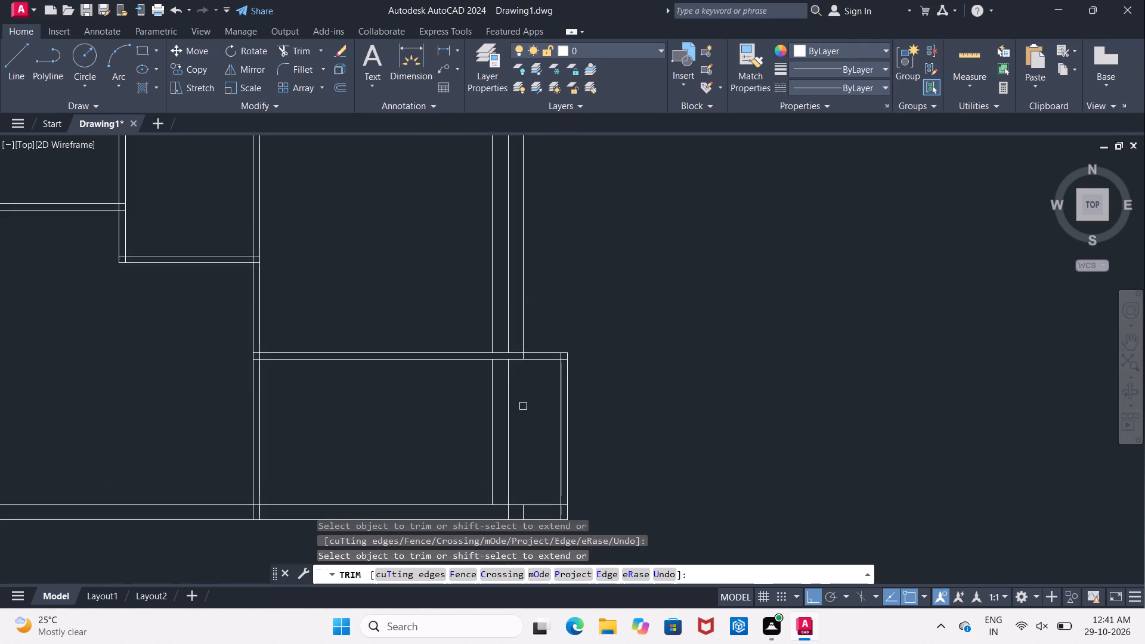
key("Escape")
Delete the leftover tread line segment in the room above the horizontal partition.
left_click(490, 335)
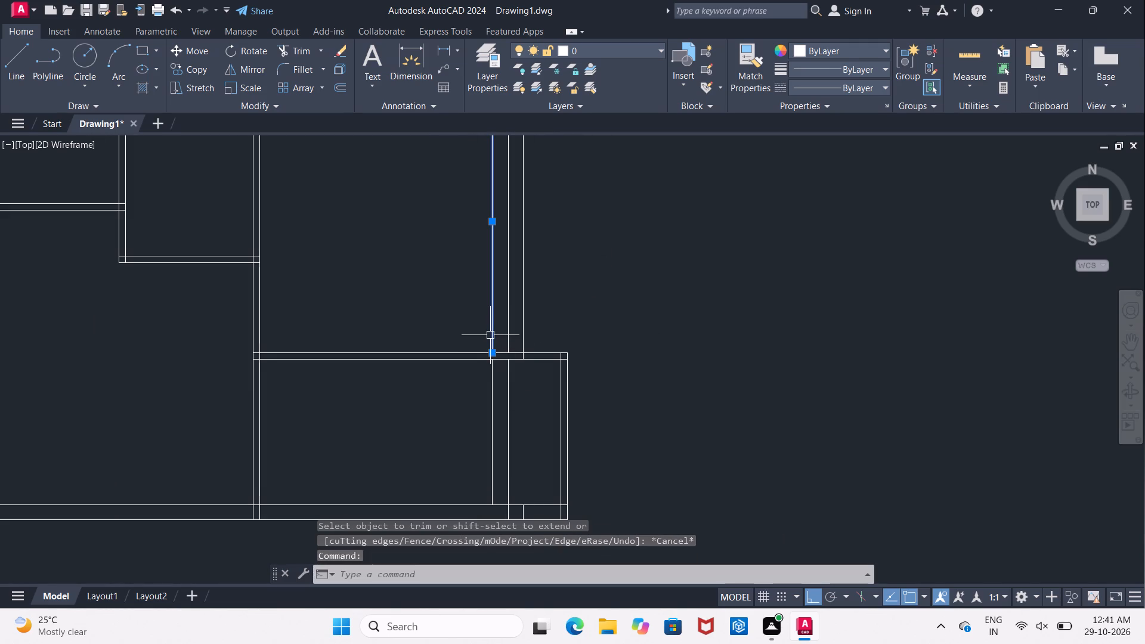
key("Delete")
middle_click_drag(462, 425, 458, 371)
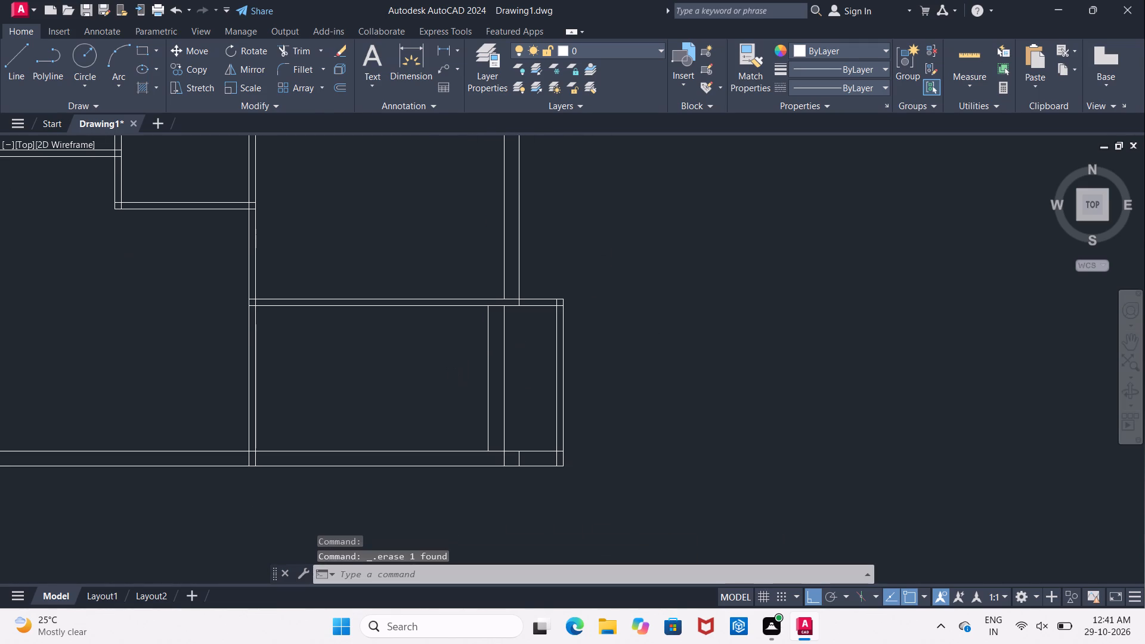
Offset the first tread line inward successively at 10" spacing to add four more stair tread lines.
key("Escape")
key("o")
key("Return")
type("10\"")
key("Return")
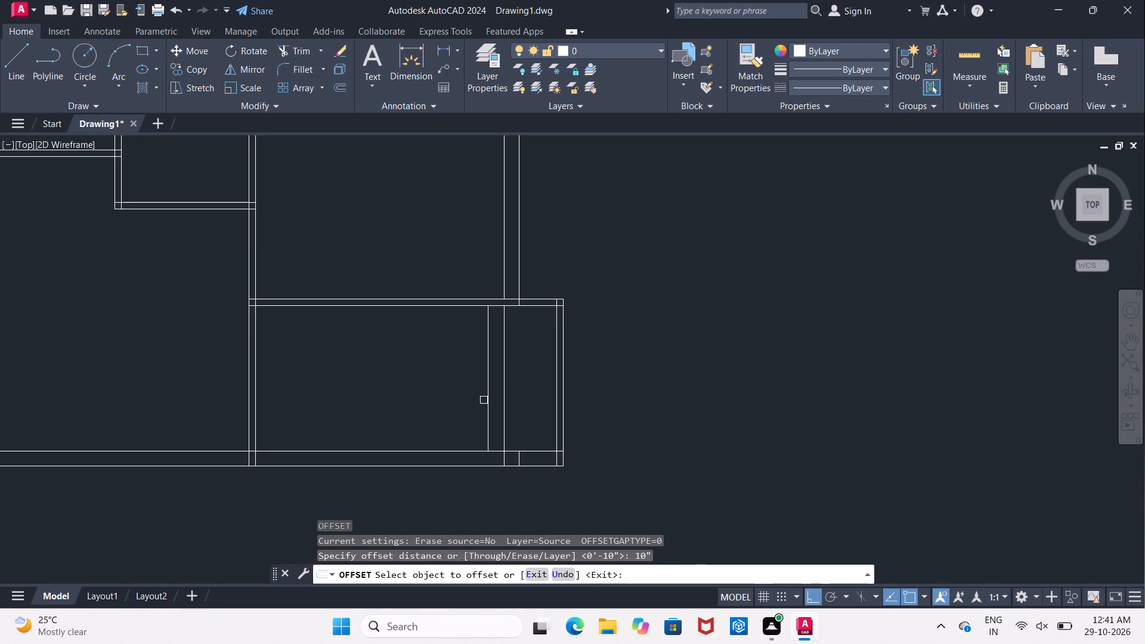
left_click(485, 402)
left_click(410, 406)
left_click(469, 398)
left_click_drag(377, 397, 390, 398)
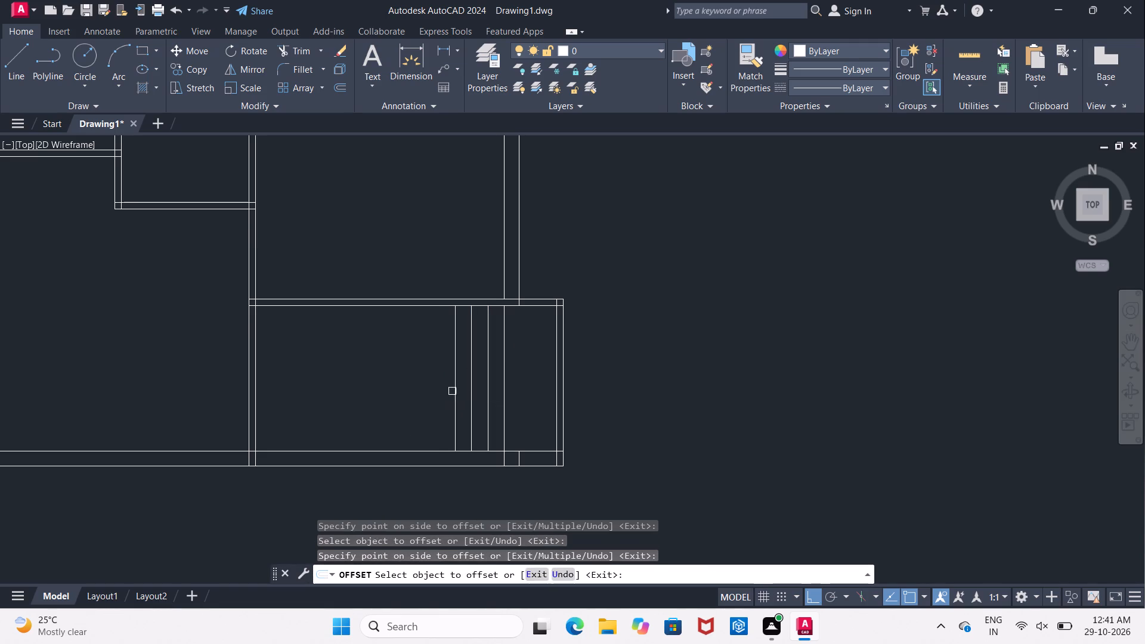
left_click(453, 391)
left_click_drag(384, 385, 399, 390)
left_click(436, 389)
left_click_drag(361, 380, 373, 385)
left_click(417, 392)
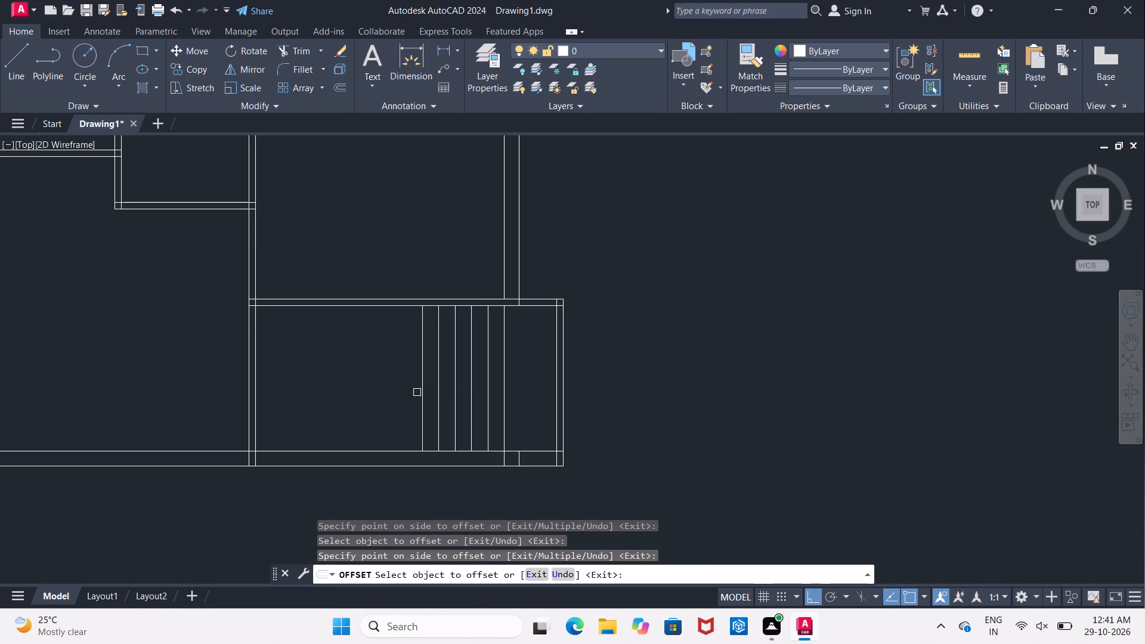
left_click(414, 392)
Continue offsetting the latest tread line at 10" spacing to add six more tread lines toward the room's inner partition.
left_click(422, 394)
left_click_drag(350, 388, 380, 397)
left_click(405, 400)
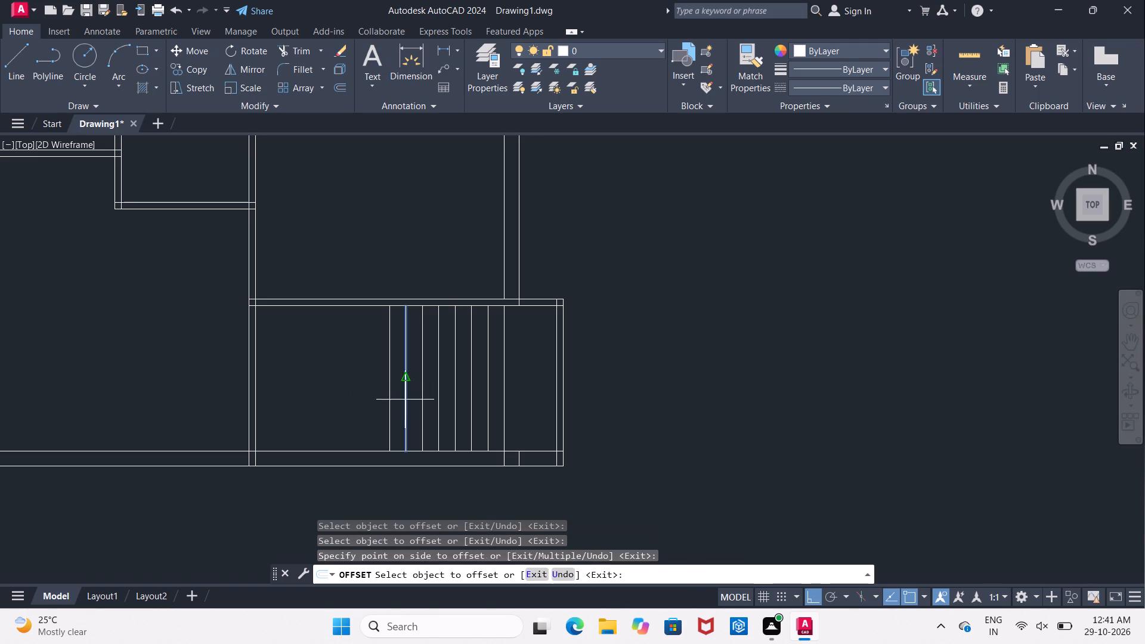
left_click_drag(282, 385, 328, 393)
left_click(389, 395)
left_click(336, 389)
left_click(375, 392)
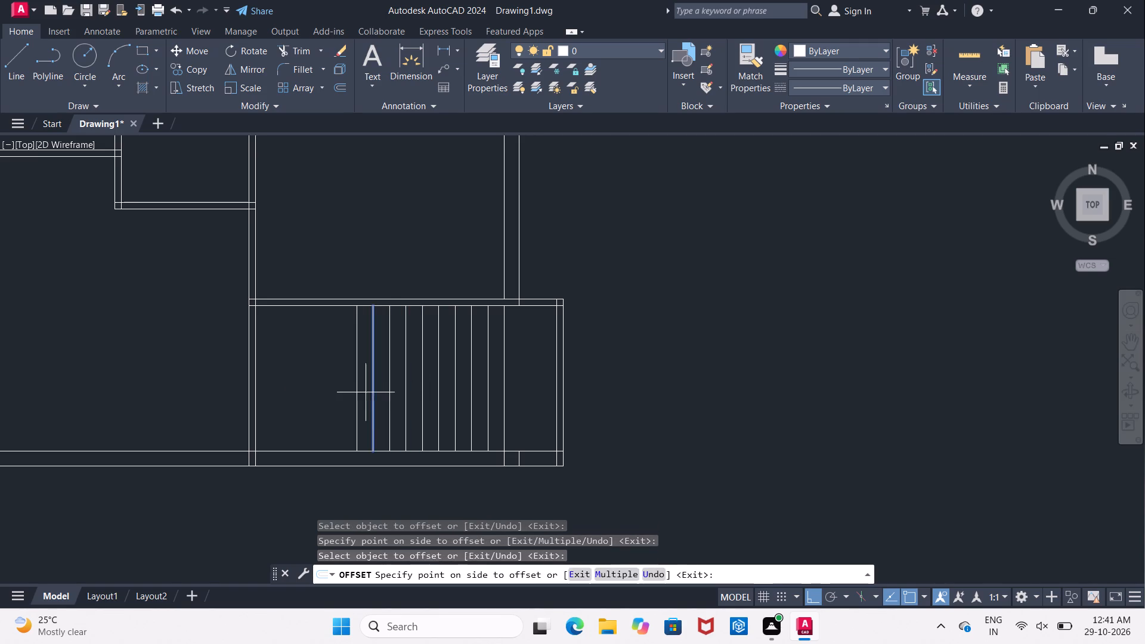
left_click(341, 390)
left_click(357, 393)
left_click(339, 391)
left_click(340, 393)
left_click(333, 393)
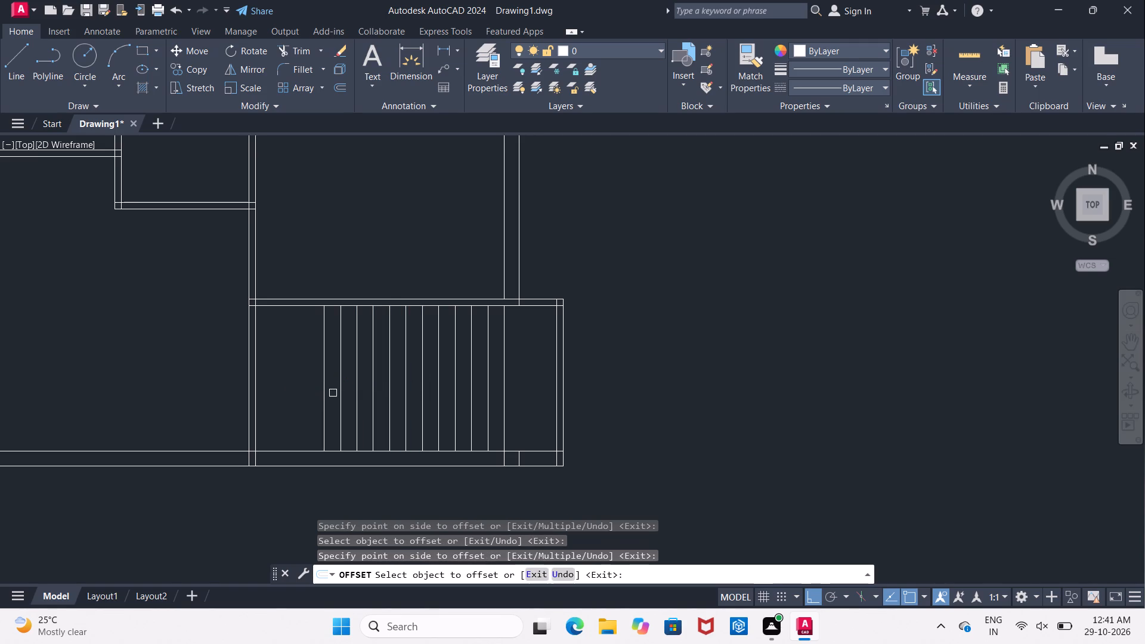
middle_click_drag(311, 396, 299, 385)
key("Escape")
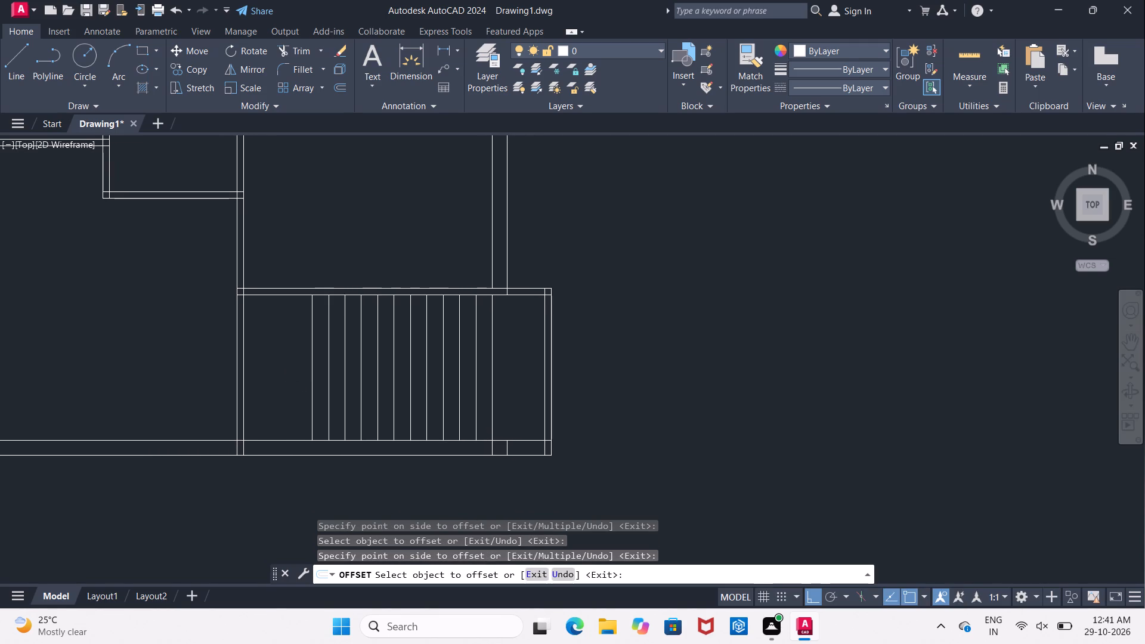
Draw a horizontal dividing line about 9'-8" long across the treads, from the inner right wall line to just past the last tread.
middle_click_drag(295, 385, 234, 380)
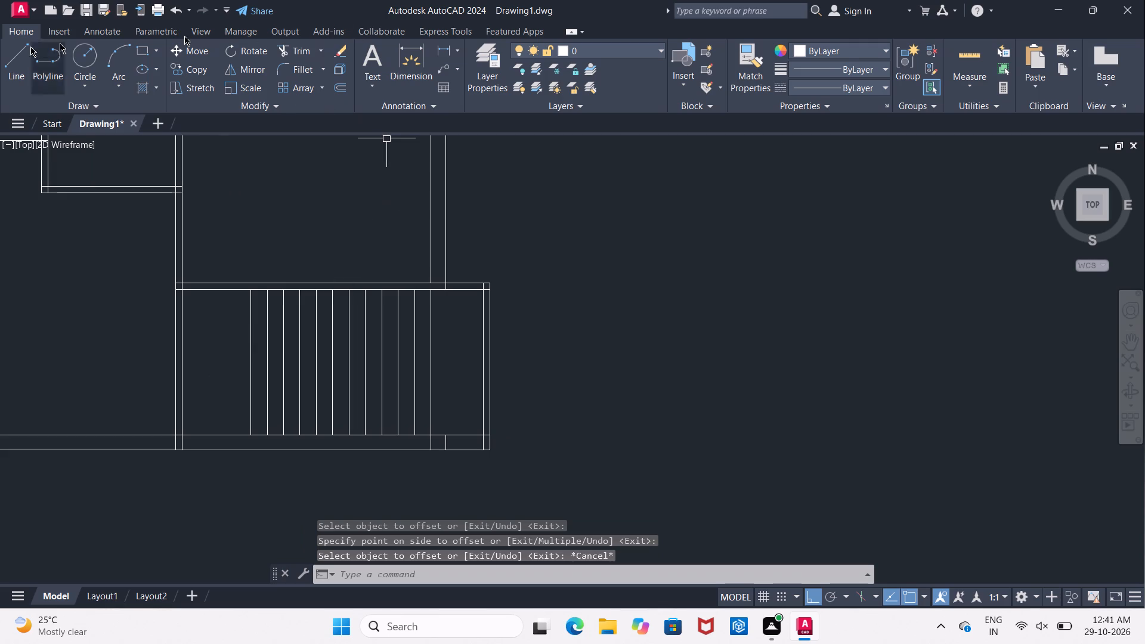
left_click(18, 63)
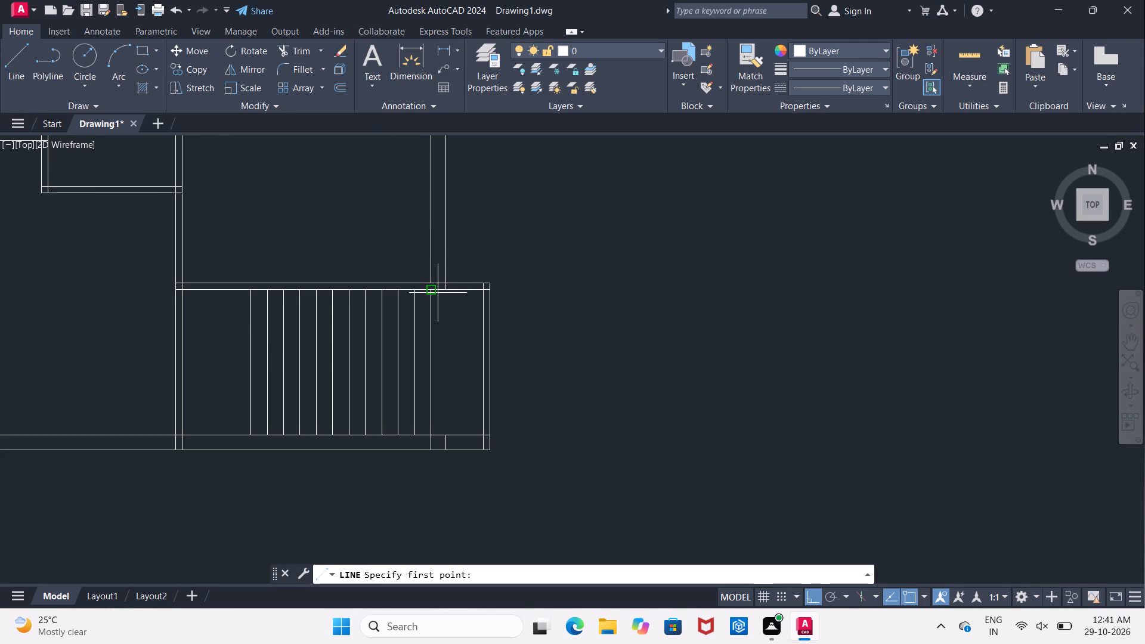
left_click(431, 369)
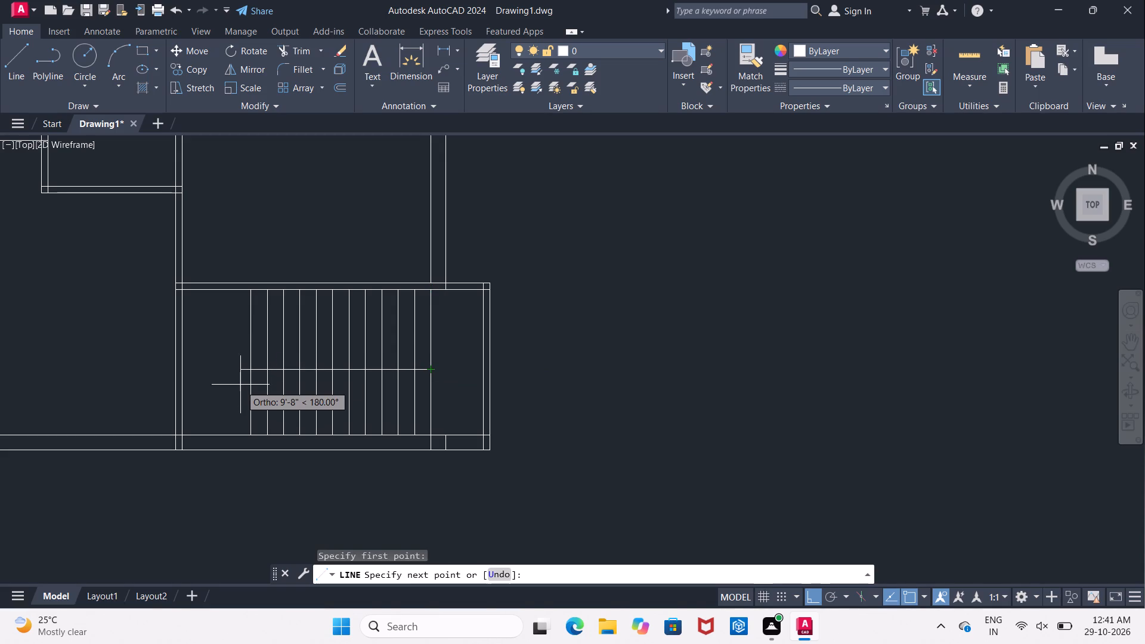
left_click(239, 371)
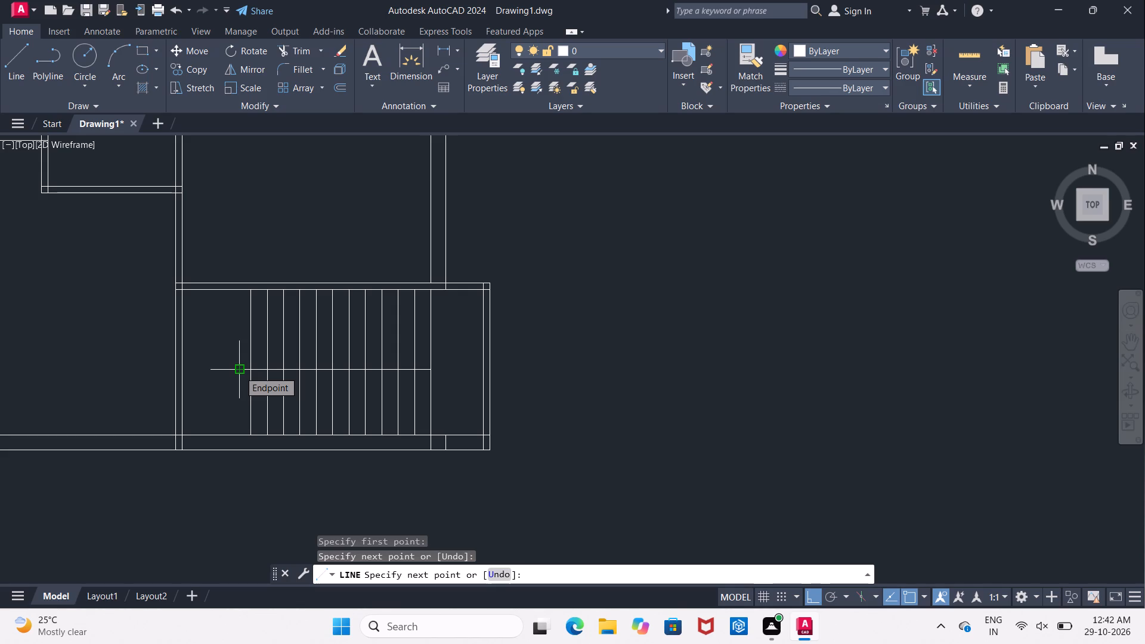
left_click(239, 371)
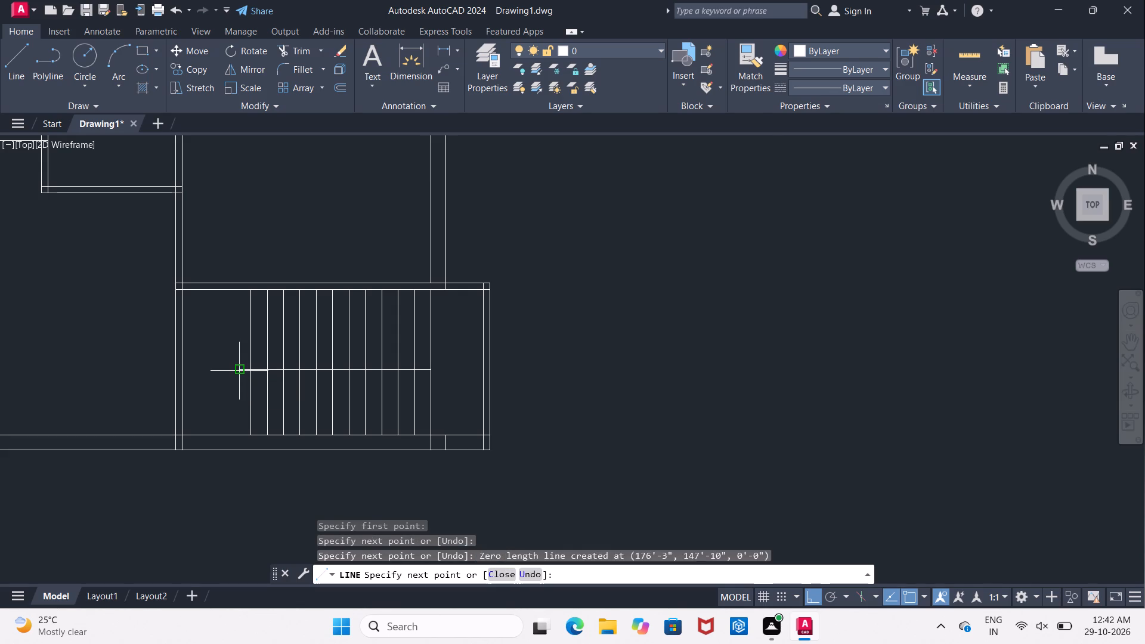
key("Escape")
Trim the dividing line's overhang beyond the last tread line.
scroll(253, 394, "up", 3)
middle_click_drag(153, 384, 184, 383)
key("t")
key("r")
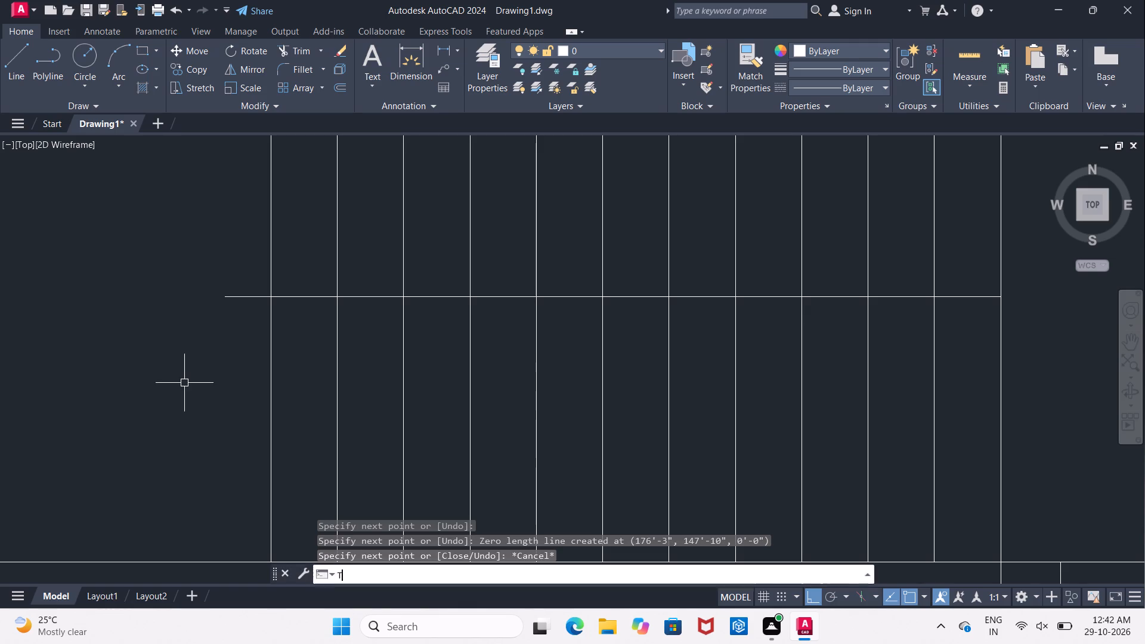
key("space")
key("space")
left_click(235, 302)
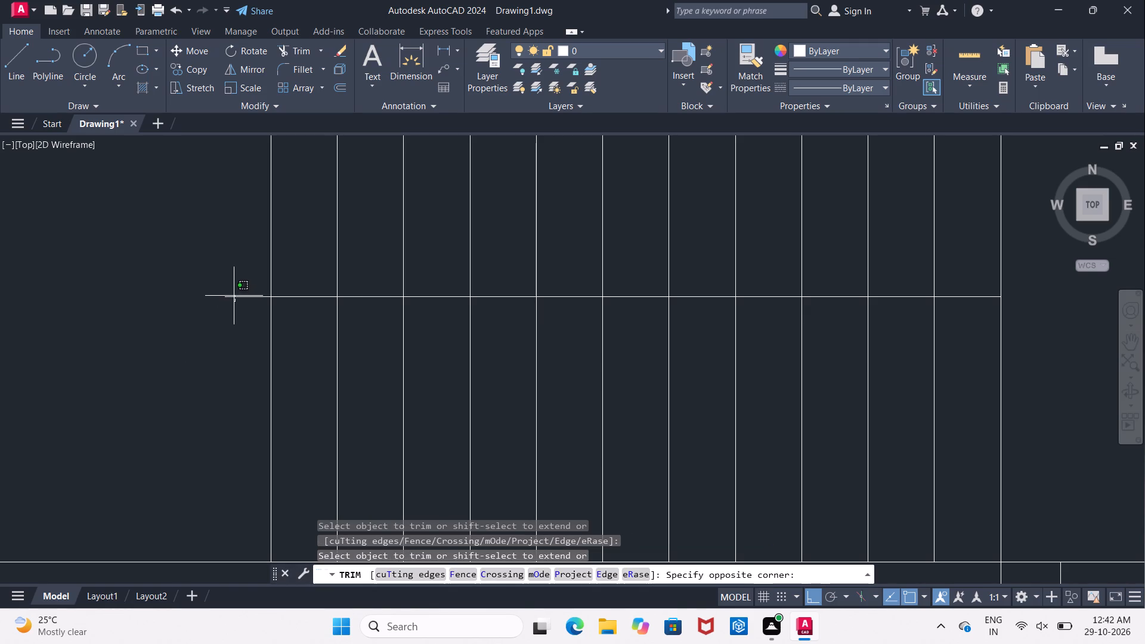
left_click(234, 295)
scroll(234, 296, "down", 2)
middle_click_drag(201, 311, 210, 314)
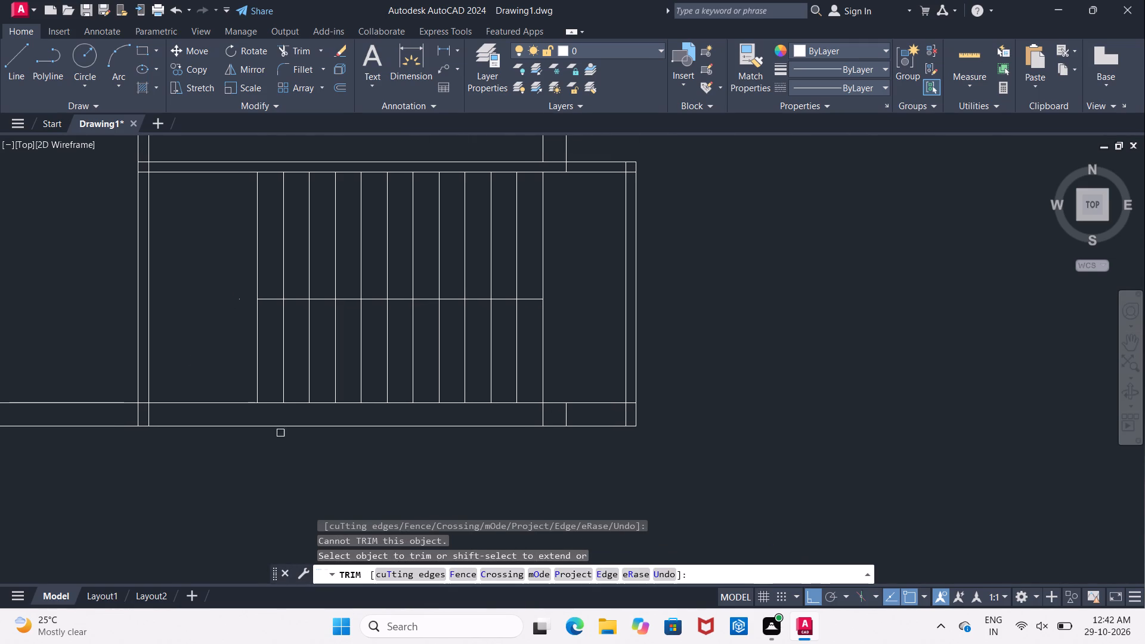
Trim the inner right wall line's short segment inside the 9" bottom wall.
left_click(540, 417)
middle_click_drag(583, 290, 581, 326)
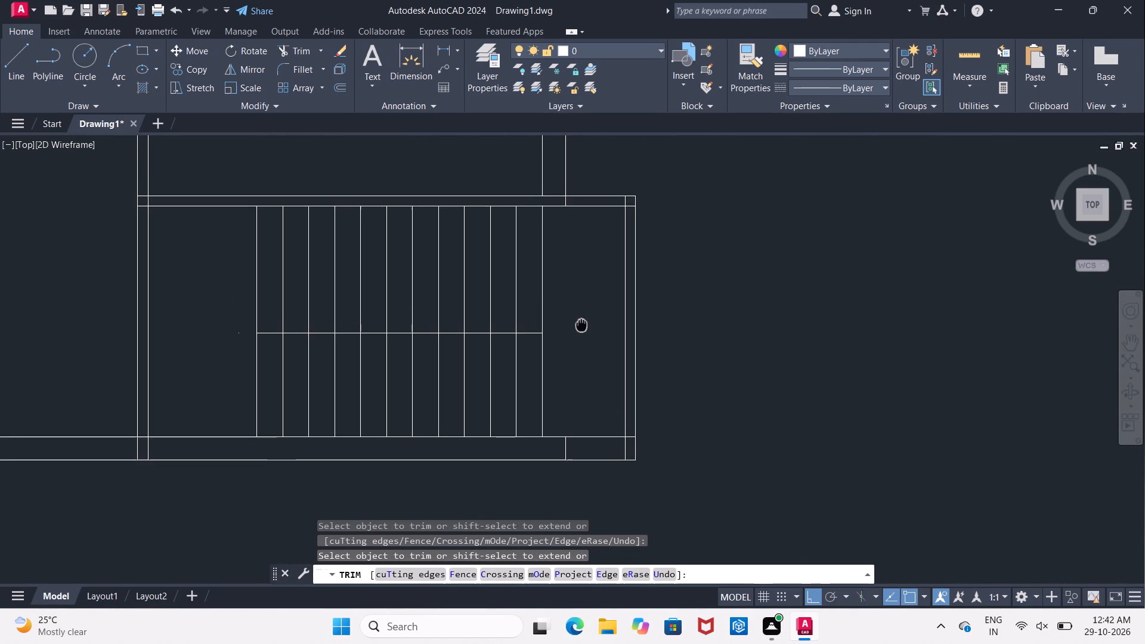
middle_click_drag(581, 326, 578, 333)
key("Escape")
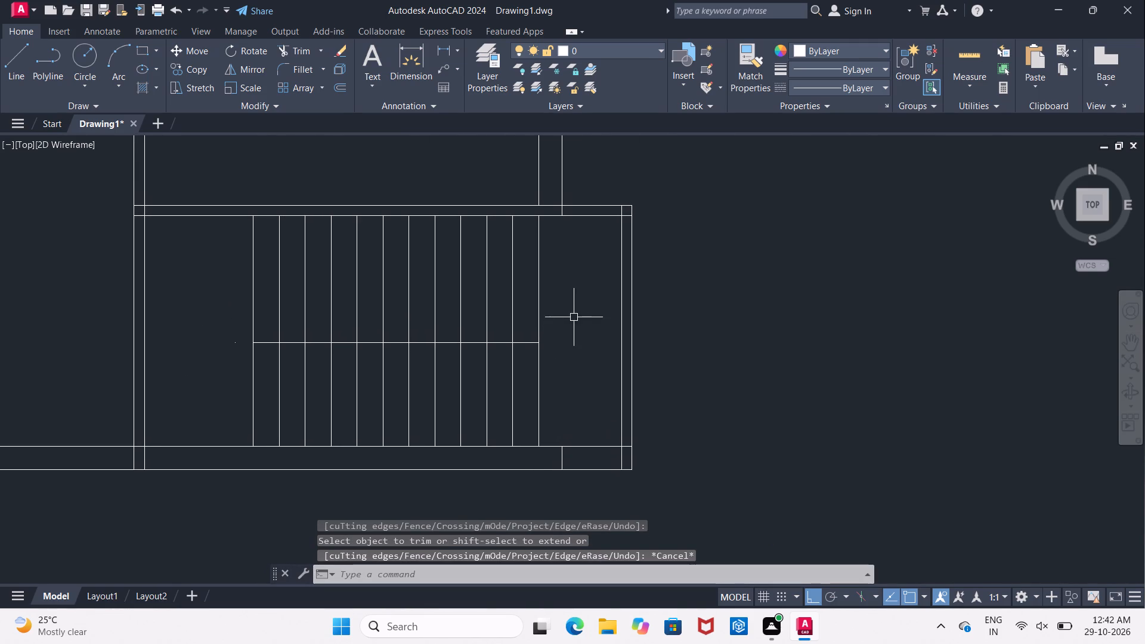
middle_click_drag(574, 317, 562, 310)
key("Escape")
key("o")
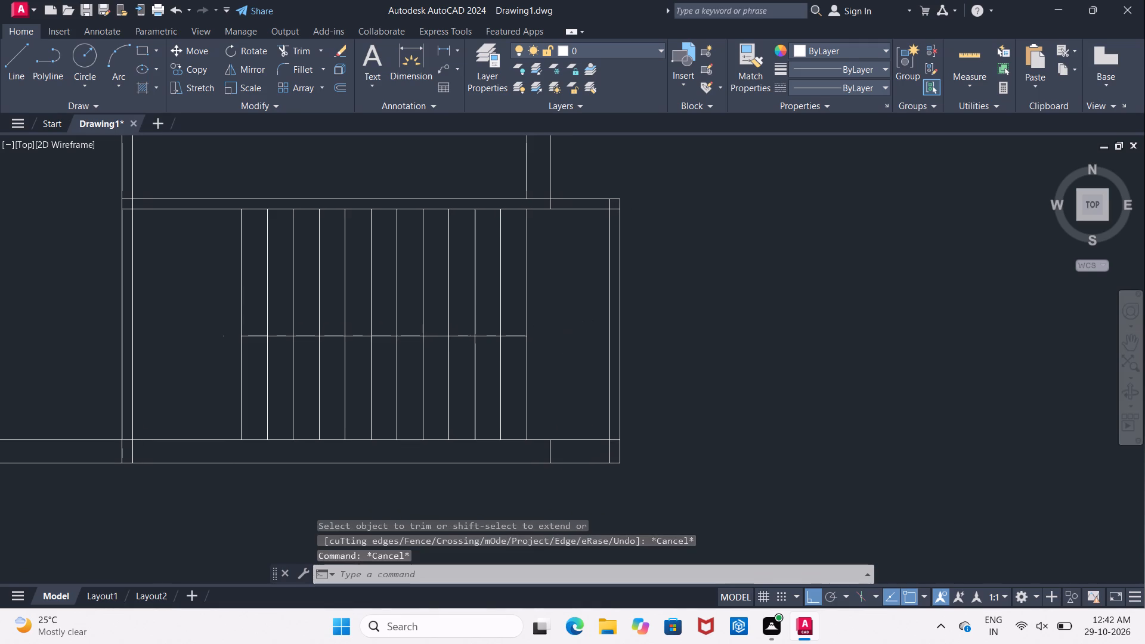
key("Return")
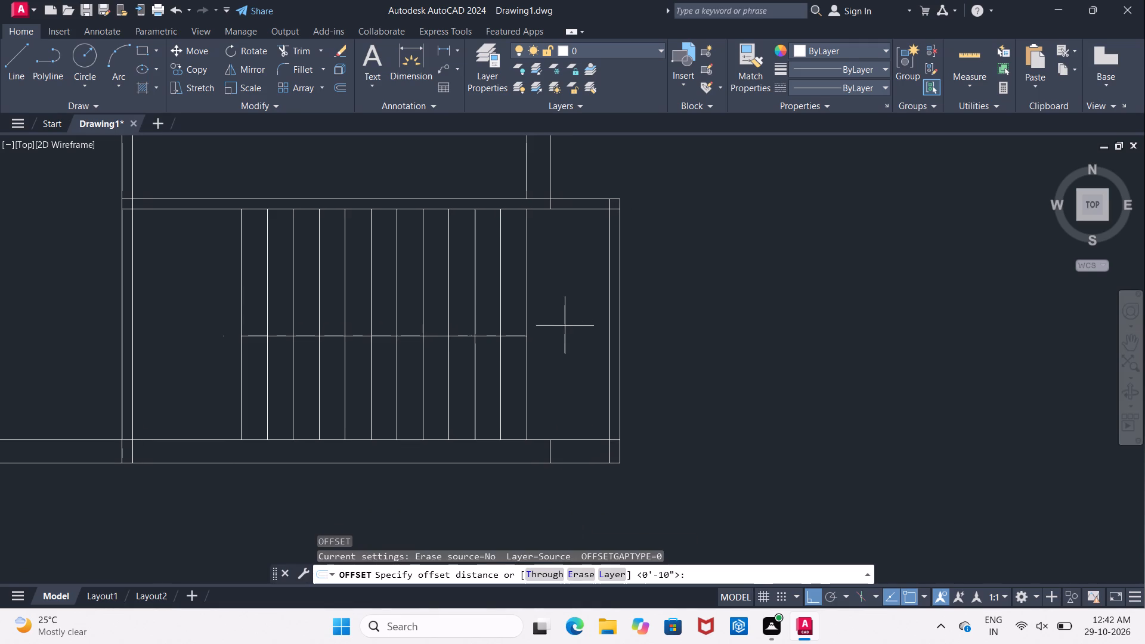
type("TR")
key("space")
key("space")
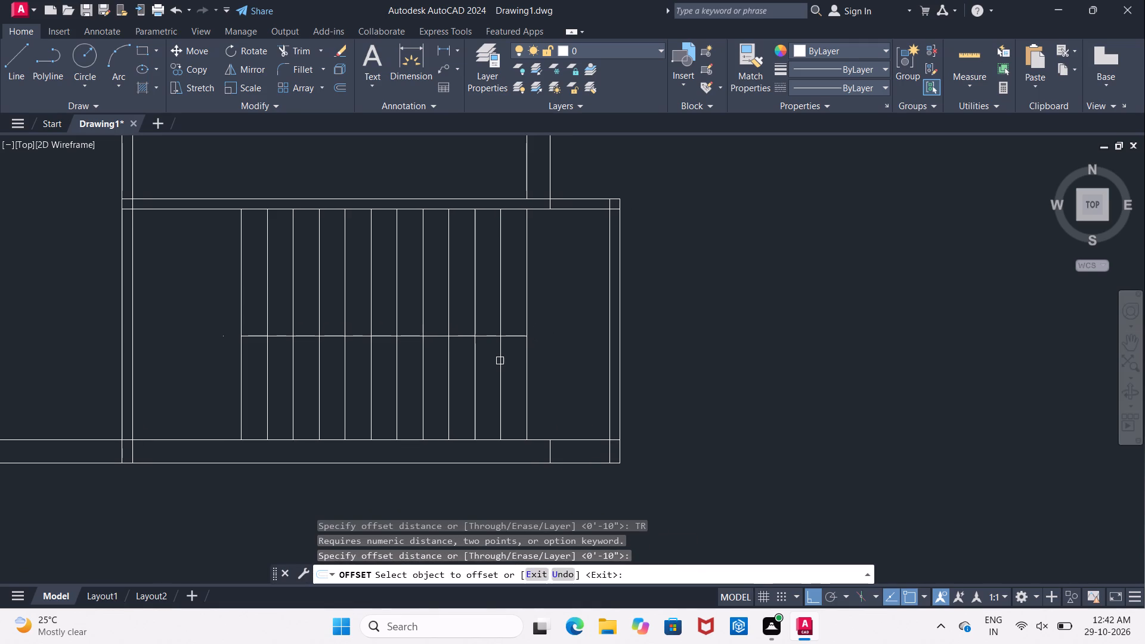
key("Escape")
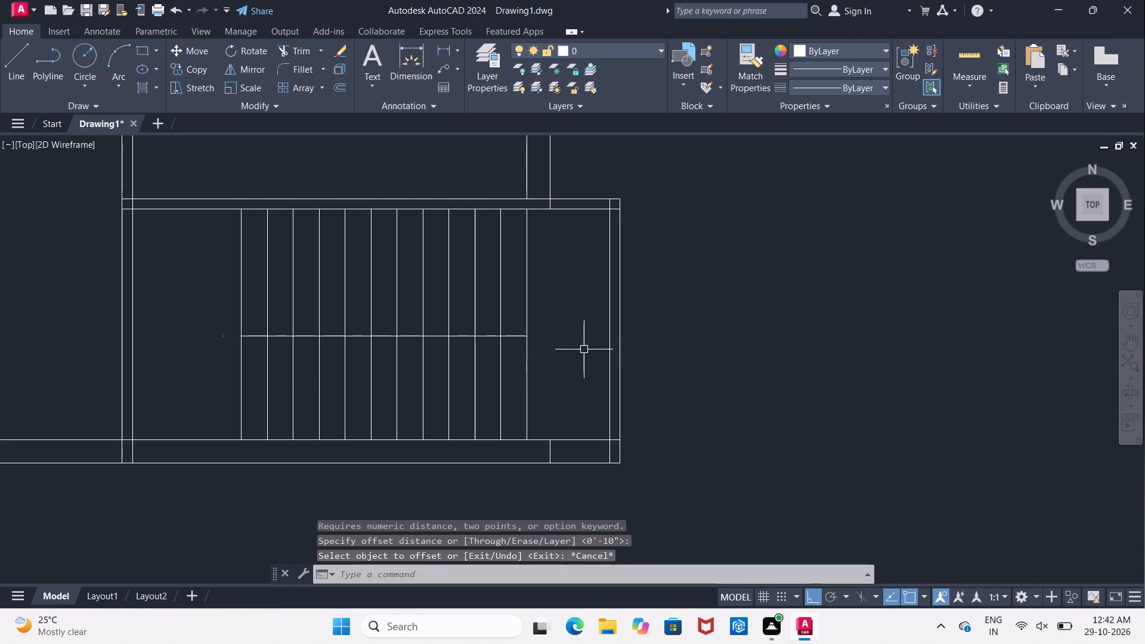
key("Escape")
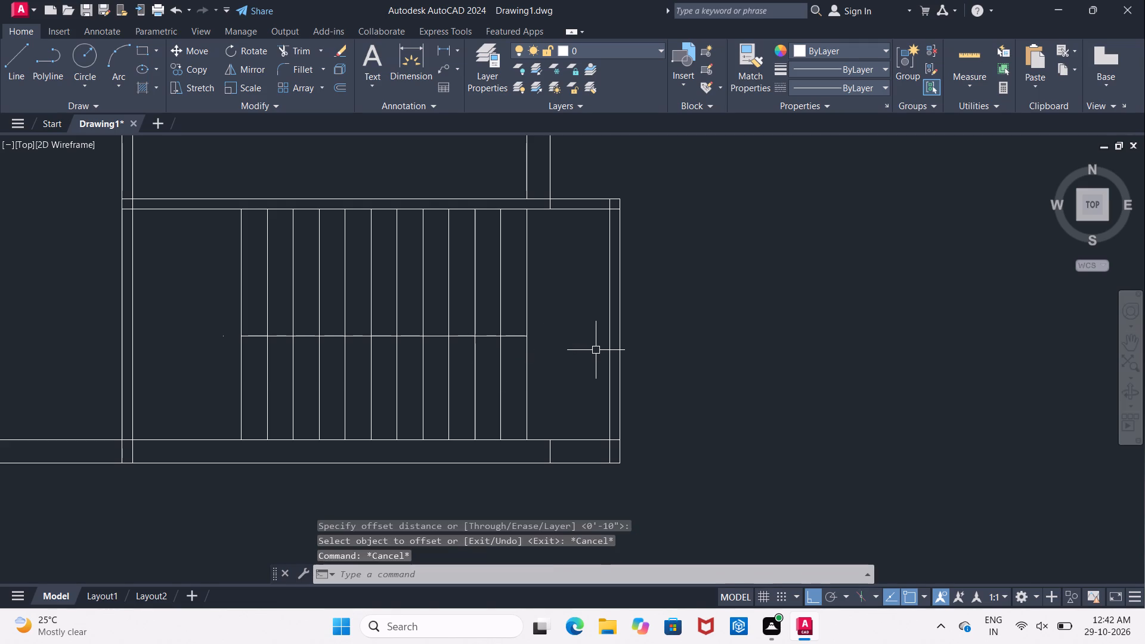
Trim the dividing line's rightmost segment and the lower half of the tread line next to the last right-hand one.
type("TR")
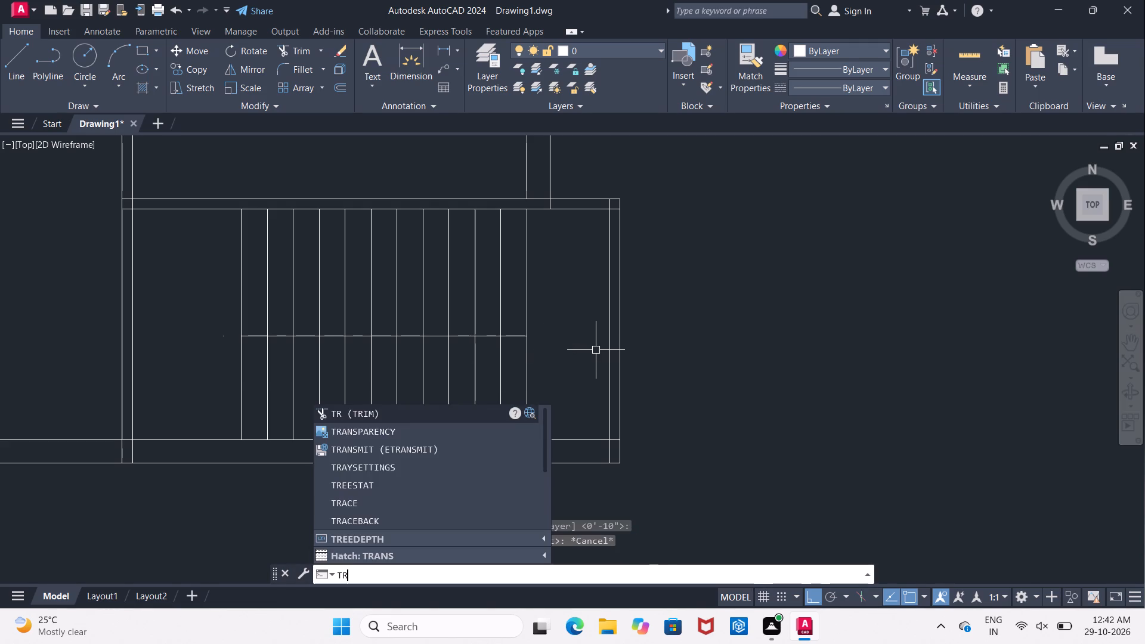
key("Return")
key("Return")
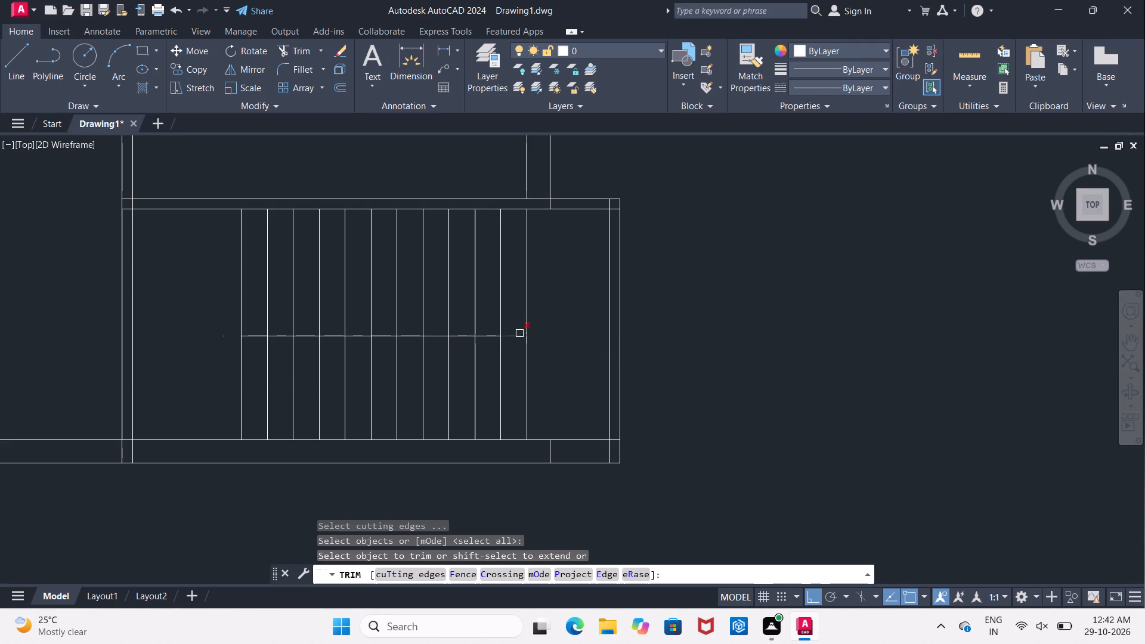
left_click(514, 337)
left_click(502, 351)
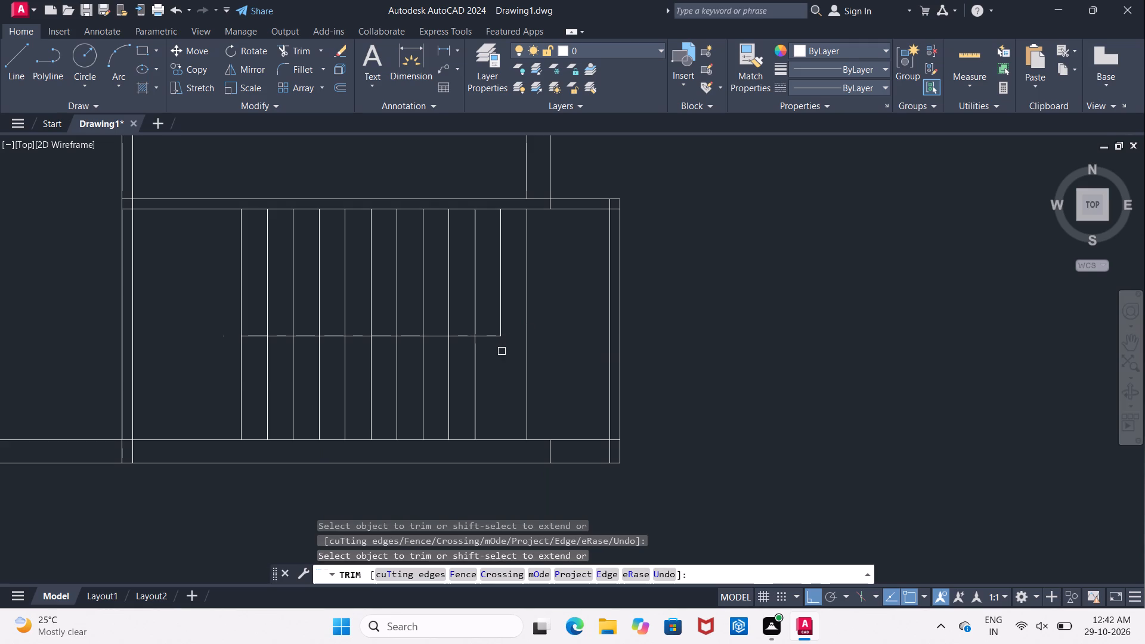
key("Escape")
Draw a horizontal line across the upper flight, from the shortened tread line's midpoint to just past the leftmost tread line.
left_click(20, 74)
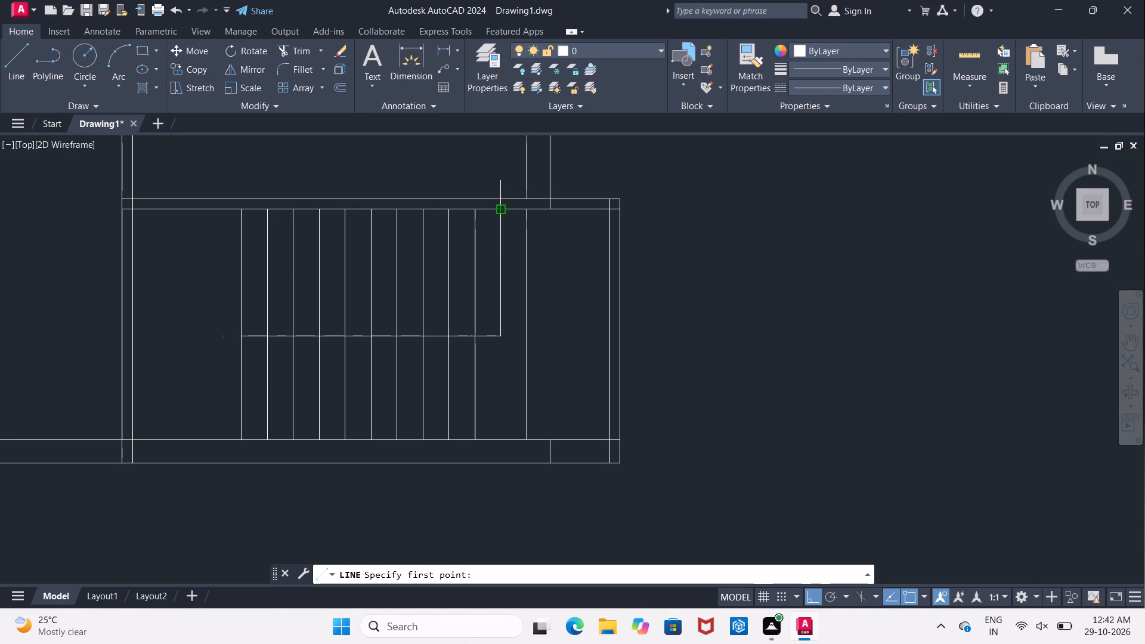
left_click(499, 271)
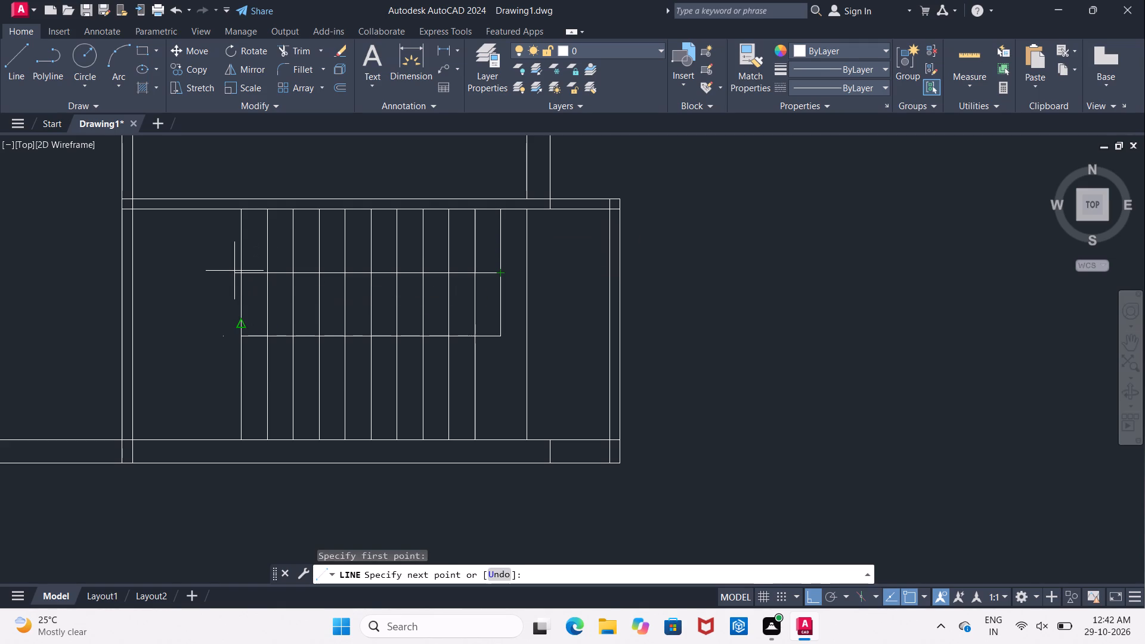
left_click(231, 271)
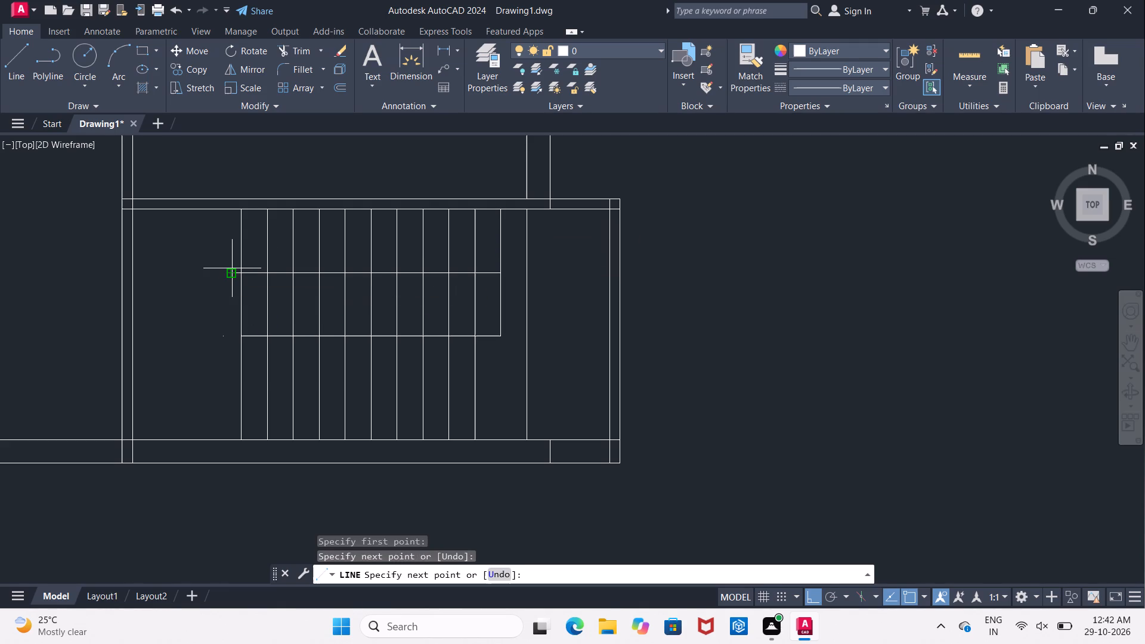
key("Escape")
middle_click_drag(451, 304, 429, 281)
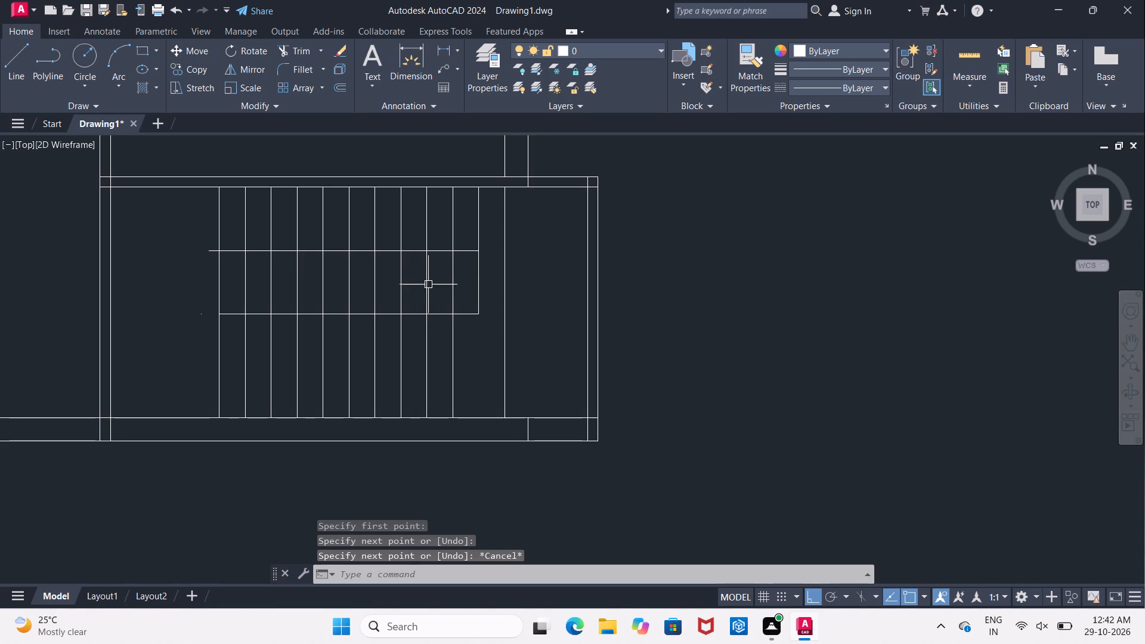
Extend the upper-flight line and dividing line to the rightmost stair line, and the shortened tread line down to the bottom wall.
key("e")
type("X")
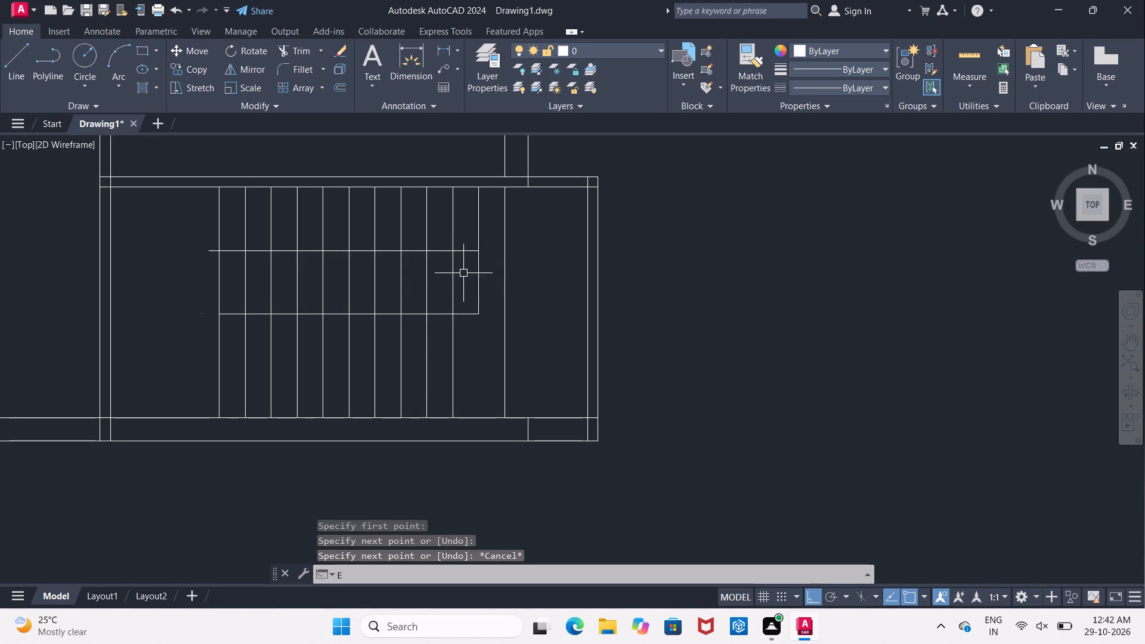
key("space")
key("space")
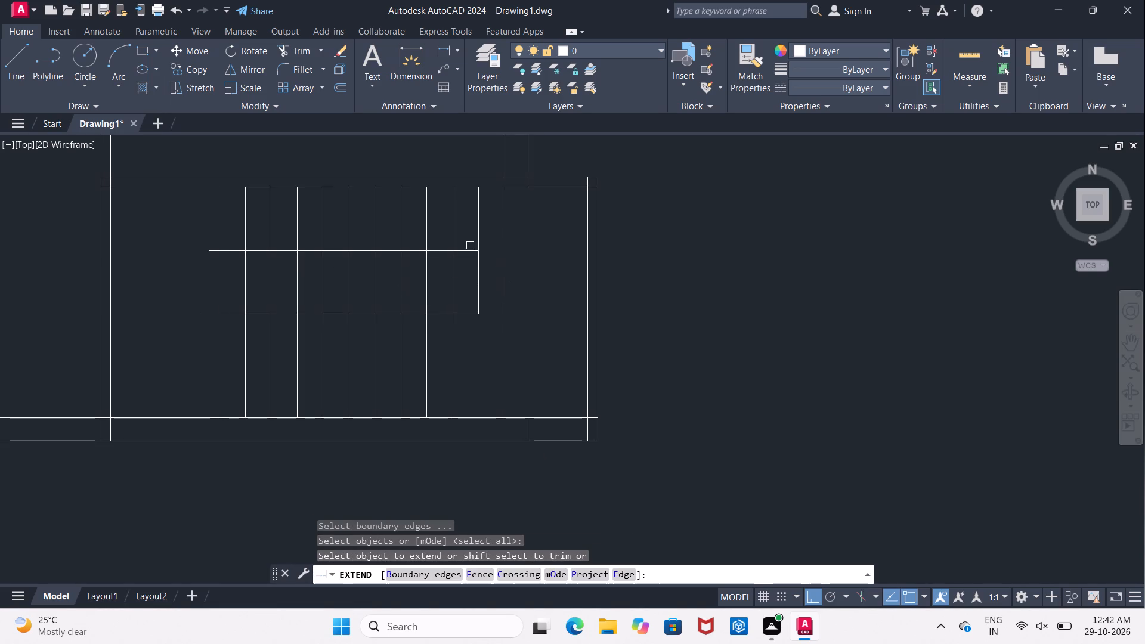
left_click(469, 250)
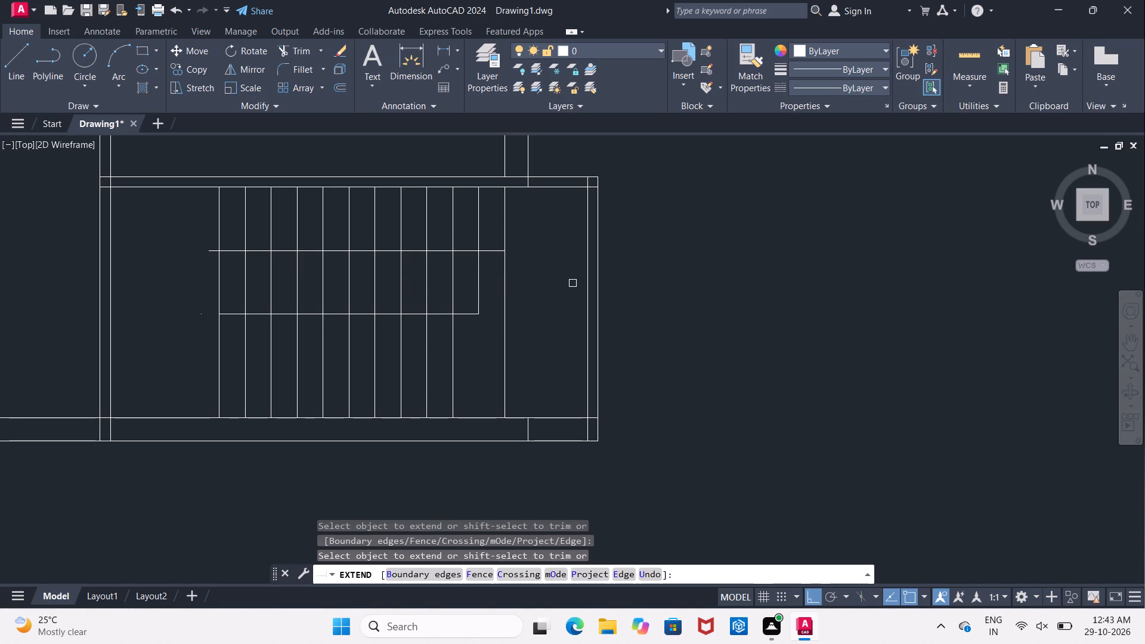
left_click(481, 302)
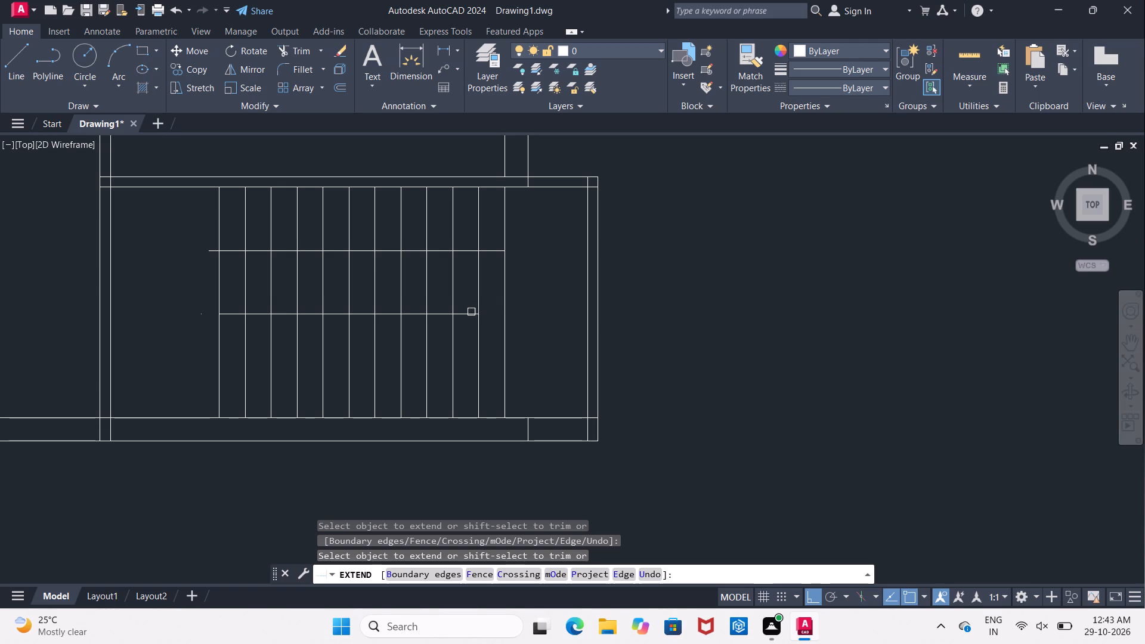
left_click(470, 314)
key("Escape")
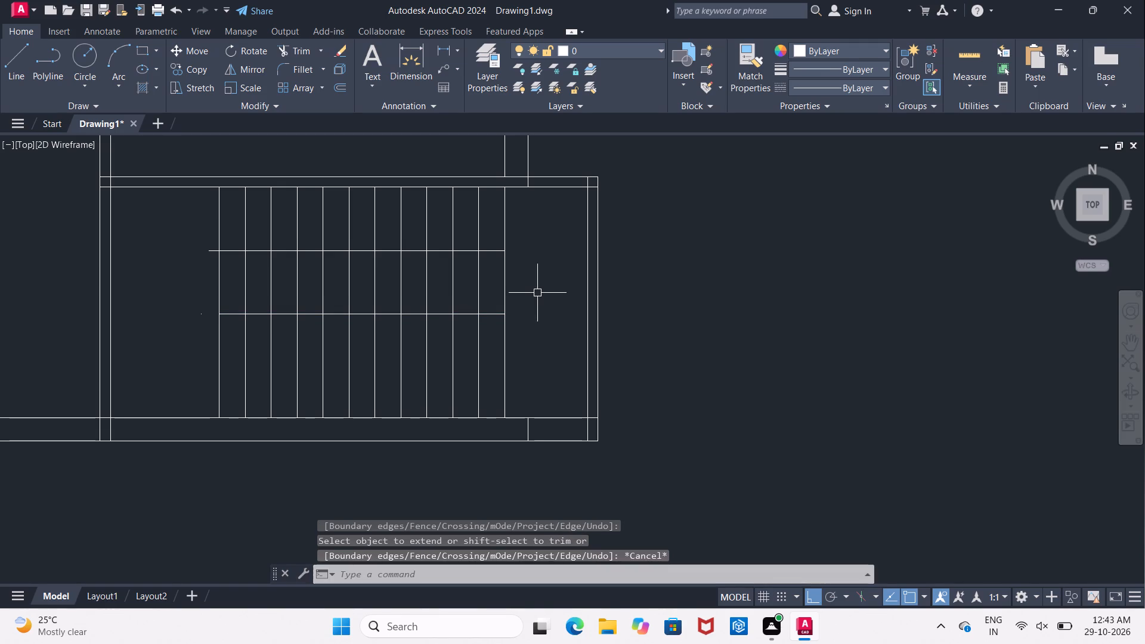
Trim the rightmost stair line between the upper-flight line and the dividing line.
key("t")
key("r")
key("space")
key("space")
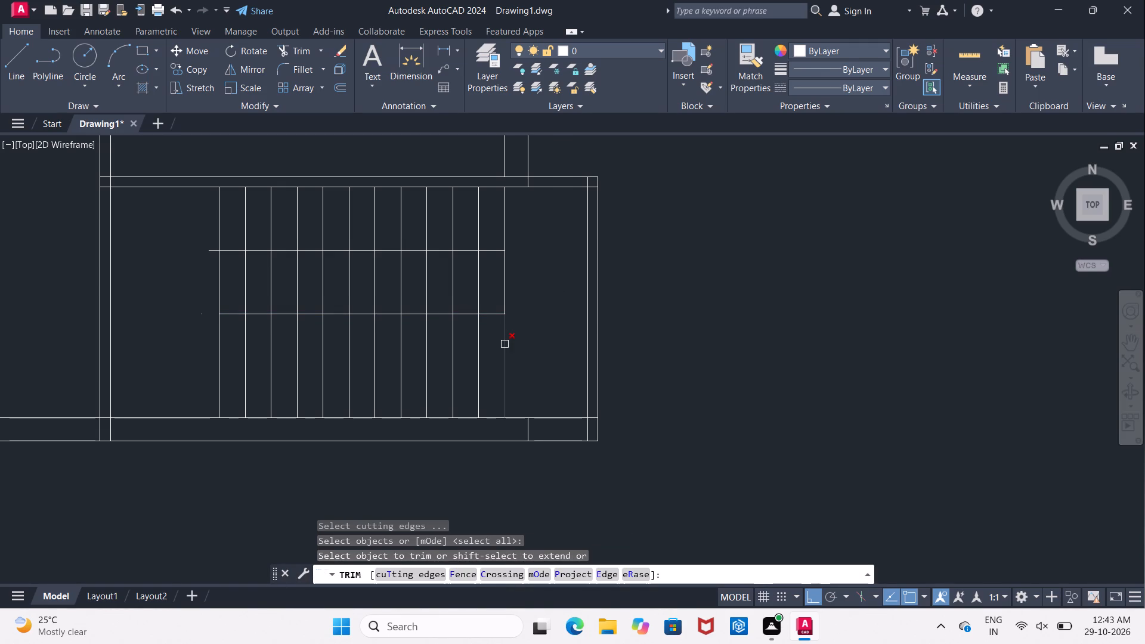
left_click(504, 295)
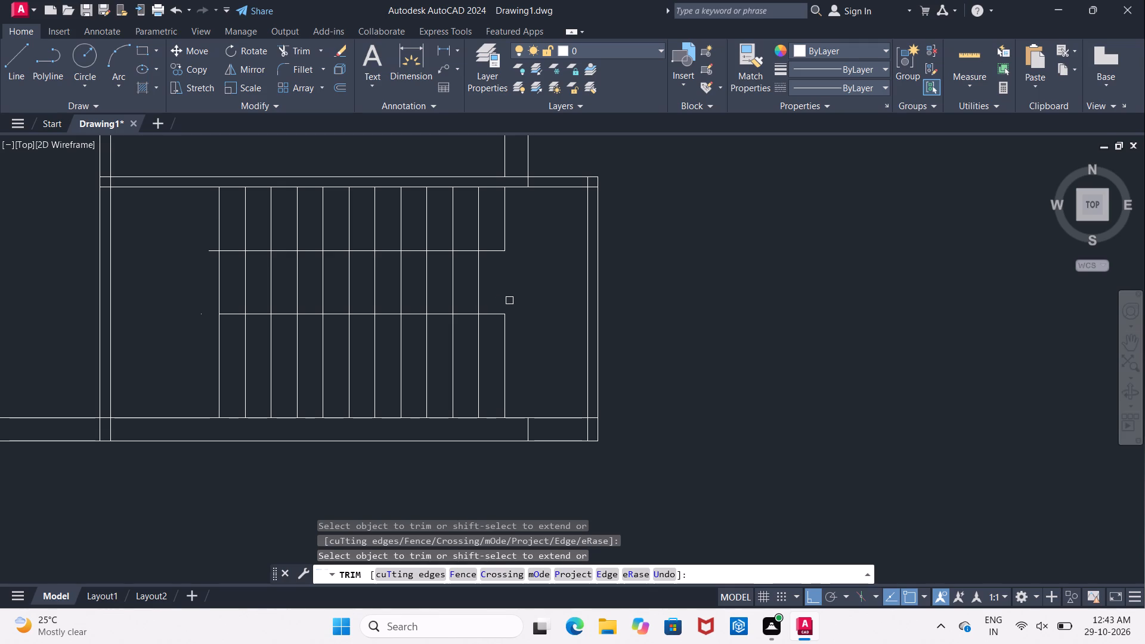
key("Escape")
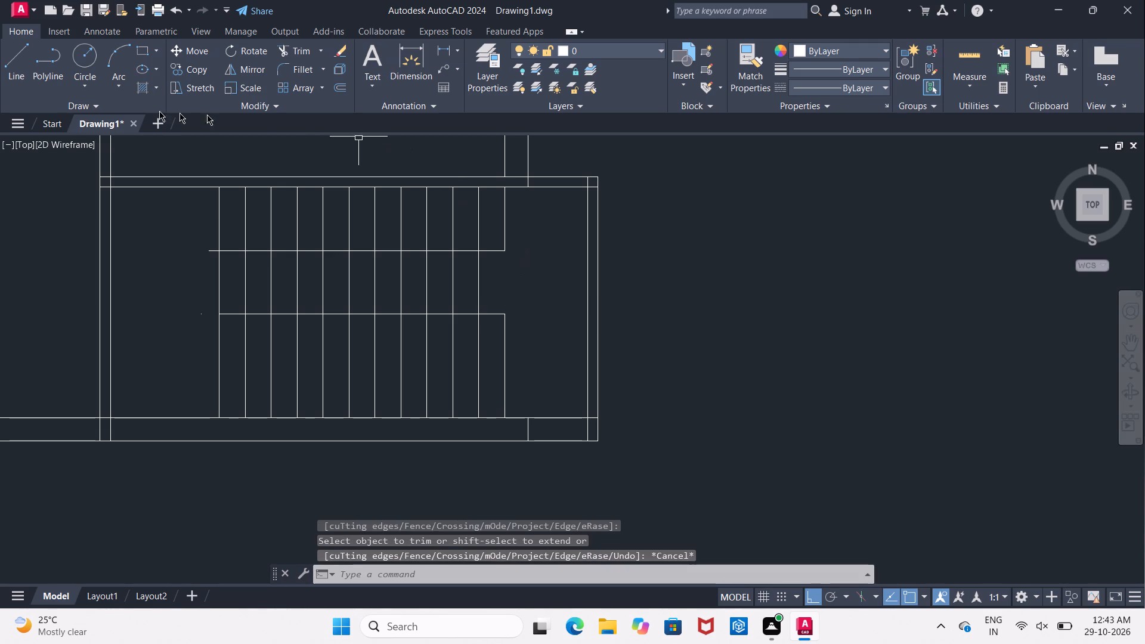
Draw a horizontal line about 9'-7 1/2" long across the lower flight, from the rightmost stair line's midpoint past the leftmost tread.
left_click(18, 65)
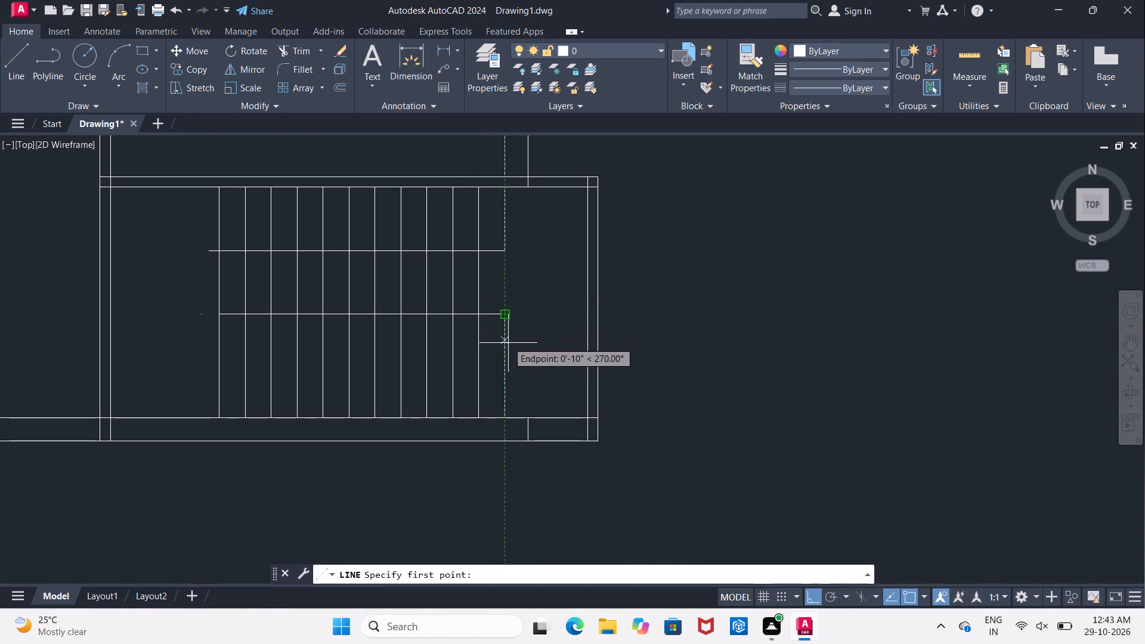
left_click(506, 364)
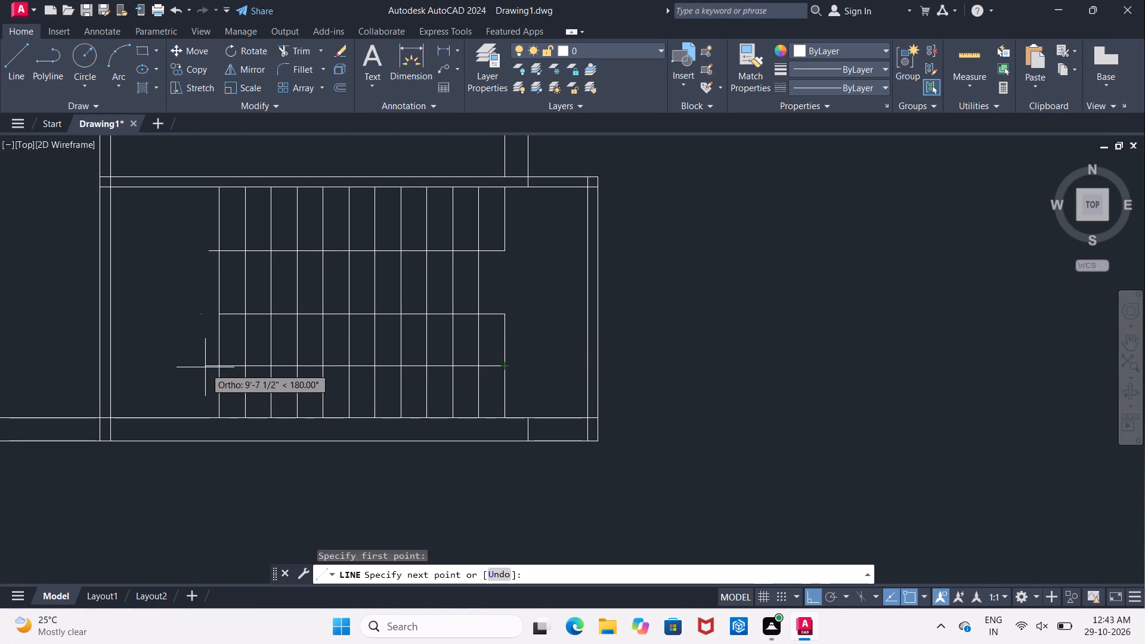
left_click(205, 366)
key("Escape")
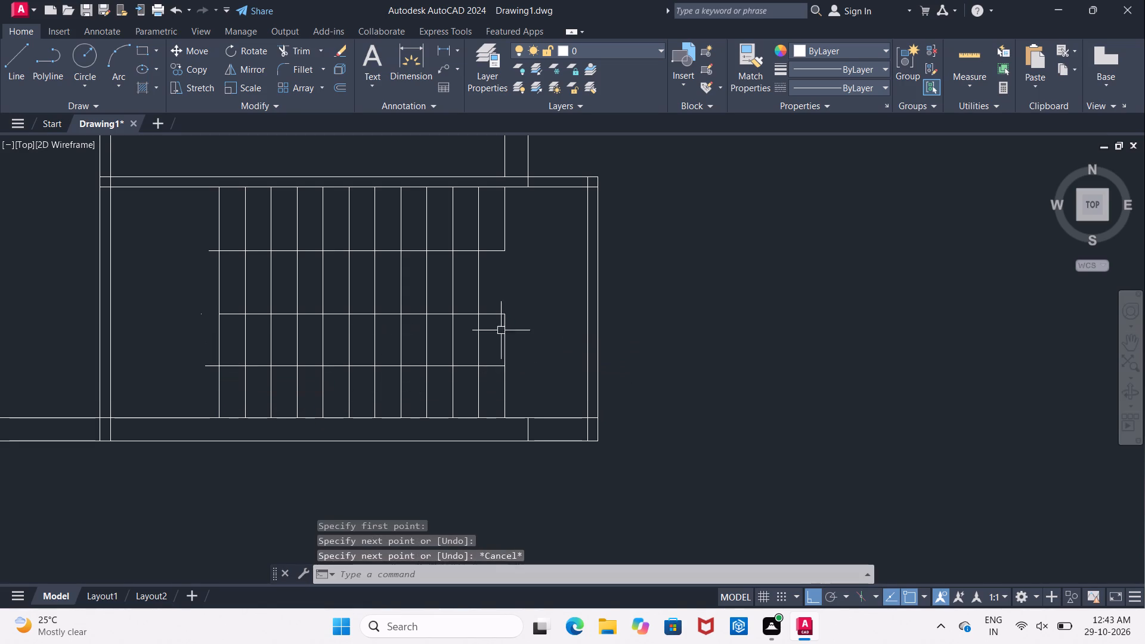
Extend the lower part of the rightmost stair line up to the upper-flight line, closing the gap.
type("EX")
key("space")
key("space")
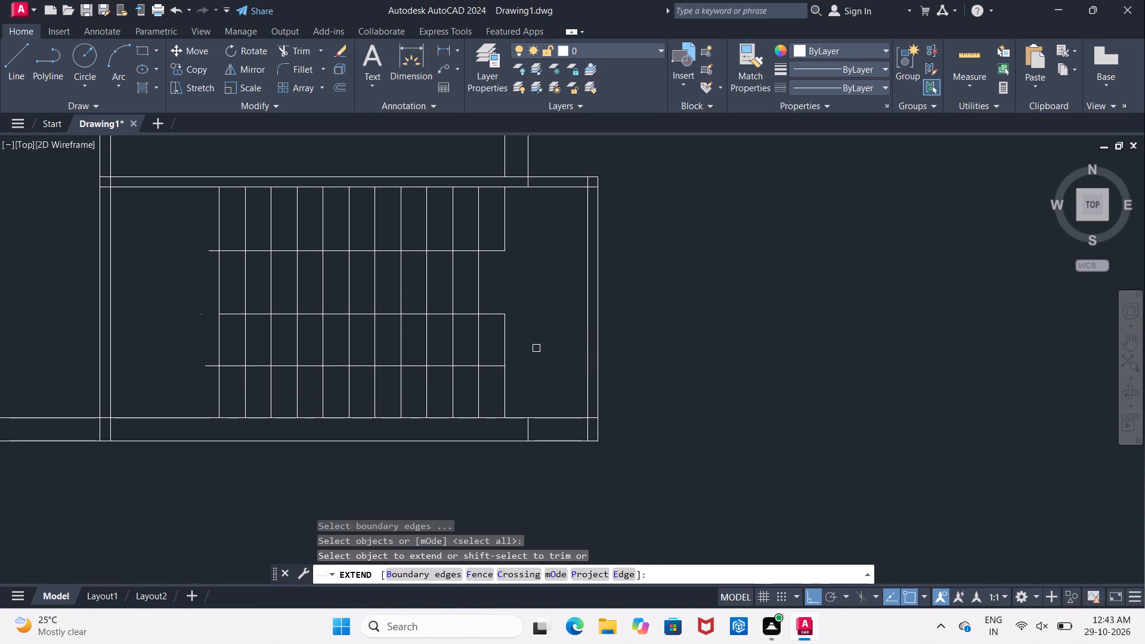
left_click(505, 329)
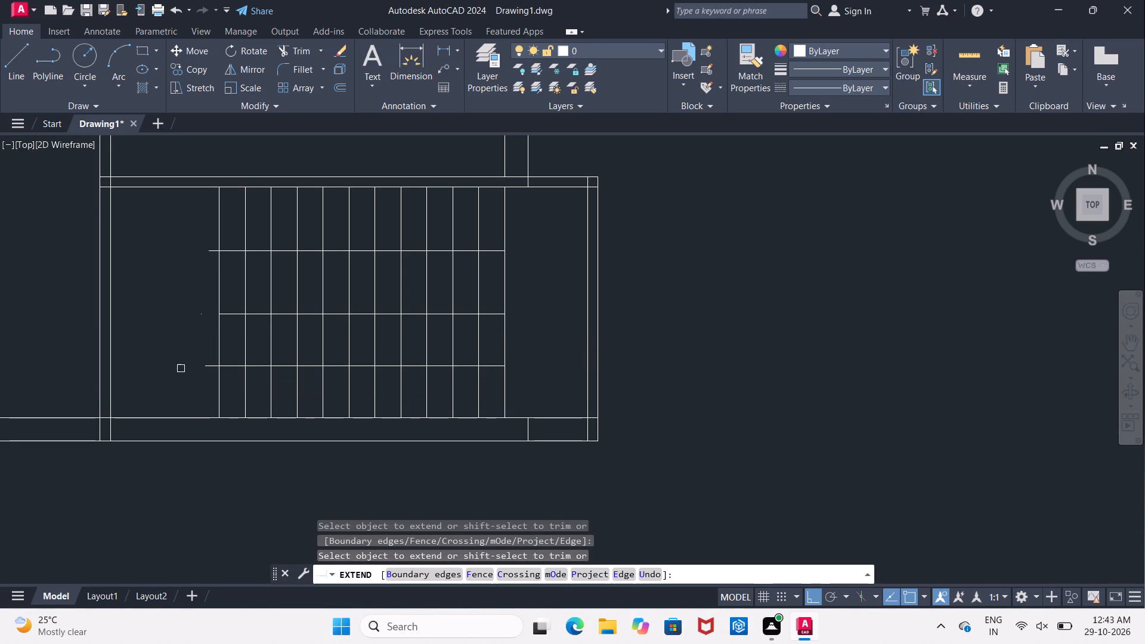
Trim the overhangs of the lower-flight and upper-flight lines beyond the leftmost tread line.
left_click(208, 366, "shift")
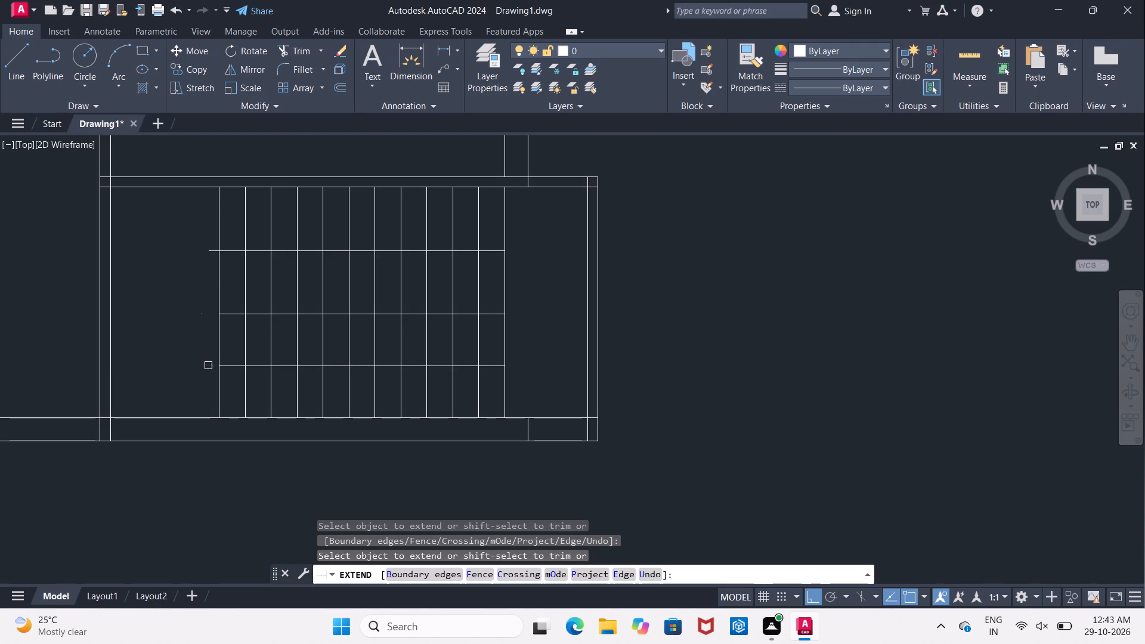
left_click(211, 252, "shift")
middle_click_drag(198, 289, 215, 295)
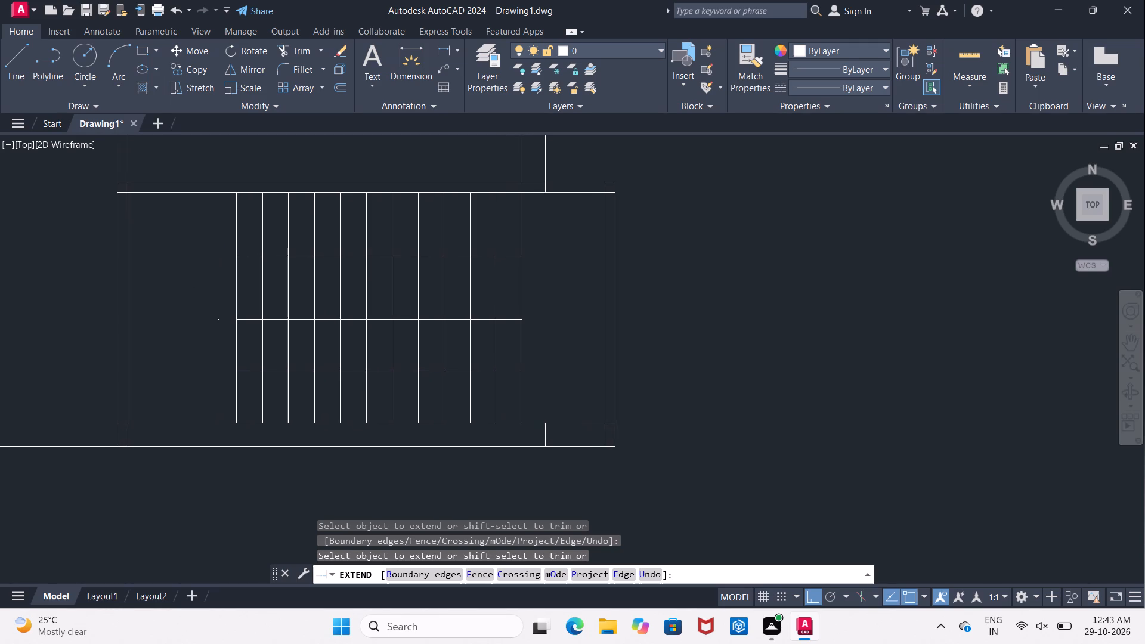
Trim the four leftmost segments of the lower-flight horizontal line.
left_click(247, 371, "shift")
left_click(267, 372, "shift")
left_click(294, 372, "shift")
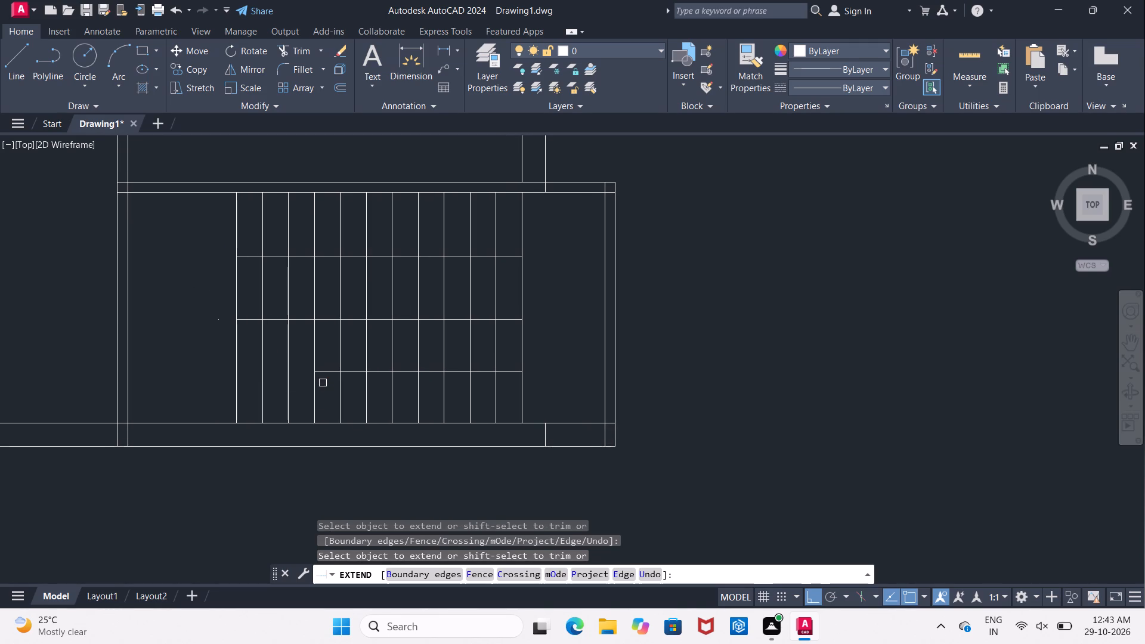
left_click(324, 372, "shift")
middle_click_drag(559, 332, 534, 338)
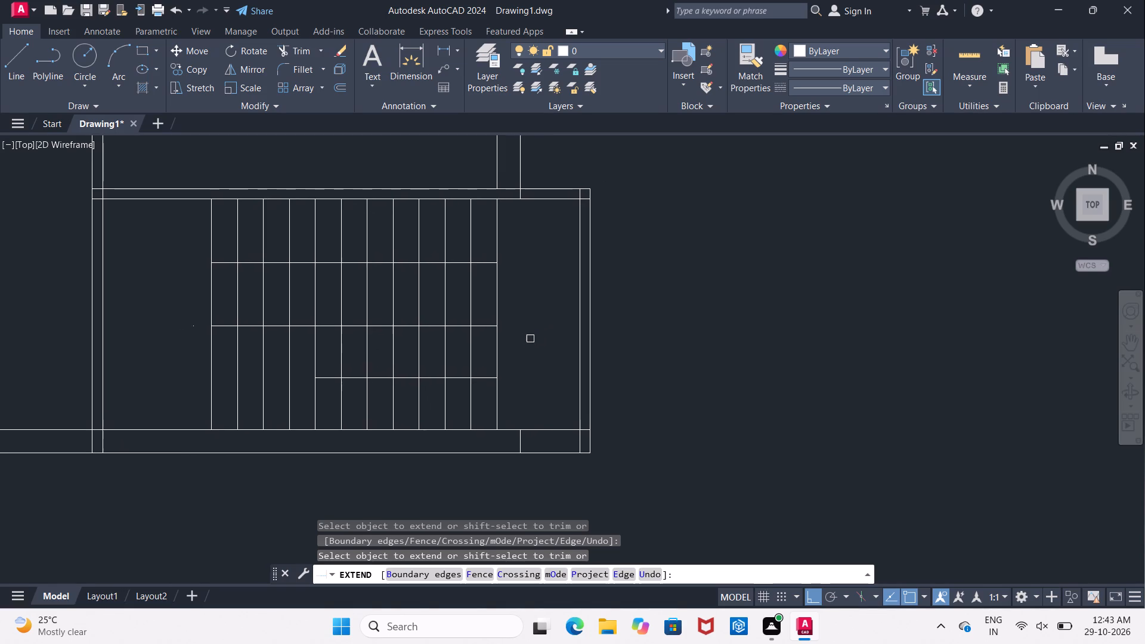
key("Escape")
Trim the outer right wall line's short segment inside the 4" partition above the staircase.
middle_click(523, 339)
middle_click_drag(521, 320, 530, 359)
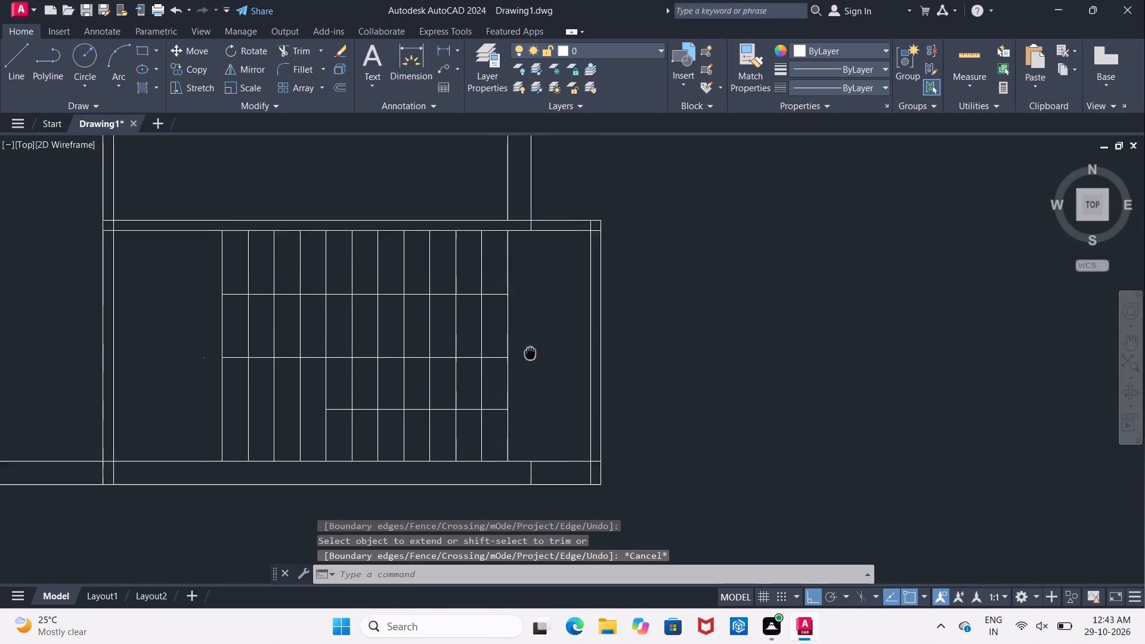
middle_click_drag(530, 359, 518, 408)
type("TR")
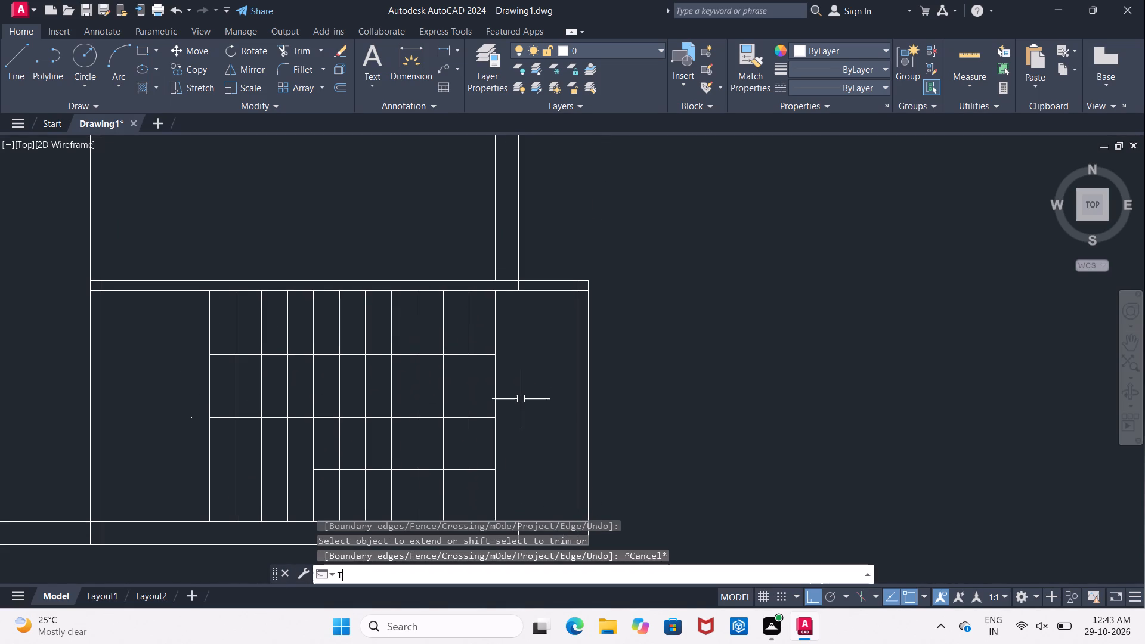
key("space")
key("space")
left_click(519, 286)
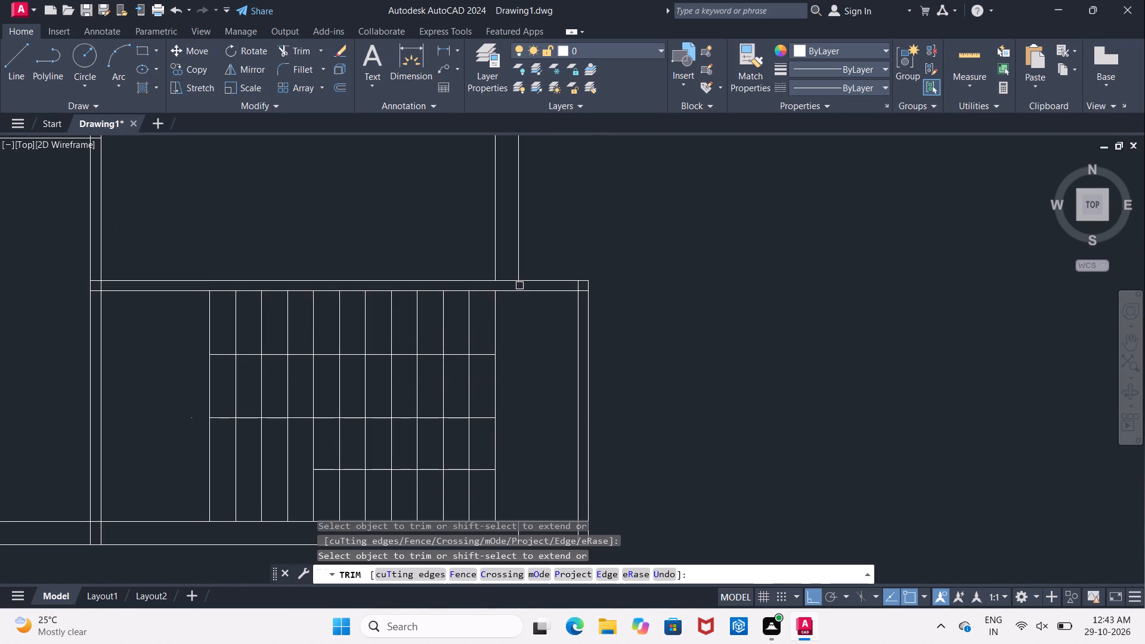
Clean up the staircase room's bottom outer corner by trimming the two inner wall lines where they run into the walls.
scroll(536, 338, "down", 2)
middle_click_drag(532, 402, 532, 348)
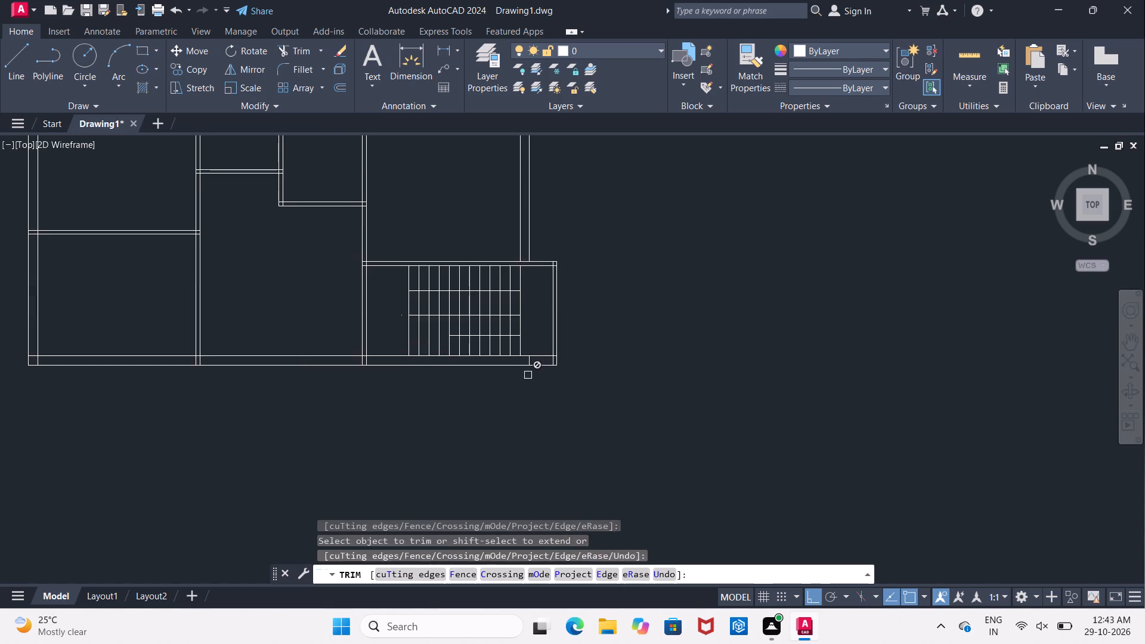
scroll(528, 375, "up", 3)
middle_click_drag(594, 334, 588, 395)
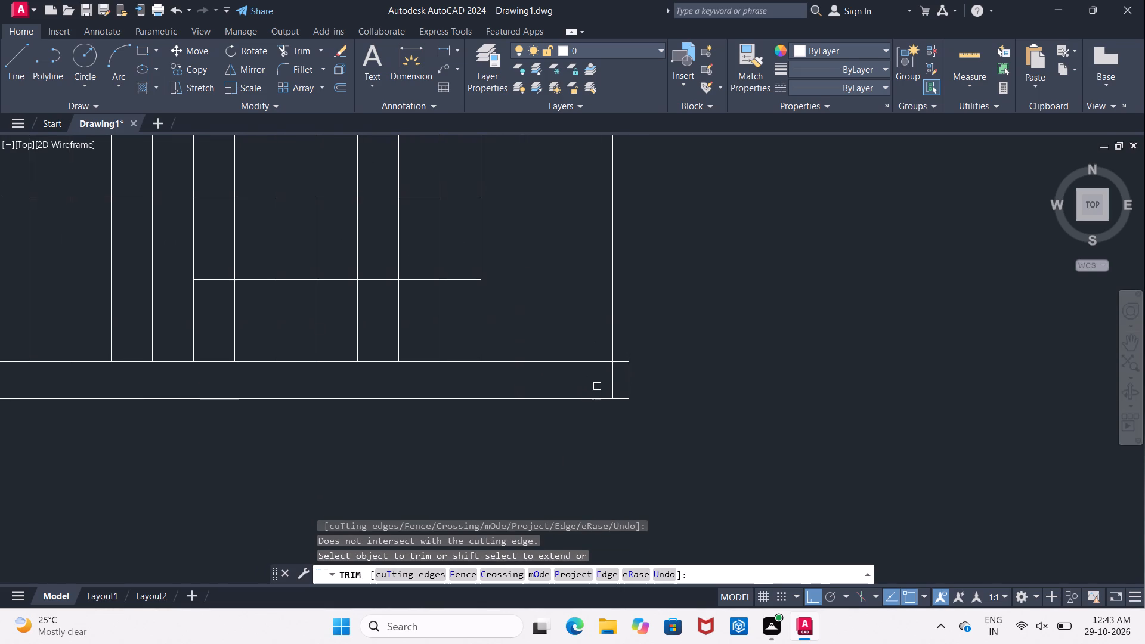
left_click(612, 388)
left_click(620, 364)
scroll(592, 401, "down", 2)
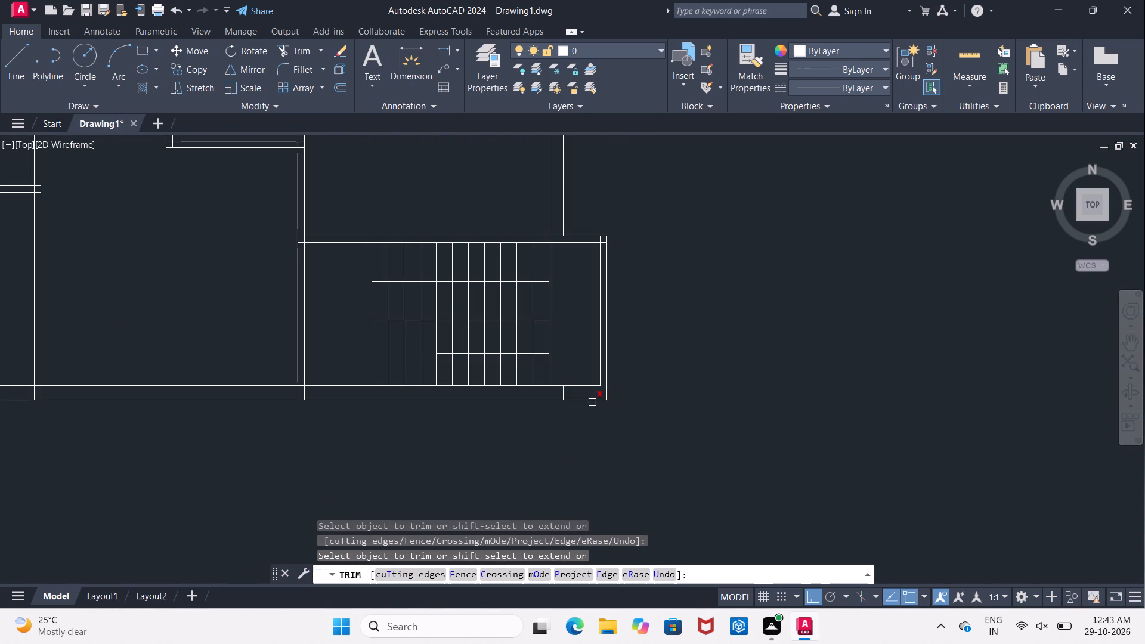
scroll(565, 431, "down", 1)
middle_click_drag(565, 431, 555, 448)
scroll(553, 447, "up", 2)
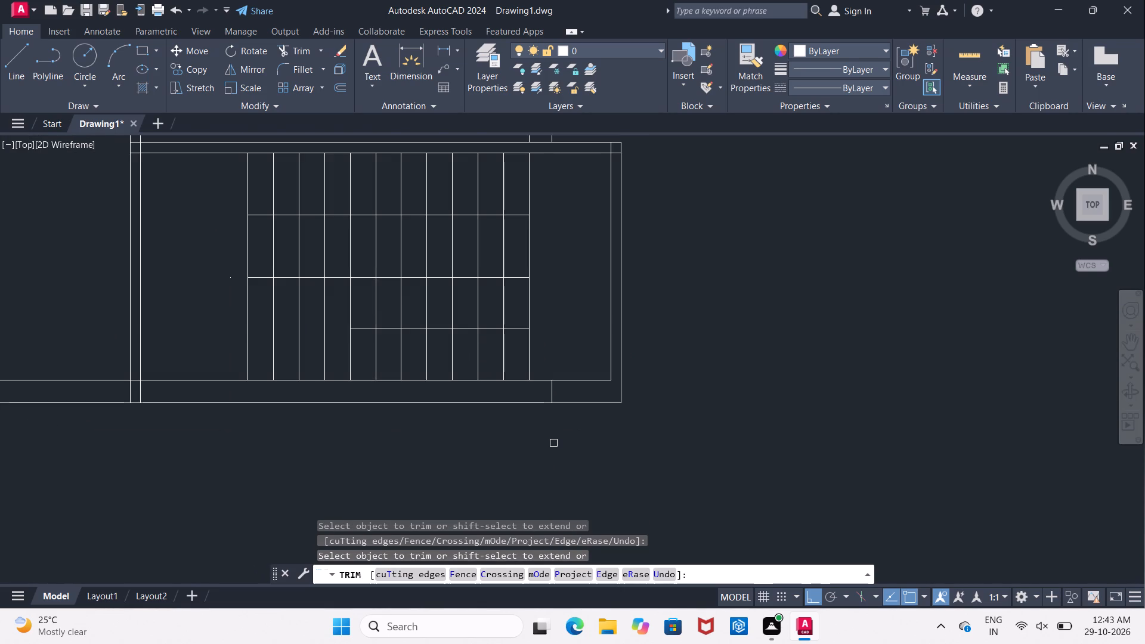
middle_click_drag(553, 442, 537, 478)
scroll(535, 473, "up", 1)
key("Escape")
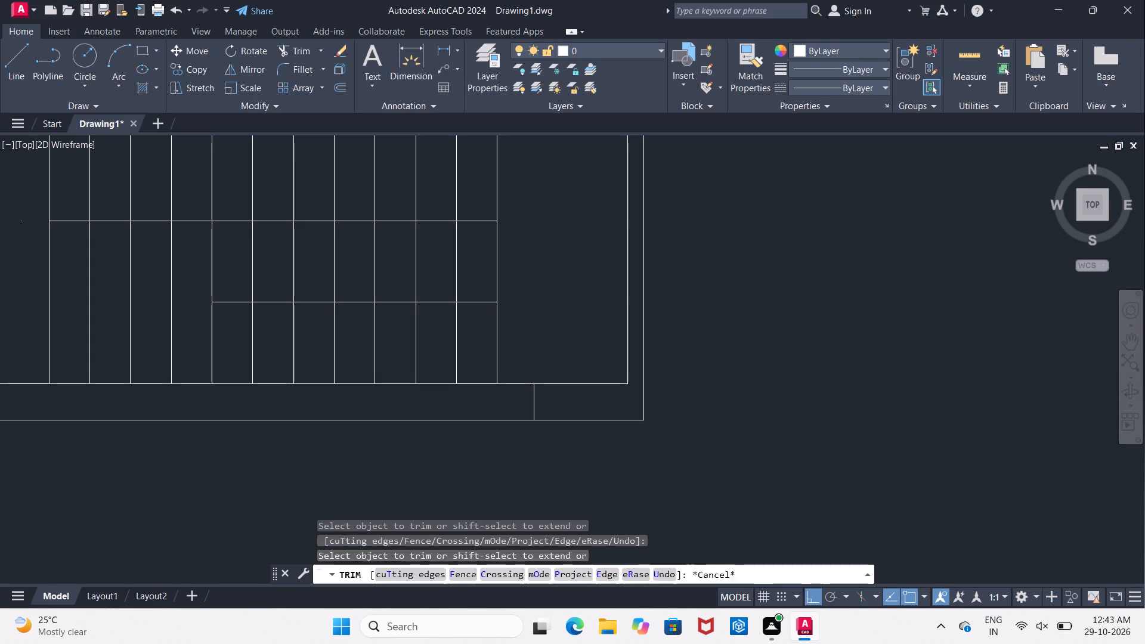
Extend the rightmost stair line down through the 9" bottom wall to its outer line.
type("EX")
key("space")
key("space")
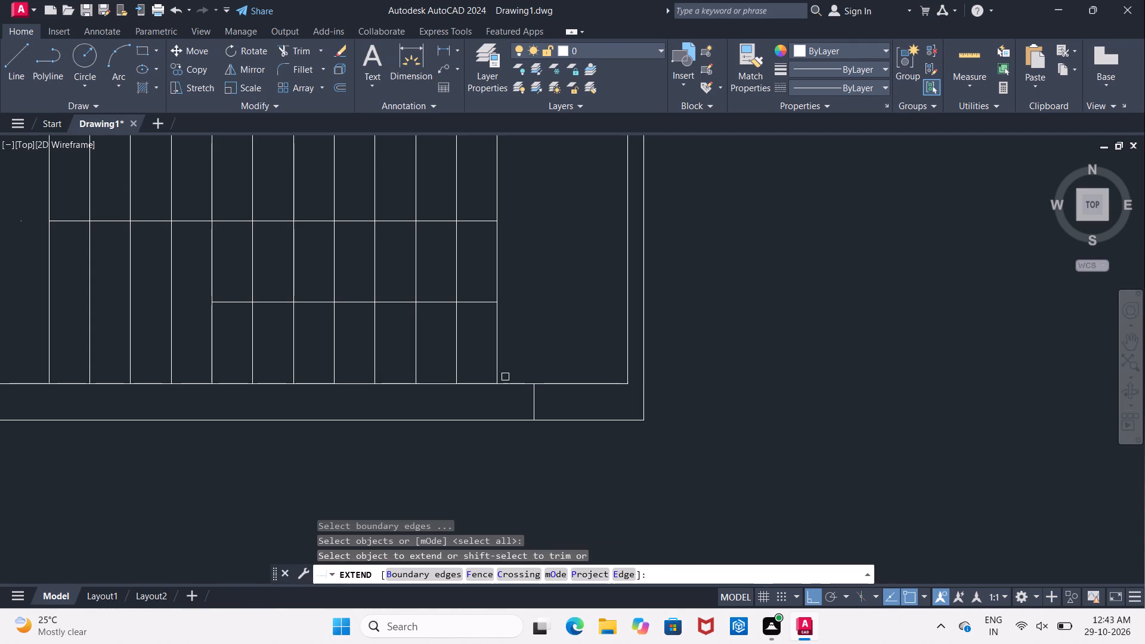
left_click(498, 373)
middle_click_drag(547, 357, 541, 394)
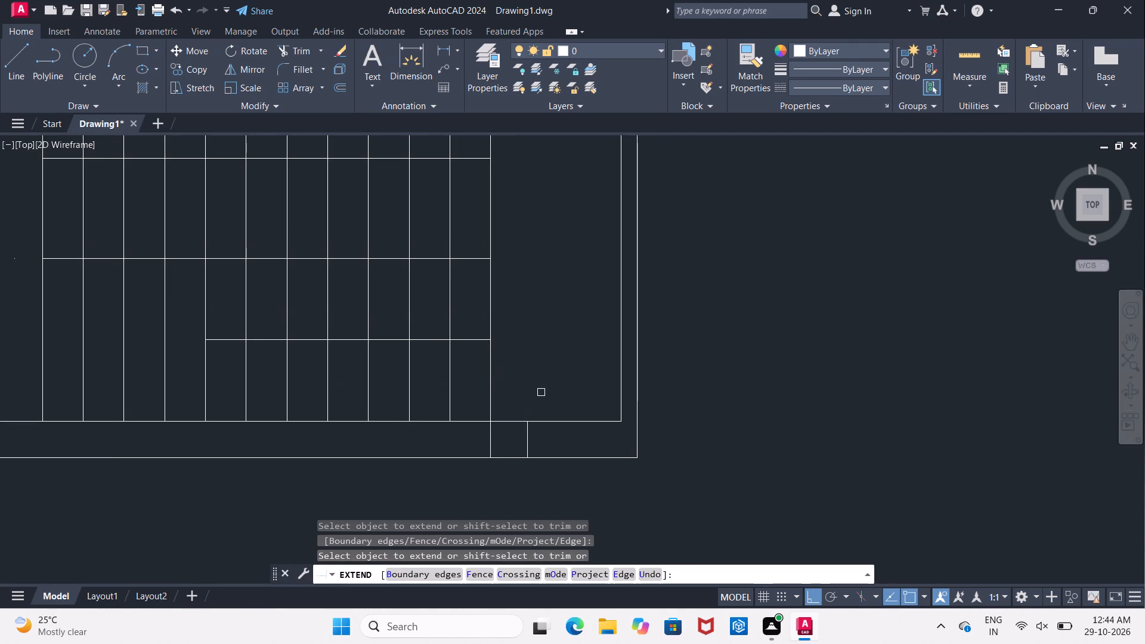
Save the drawing as Drawing1.dwg in the mallikarjun folder on the Desktop.
key("Escape")
middle_click_drag(818, 303, 843, 325)
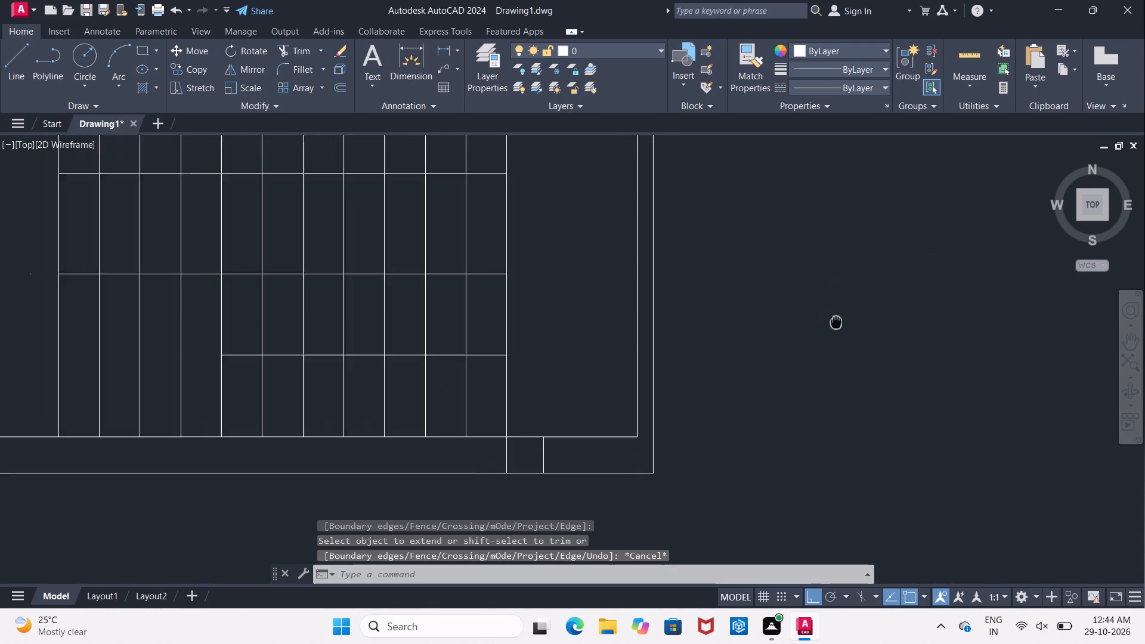
middle_click_drag(843, 325, 856, 332)
key("ctrl+s")
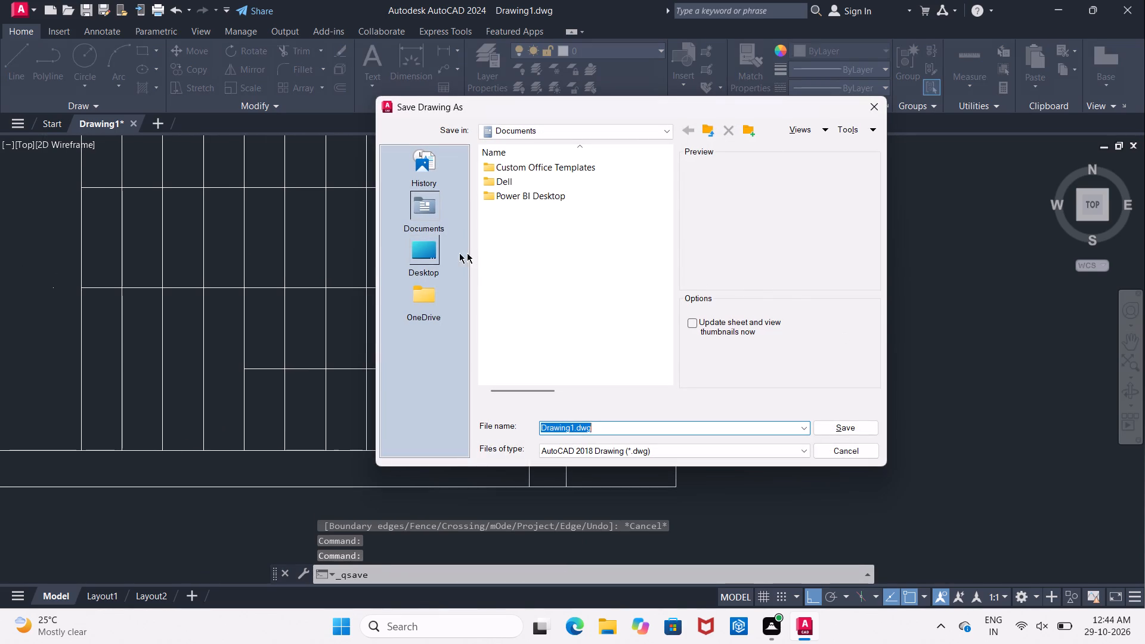
double_click(420, 250)
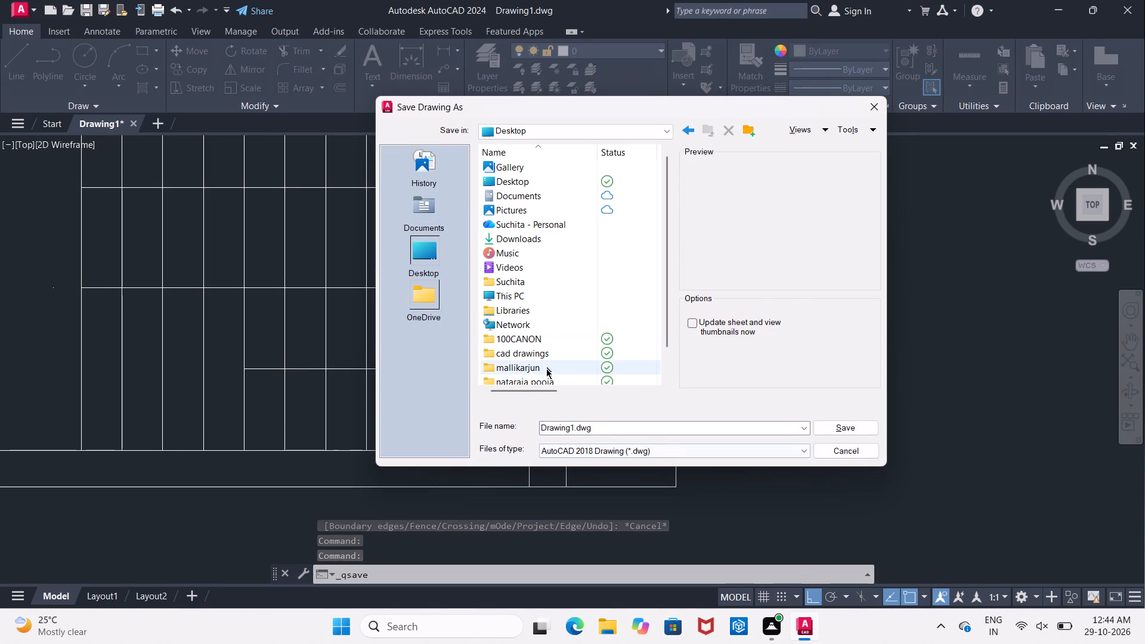
double_click(546, 369)
left_click(870, 425)
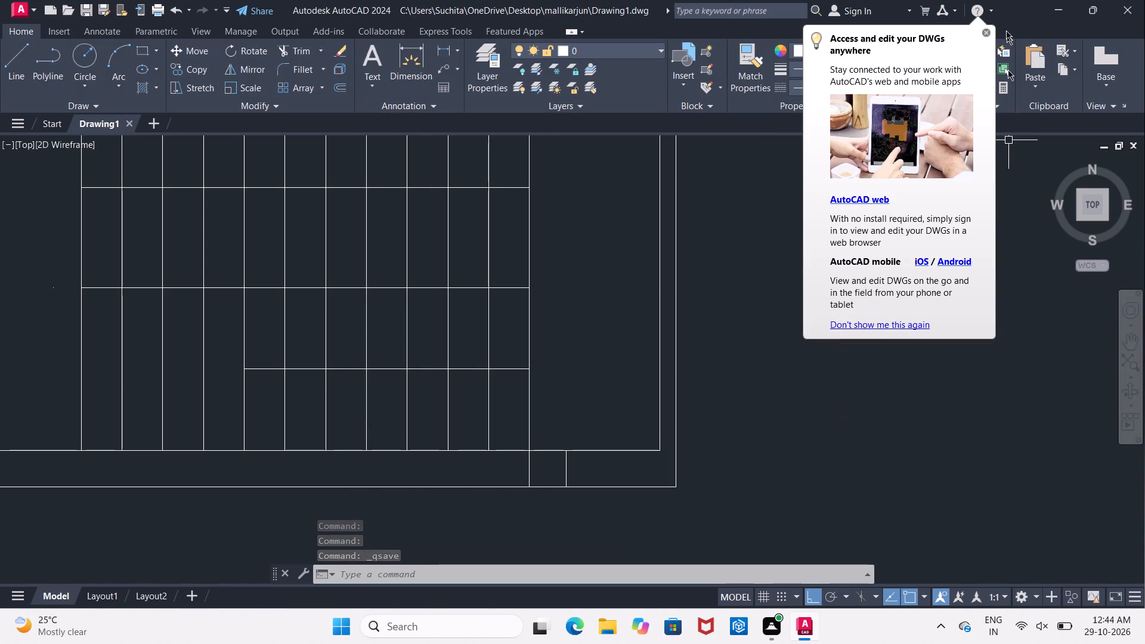
left_click(987, 30)
Examine the floor plan's rooms and partitions around the staircase, down to the partition's junction with the bottom wall.
scroll(934, 223, "down", 3)
middle_click_drag(883, 239, 706, 246)
scroll(526, 239, "up", 2)
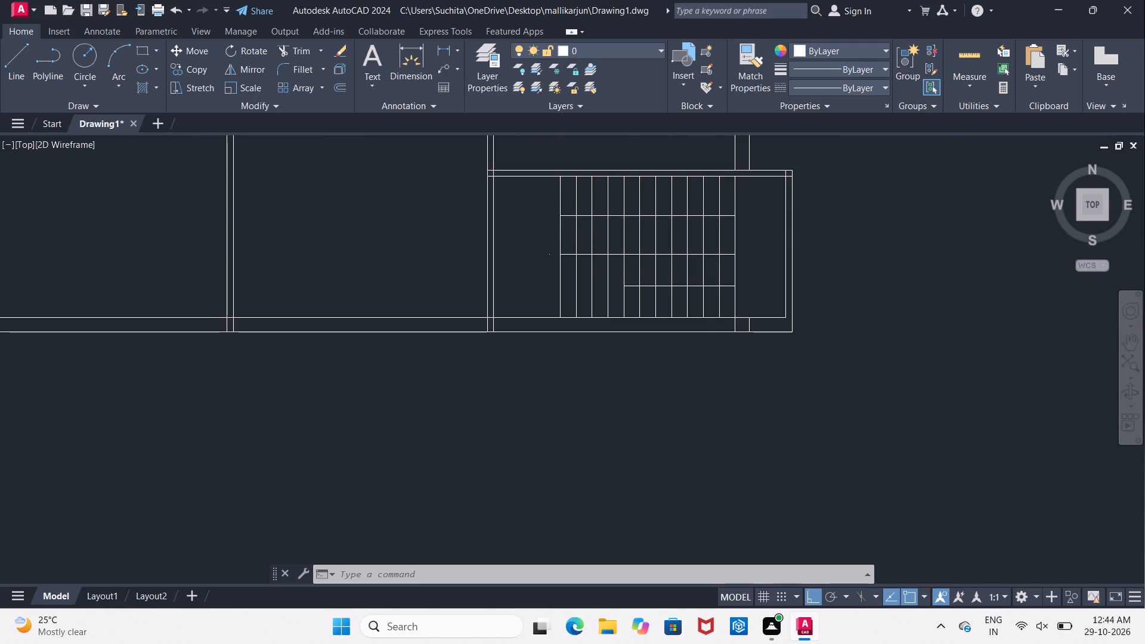
middle_click_drag(526, 237, 449, 233)
key("Escape")
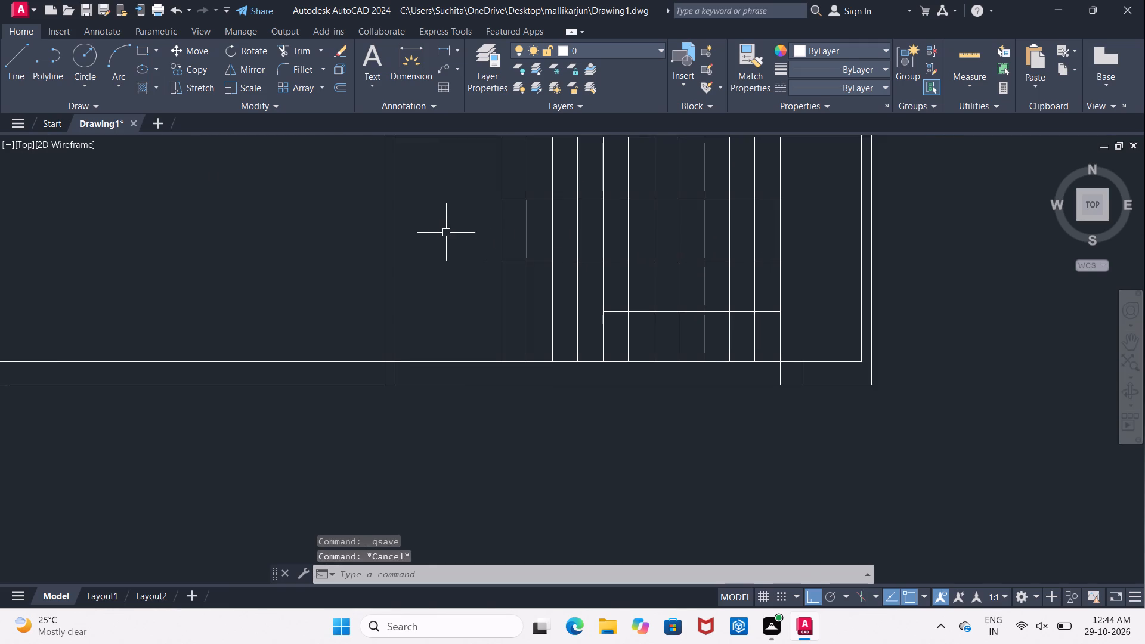
scroll(442, 233, "down", 2)
middle_click_drag(442, 233, 451, 326)
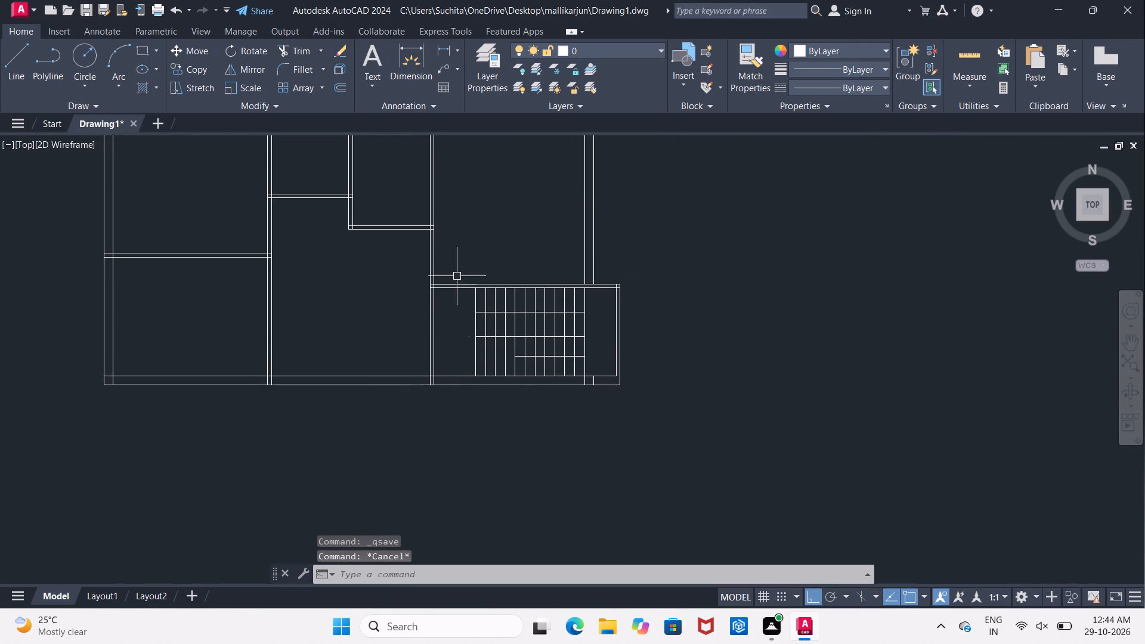
middle_click_drag(460, 265, 447, 366)
middle_click_drag(469, 364, 512, 271)
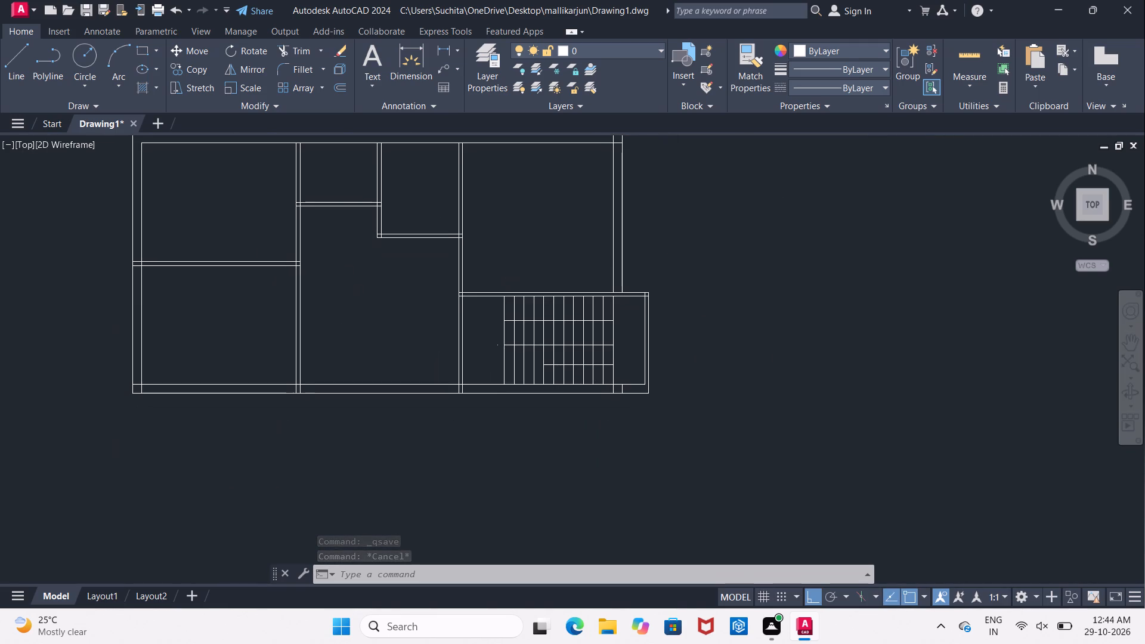
middle_click_drag(512, 271, 510, 271)
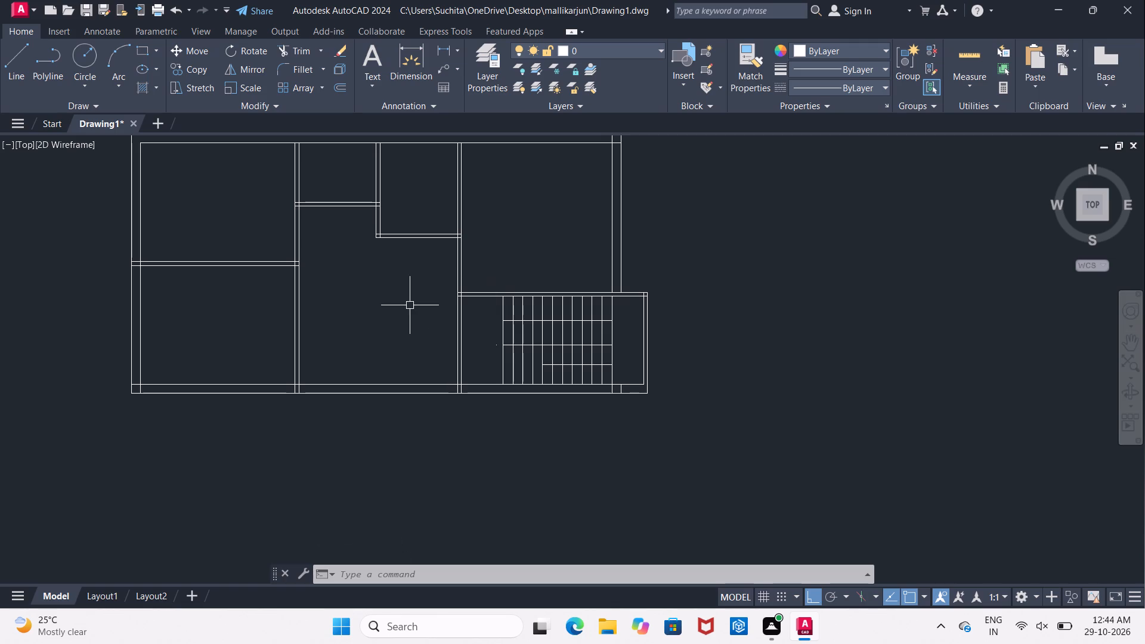
middle_click_drag(419, 319, 437, 254)
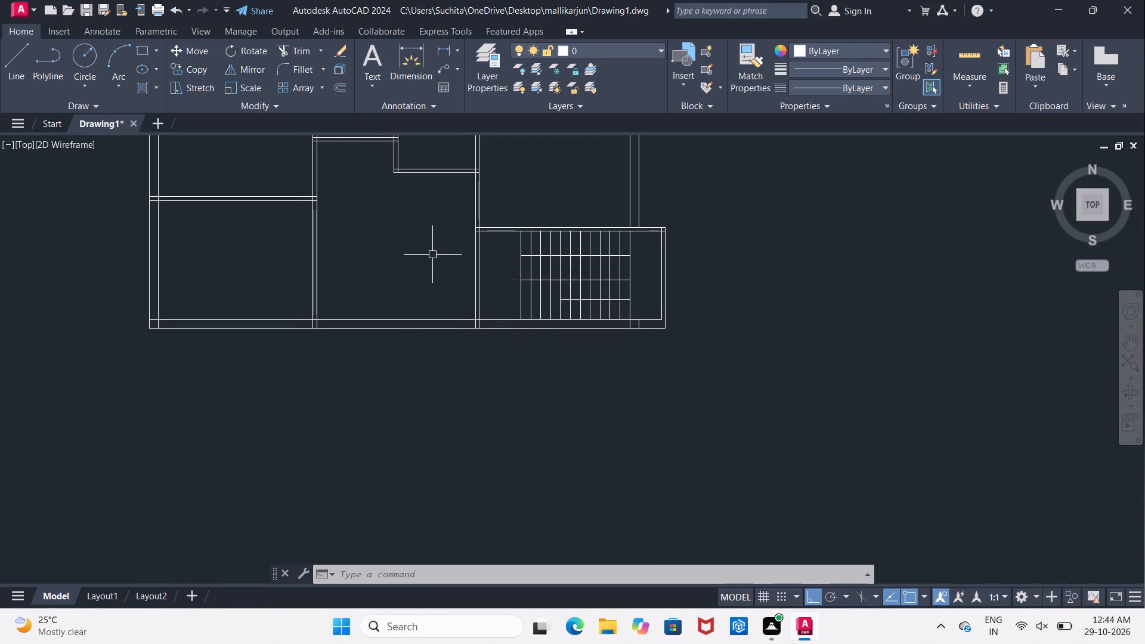
scroll(468, 311, "up", 2)
middle_click_drag(468, 310, 440, 306)
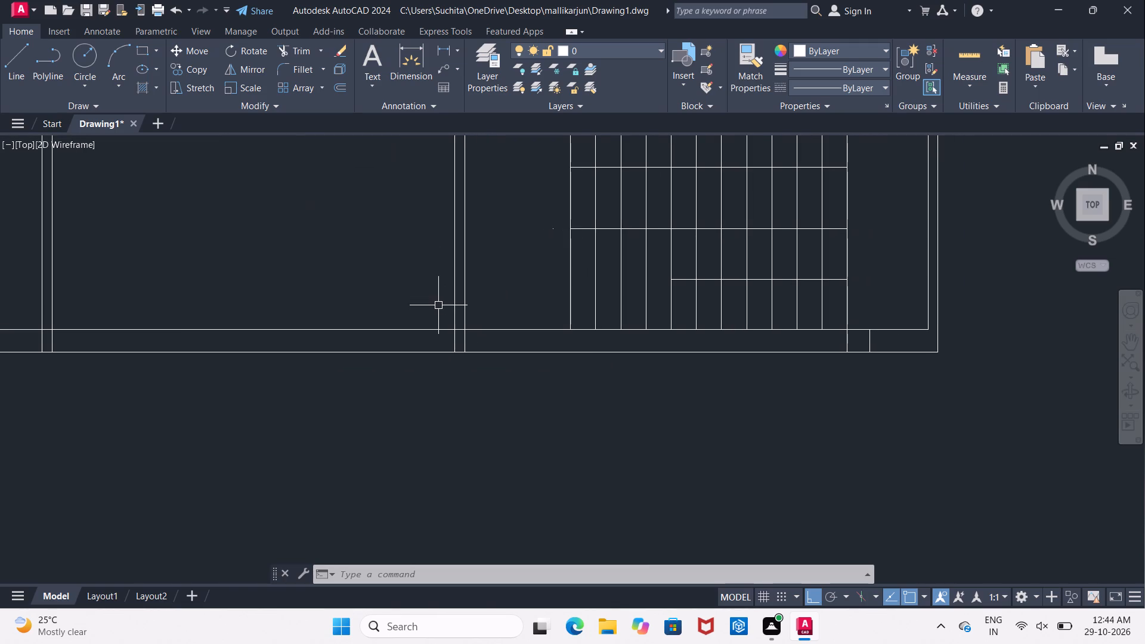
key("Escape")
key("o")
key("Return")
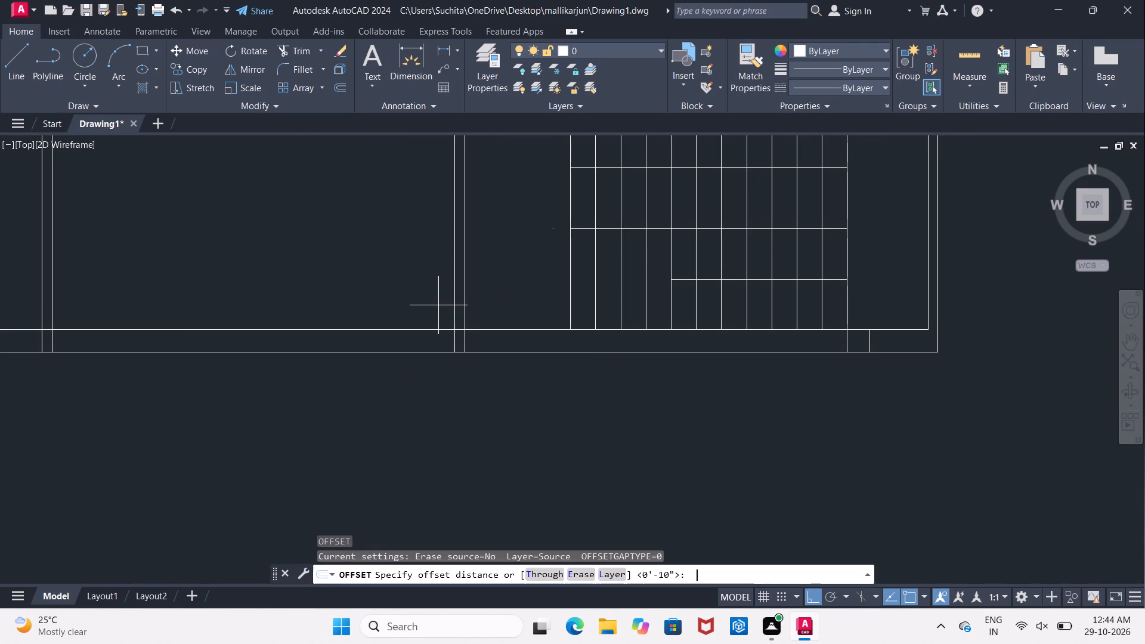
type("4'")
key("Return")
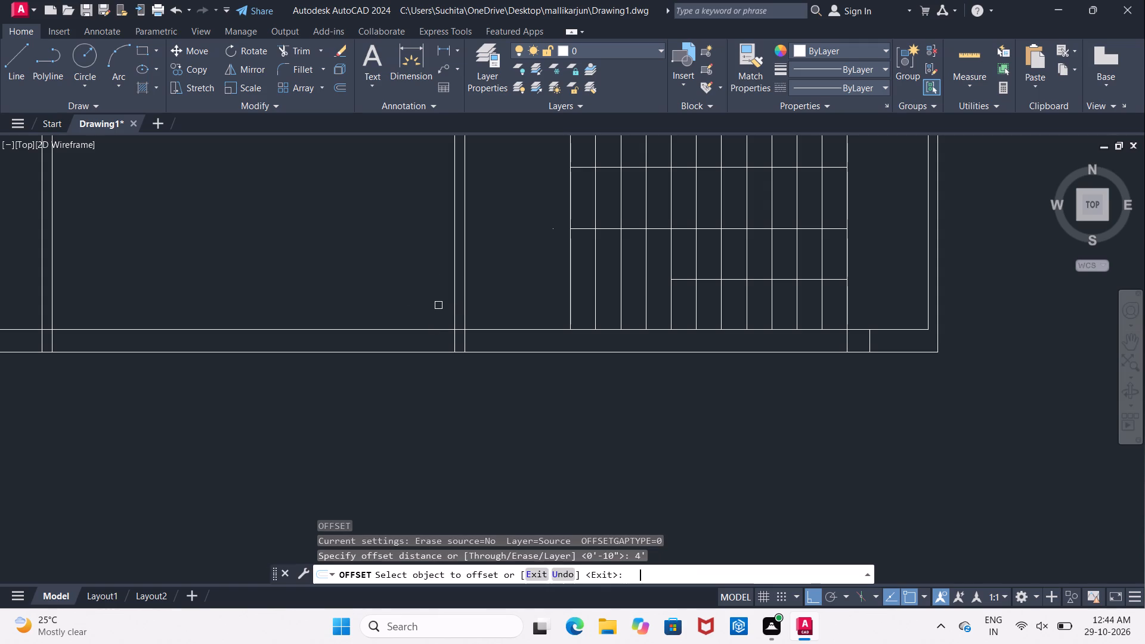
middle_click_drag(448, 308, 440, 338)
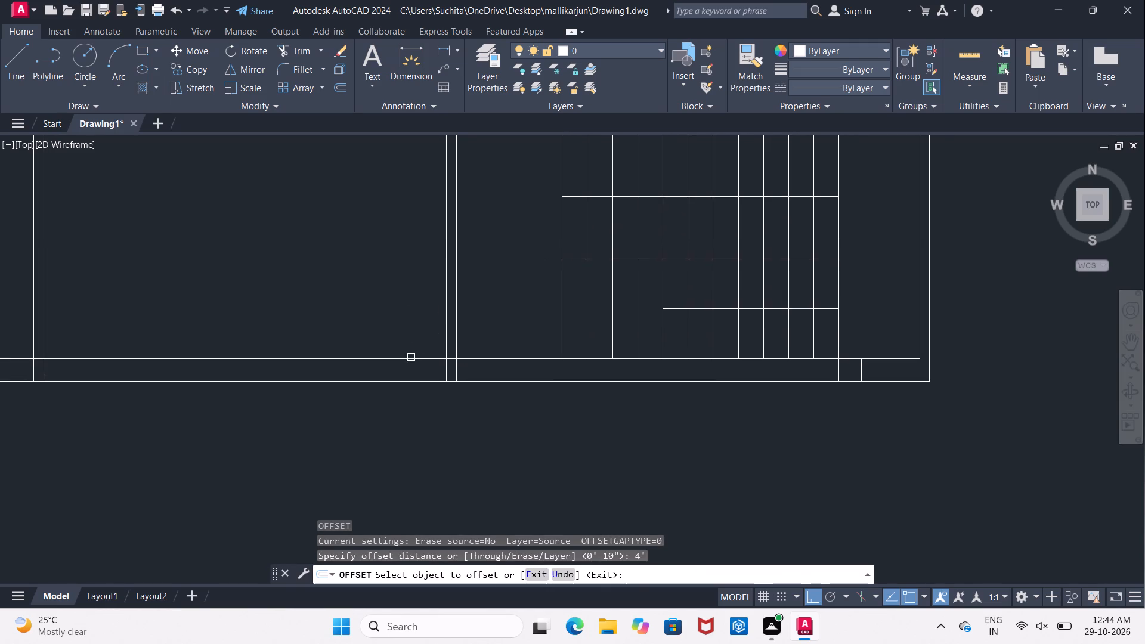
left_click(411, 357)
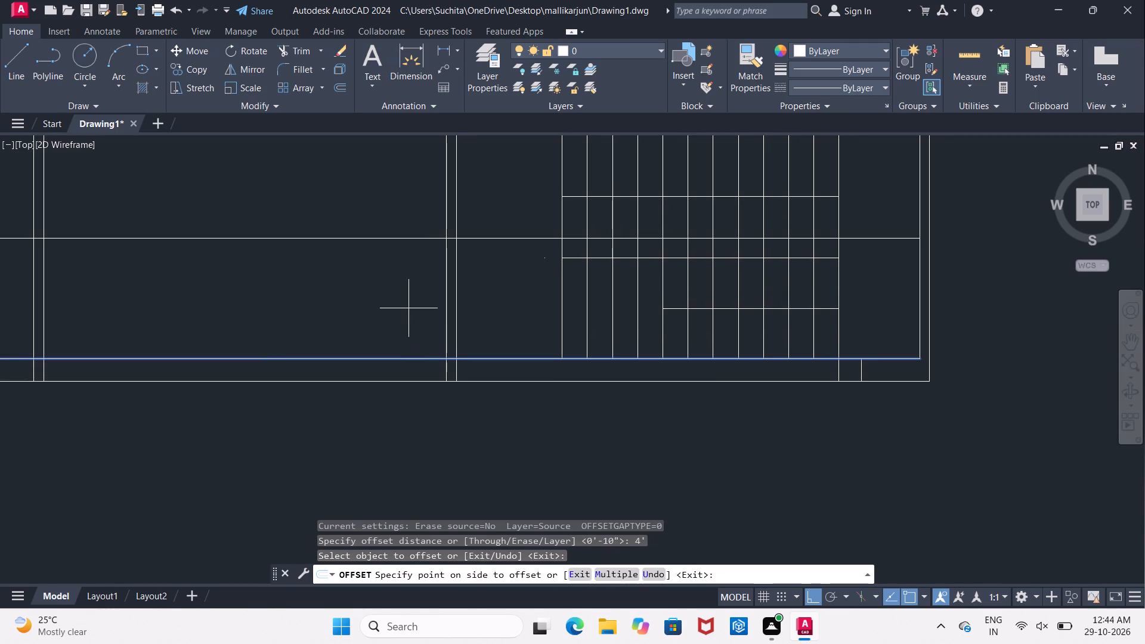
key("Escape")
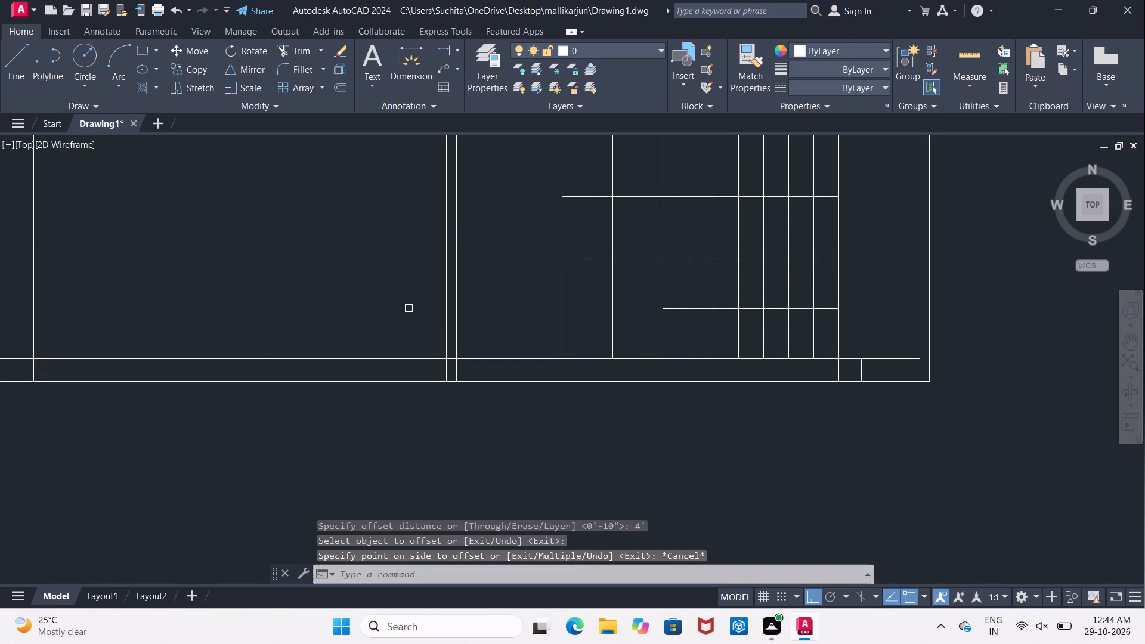
Offset the bottom wall's inner line 3' into the rooms to mark the opening beside the staircase.
key("o")
key("Return")
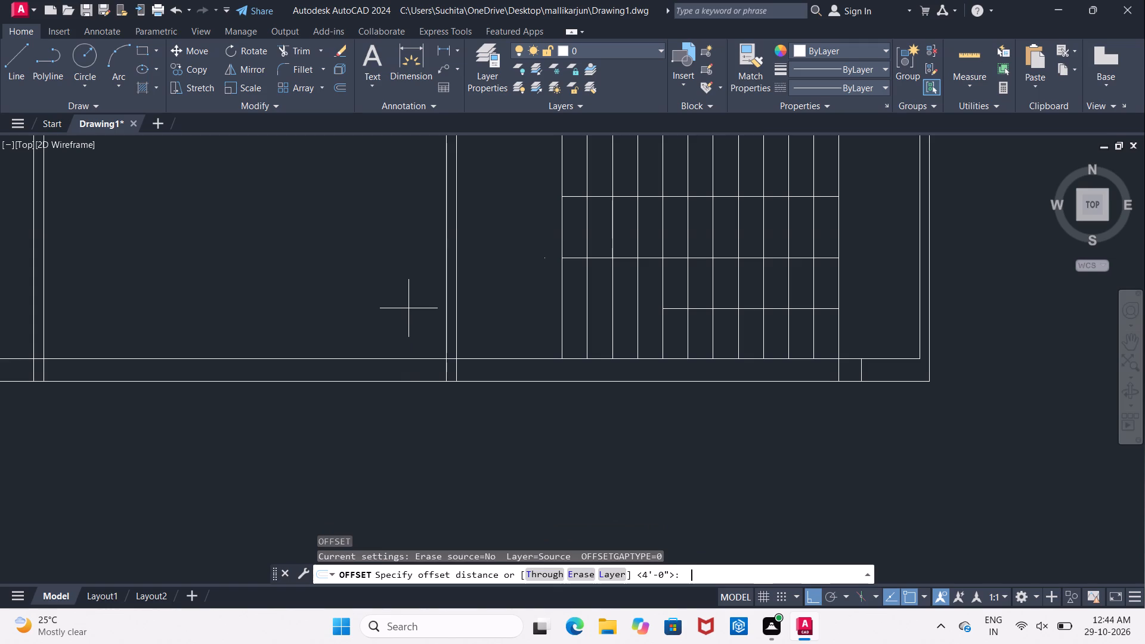
type("3'")
key("Return")
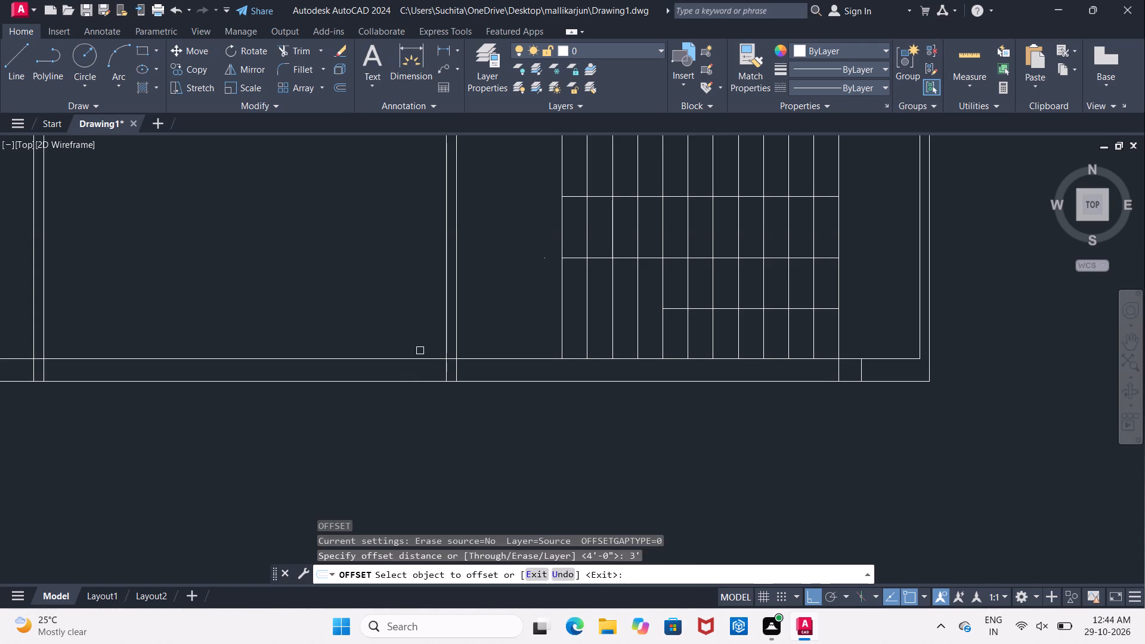
left_click(420, 358)
left_click(416, 317)
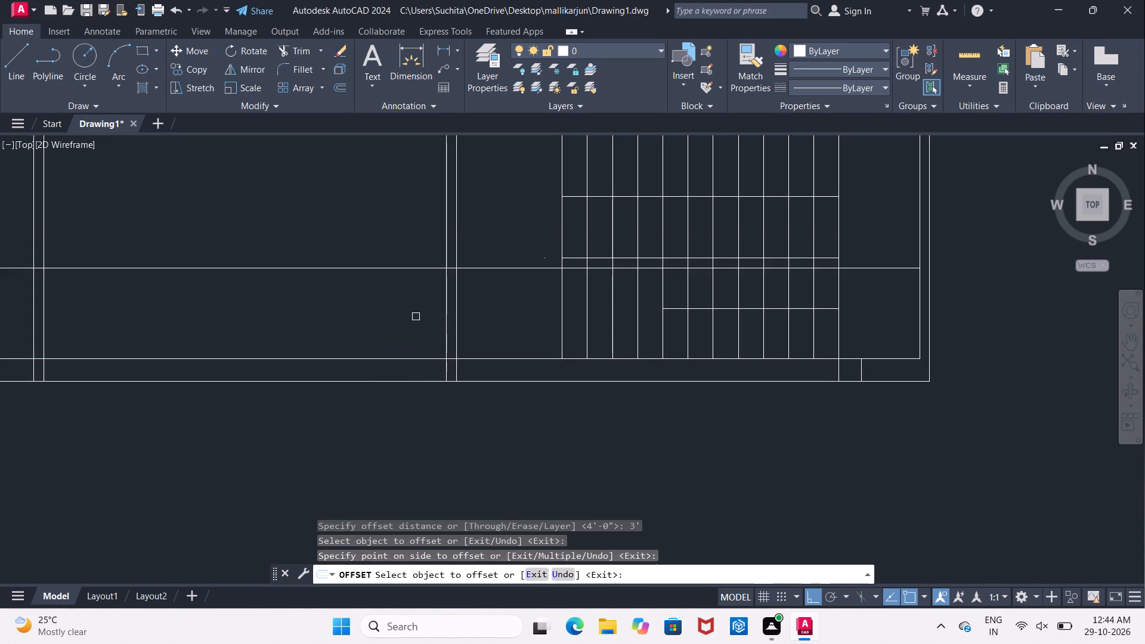
key("Escape")
Trim the staircase room's left partition between the 3' offset line and the bottom wall, and cut the offset line back on both sides of the partition.
type("TR")
key("space")
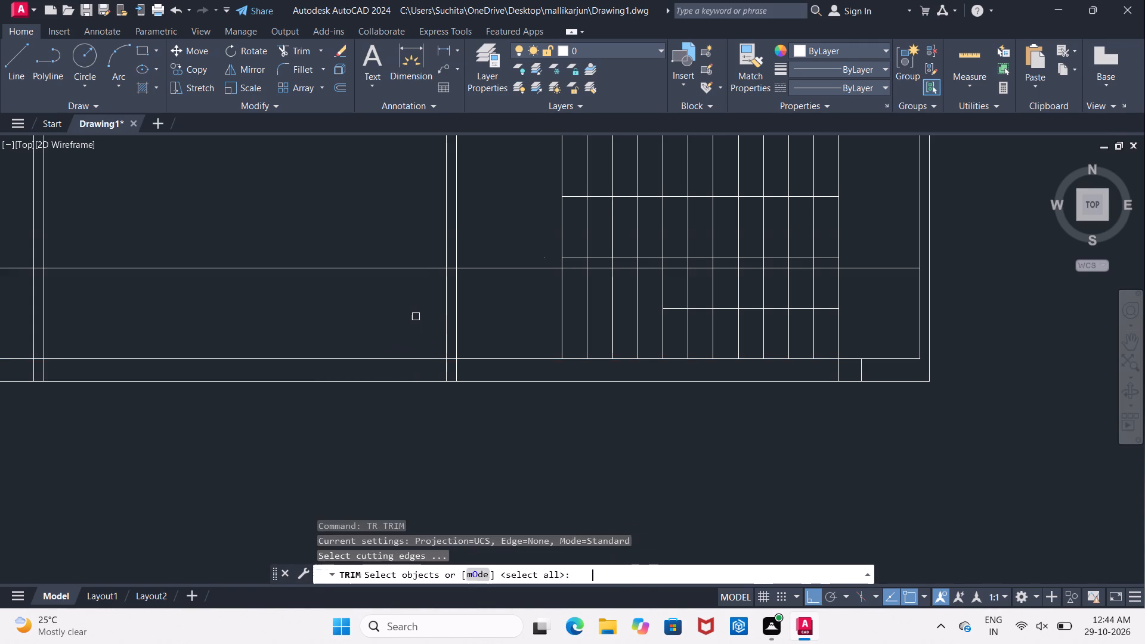
key("space")
left_click_drag(411, 315, 421, 318)
left_click(465, 337)
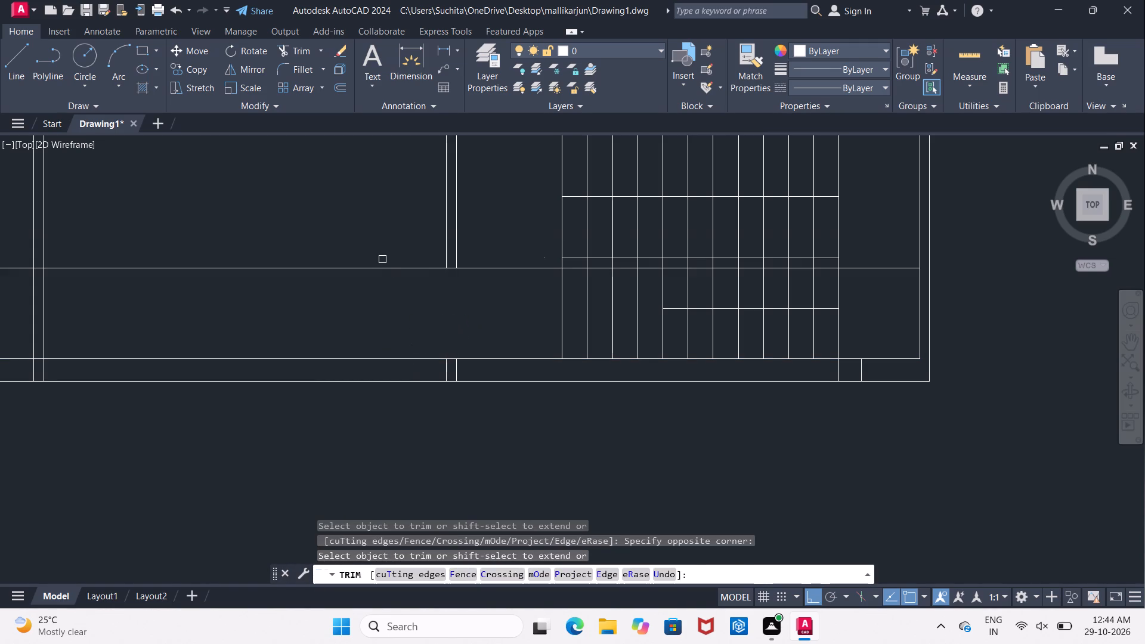
left_click(507, 274)
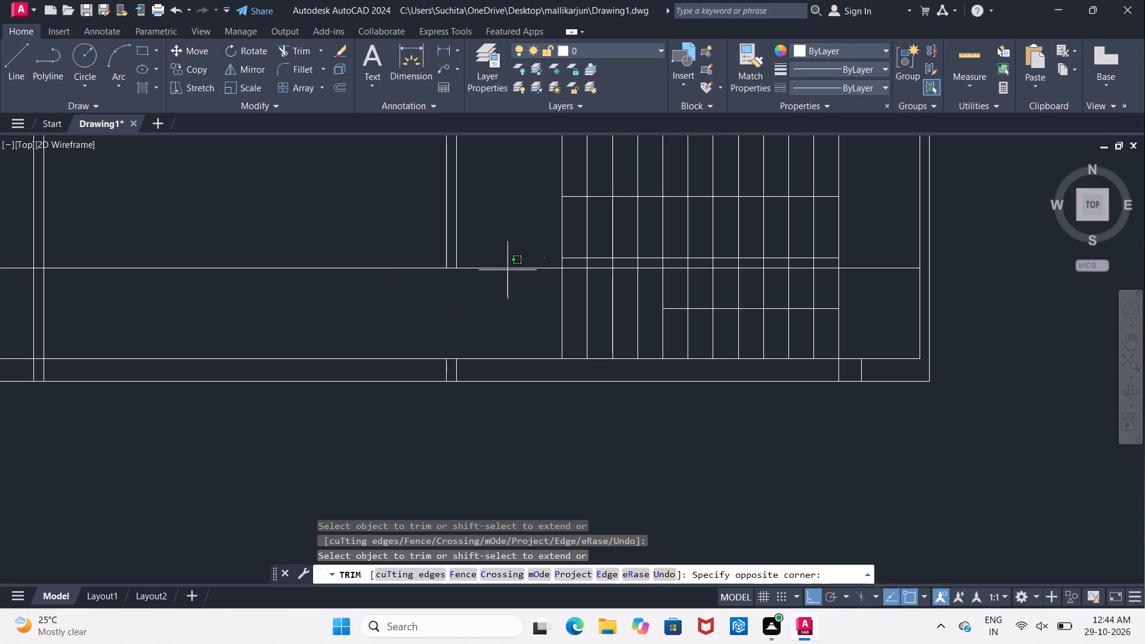
left_click(507, 270)
left_click(507, 265)
left_click(404, 270)
key("Escape")
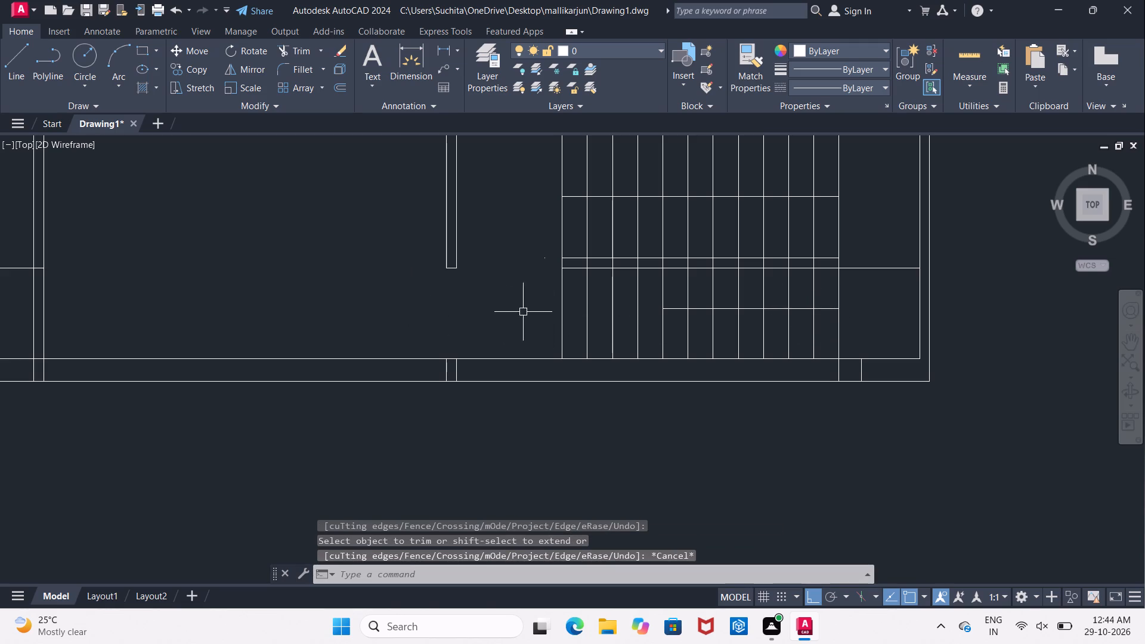
Remove the leftover segment of the 3' offset line running across the staircase.
left_click(872, 268)
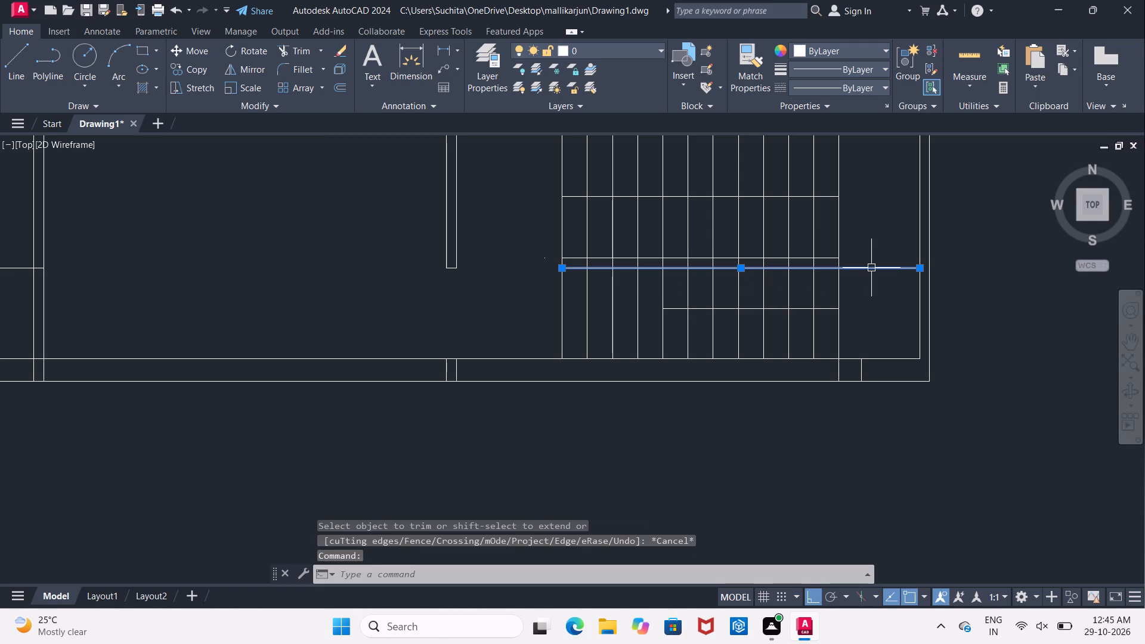
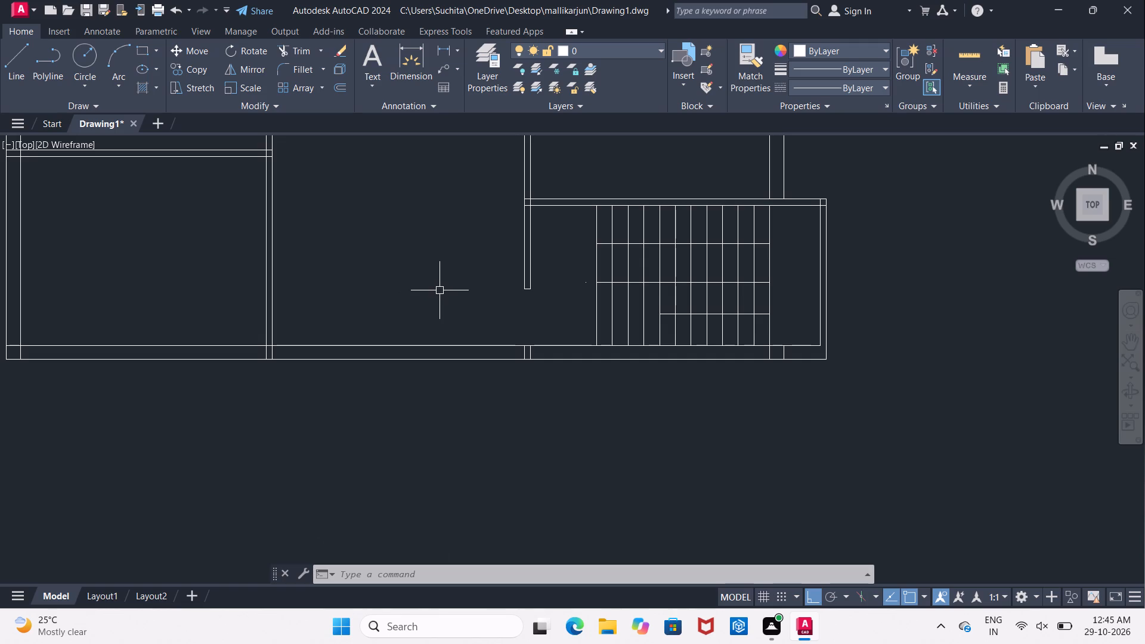
Offset the lower line of the staircase room's top wall 4' upward to mark an opening in the partition above.
scroll(427, 290, "down", 1)
middle_click_drag(429, 247, 419, 292)
middle_click_drag(410, 322, 430, 316)
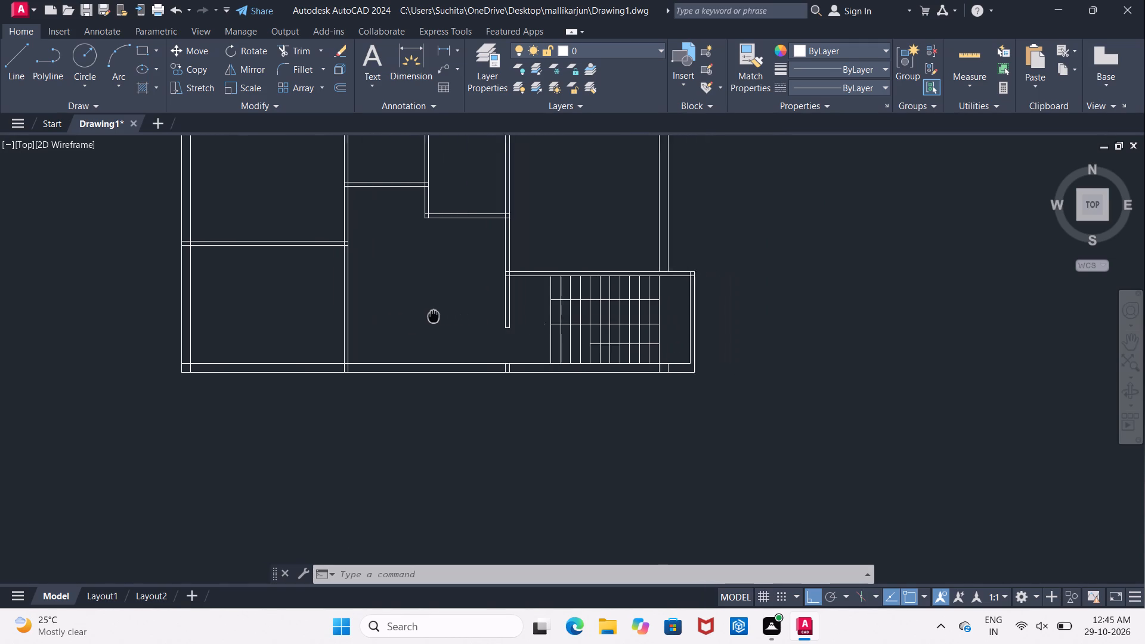
middle_click_drag(430, 316, 364, 326)
middle_click_drag(451, 272, 420, 308)
scroll(420, 308, "up", 2)
middle_click(419, 305)
key("Escape")
key("o")
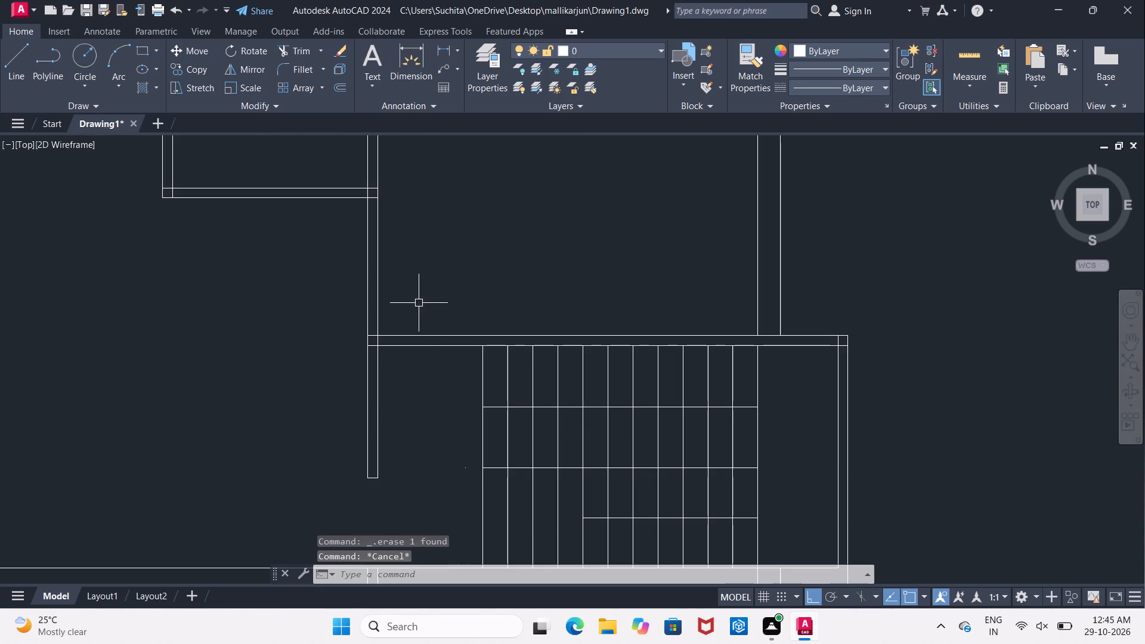
key("Return")
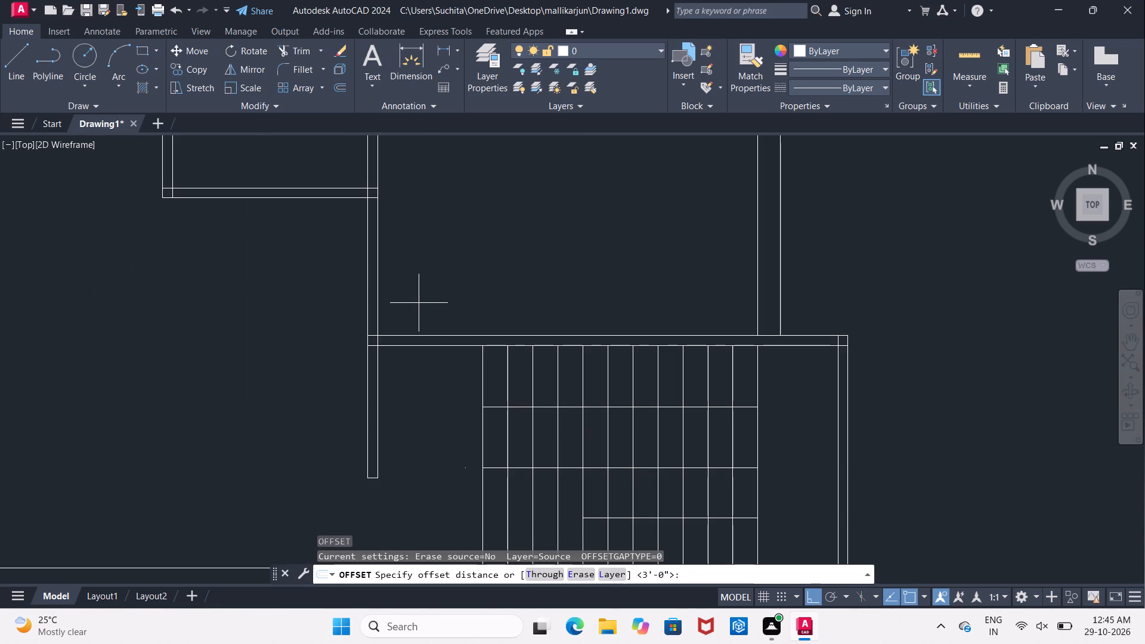
type("4'")
key("Return")
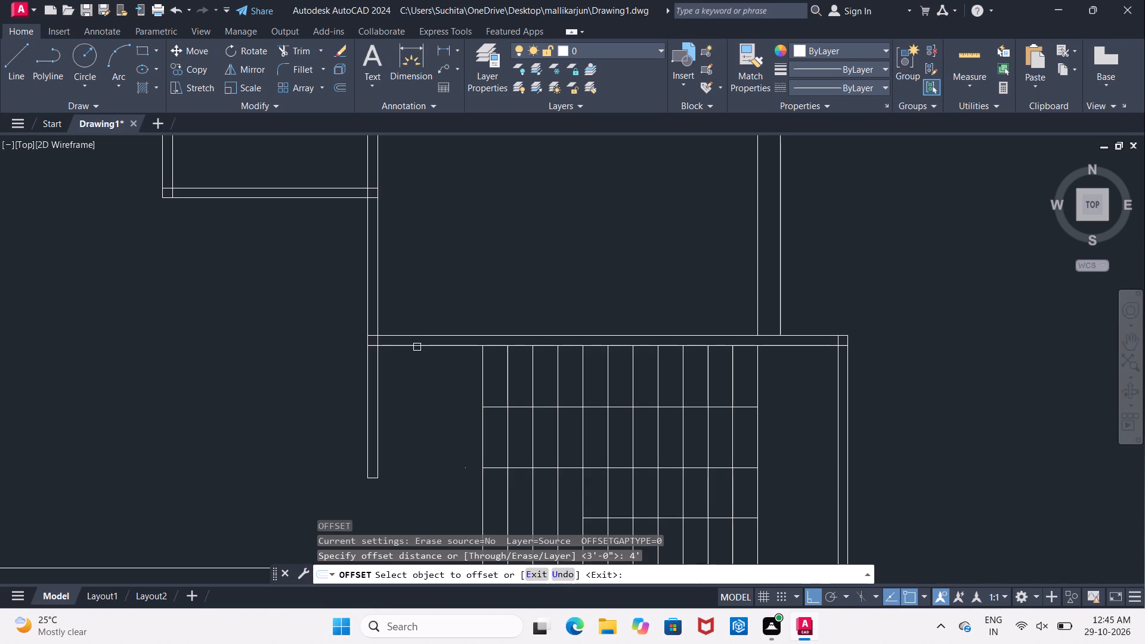
left_click(417, 348)
left_click(432, 311)
middle_click_drag(437, 292, 422, 321)
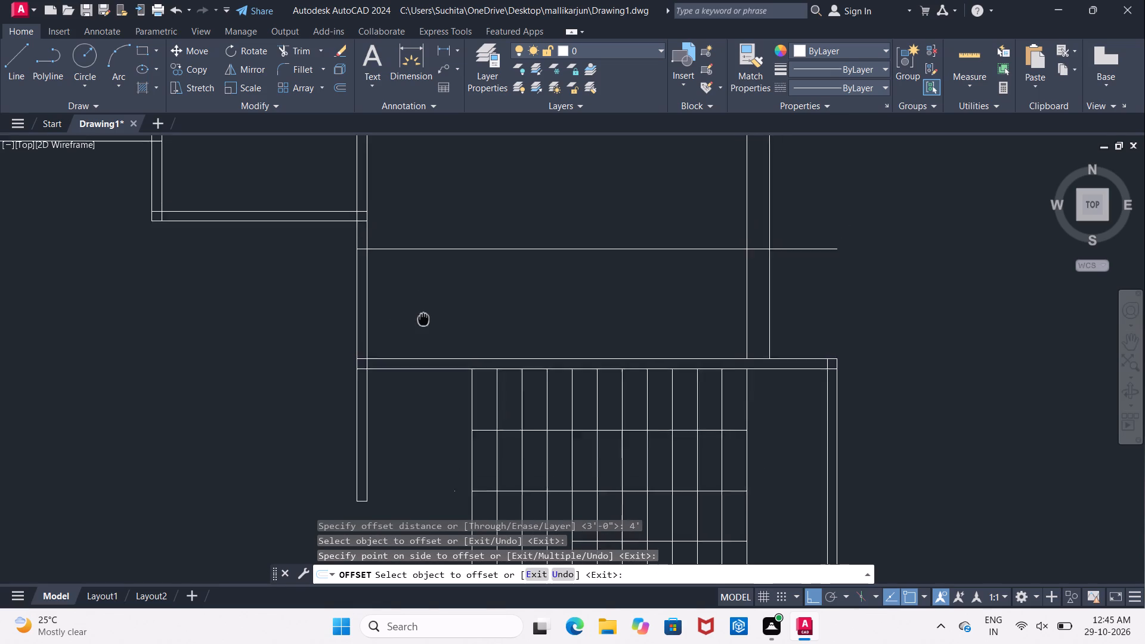
middle_click_drag(422, 321, 422, 322)
key("Escape")
Trim the partition between the 4' offset line and the staircase room's top wall, and clear the offset line beyond the partition.
type("TR")
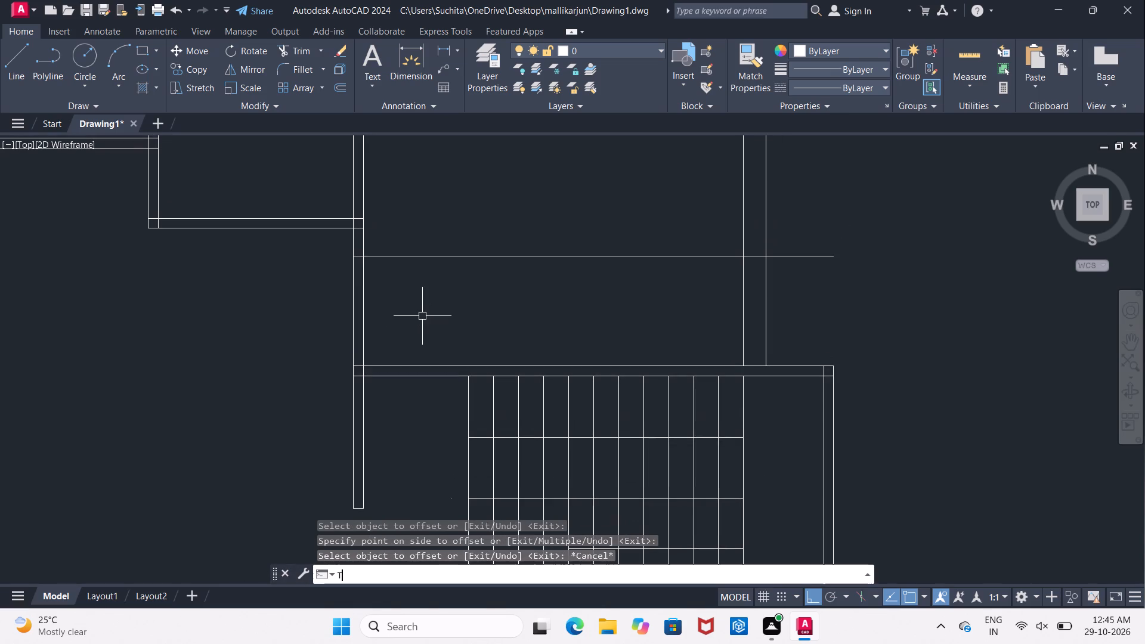
key("space")
key("space")
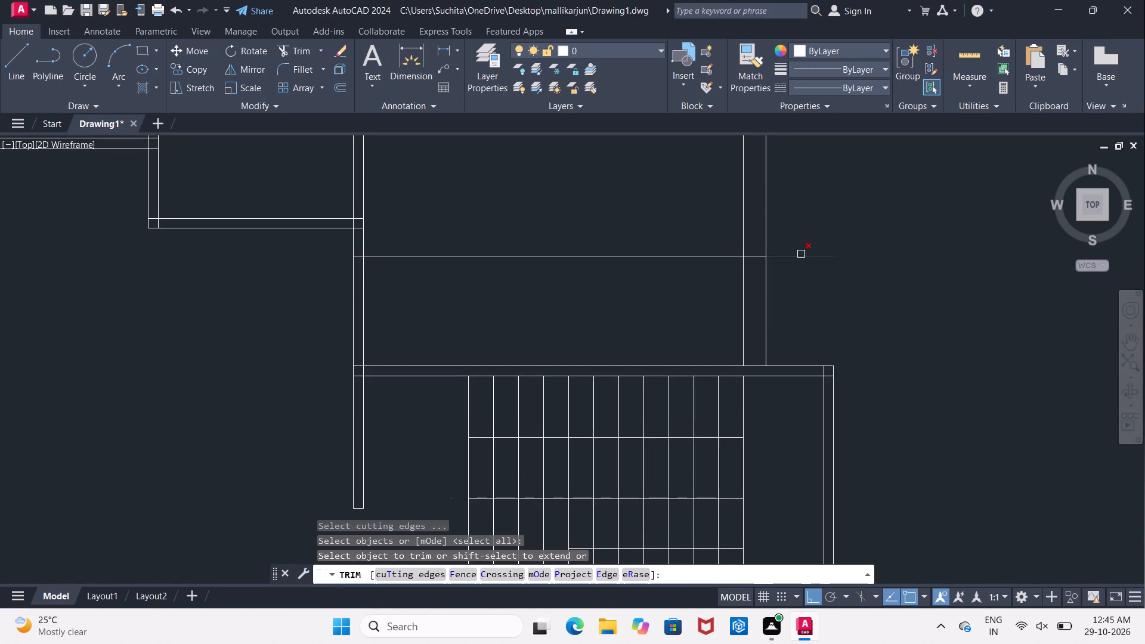
left_click(801, 254)
left_click(754, 255)
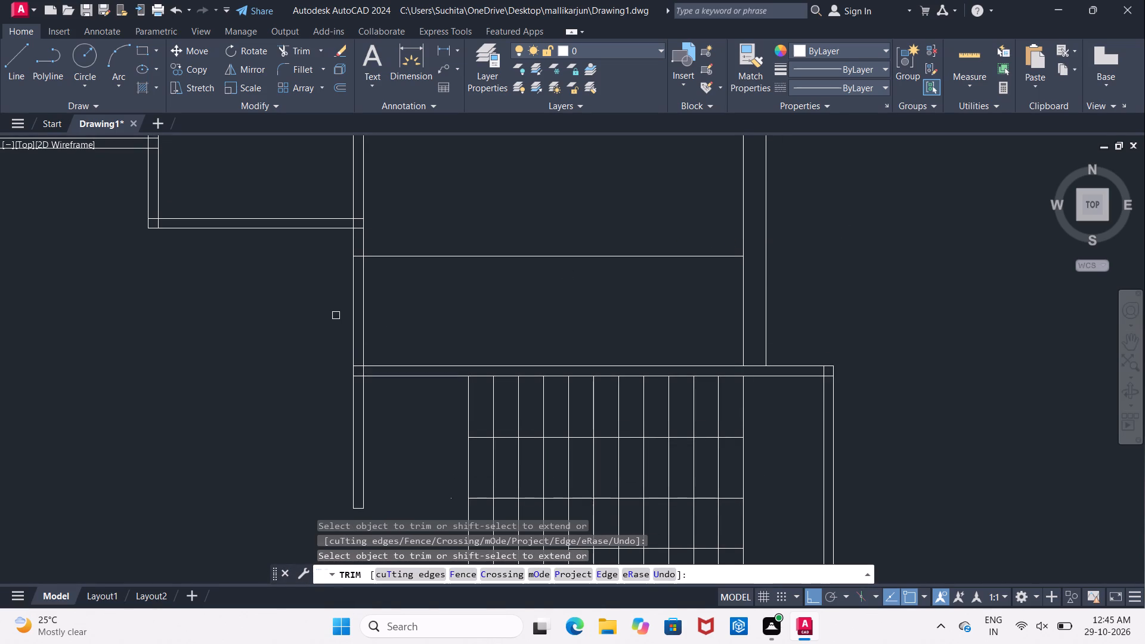
left_click(329, 315)
left_click(378, 318)
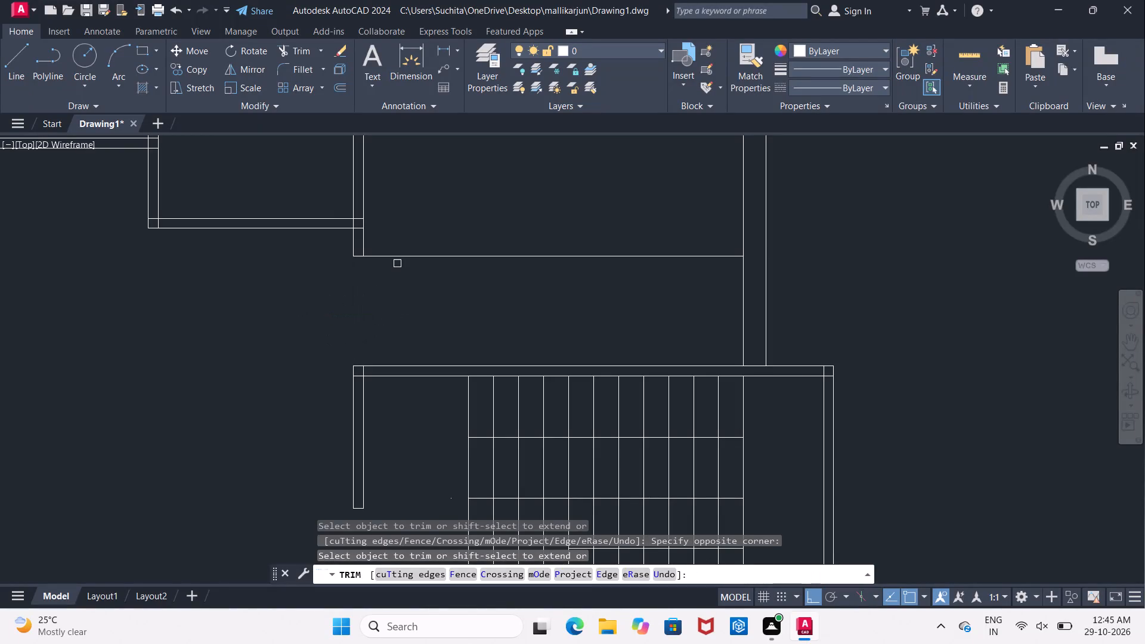
left_click(396, 257)
scroll(391, 283, "down", 2)
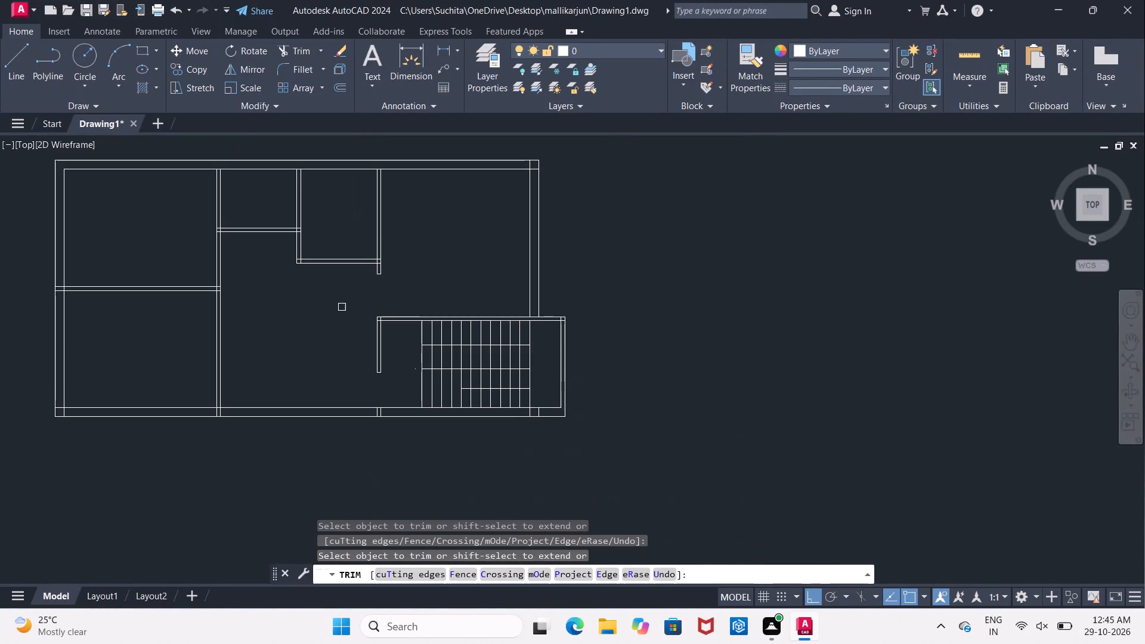
middle_click_drag(343, 308, 445, 317)
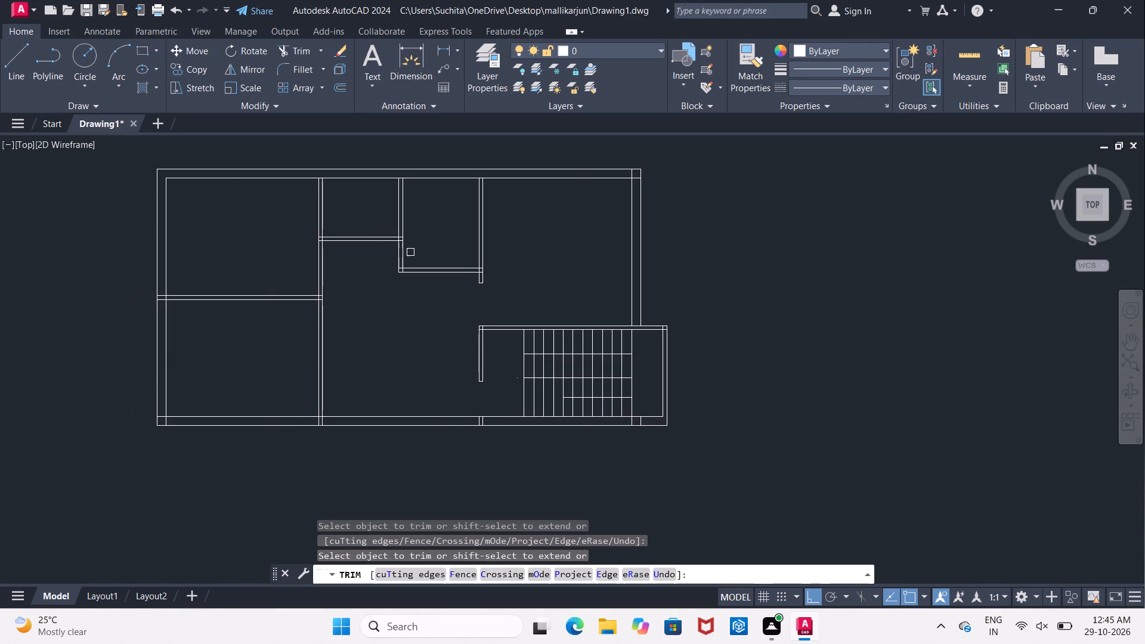
scroll(405, 257, "up", 1)
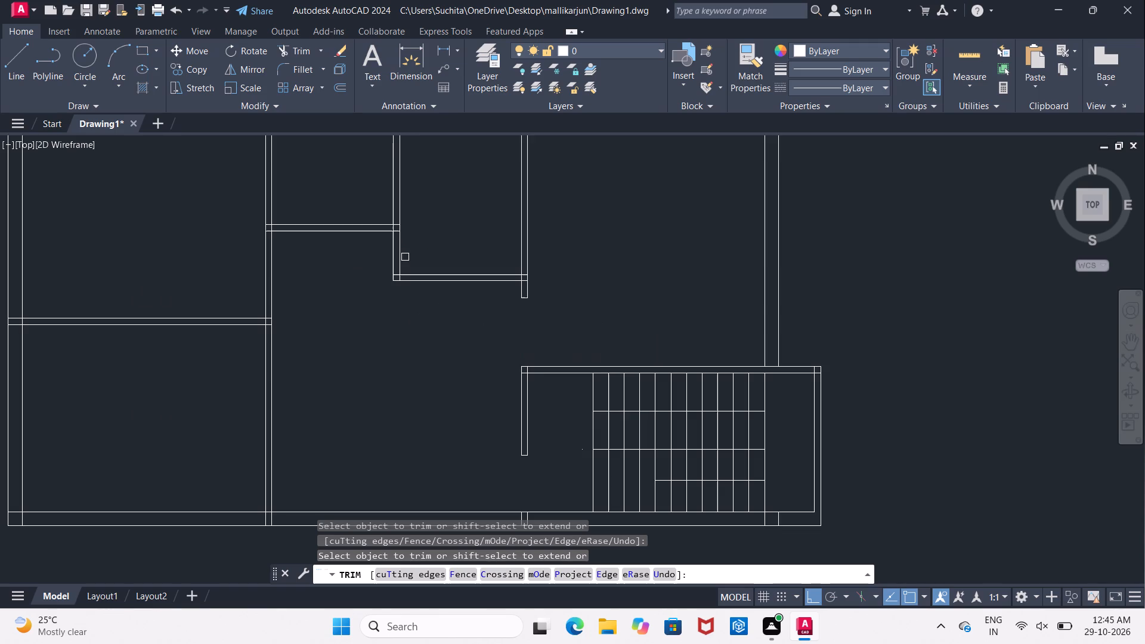
key("Escape")
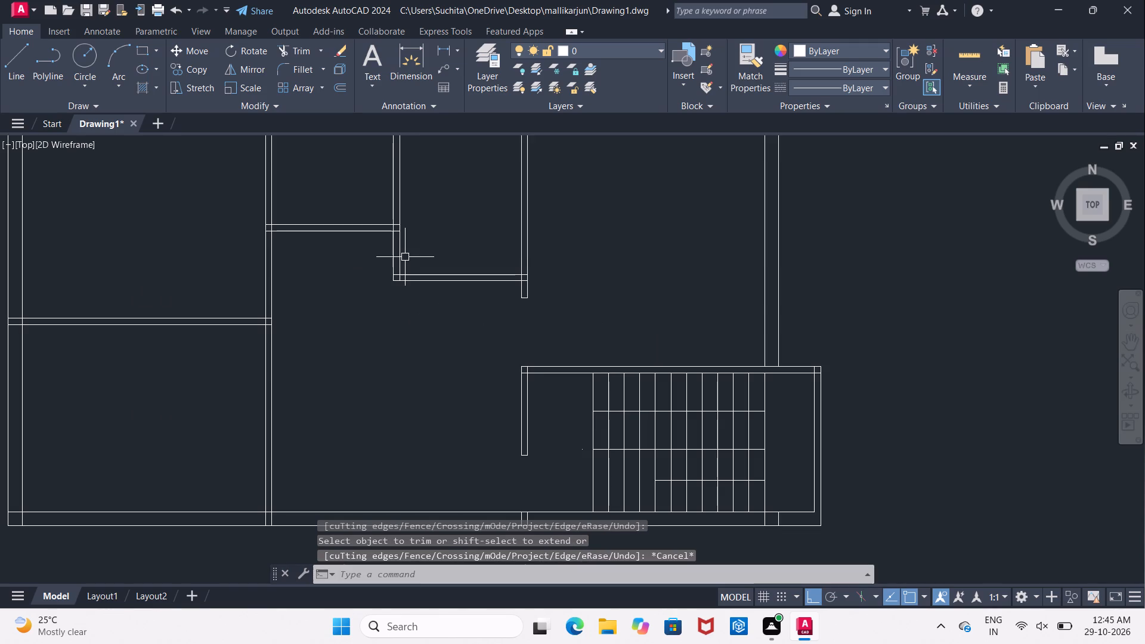
Offset the left line of the middle room's left partition 2' into that room to mark an opening in its bottom partition.
key("o")
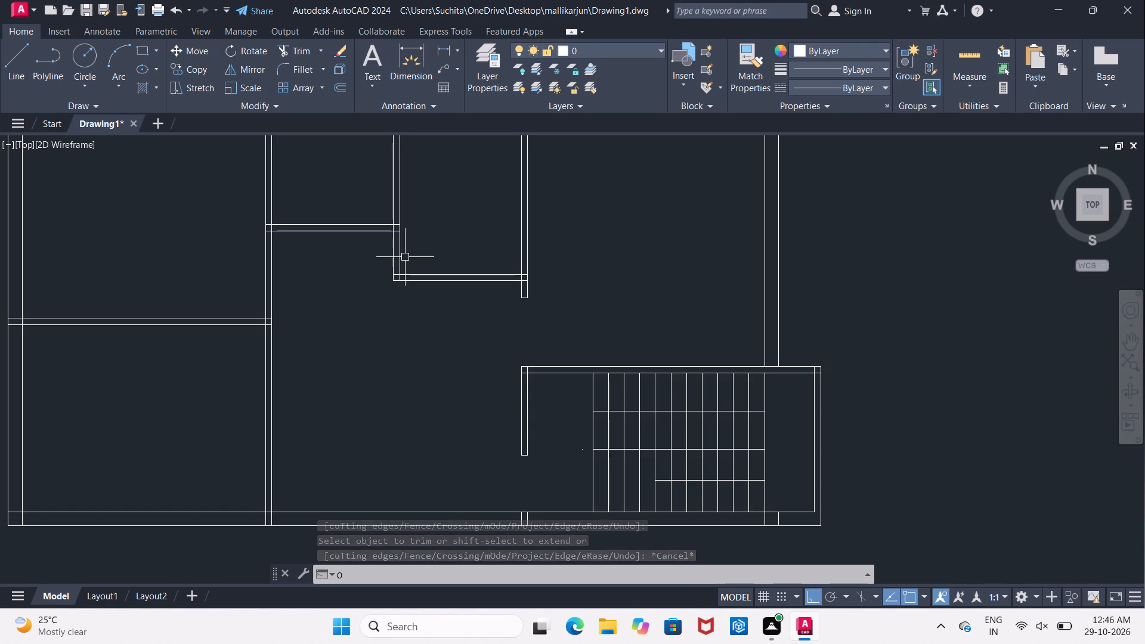
key("Return")
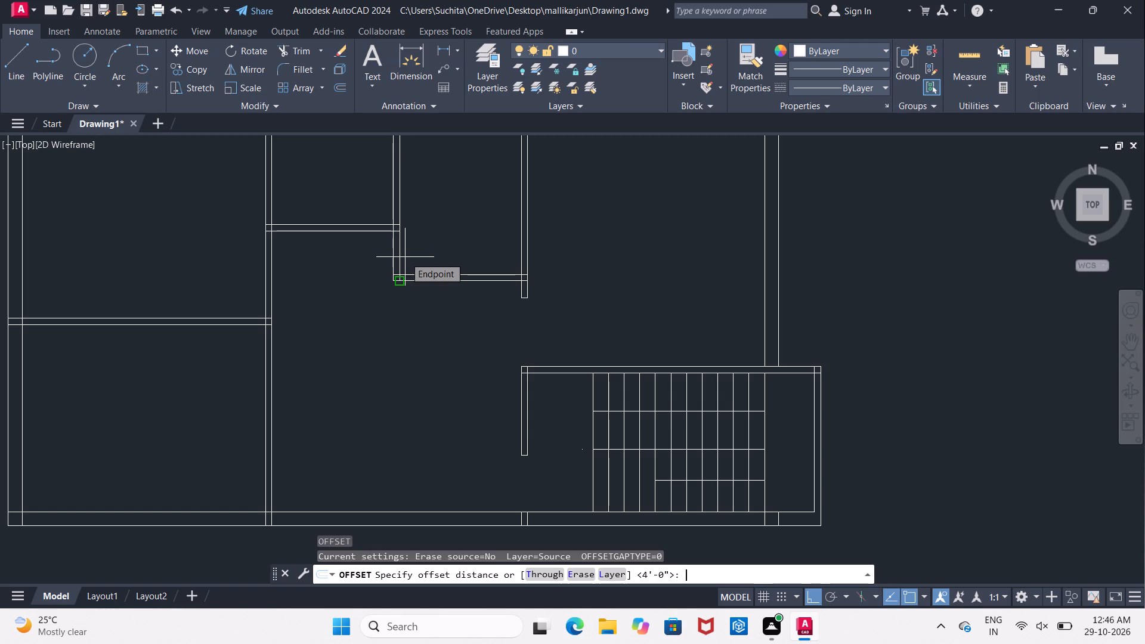
type("2'")
key("Return")
scroll(405, 257, "up", 1)
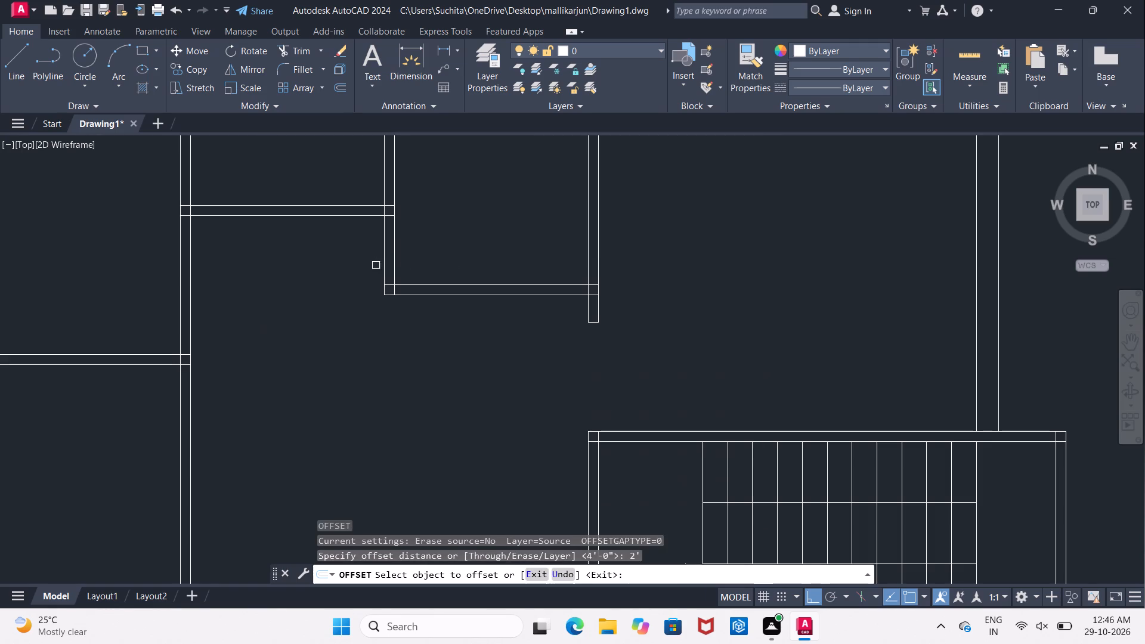
left_click(382, 263)
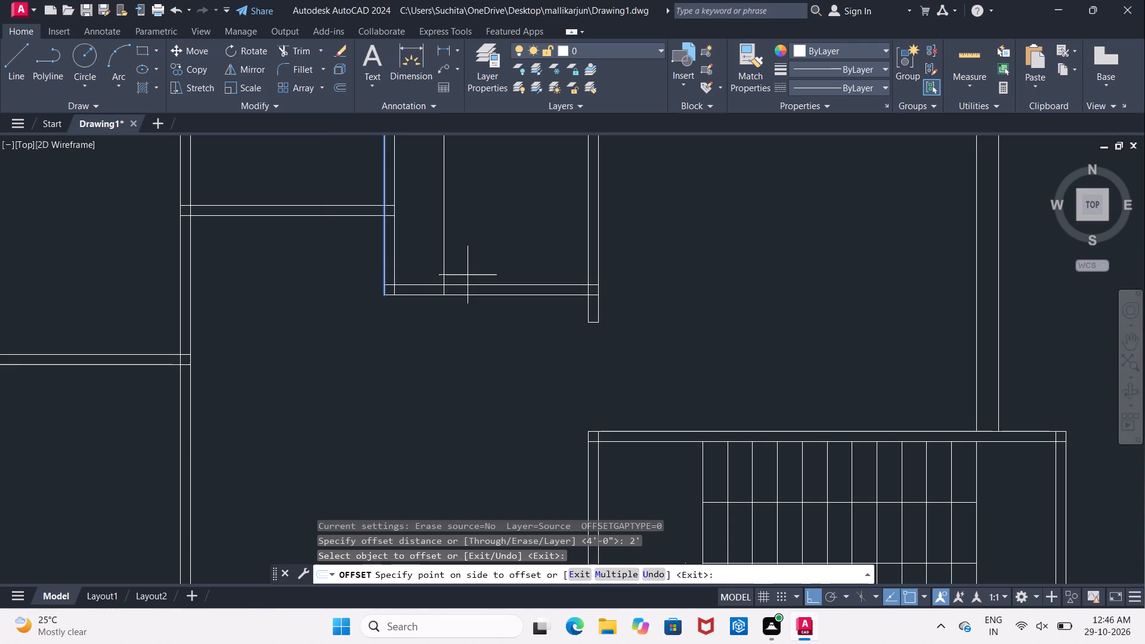
left_click(468, 275)
key("Escape")
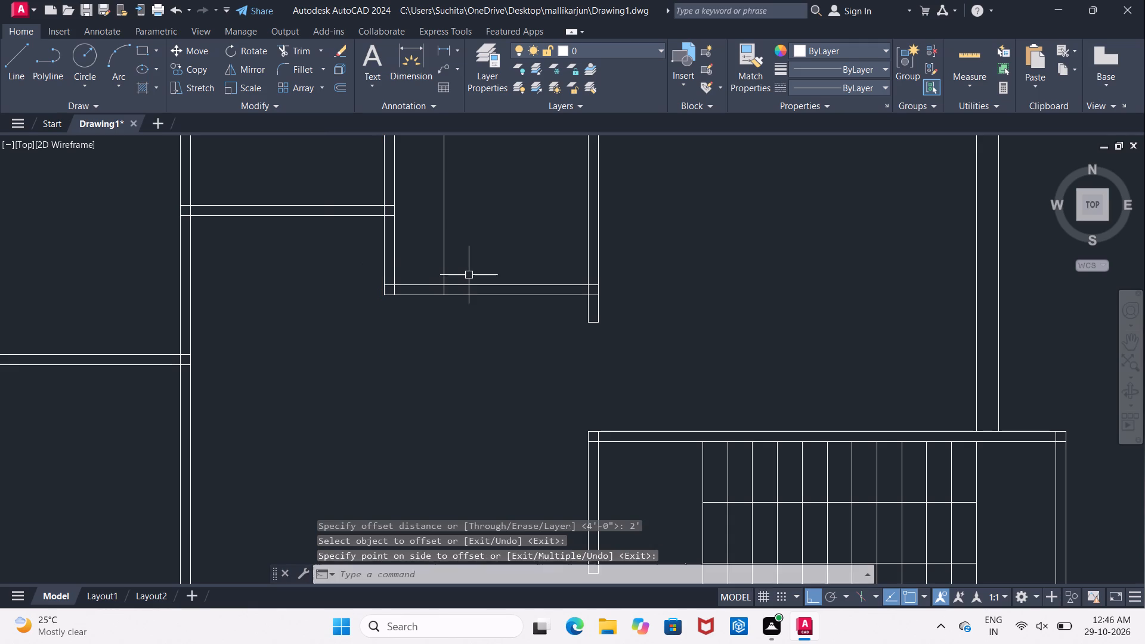
Trim the 2' offset line above the middle room's bottom partition, and cut the partition open between that line and the left partition.
type("TR")
key("space")
key("space")
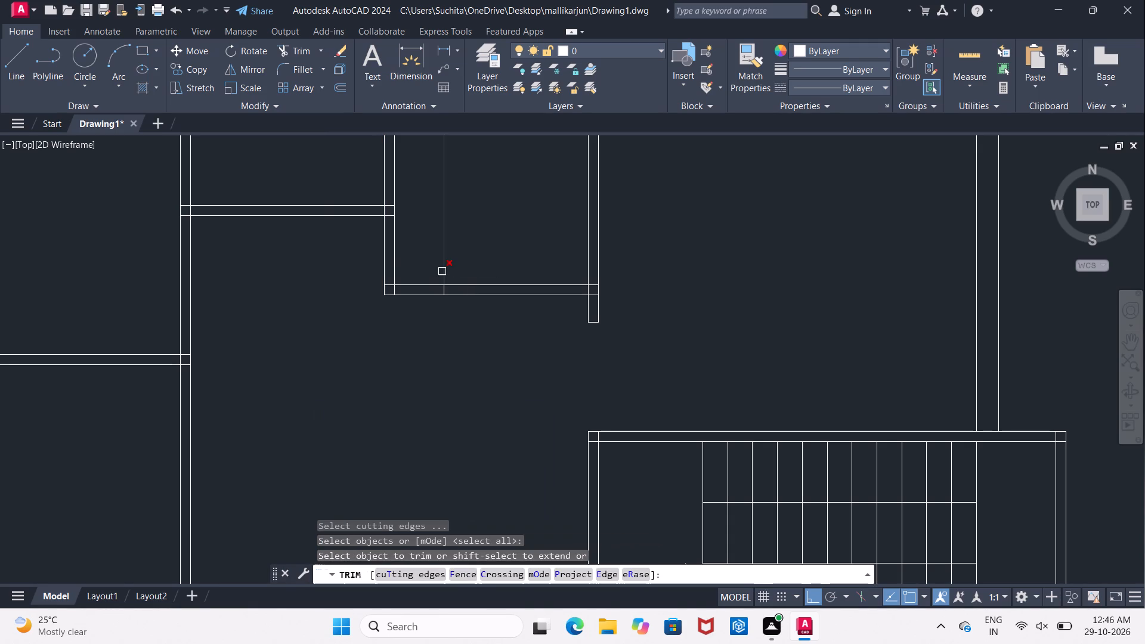
left_click(441, 271)
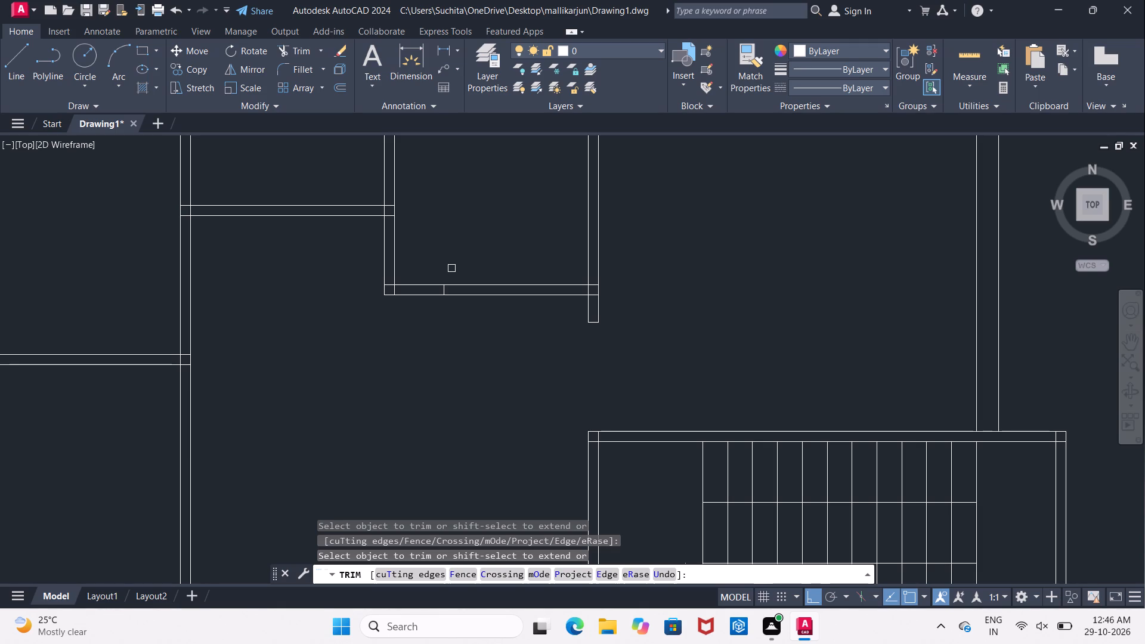
middle_click_drag(481, 268, 465, 290)
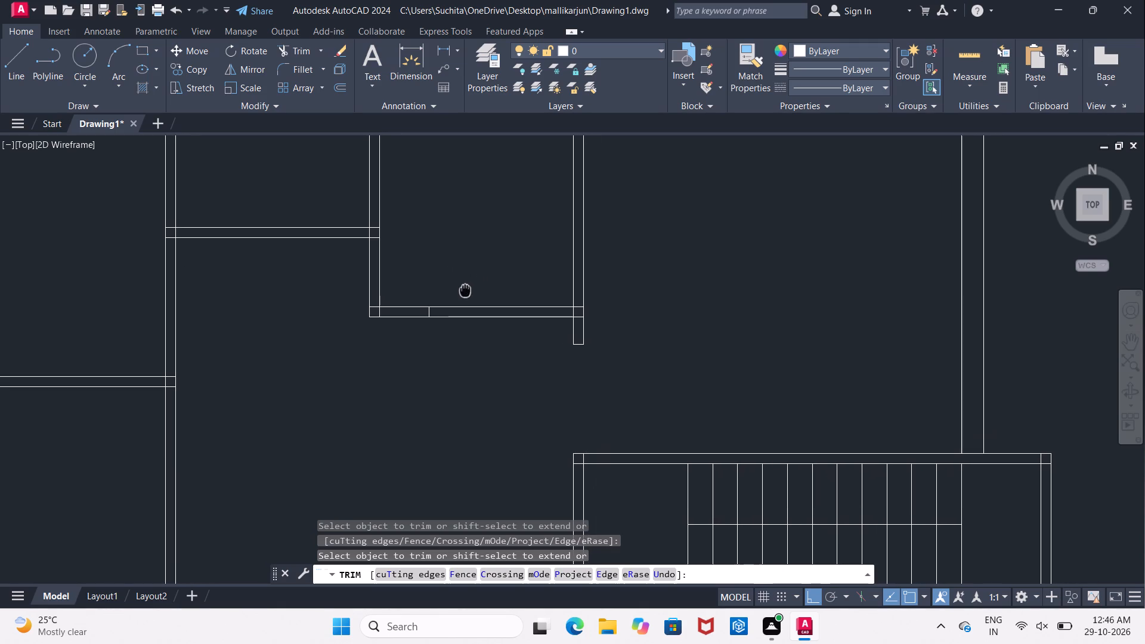
left_click(400, 289)
left_click(400, 341)
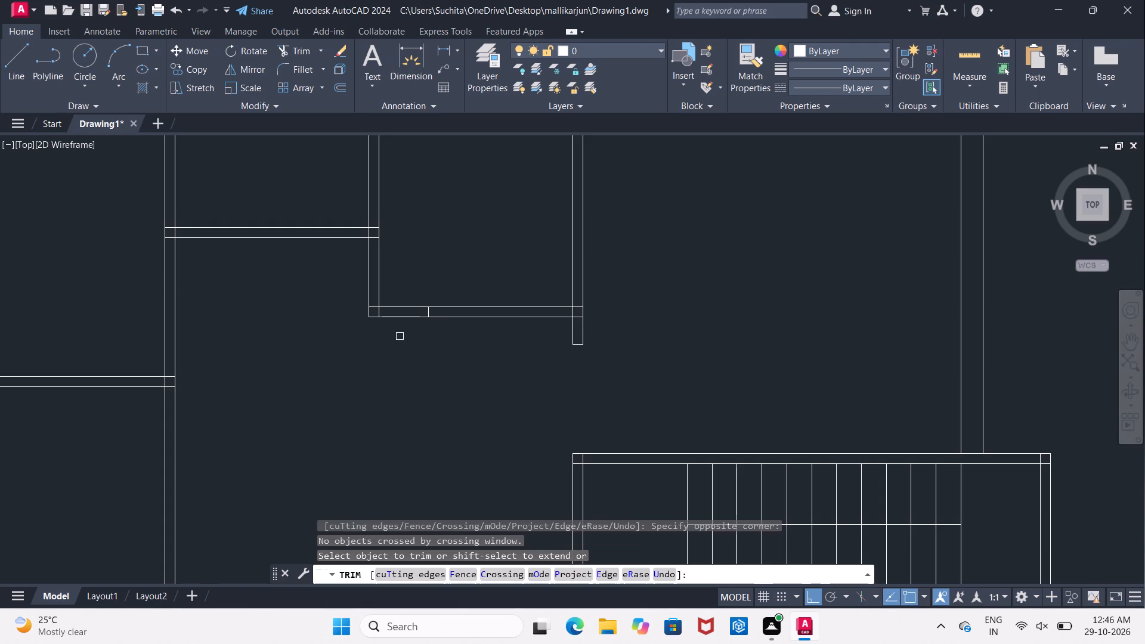
left_click_drag(406, 281, 411, 318)
left_click(416, 341)
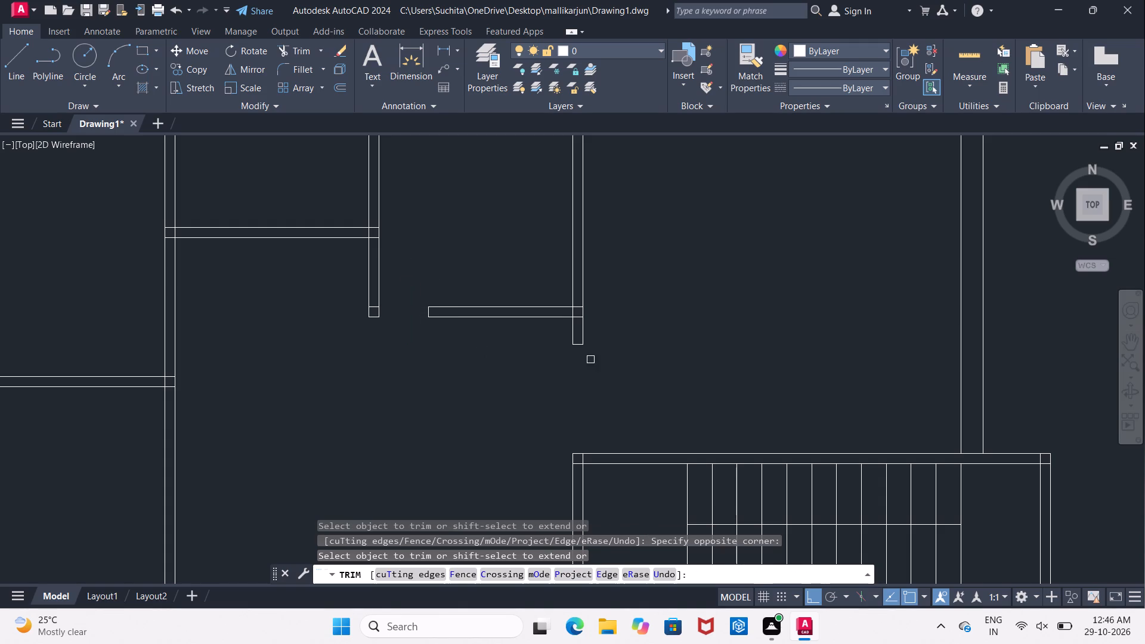
Trim the two lines of the middle room's bottom partition where they cross the right-hand vertical partition, cleaning up the junction.
scroll(582, 330, "up", 2)
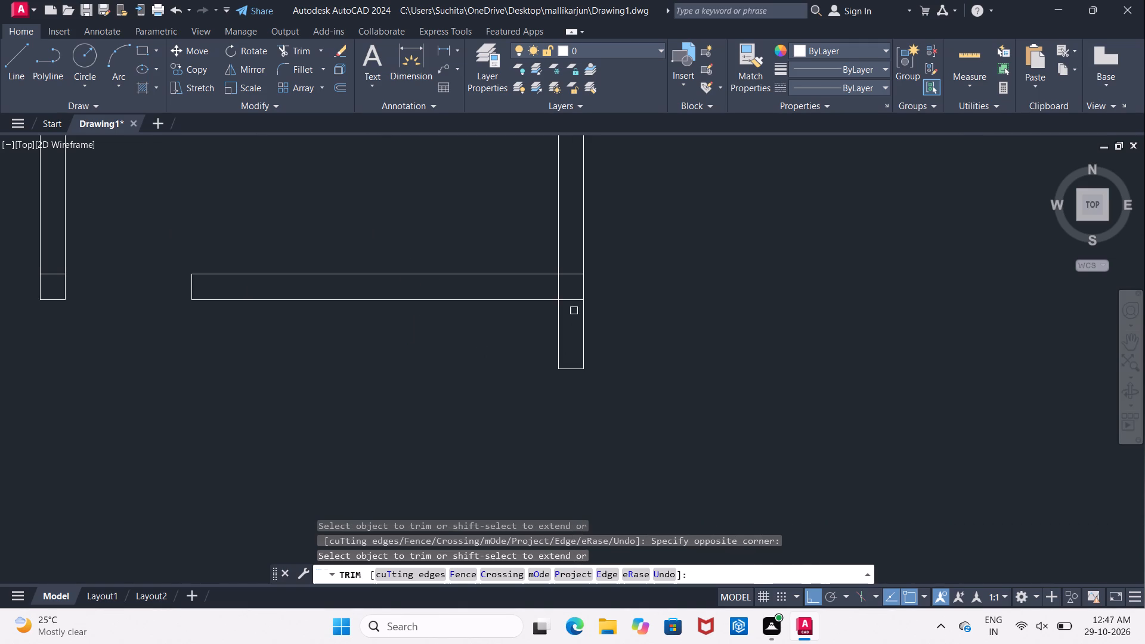
left_click(568, 298)
left_click(570, 274)
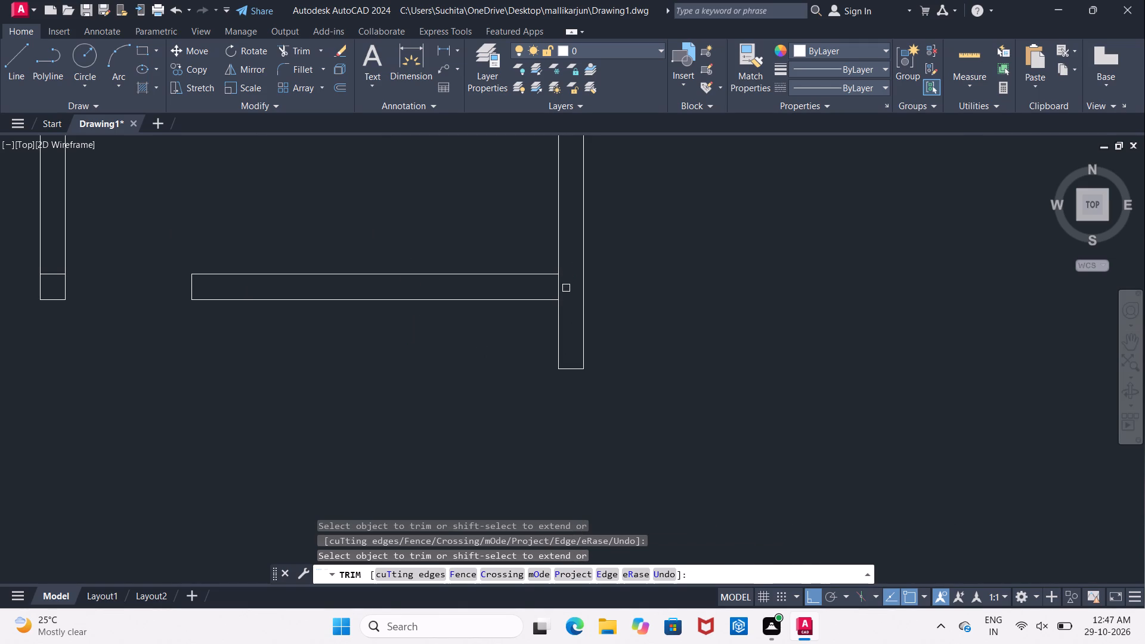
left_click(554, 290)
scroll(554, 290, "down", 2)
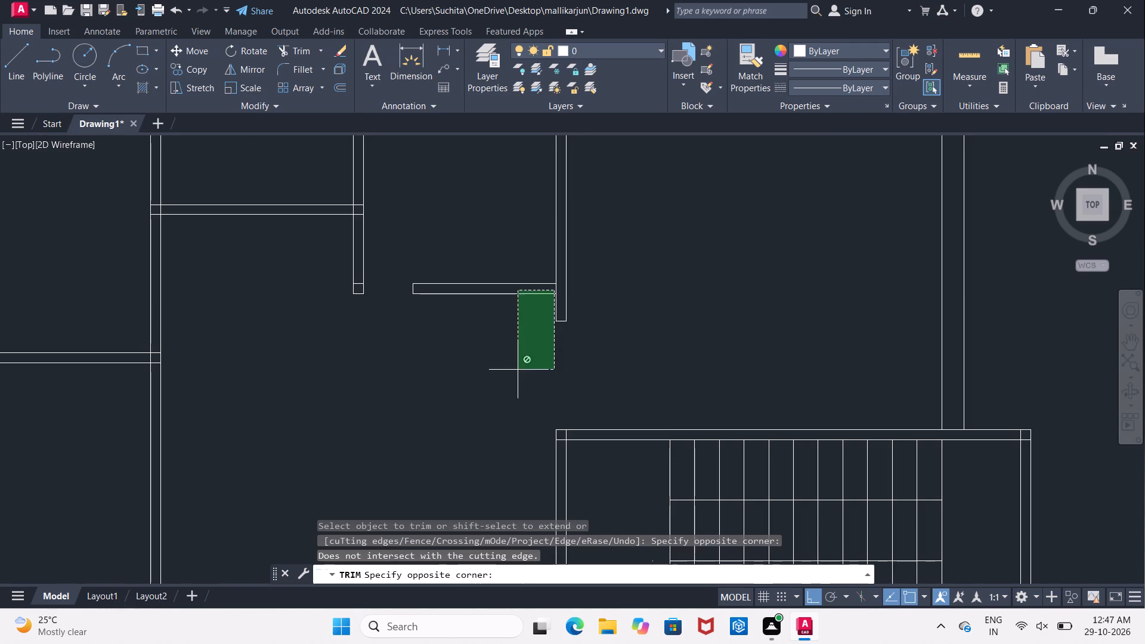
scroll(555, 293, "up", 3)
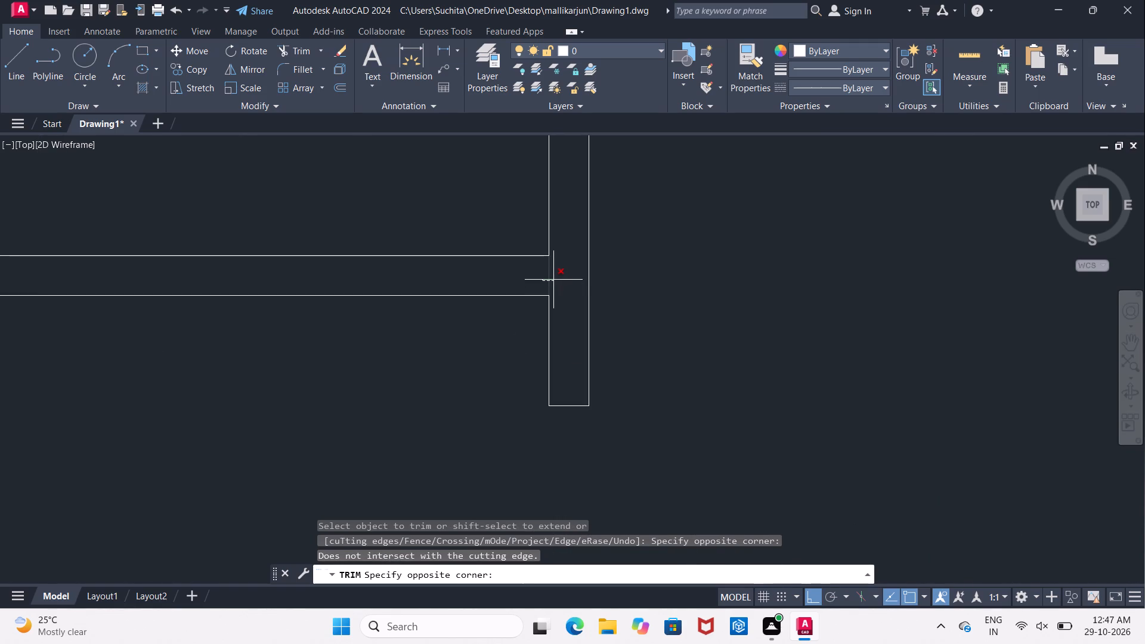
left_click(553, 280)
scroll(551, 286, "down", 1)
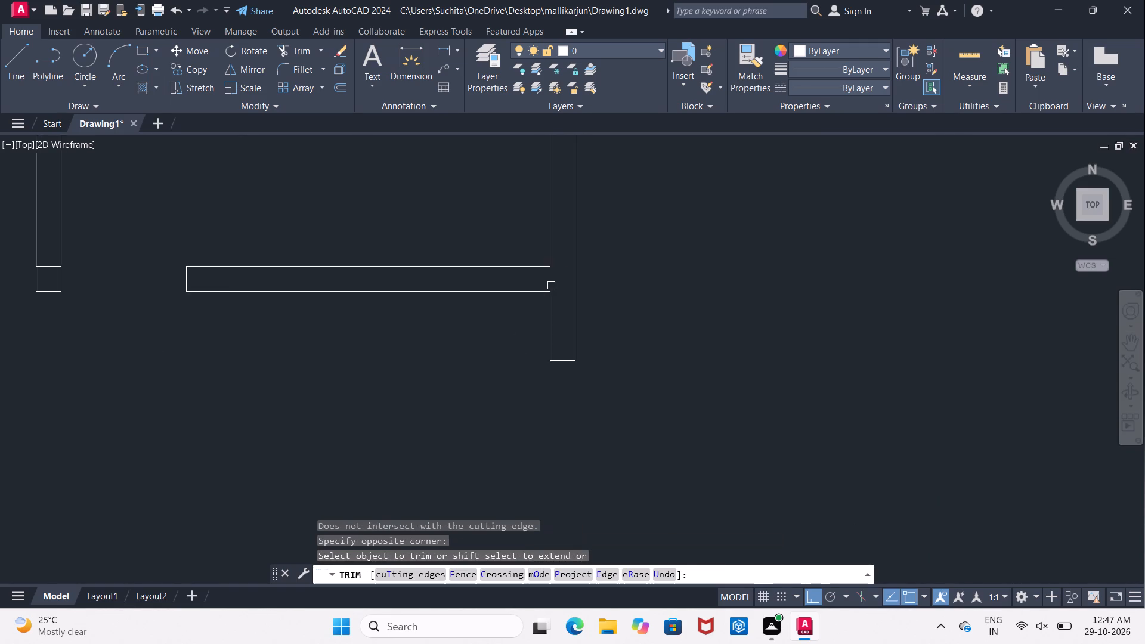
scroll(551, 286, "down", 1)
middle_click_drag(478, 240, 557, 306)
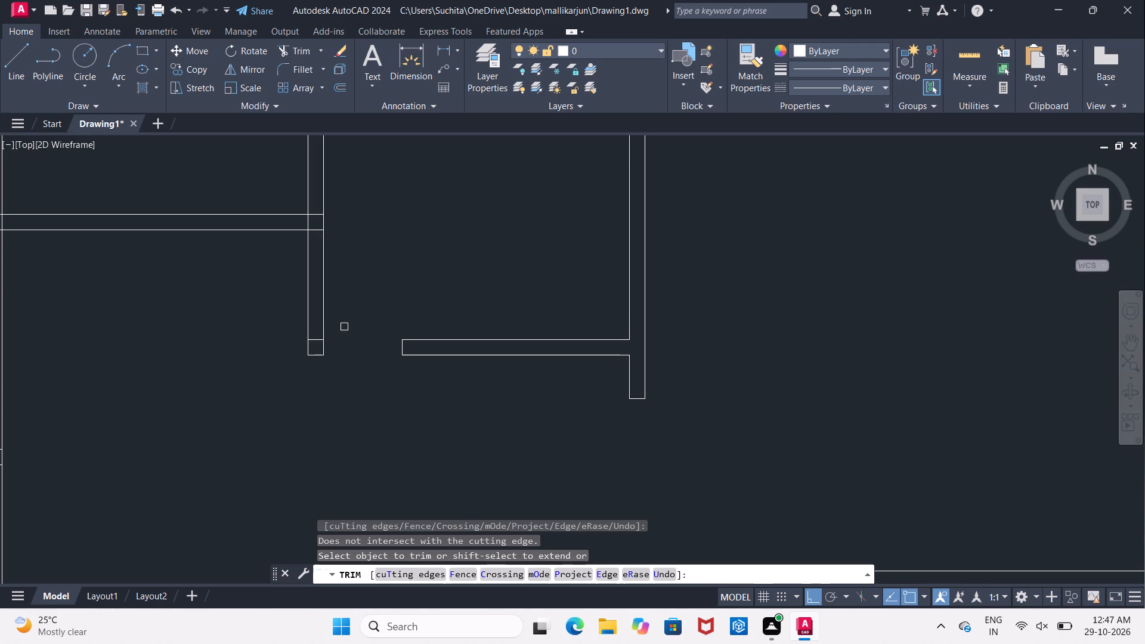
key("Escape")
Erase the short leftover line across the lower end of the middle room's left partition.
left_click(312, 342)
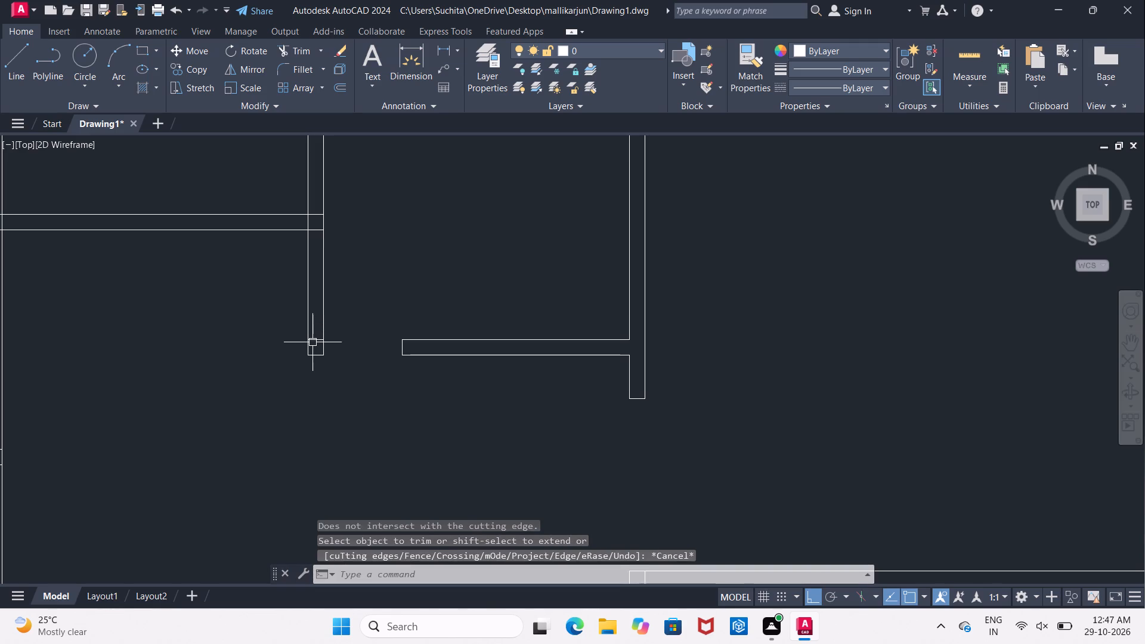
key("Delete")
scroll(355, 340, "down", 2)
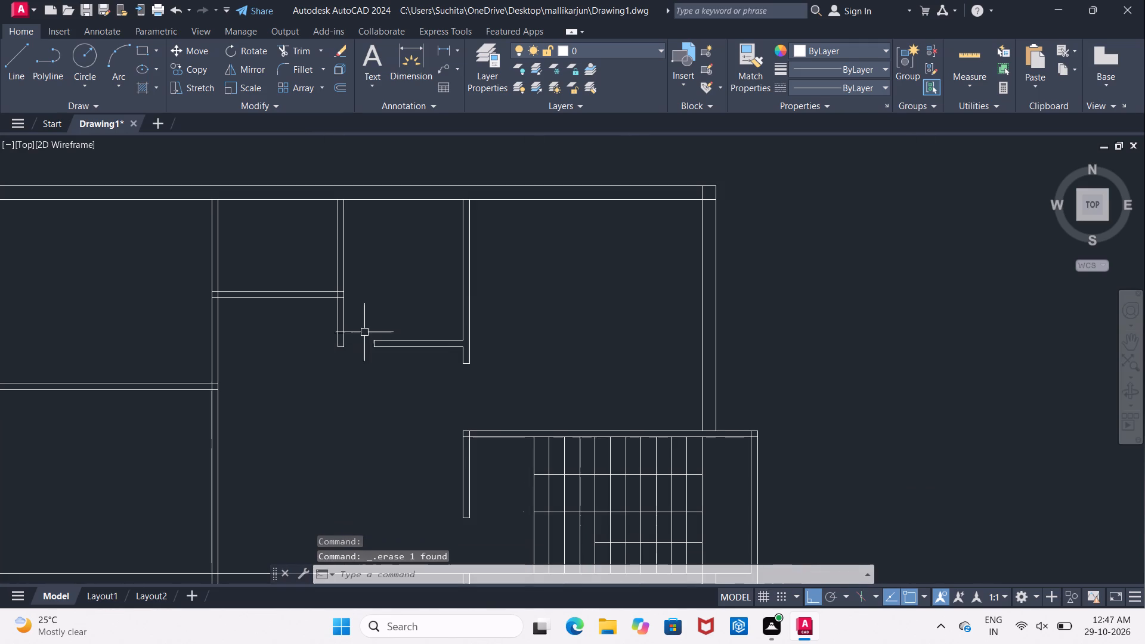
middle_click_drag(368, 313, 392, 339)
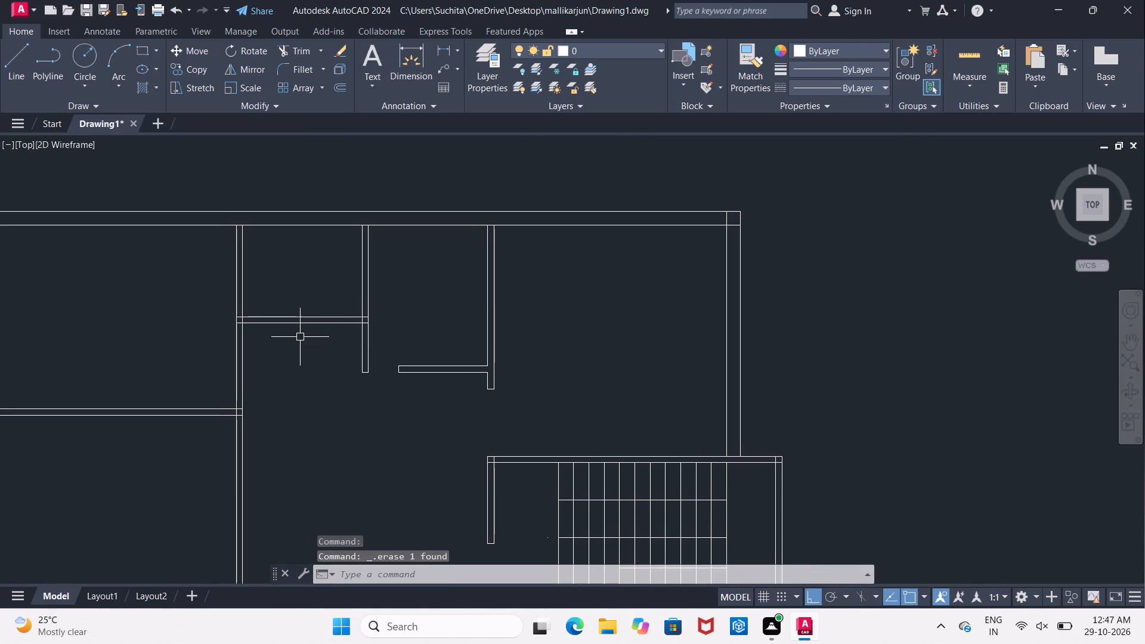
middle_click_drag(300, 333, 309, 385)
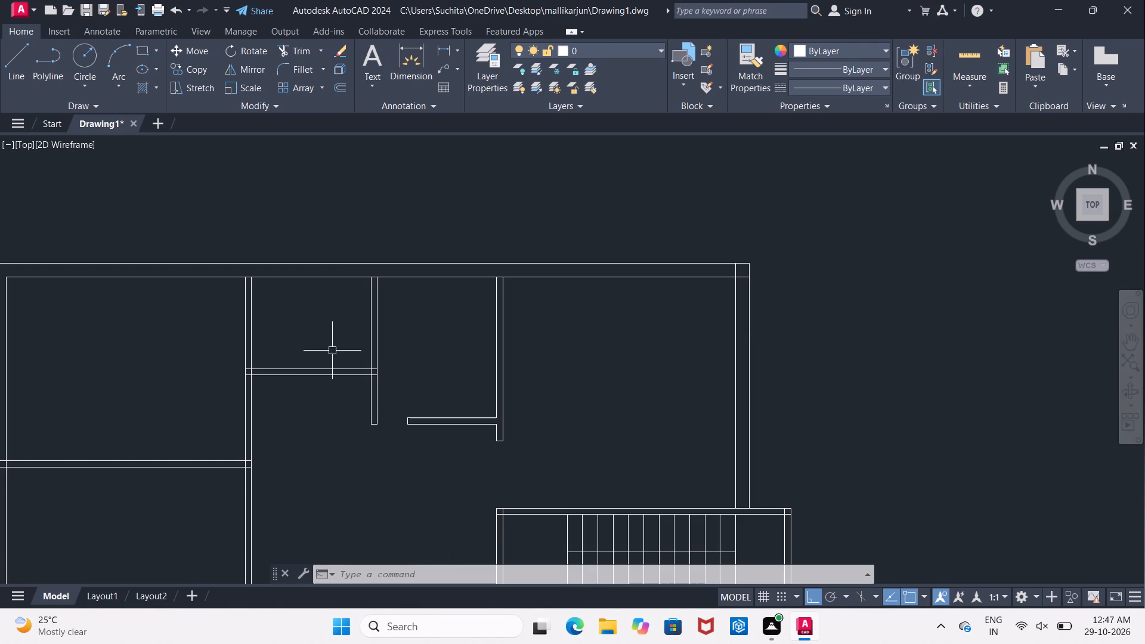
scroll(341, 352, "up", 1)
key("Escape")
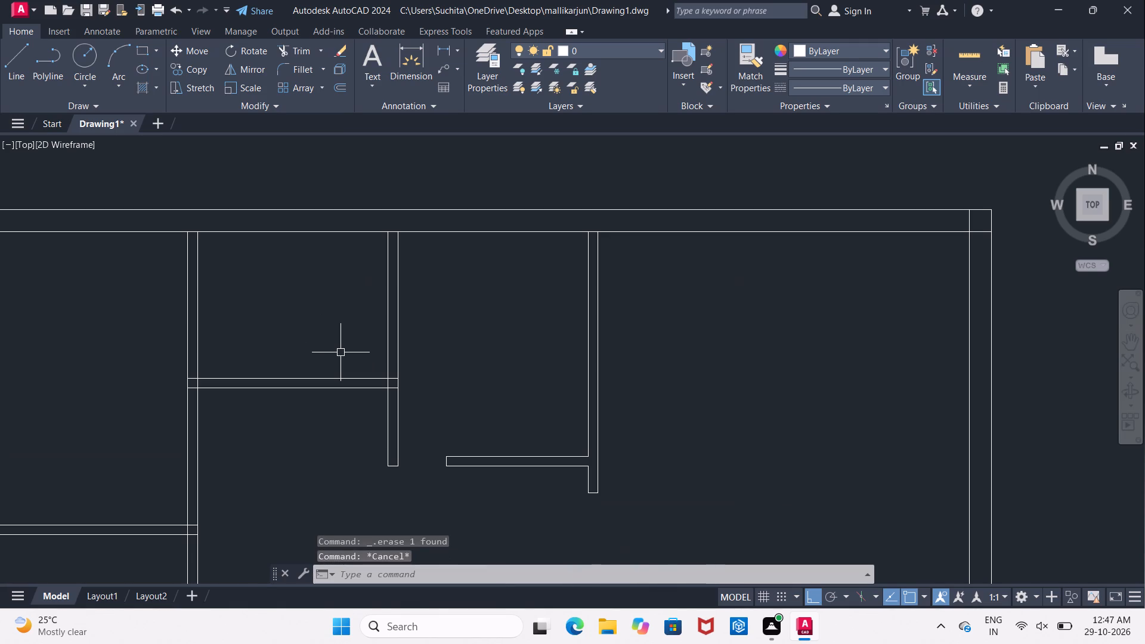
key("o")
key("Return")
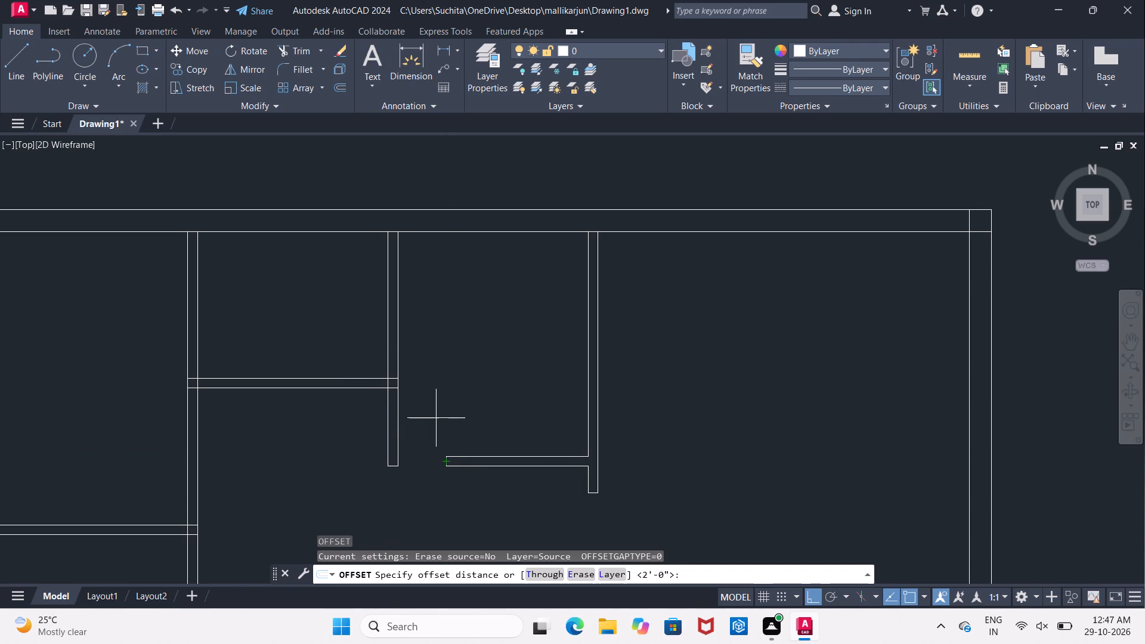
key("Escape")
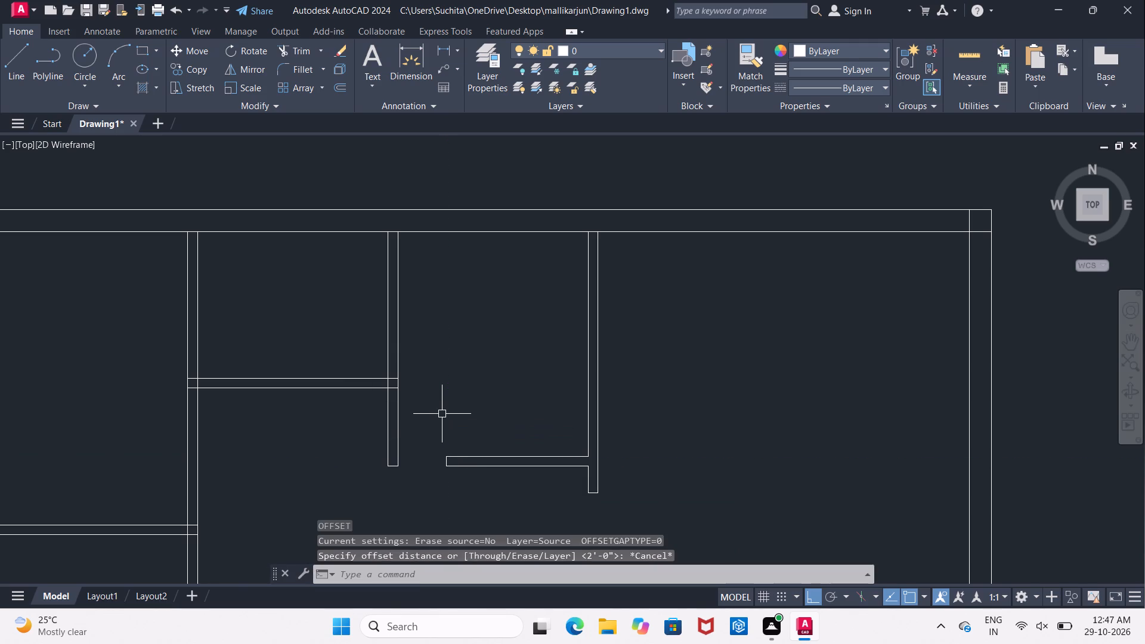
Offset the left line of the middle room's left partition 3' into that room to mark a wider opening in its bottom partition.
middle_click_drag(442, 414, 431, 382)
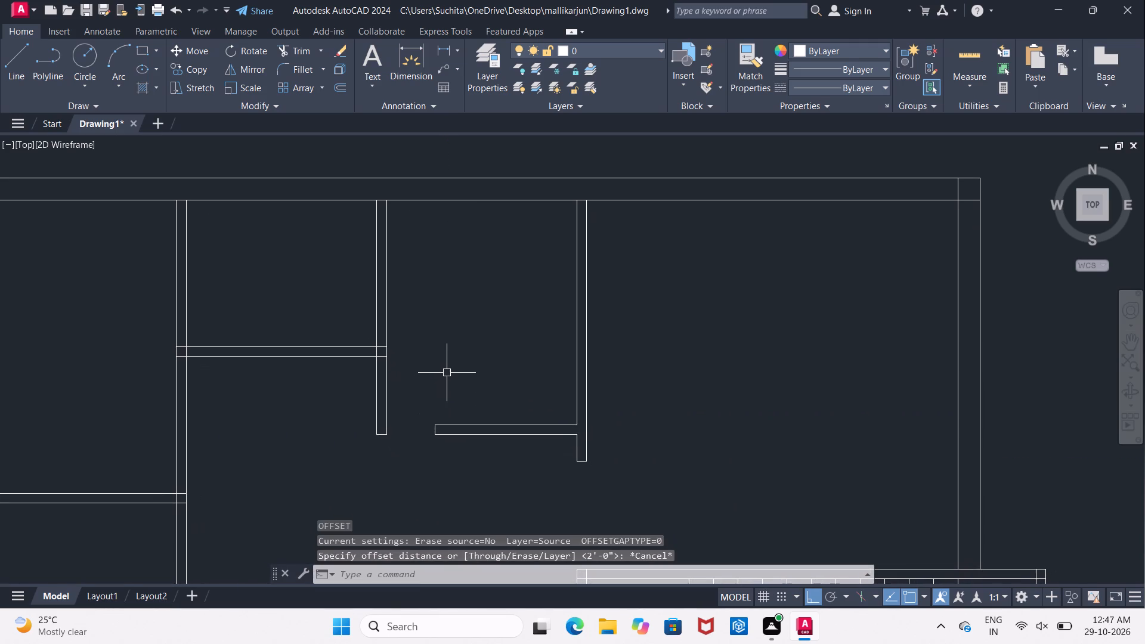
key("o")
key("Return")
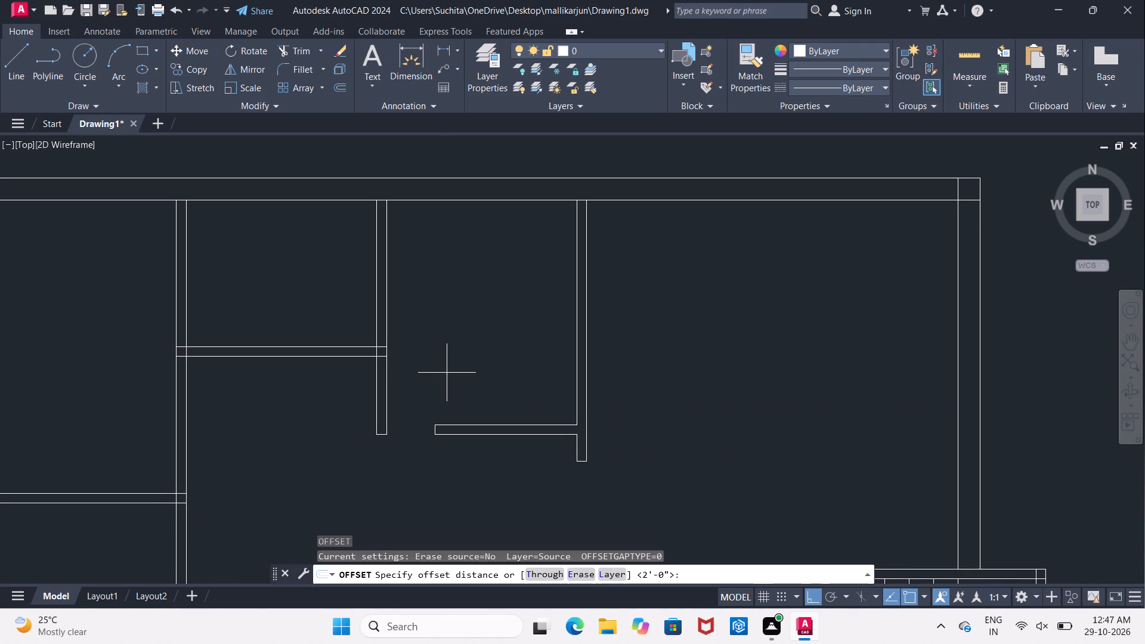
type("3'")
key("Return")
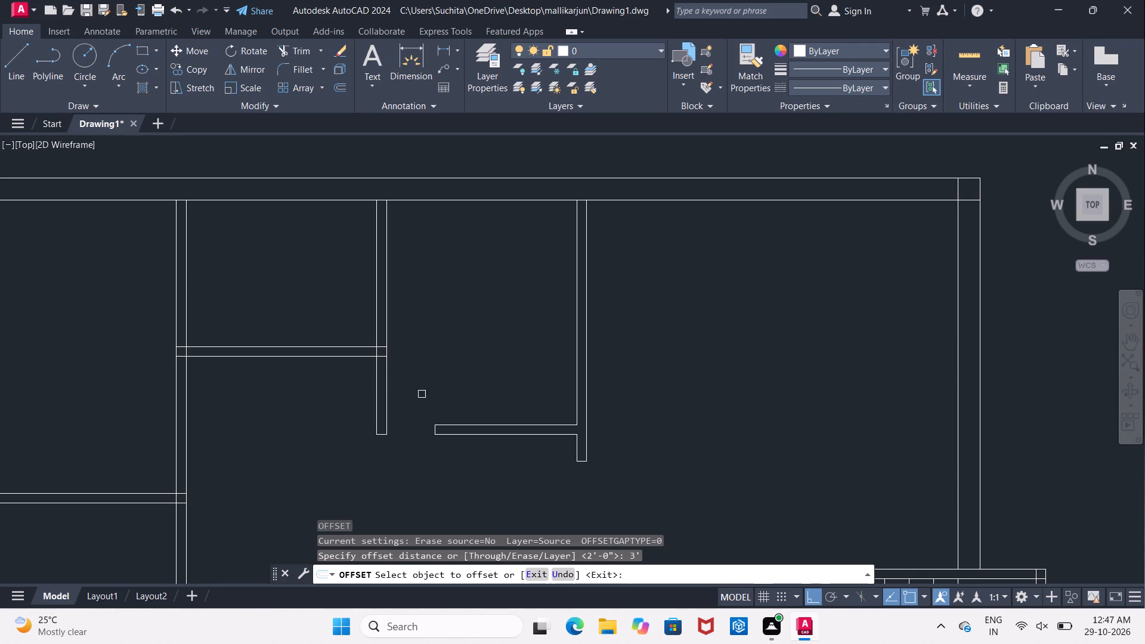
left_click(374, 407)
left_click(453, 407)
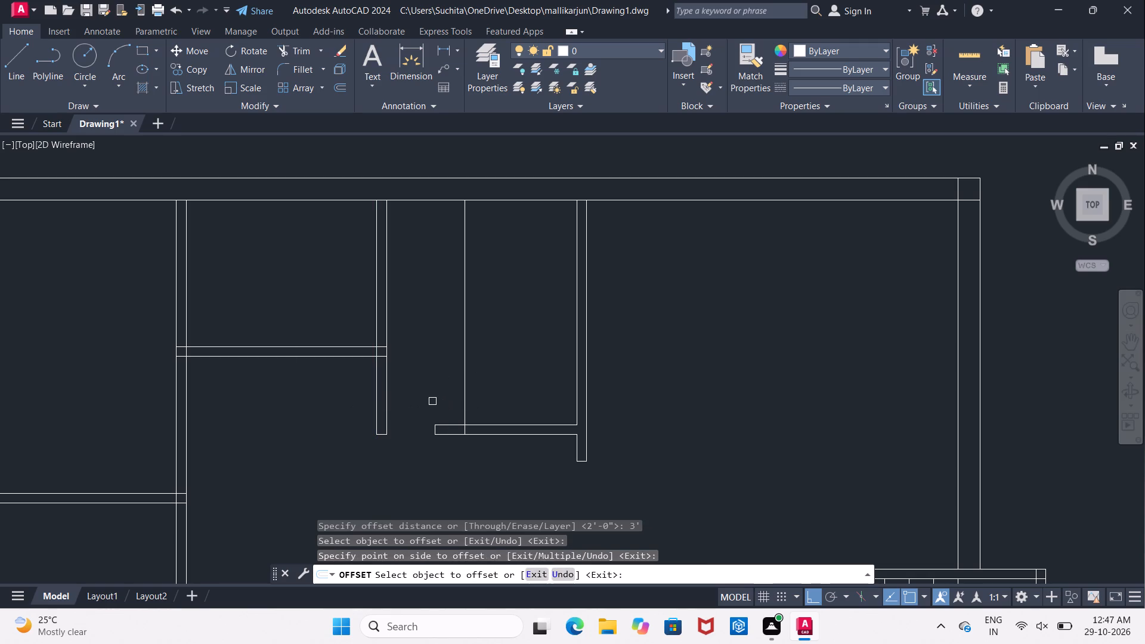
key("Escape")
Trim the middle room's bottom partition back to the 3' offset line, and trim that line off above the partition.
type("TR")
key("space")
key("space")
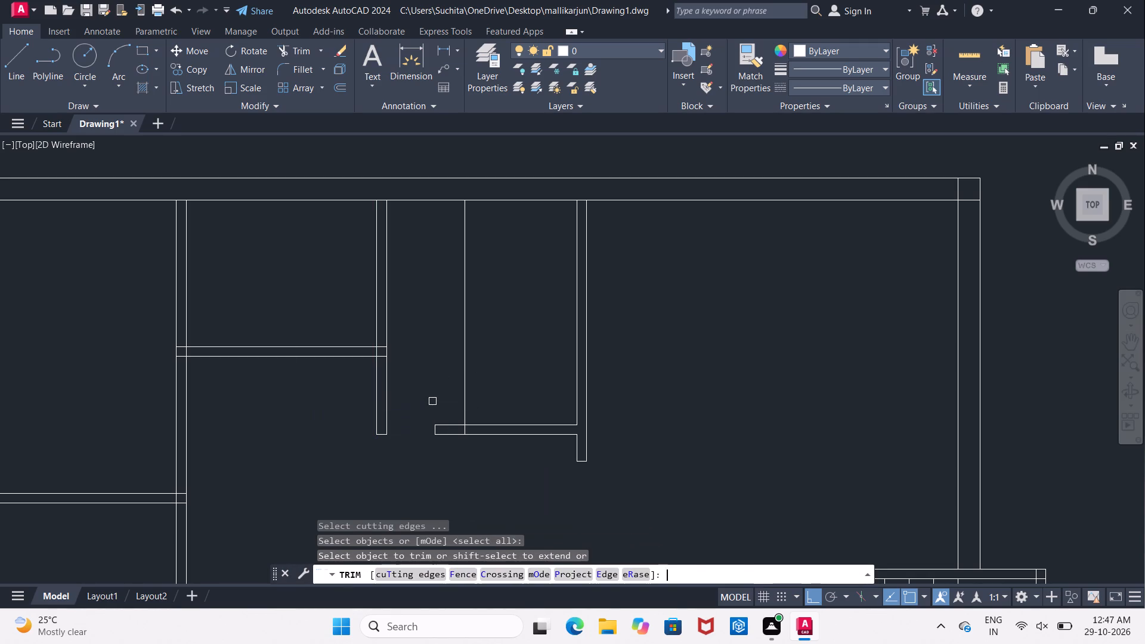
left_click(434, 398)
left_click(447, 455)
left_click_drag(437, 383, 444, 388)
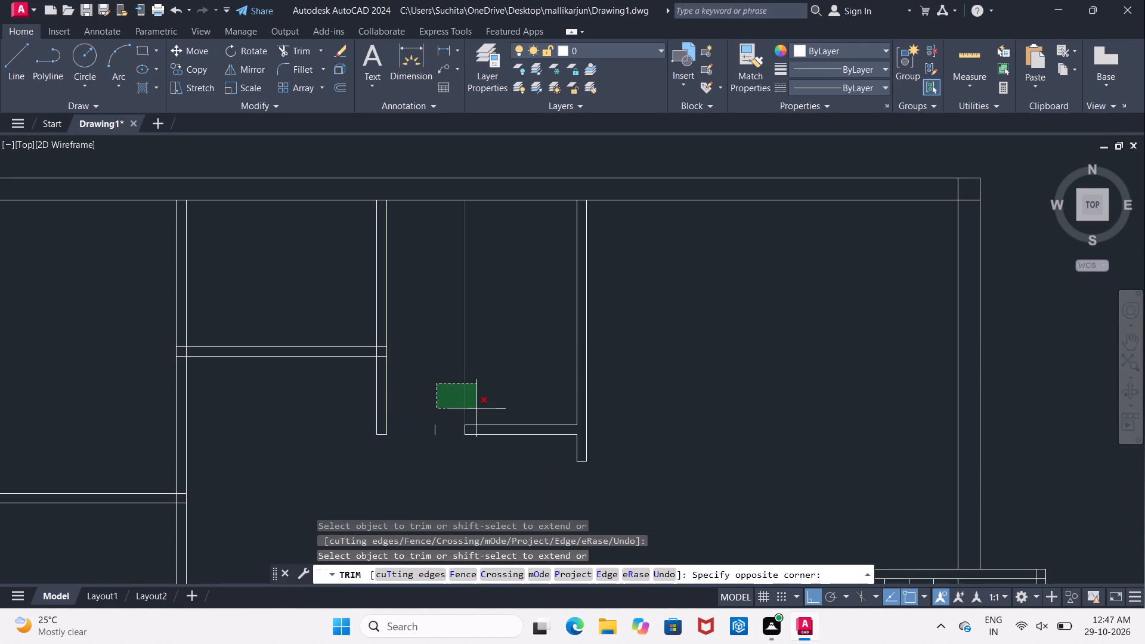
left_click(476, 408)
key("Escape")
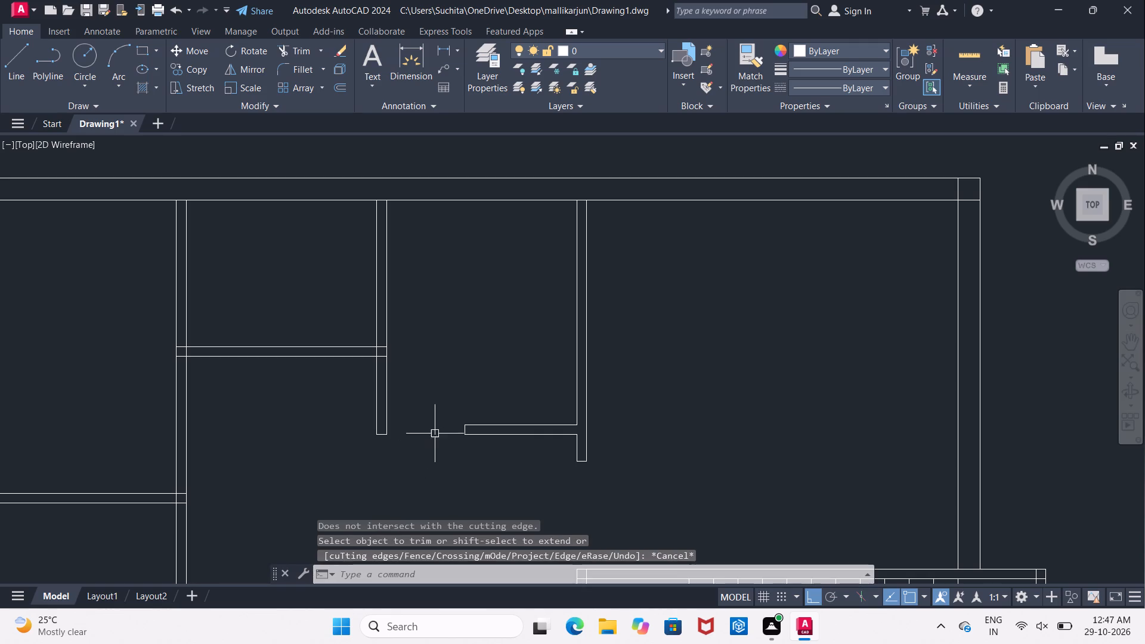
Erase the short leftover end line of the former opening in the middle room's bottom partition.
left_click(435, 429)
key("Delete")
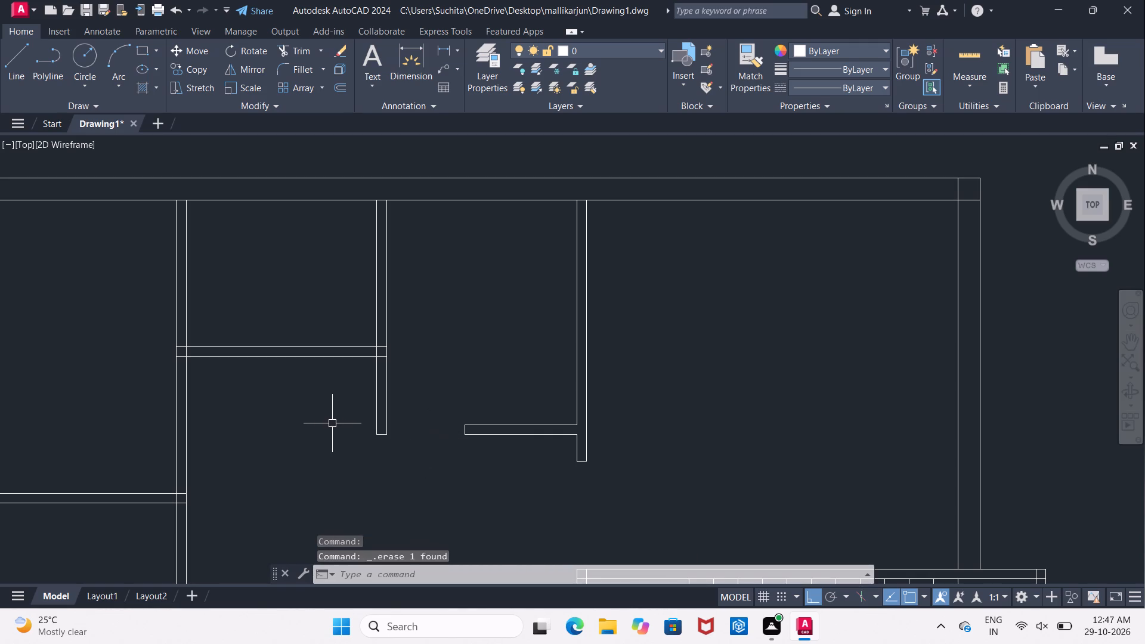
Offset the right line of the middle room's left partition 2' into the small room on its left.
key("o")
key("Return")
type("2'")
key("Return")
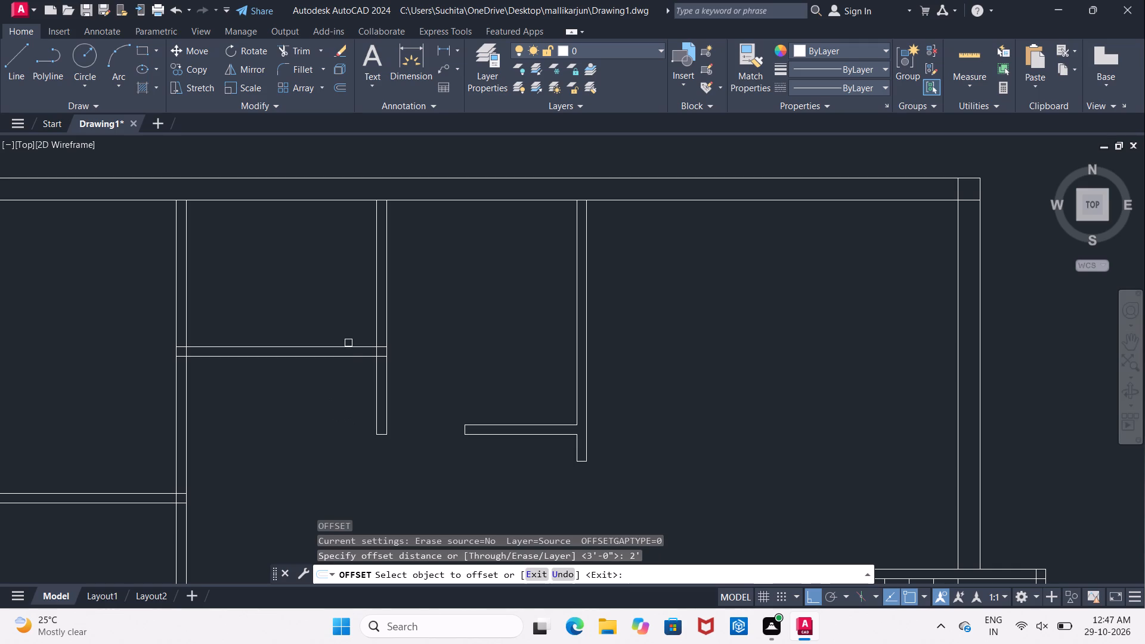
left_click(389, 305)
left_click(311, 312)
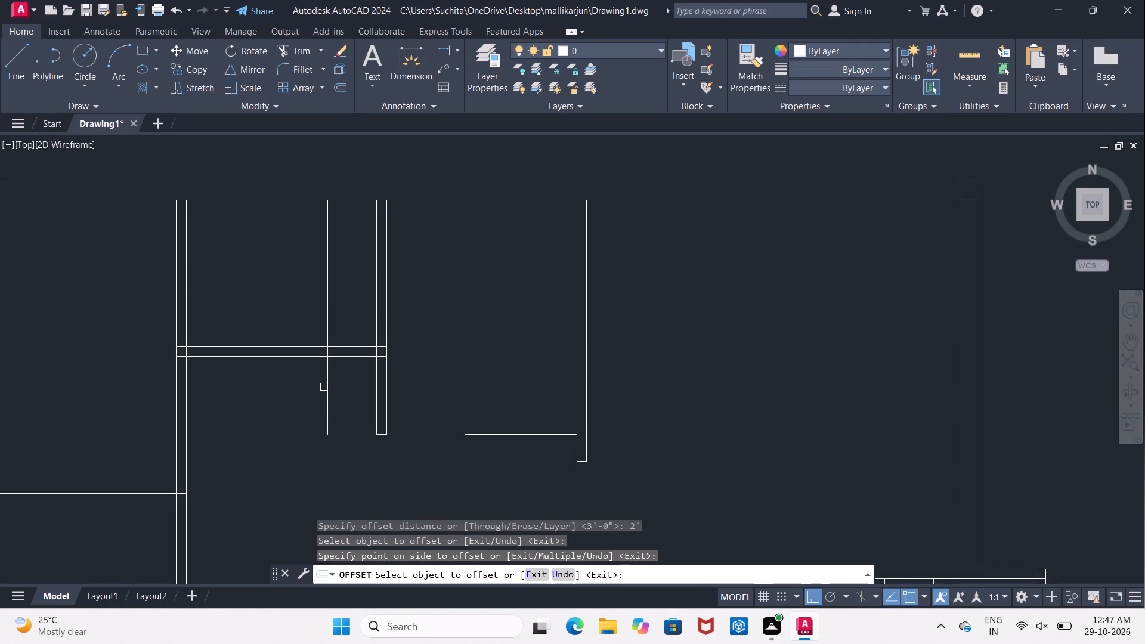
key("Escape")
Cut the small room's bottom partition open between the 2' offset line and the right-hand partition, trimming that line above and below it.
type("TR")
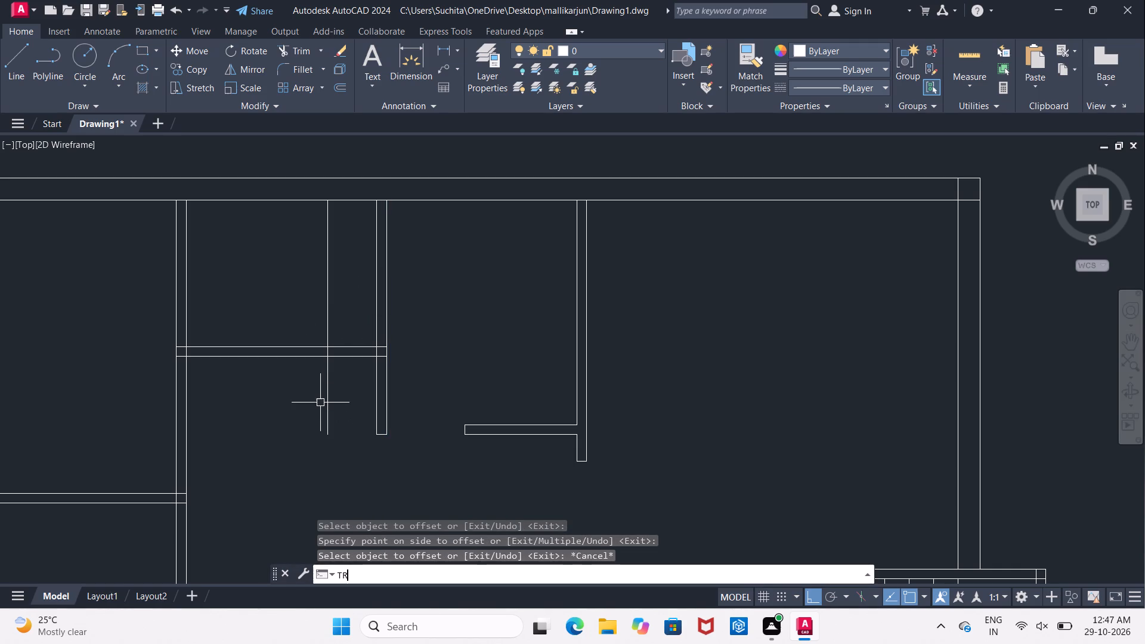
key("space")
key("space")
left_click_drag(348, 330, 348, 355)
left_click(348, 398)
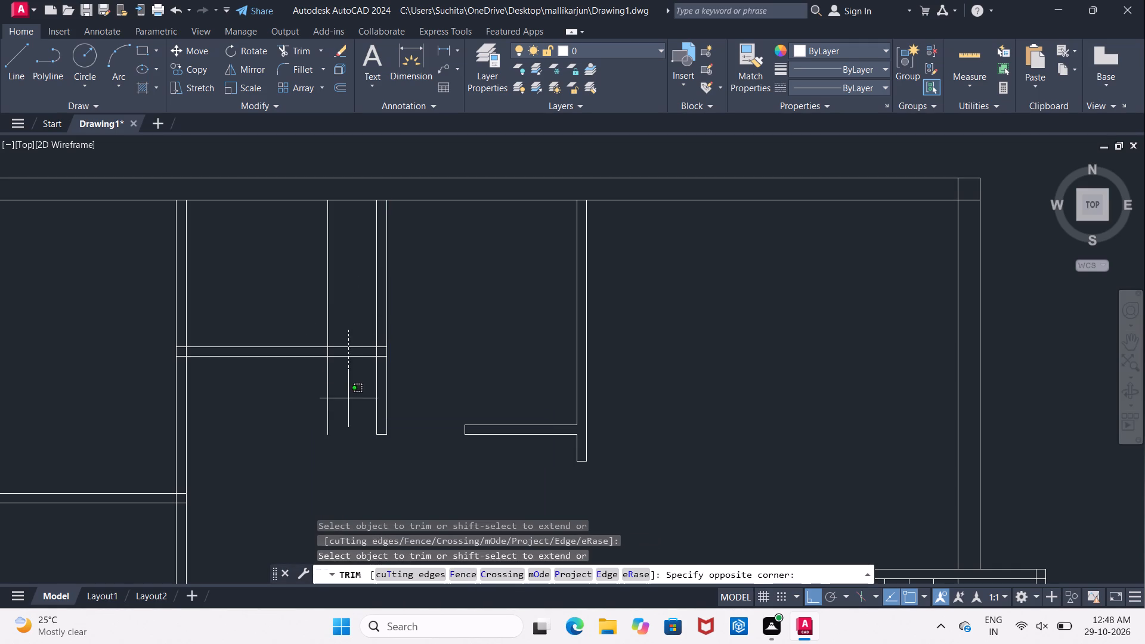
left_click(349, 346)
left_click_drag(348, 355, 348, 360)
left_click(329, 388)
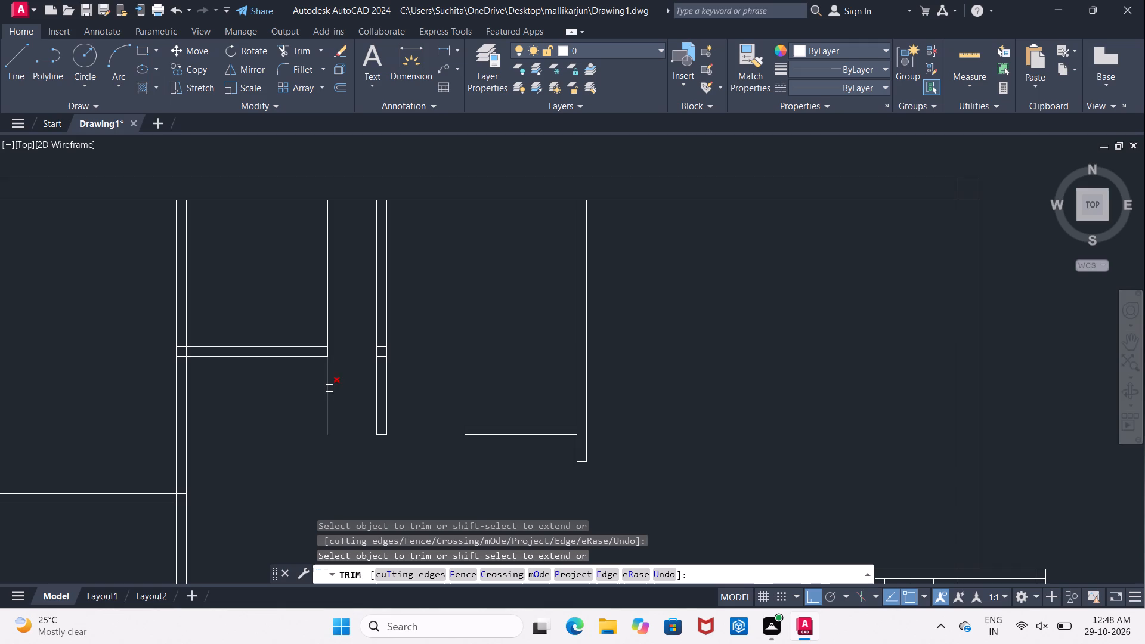
left_click(327, 321)
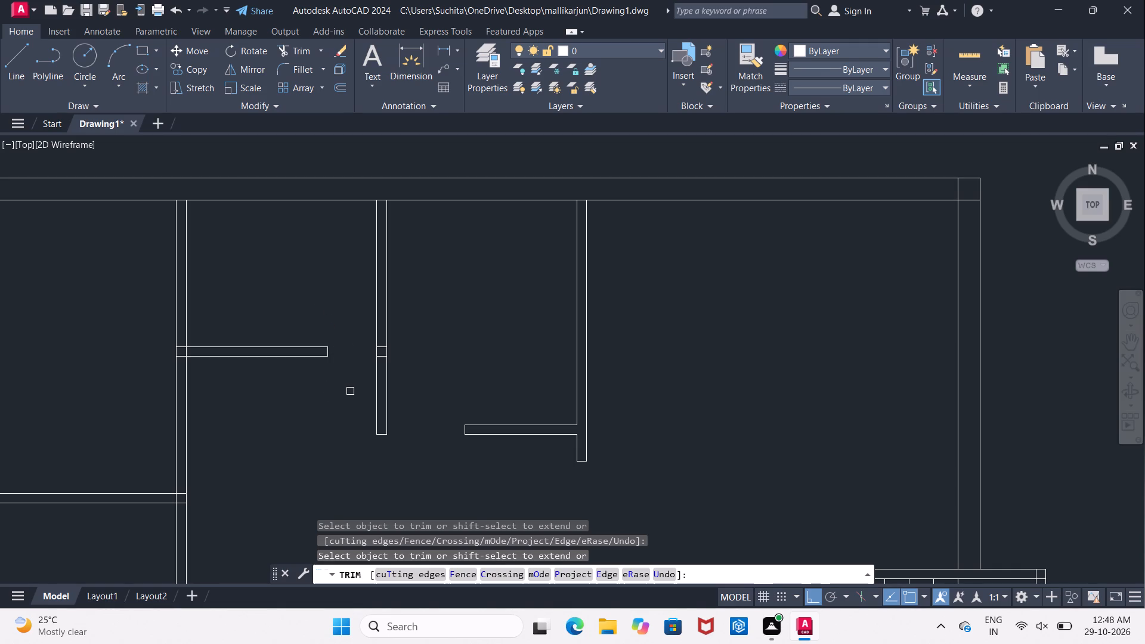
Trim the overlapping lines where the small room's bottom partition meets the vertical partition on its left, opening the junction.
middle_click_drag(724, 316, 845, 283)
scroll(299, 317, "up", 2)
left_click(305, 313)
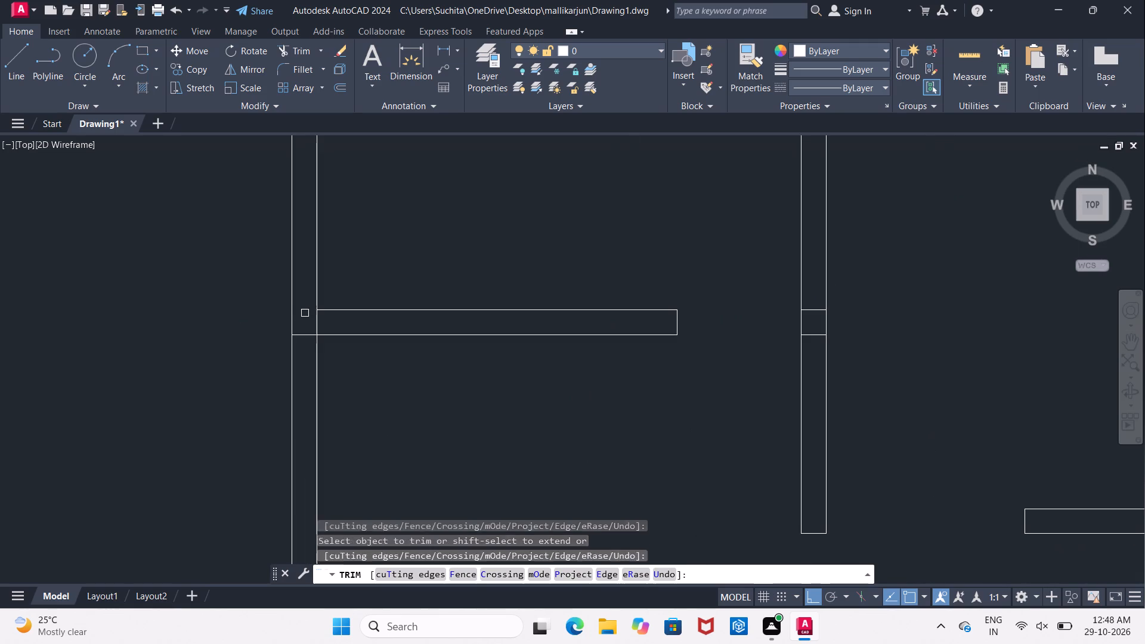
left_click(305, 336)
left_click(313, 325)
Offset the lower line of the partition dividing the two left rooms 4' upward to mark an opening in the adjoining vertical partition.
scroll(313, 325, "down", 2)
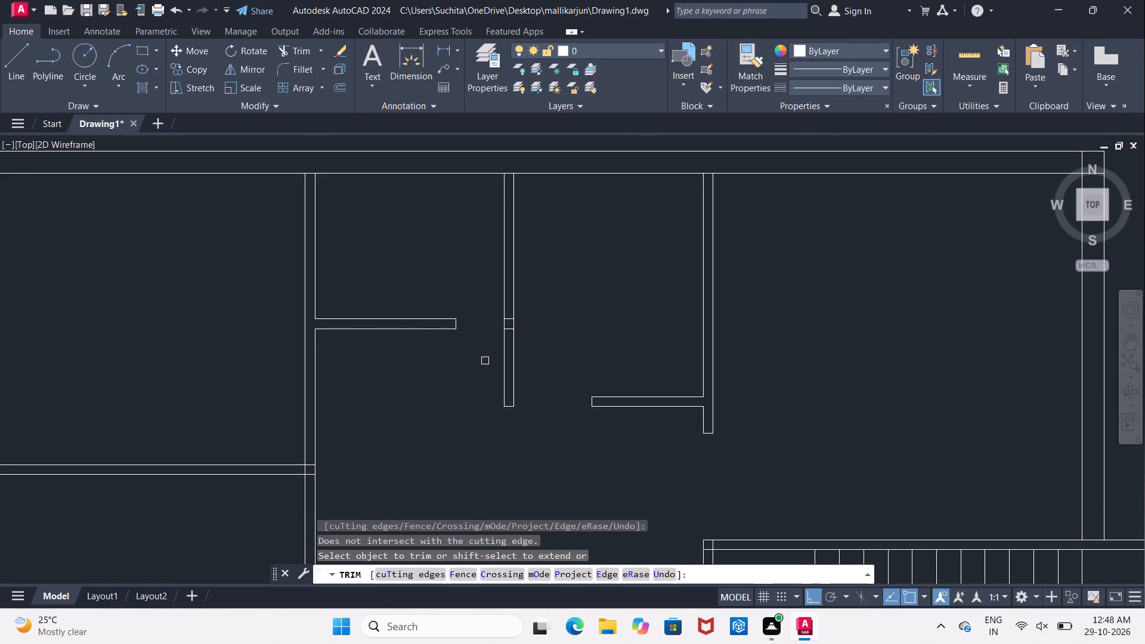
middle_click_drag(491, 354, 424, 352)
middle_click_drag(420, 352, 519, 337)
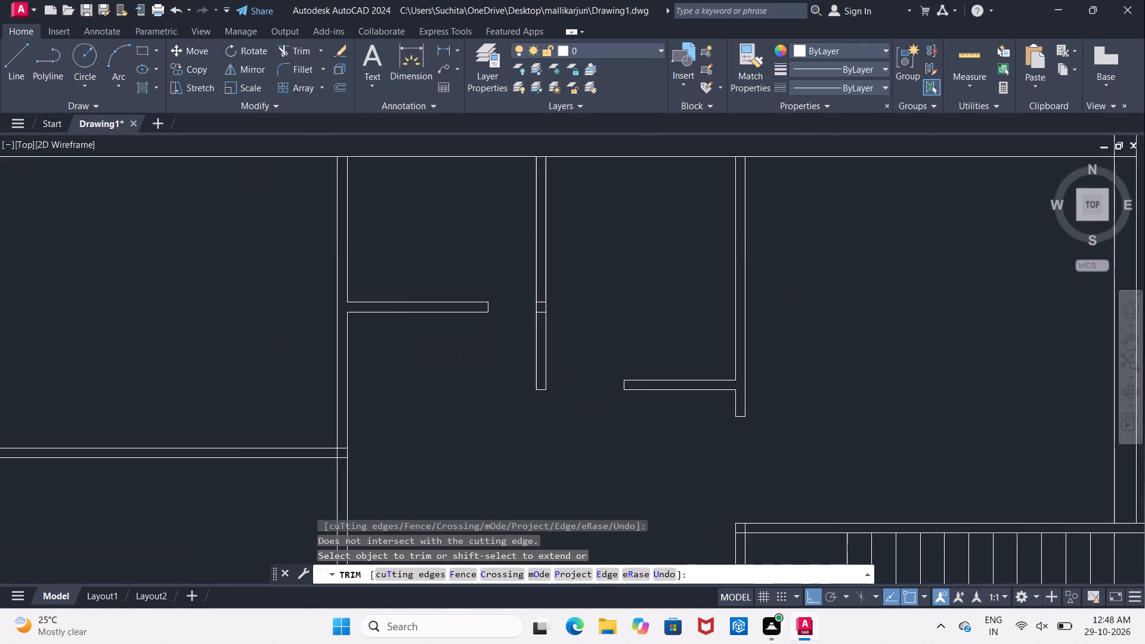
scroll(513, 336, "down", 2)
scroll(469, 359, "down", 1)
scroll(433, 396, "up", 1)
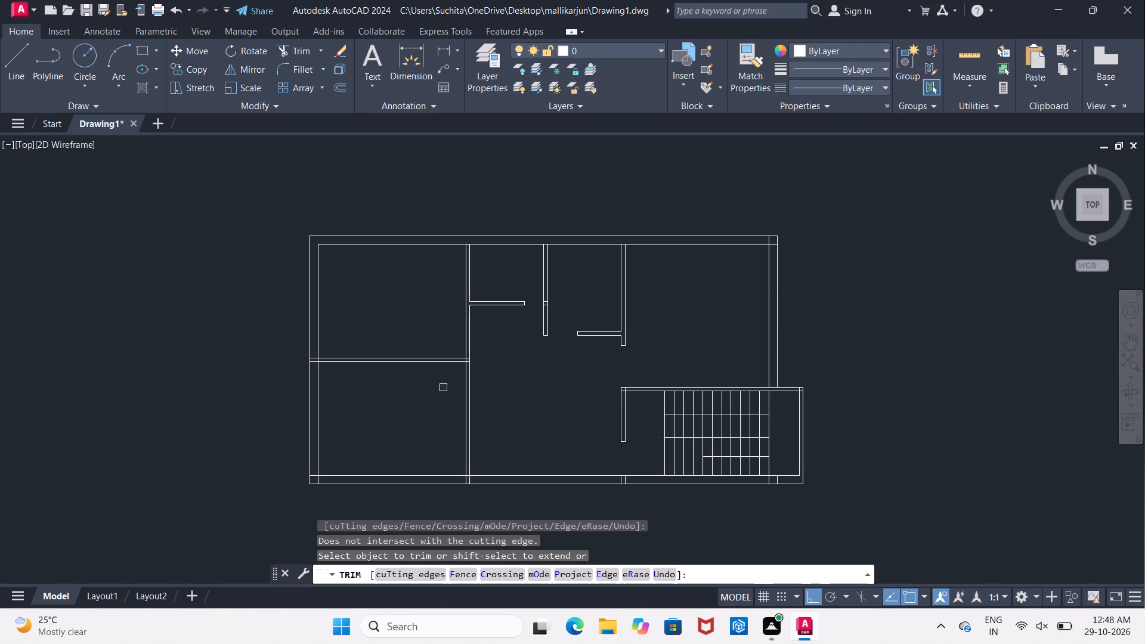
scroll(448, 384, "up", 3)
middle_click_drag(450, 373, 428, 403)
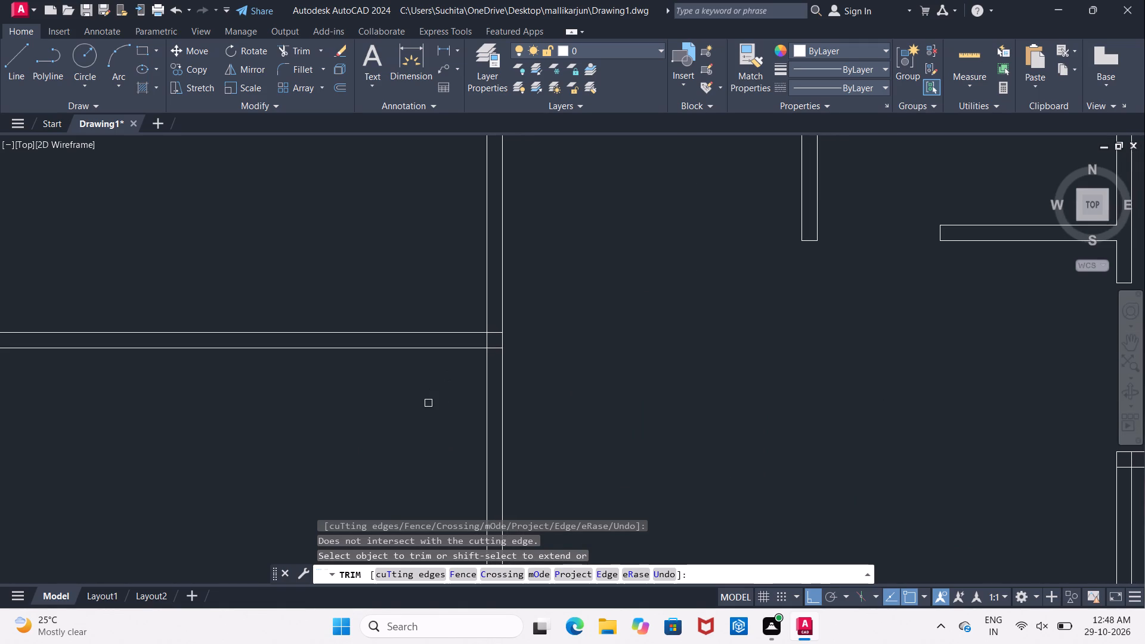
key("Escape")
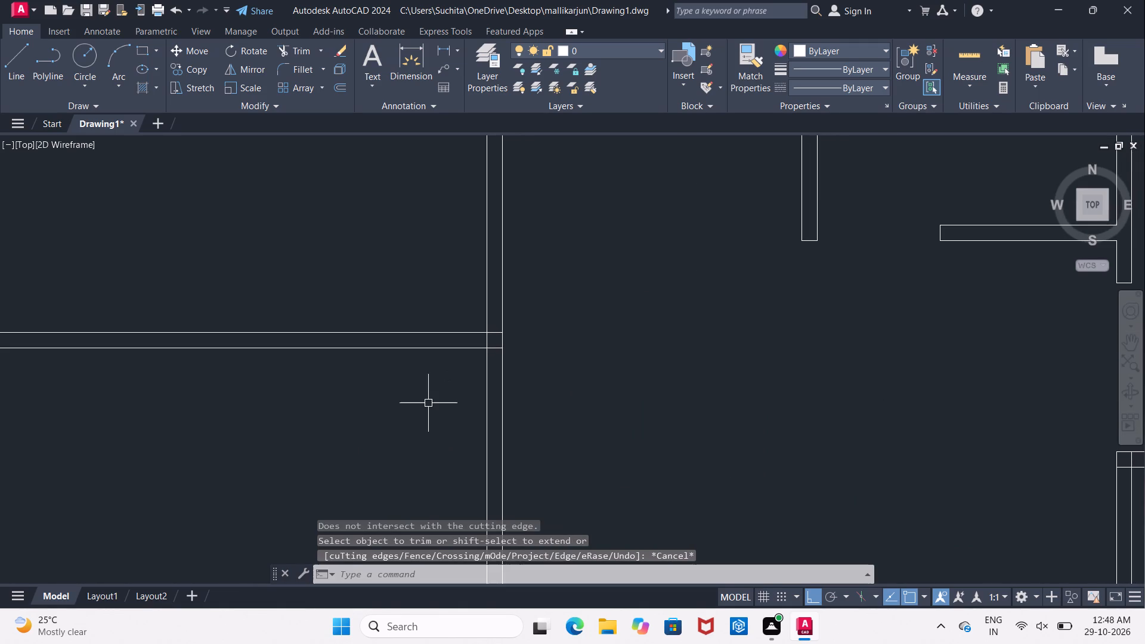
key("o")
key("Return")
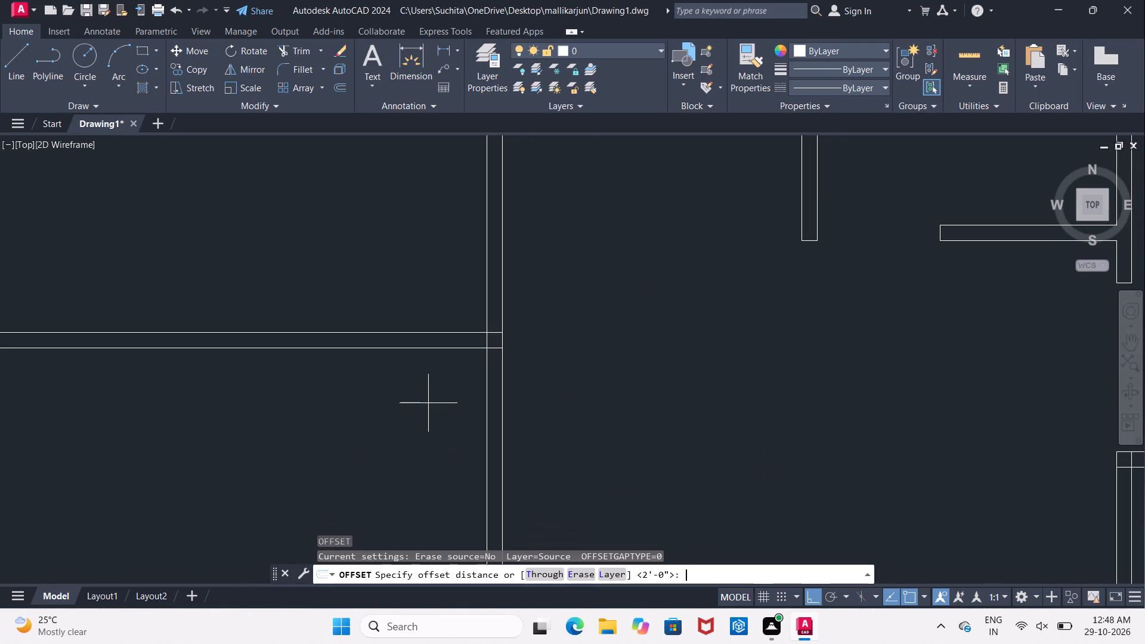
type("4'")
key("Return")
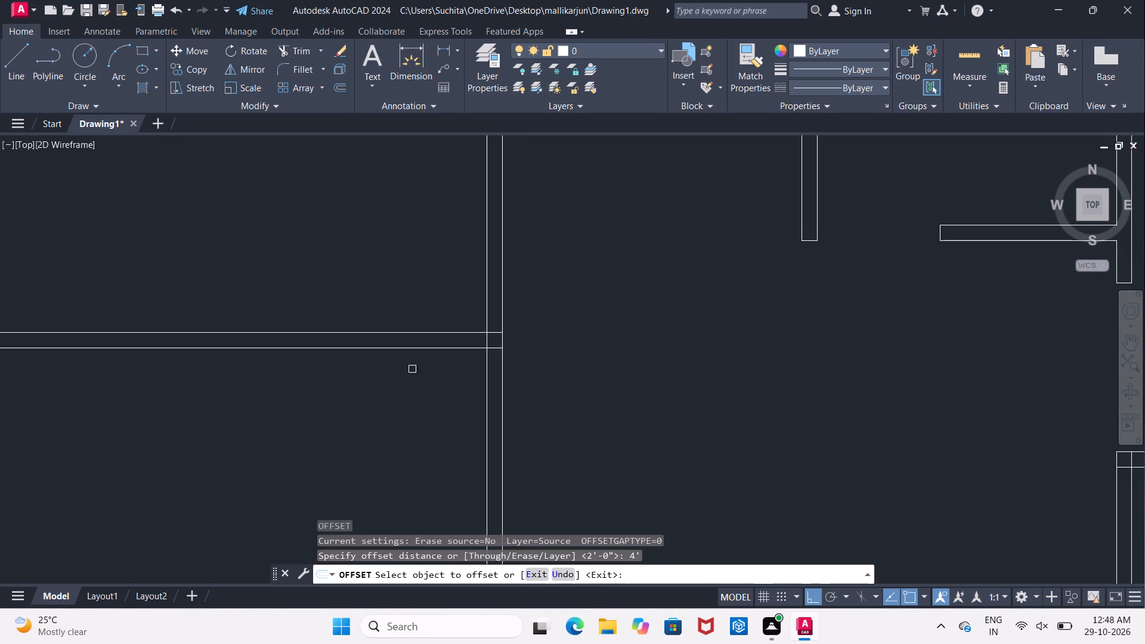
left_click(406, 348)
left_click(401, 267)
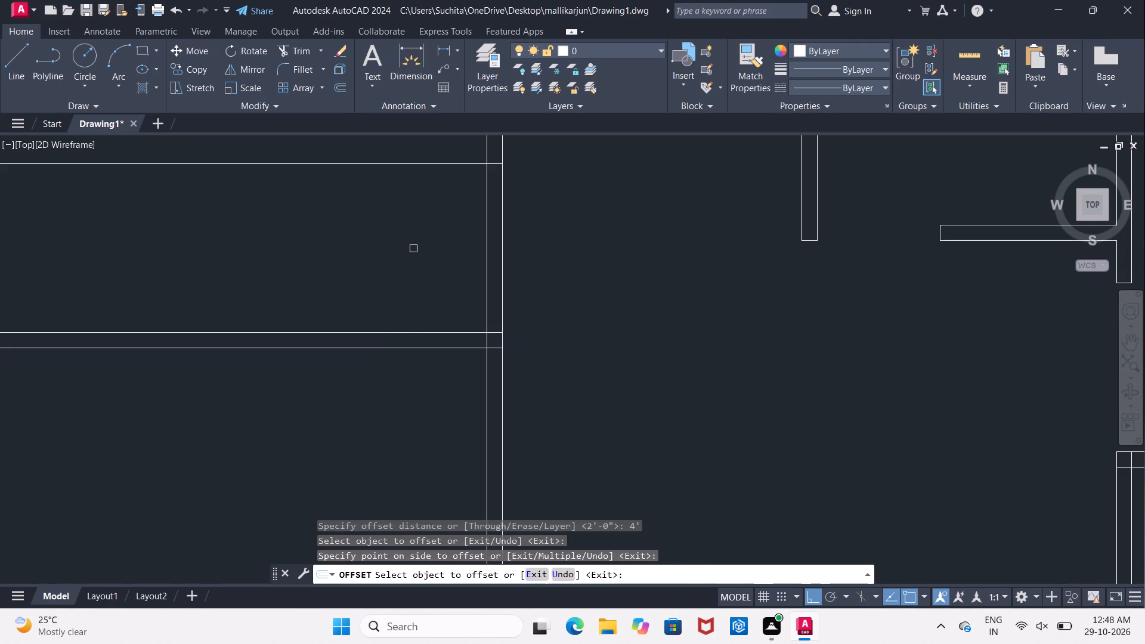
middle_click_drag(413, 250, 404, 302)
key("Escape")
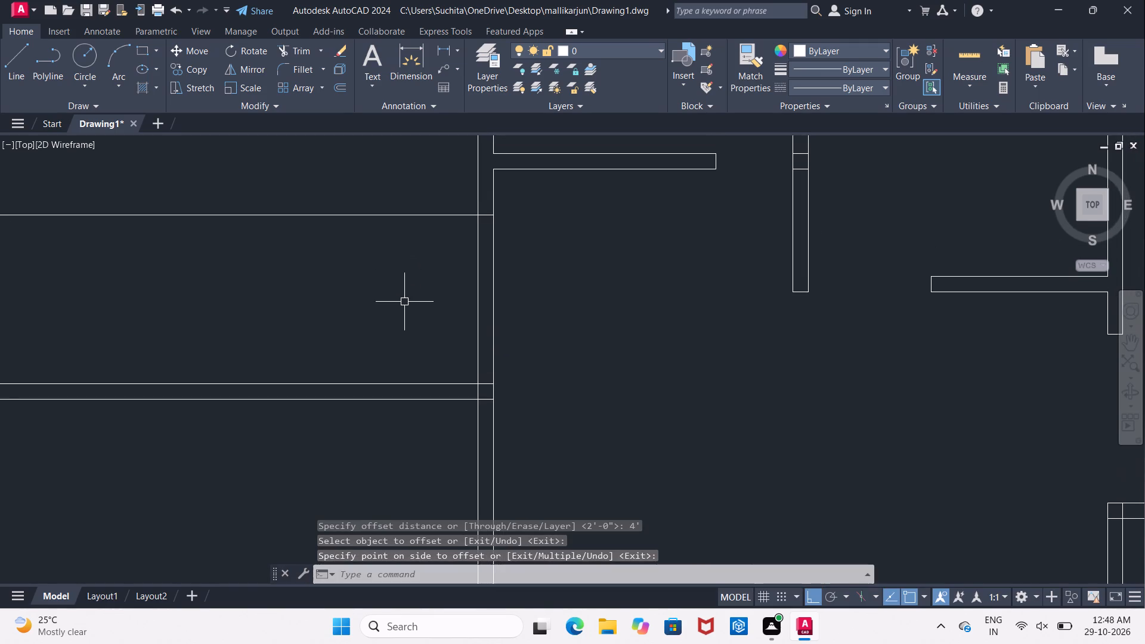
Cut the vertical partition open between the 4' offset line and the dividing partition, and trim the offset line inside the upper-left room.
type("TR")
key("space")
key("space")
left_click_drag(402, 302, 409, 302)
left_click(504, 301)
left_click_drag(432, 193, 432, 199)
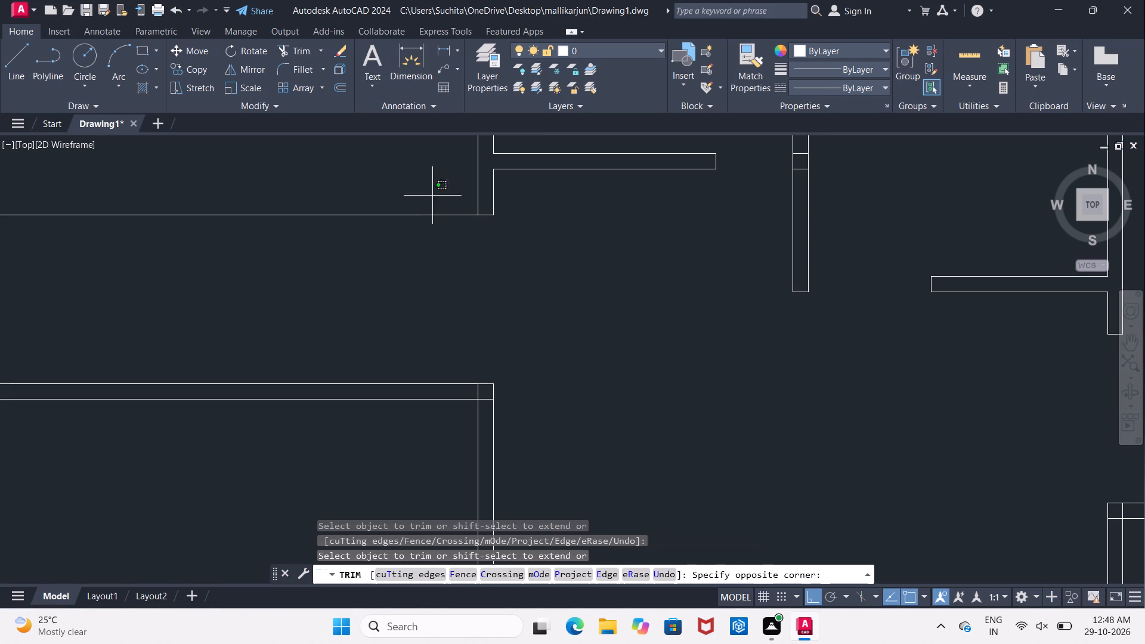
left_click_drag(432, 199, 435, 214)
left_click(442, 287)
Trim the dividing partition's line ends inside the left outer wall and the wall's inner line between them, cleaning up the junction.
scroll(442, 287, "down", 2)
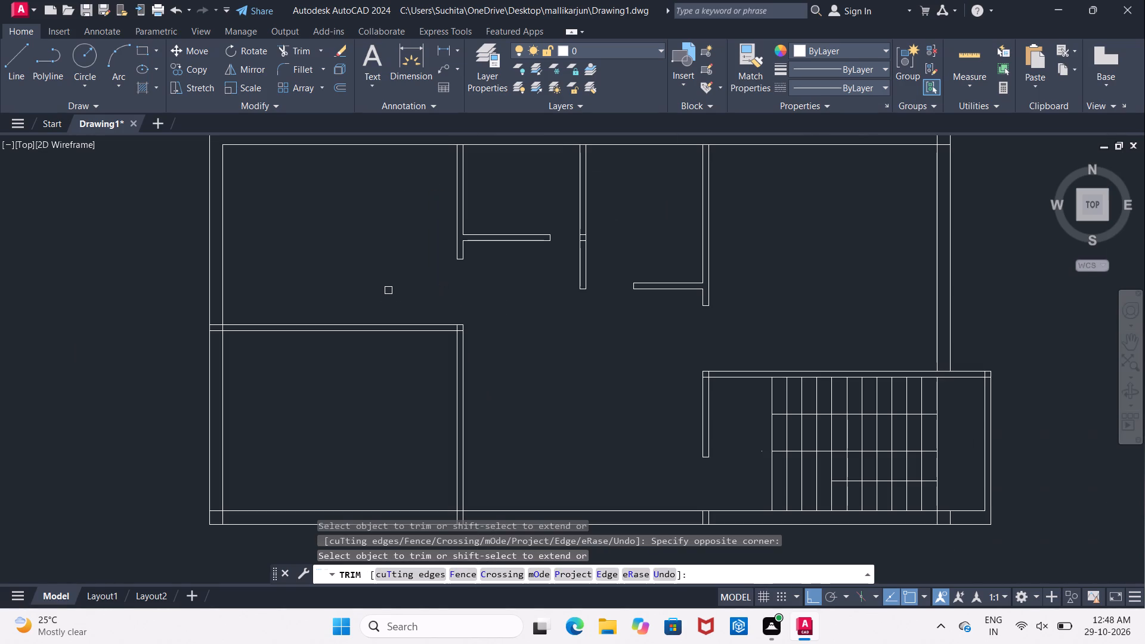
middle_click_drag(391, 287, 447, 265)
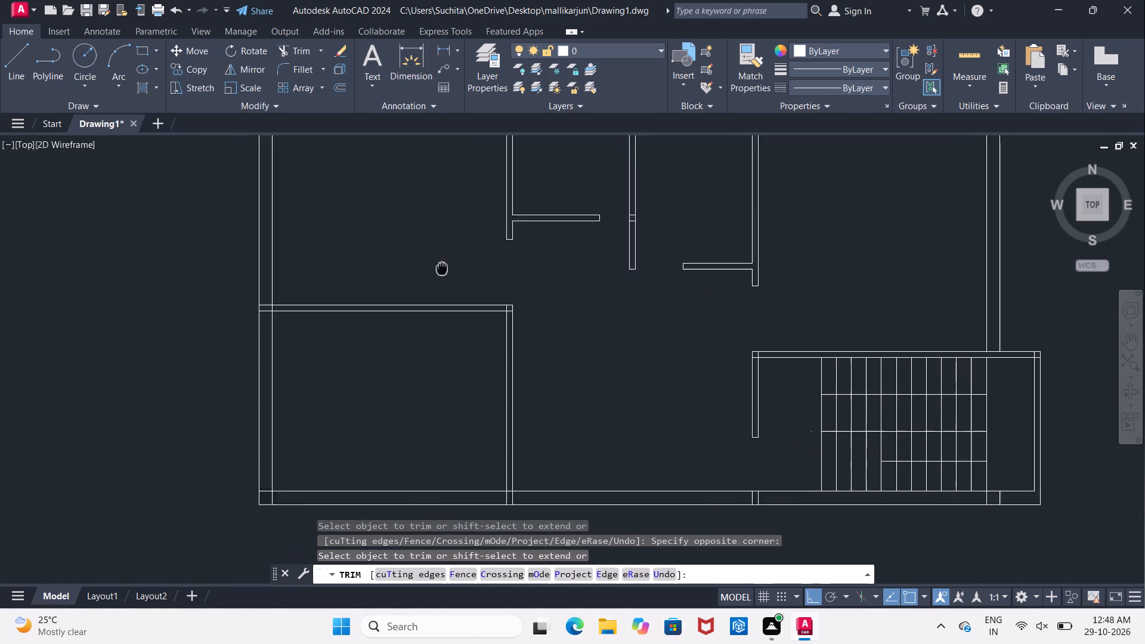
middle_click_drag(447, 265, 466, 255)
scroll(364, 285, "up", 1)
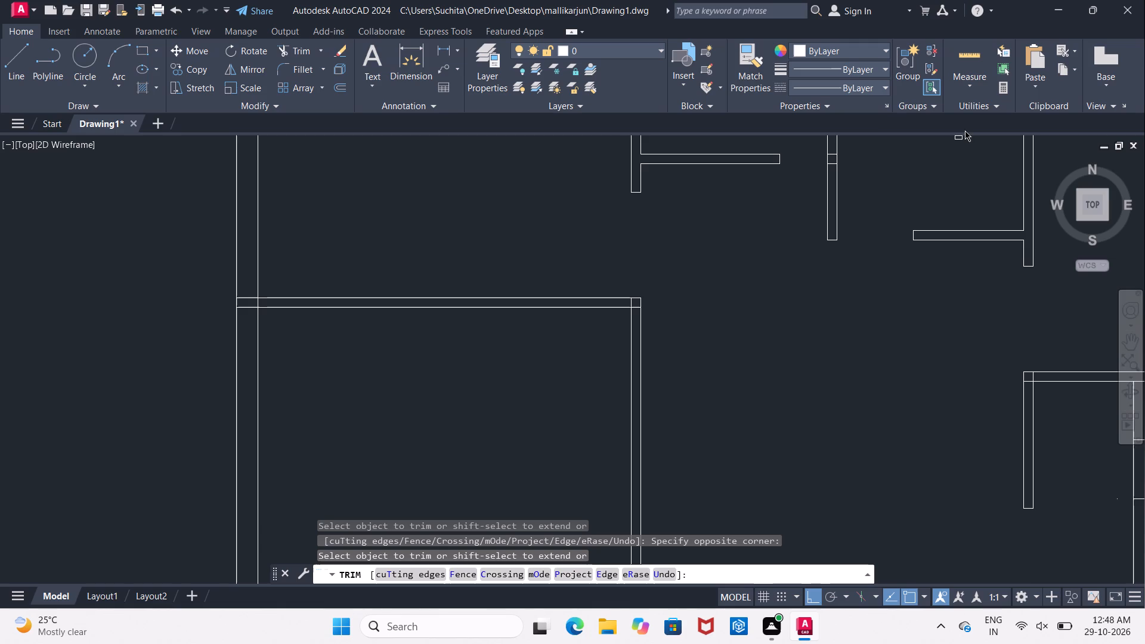
left_click(245, 297)
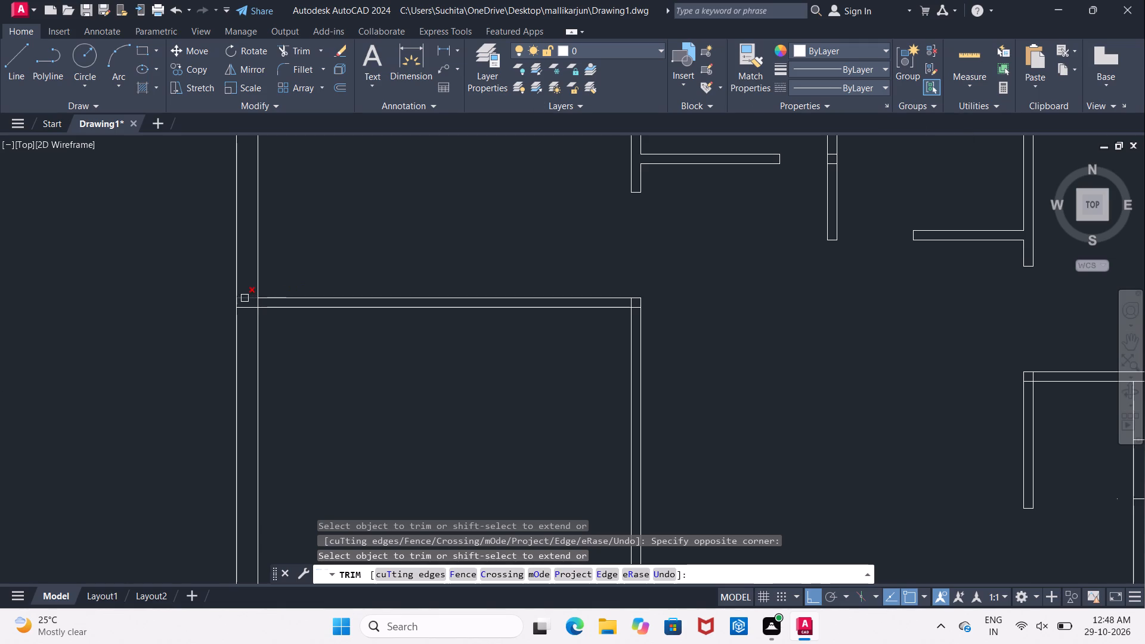
left_click(240, 310)
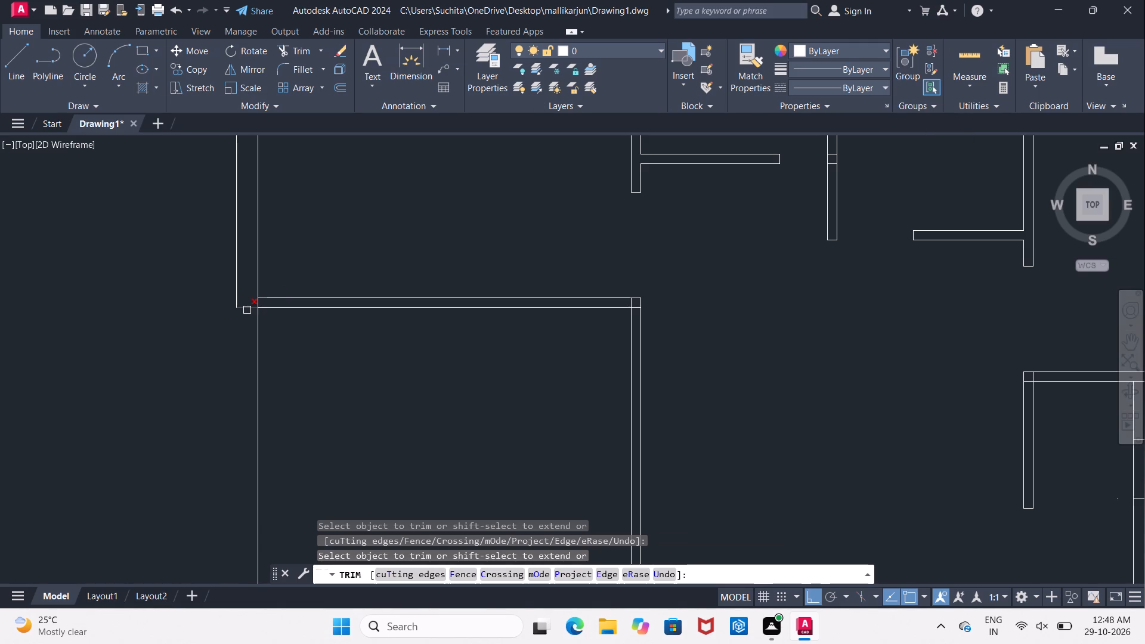
key("ctrl+z")
left_click(247, 310)
scroll(252, 308, "up", 3)
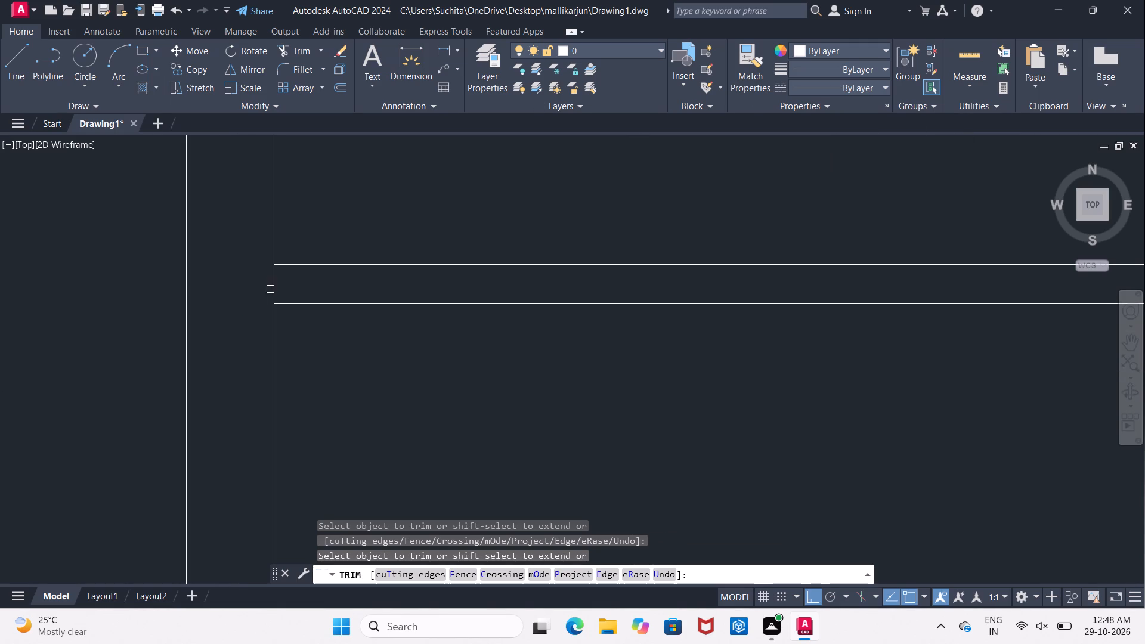
left_click(273, 289)
scroll(273, 289, "down", 3)
scroll(311, 373, "down", 2)
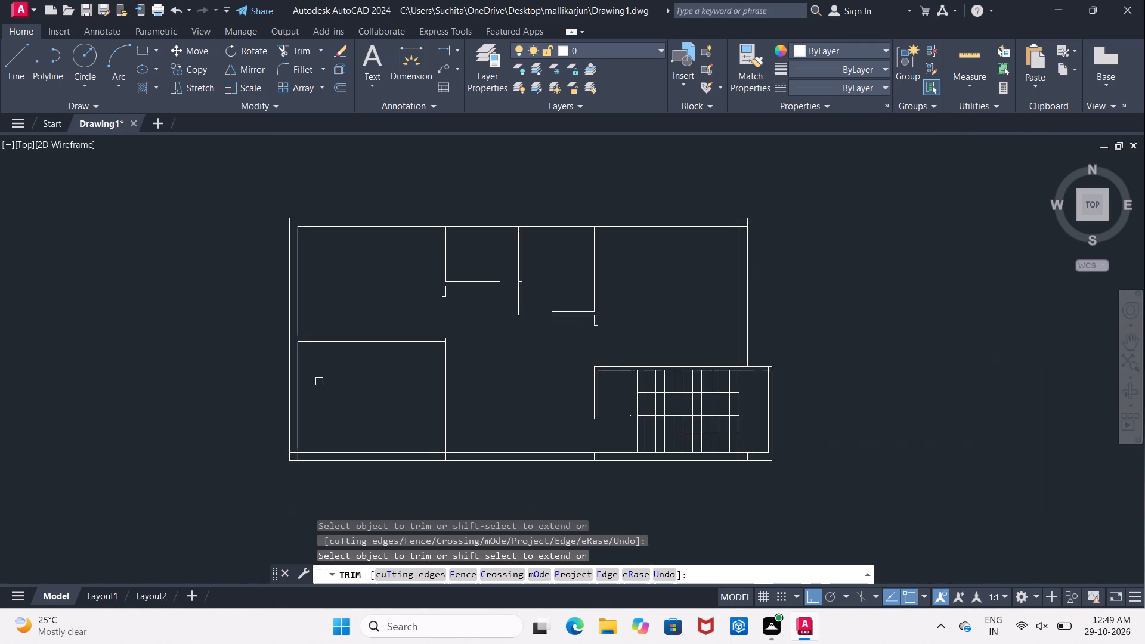
middle_click_drag(328, 401, 345, 333)
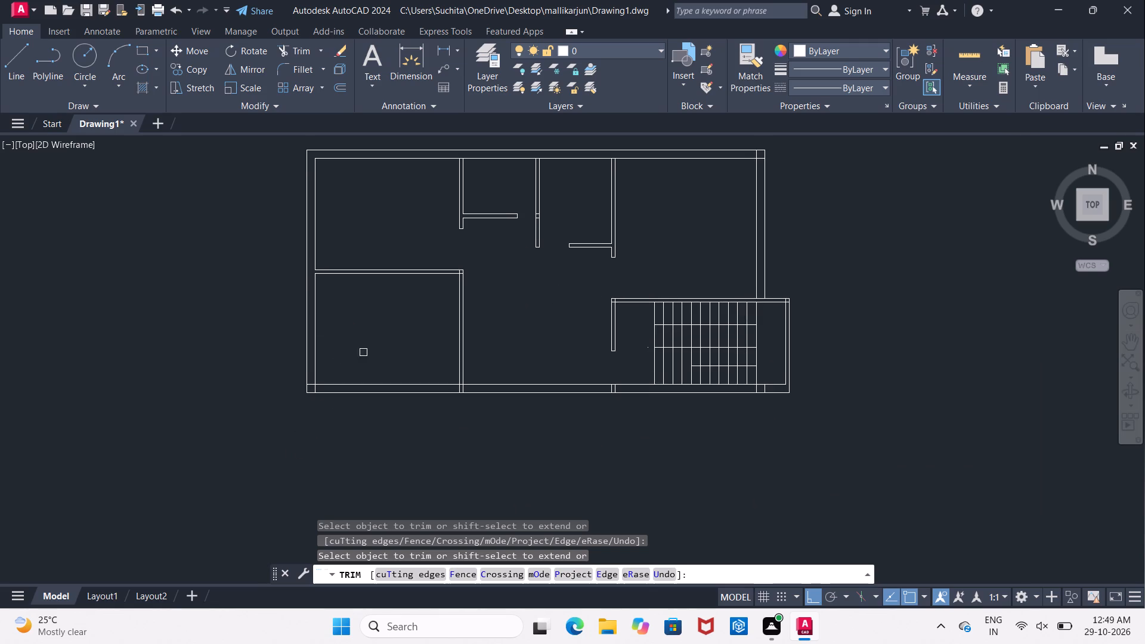
Offset the upper line of the partition dividing the two left rooms 4' downward to mark an opening below it.
scroll(485, 270, "up", 3)
scroll(462, 281, "down", 2)
middle_click_drag(462, 282, 423, 281)
key("Escape")
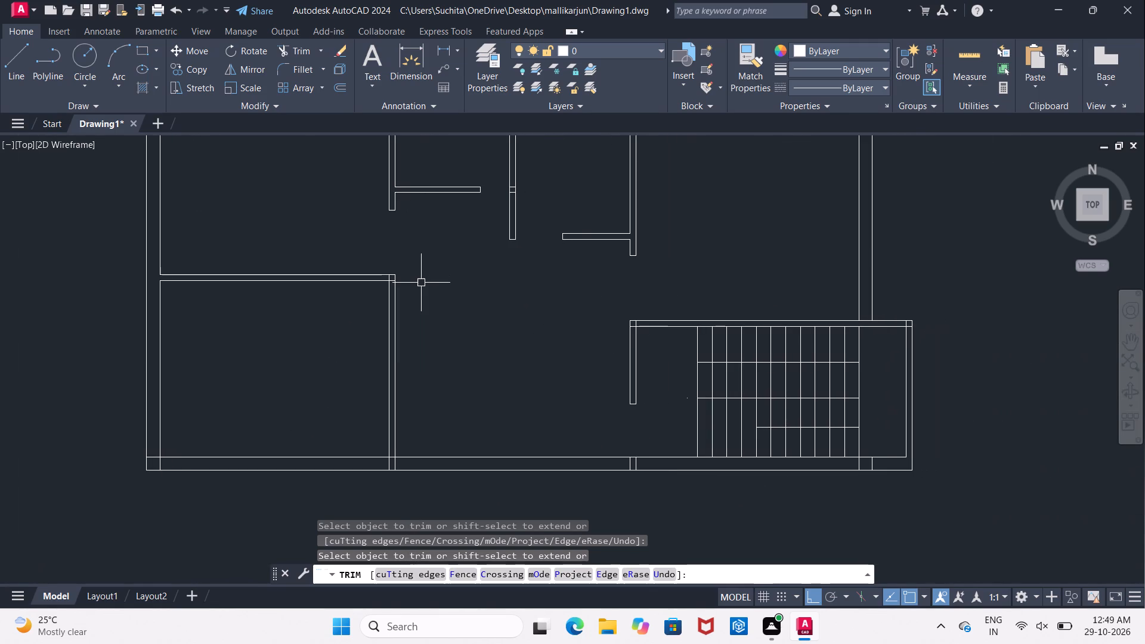
key("t")
key("Escape")
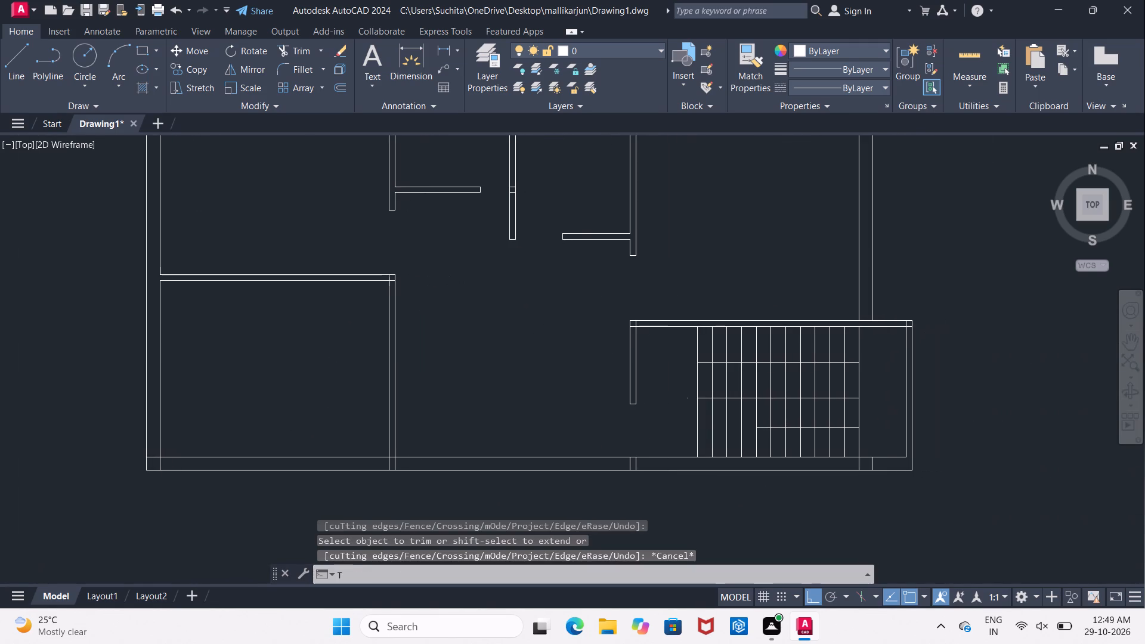
key("o")
key("Return")
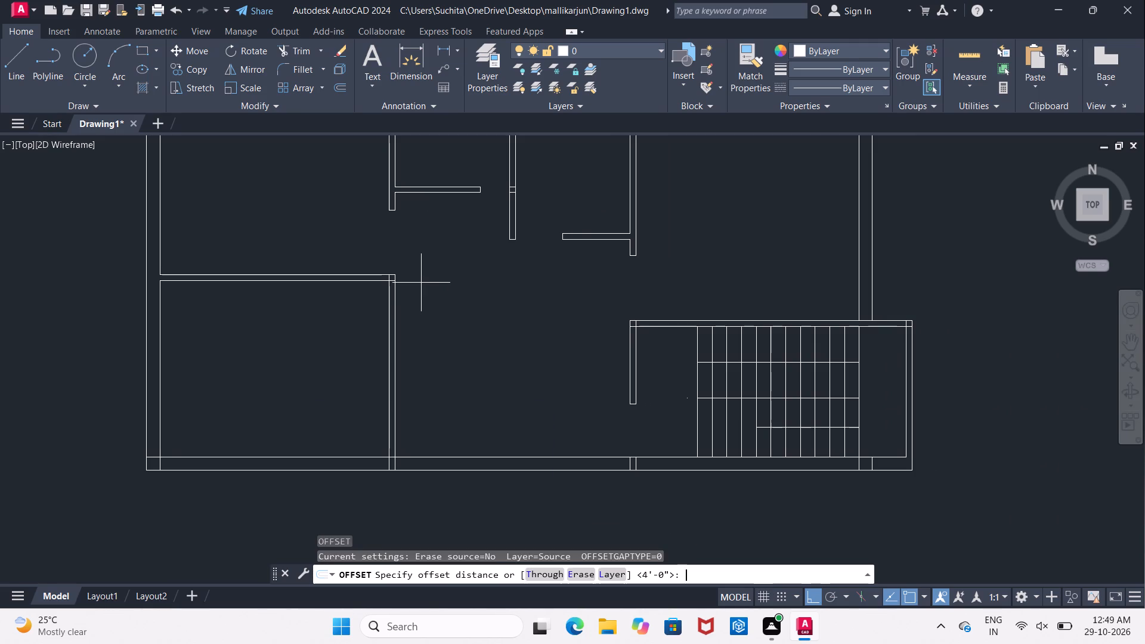
key("4")
key("apostrophe")
key("Return")
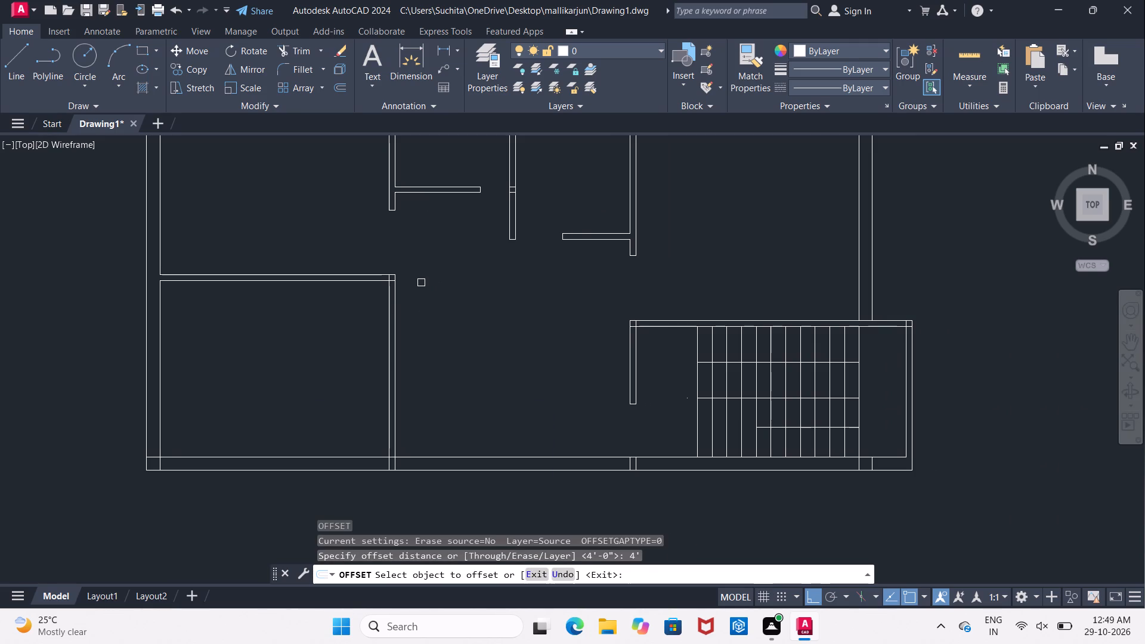
scroll(355, 282, "up", 1)
left_click(353, 272)
left_click(341, 336)
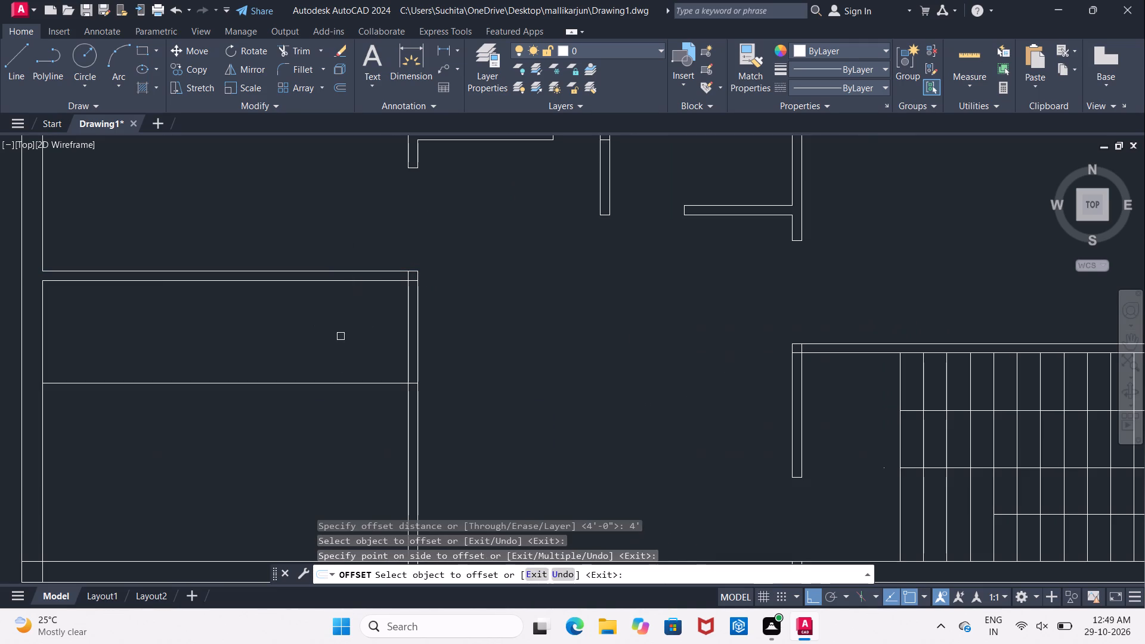
scroll(359, 345, "down", 2)
middle_click_drag(359, 345, 355, 357)
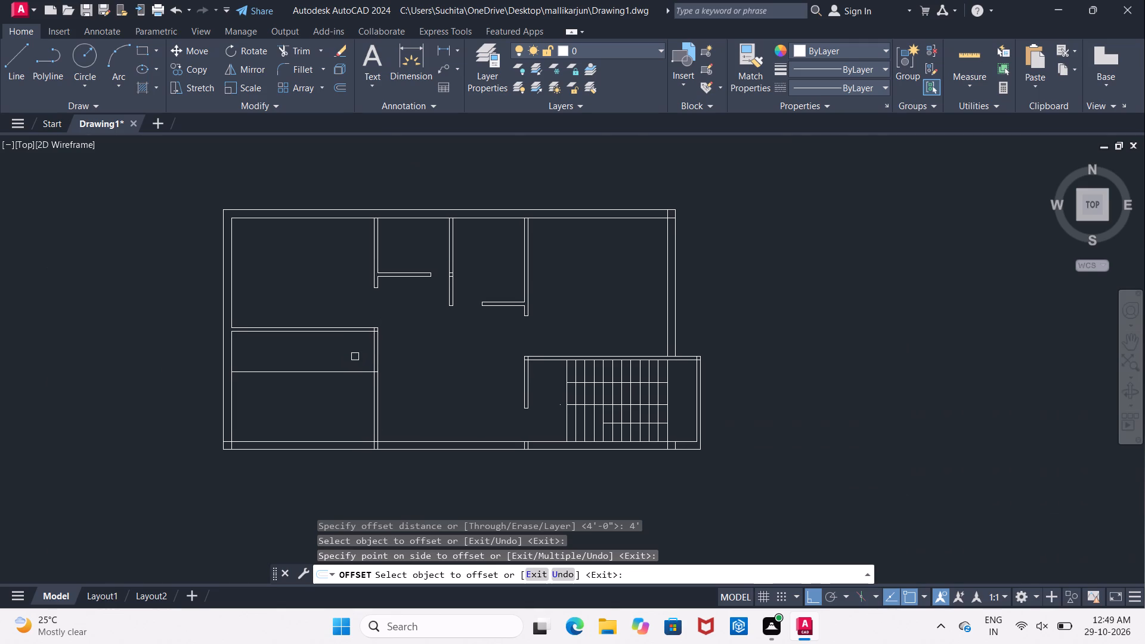
Cut the lower-left room's vertical partition open between the dividing partition and the 4' offset line, and trim away the offset line inside the room.
scroll(351, 363, "up", 1)
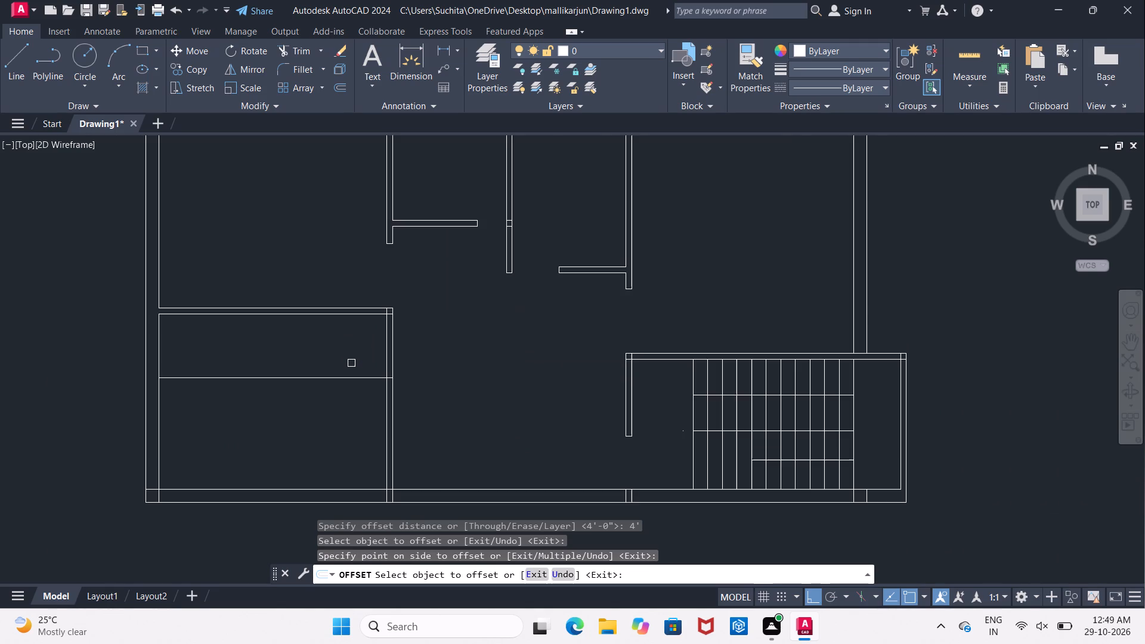
scroll(351, 363, "up", 1)
key("Escape")
type("TR")
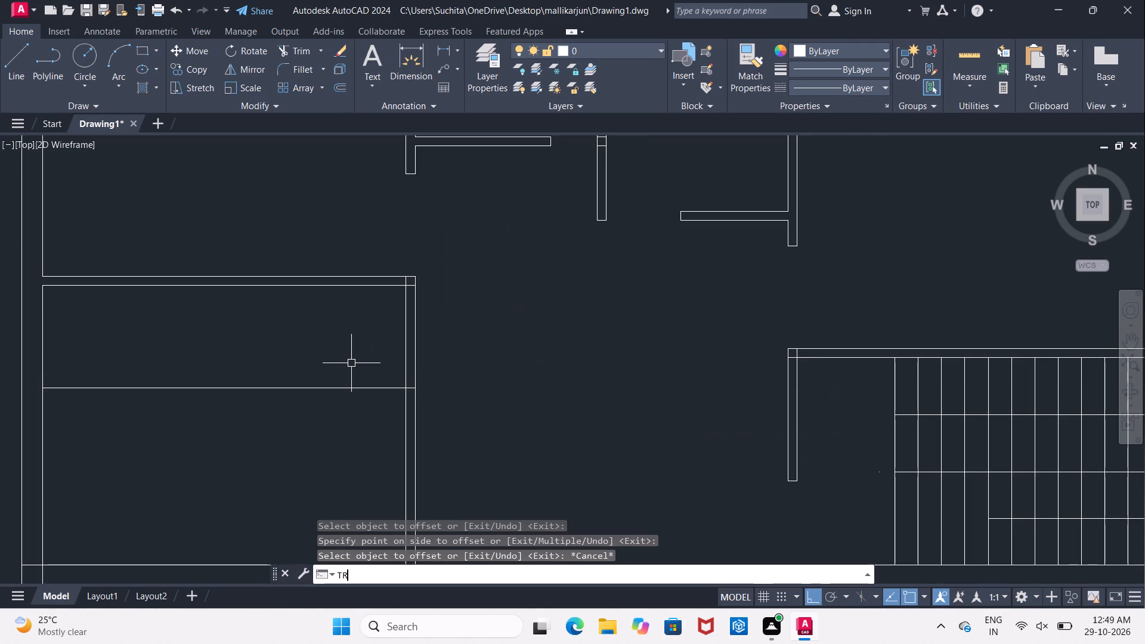
key("space")
key("space")
left_click(345, 358)
left_click(461, 349)
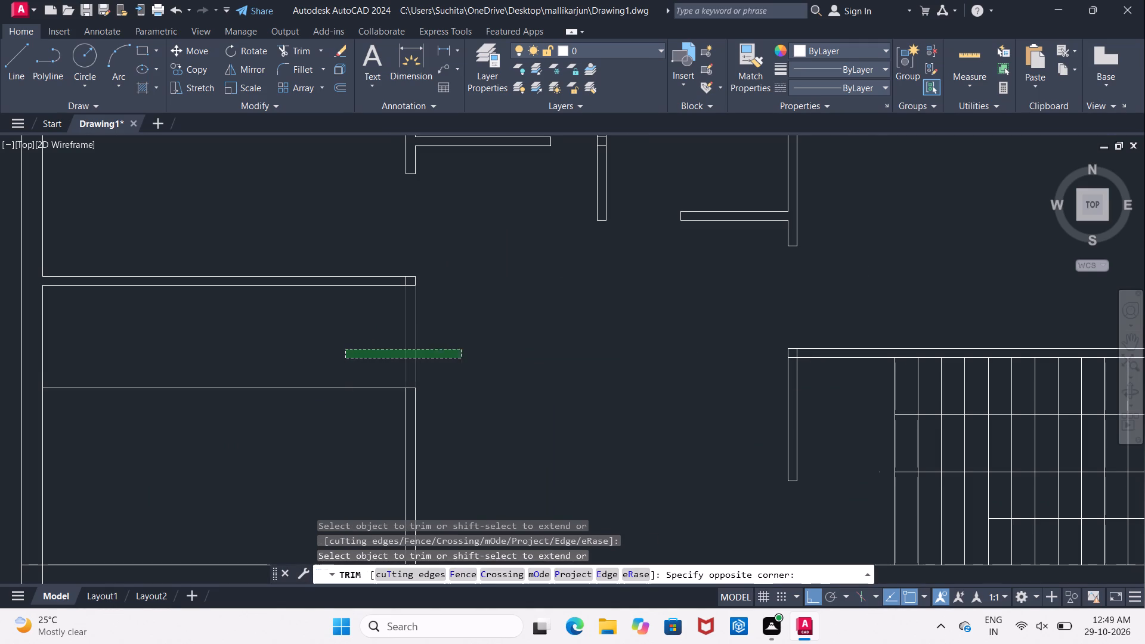
left_click(383, 349)
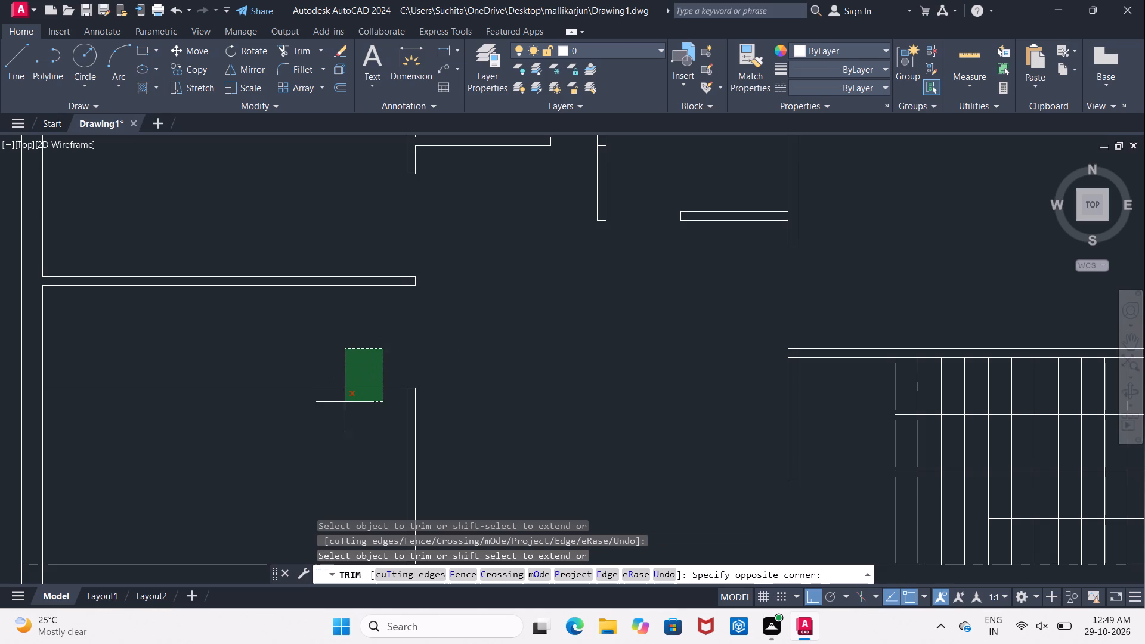
left_click(340, 435)
middle_click_drag(346, 391, 342, 431)
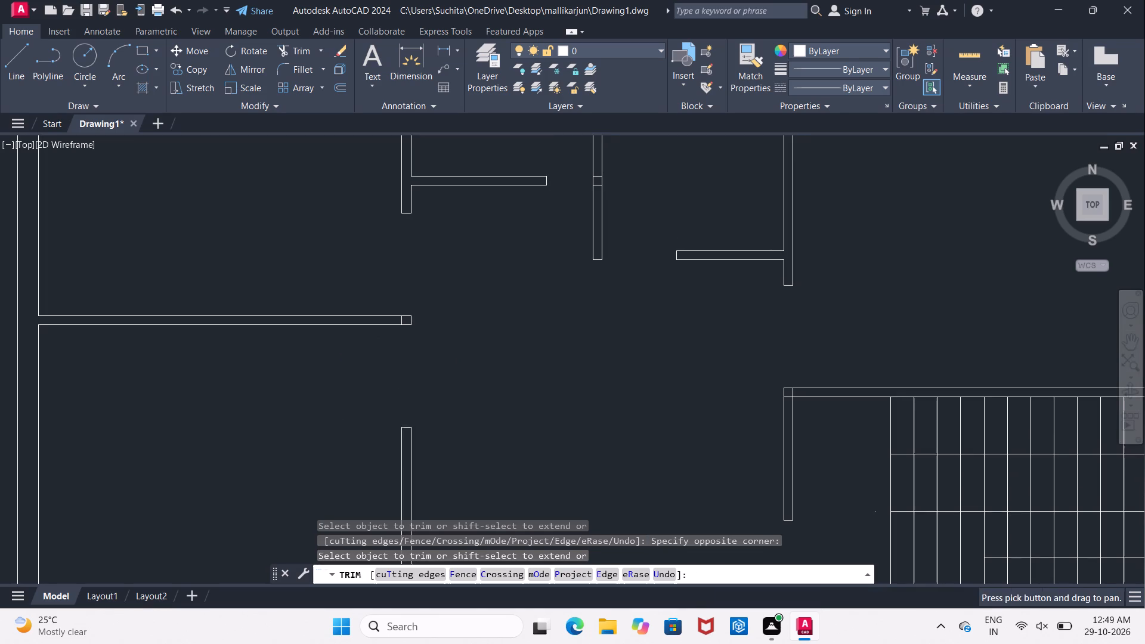
key("Escape")
Offset the top line of the staircase room's upper wall 4' upward, across the right outer wall.
scroll(413, 287, "down", 2)
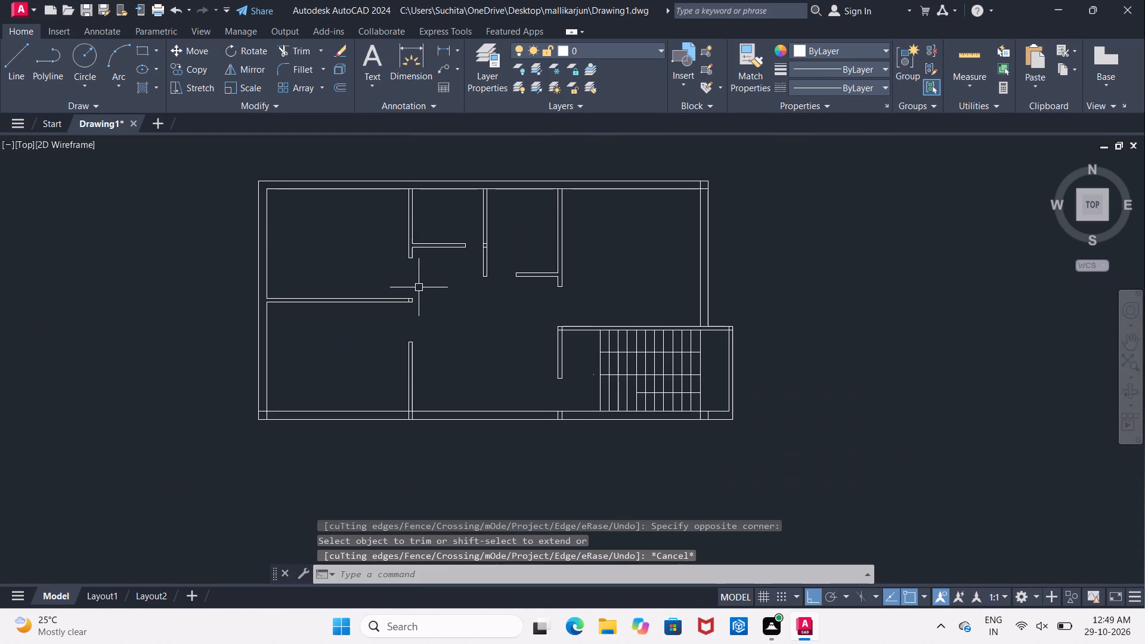
middle_click_drag(426, 288, 395, 289)
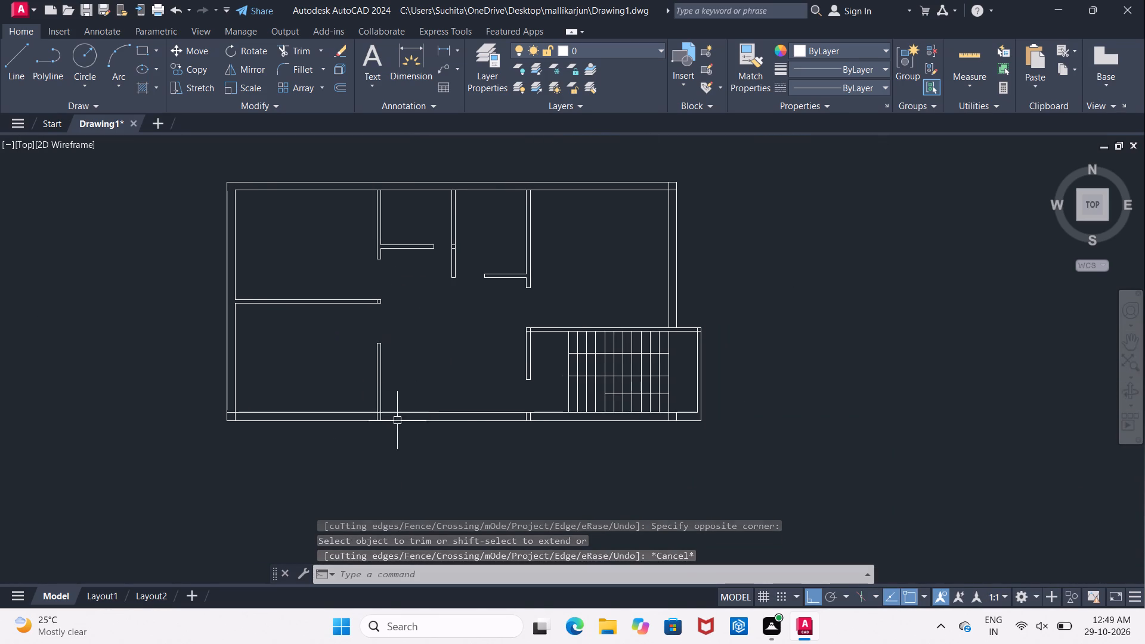
middle_click_drag(360, 435, 365, 439)
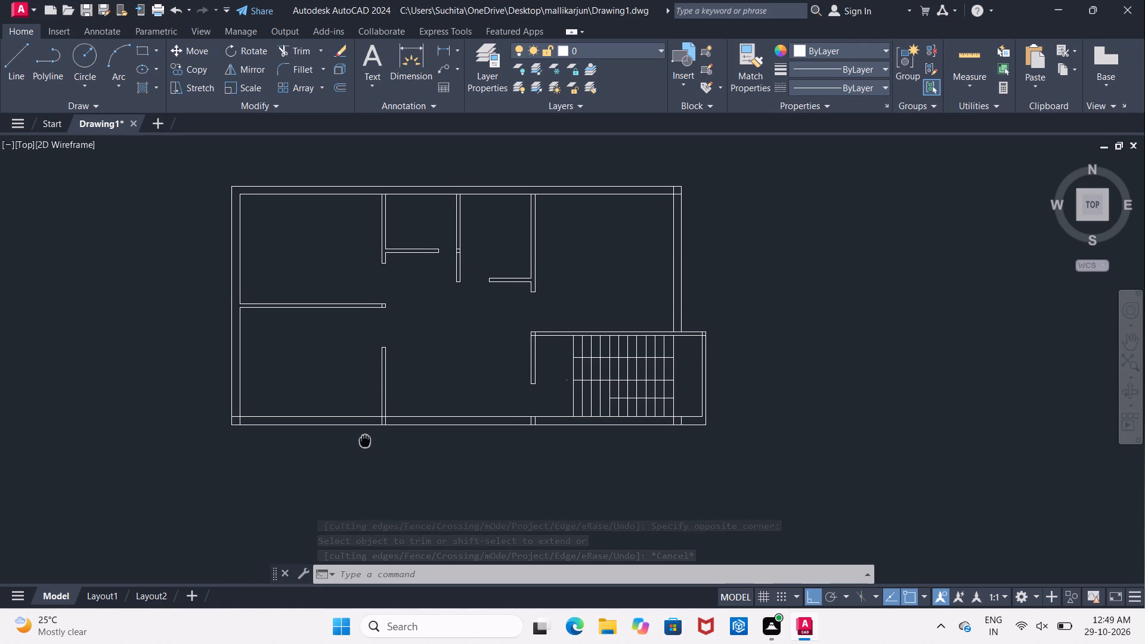
middle_click_drag(365, 439, 366, 440)
middle_click_drag(494, 378, 446, 402)
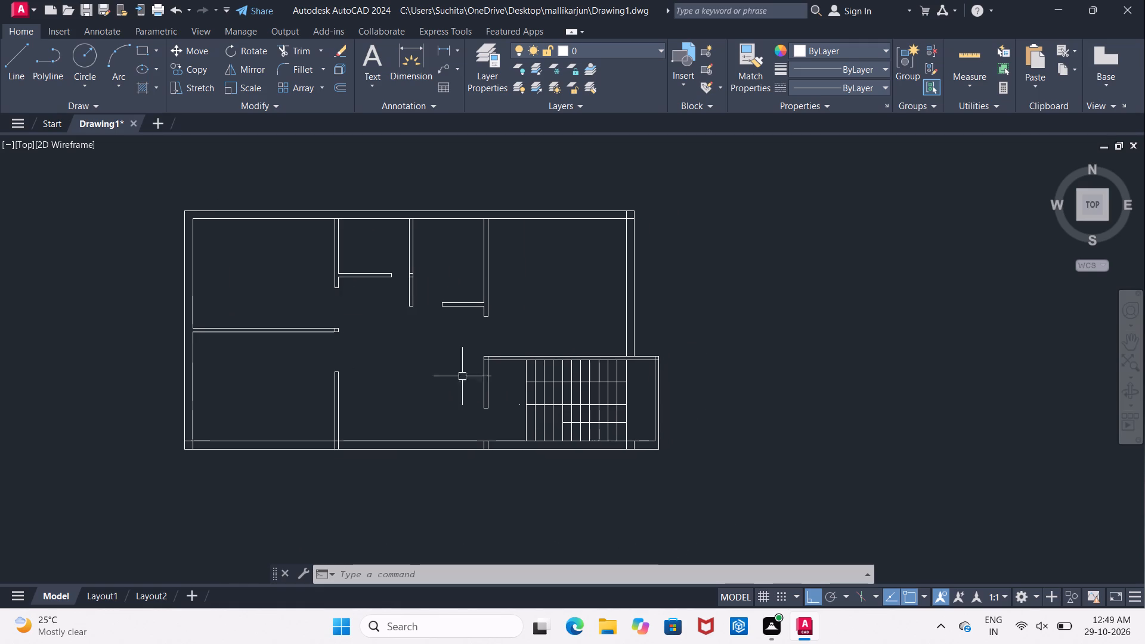
scroll(645, 345, "up", 2)
middle_click_drag(646, 347, 506, 353)
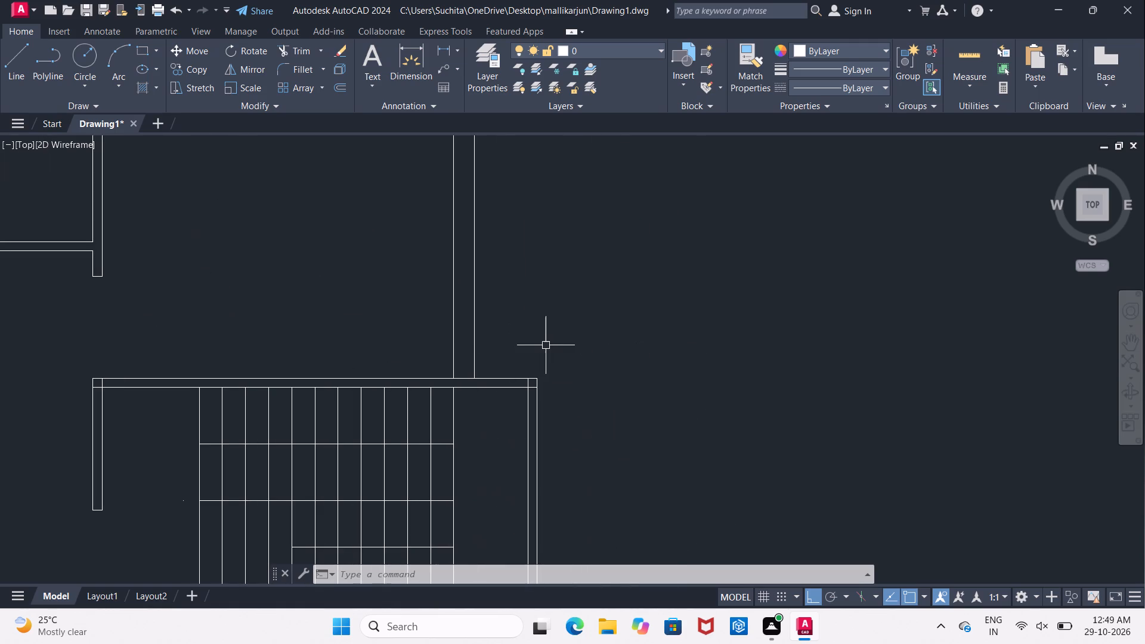
key("Escape")
key("o")
key("Return")
type("4'")
key("Return")
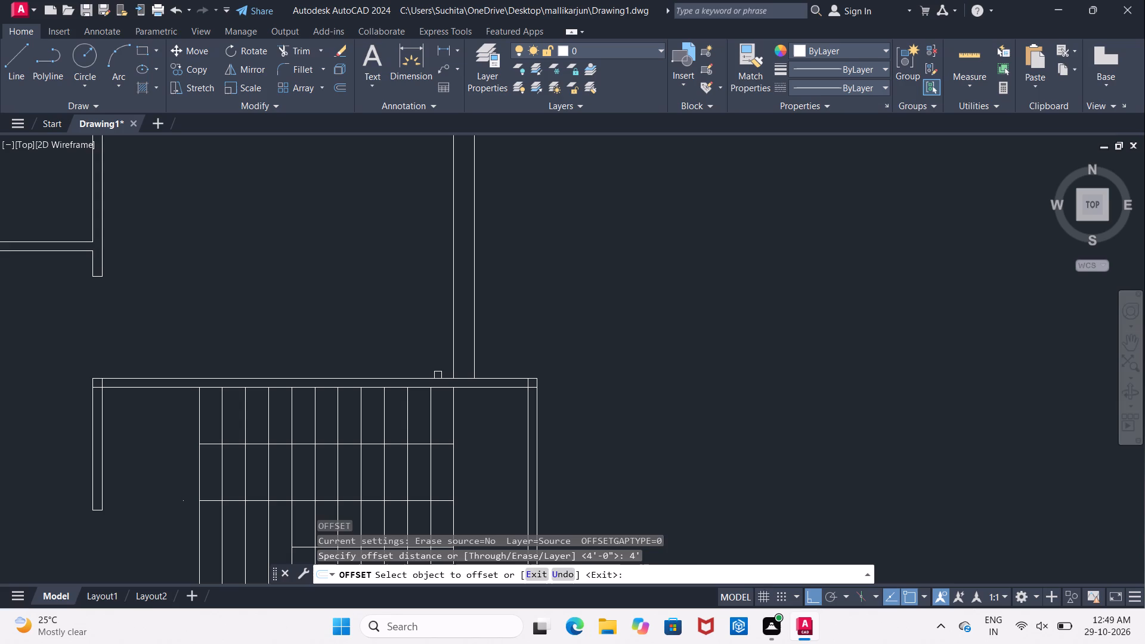
left_click(434, 378)
left_click(411, 327)
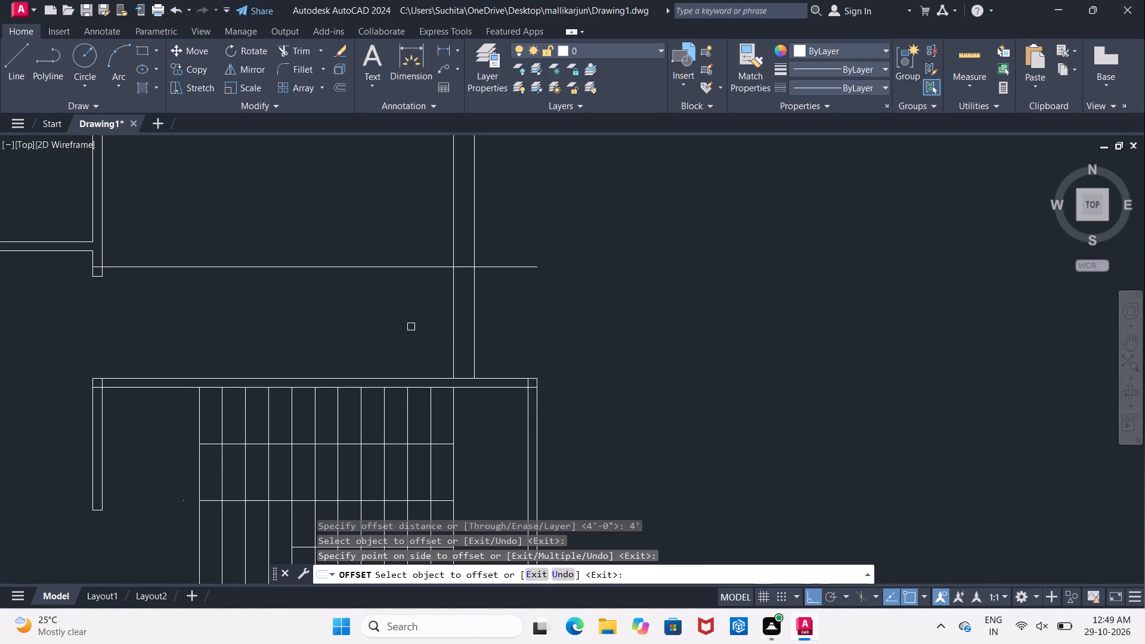
Trim the vertical partition's lower end back to the 4' offset line and remove the offset line across the upper-right room.
key("Escape")
type("TR")
key("space")
key("space")
scroll(78, 294, "up", 2)
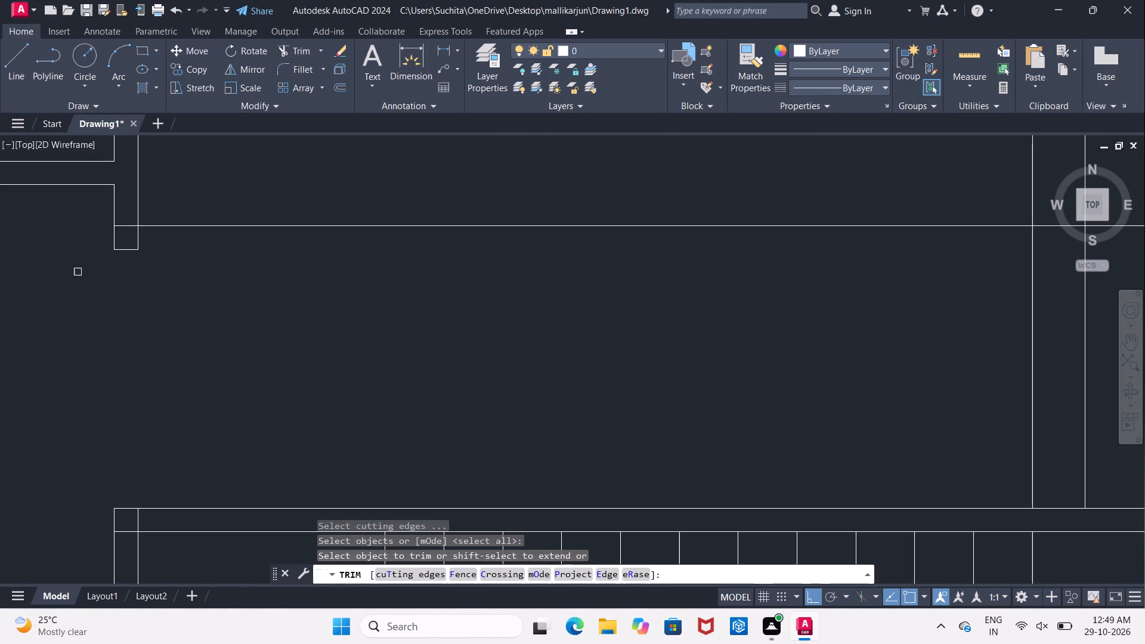
left_click(85, 245)
left_click(154, 258)
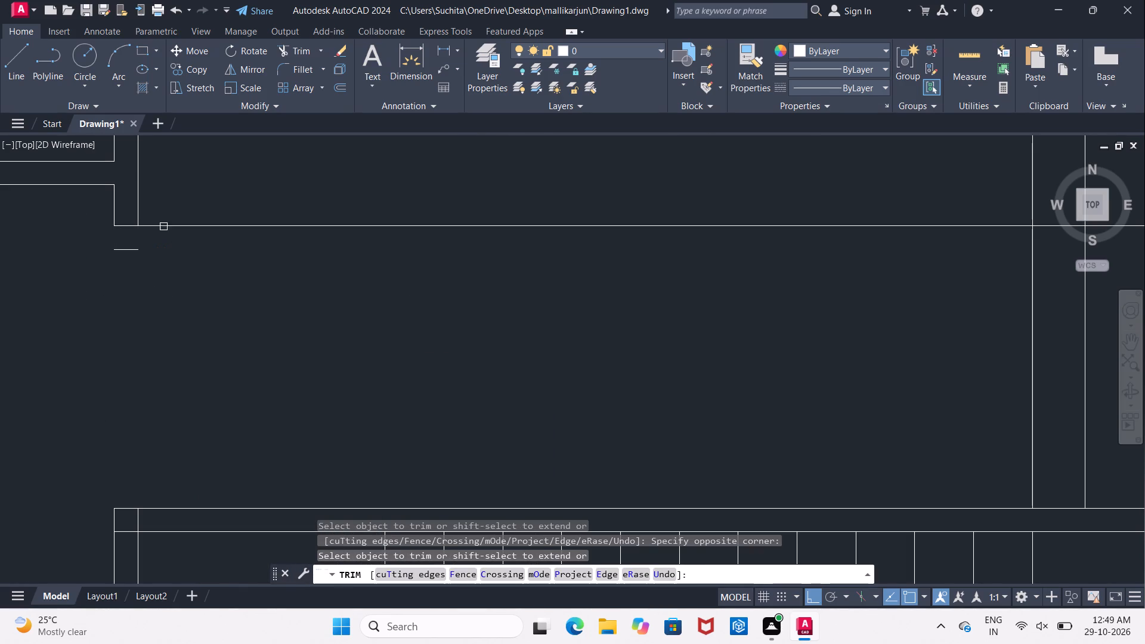
left_click(163, 227)
Trim the offset line outside the right outer wall and cut the wall open between that line and the staircase wall.
scroll(169, 231, "down", 2)
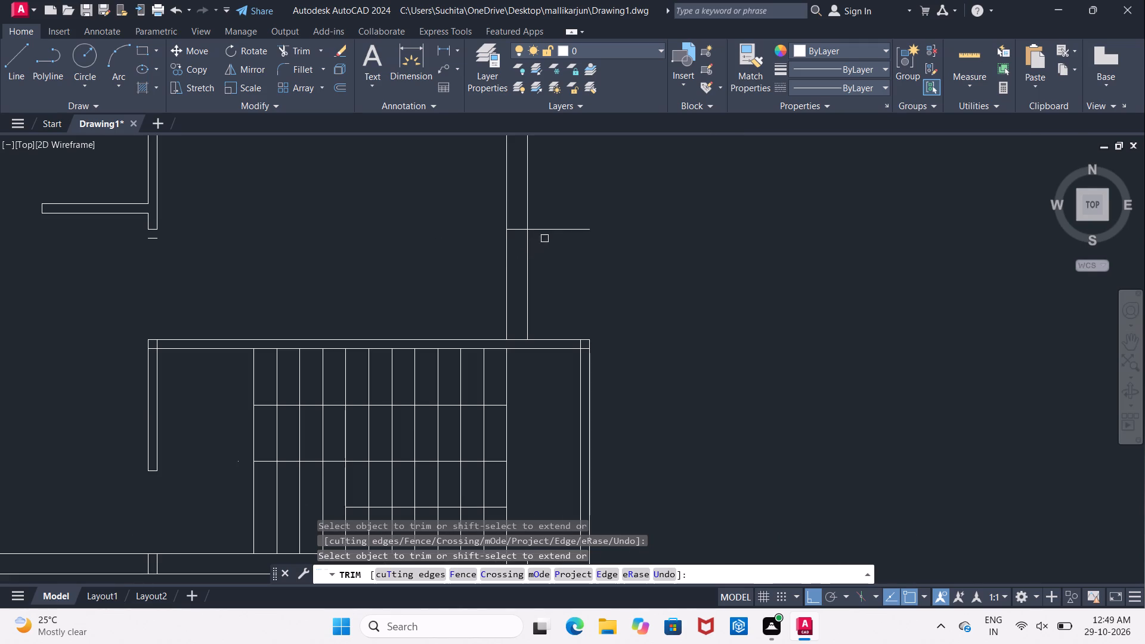
left_click(547, 233)
left_click_drag(440, 295, 456, 295)
left_click(586, 301)
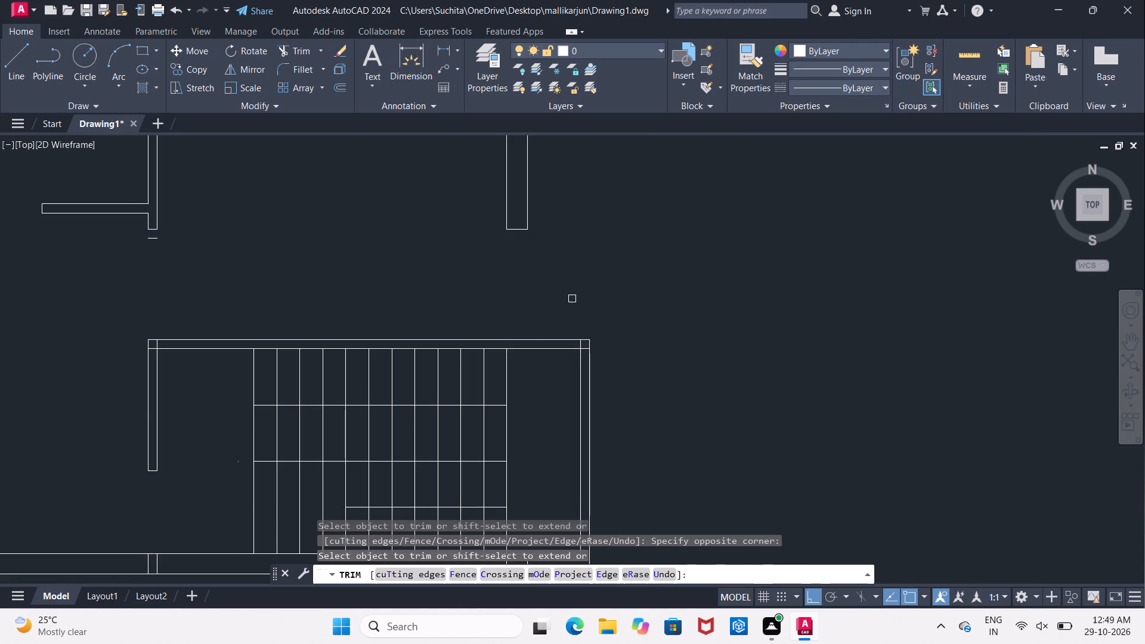
middle_click_drag(572, 299, 534, 366)
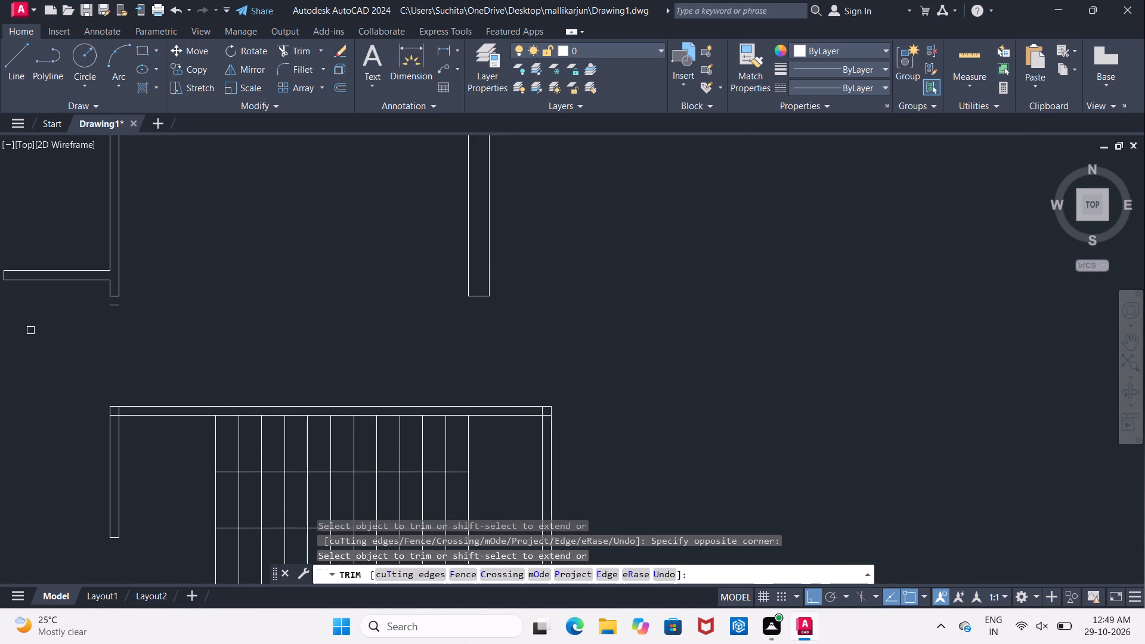
Delete the leftover short end line below the shortened vertical partition.
key("Escape")
left_click(110, 307)
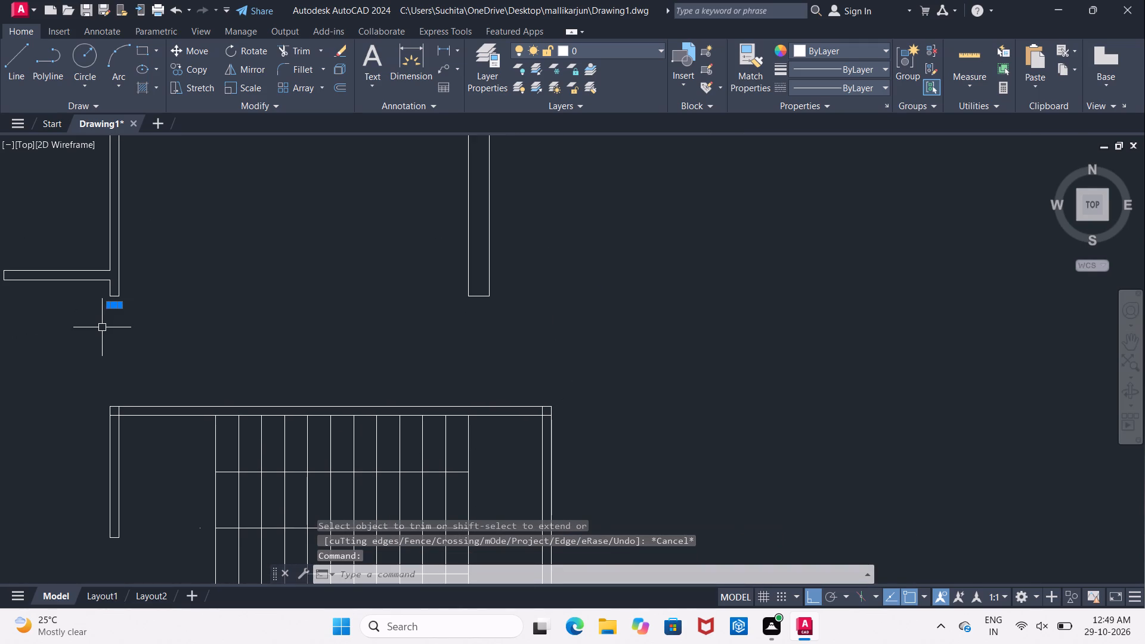
key("Delete")
Trim the overlapping wall lines at the staircase room's upper-left corner to open the junction.
middle_click_drag(126, 369, 240, 320)
key("Escape")
type("RTR")
key("Escape")
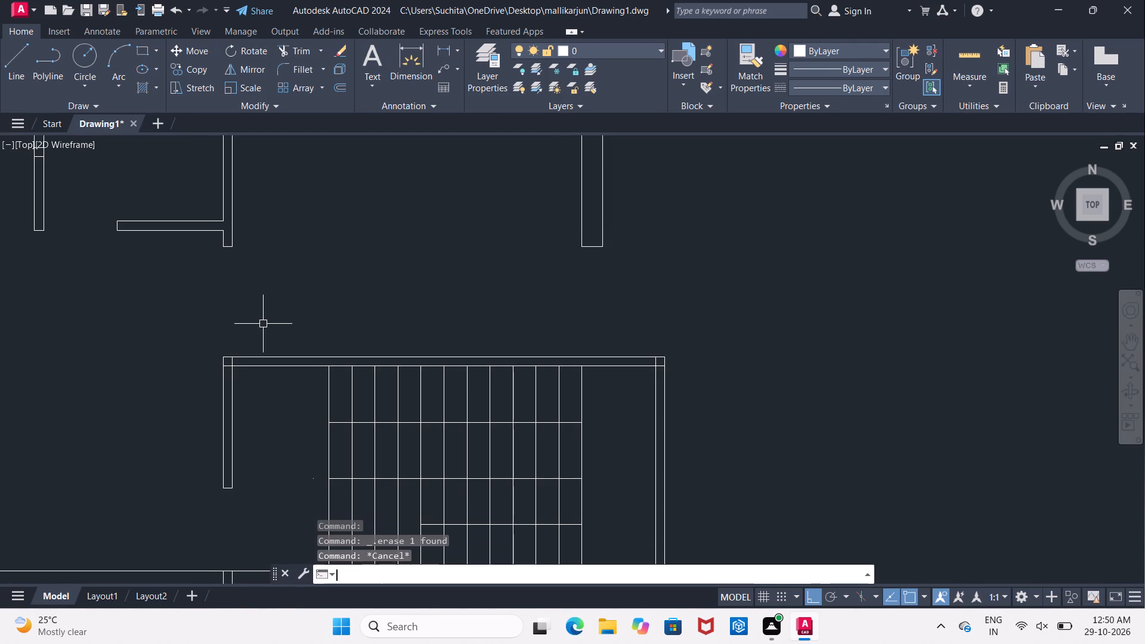
type("TR")
key("space")
key("space")
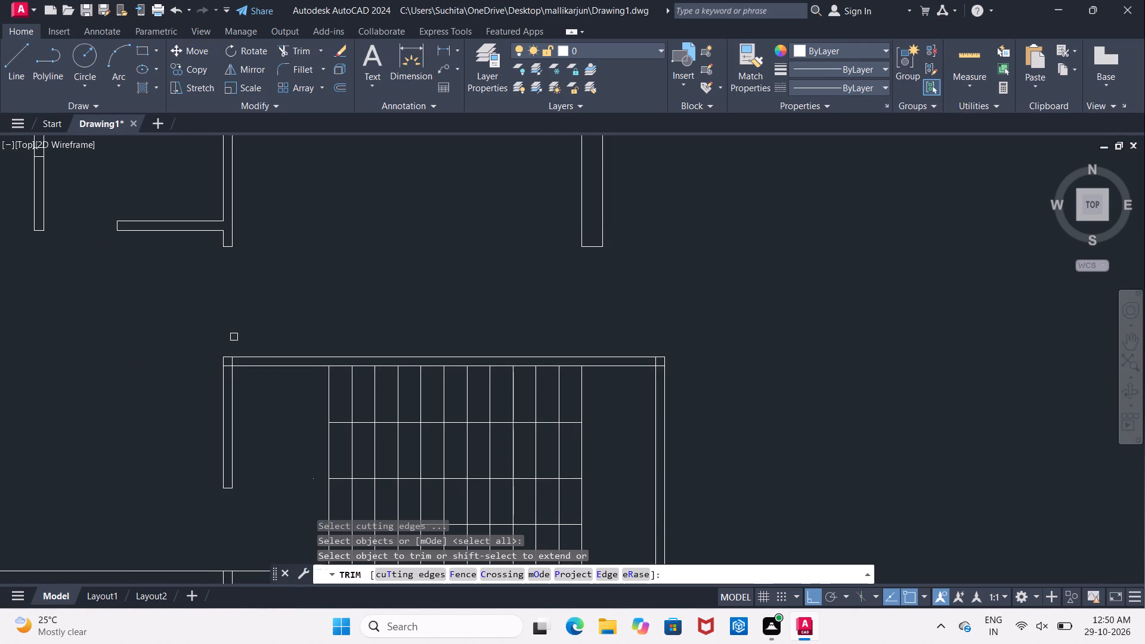
scroll(234, 374, "up", 2)
left_click(216, 362)
left_click(215, 352)
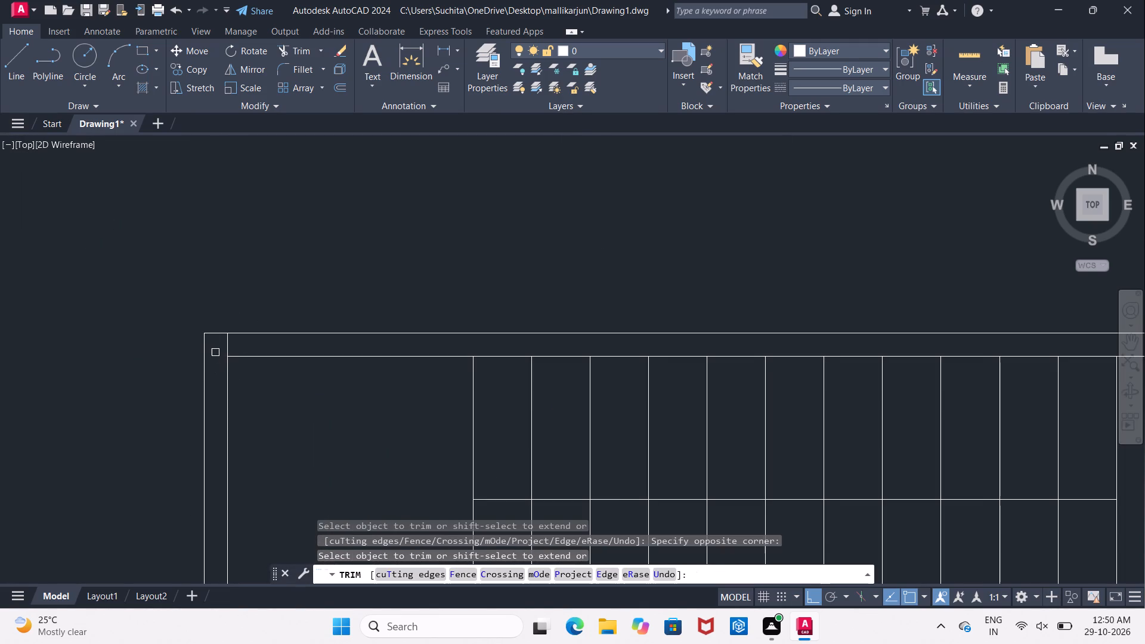
left_click(226, 349)
Trim the overlapping wall lines at the staircase room's upper-right corner to open the junction.
scroll(226, 347, "down", 2)
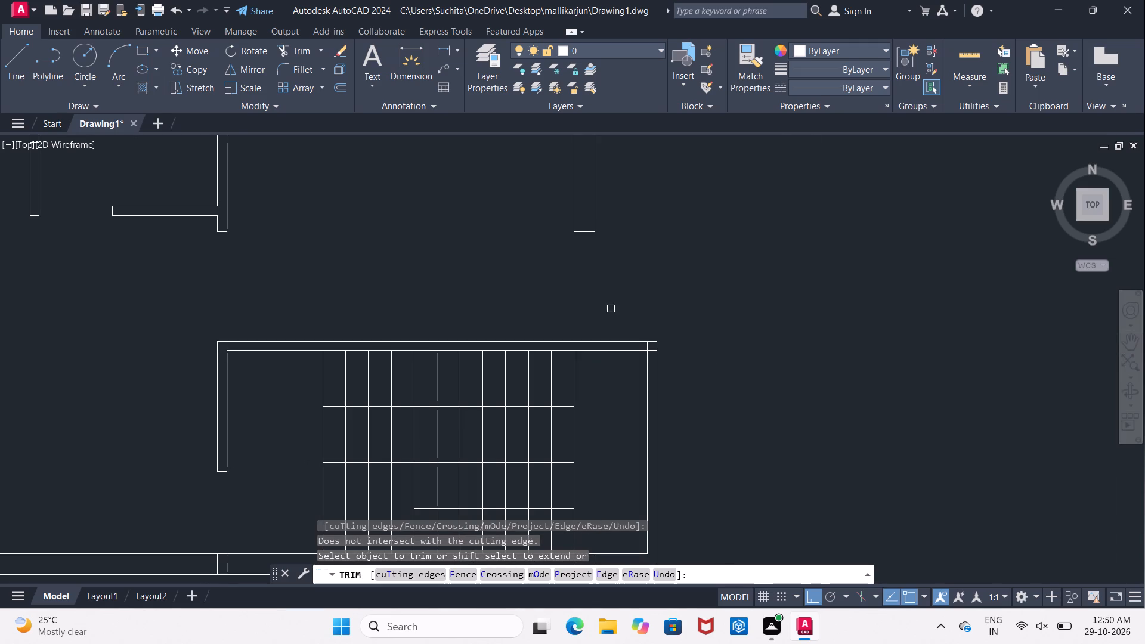
middle_click_drag(673, 322, 519, 281)
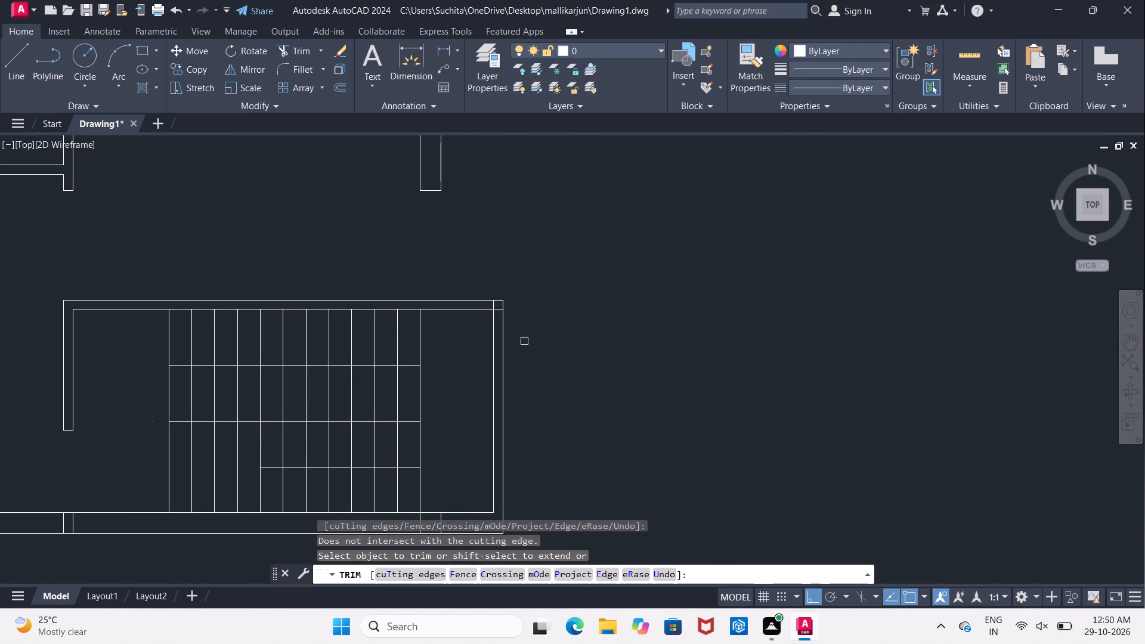
scroll(504, 312, "up", 3)
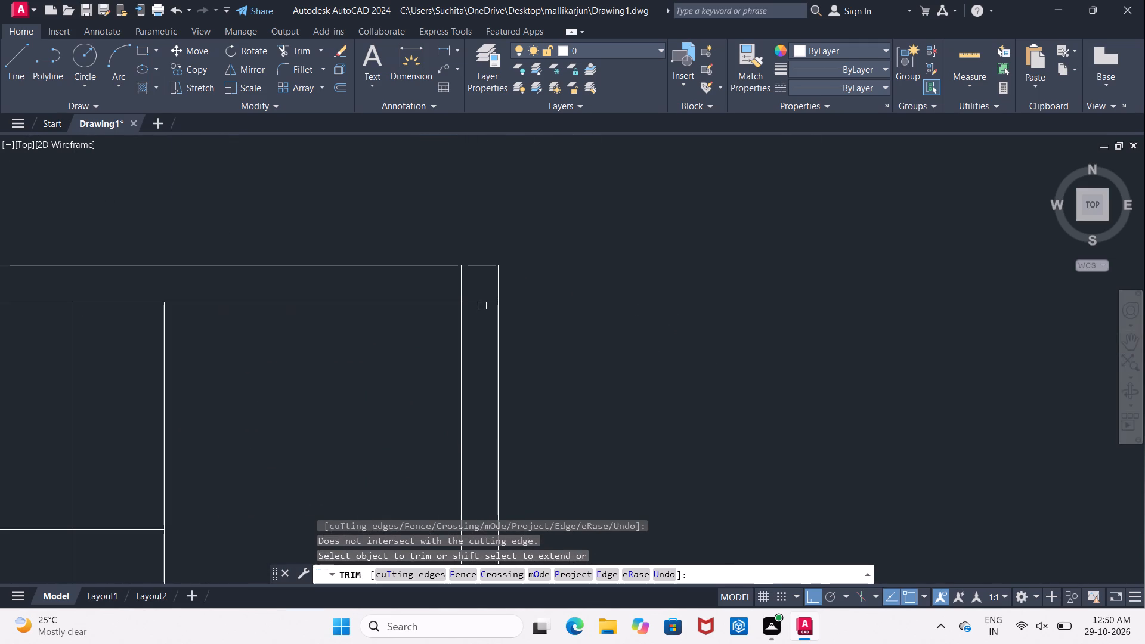
left_click(482, 306)
left_click(463, 294)
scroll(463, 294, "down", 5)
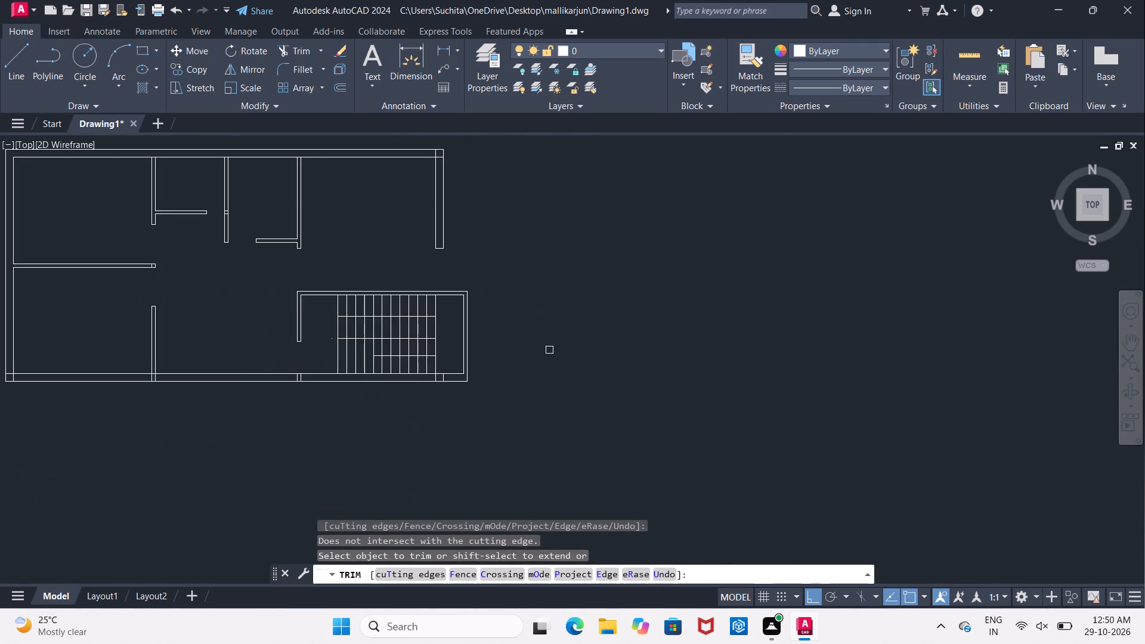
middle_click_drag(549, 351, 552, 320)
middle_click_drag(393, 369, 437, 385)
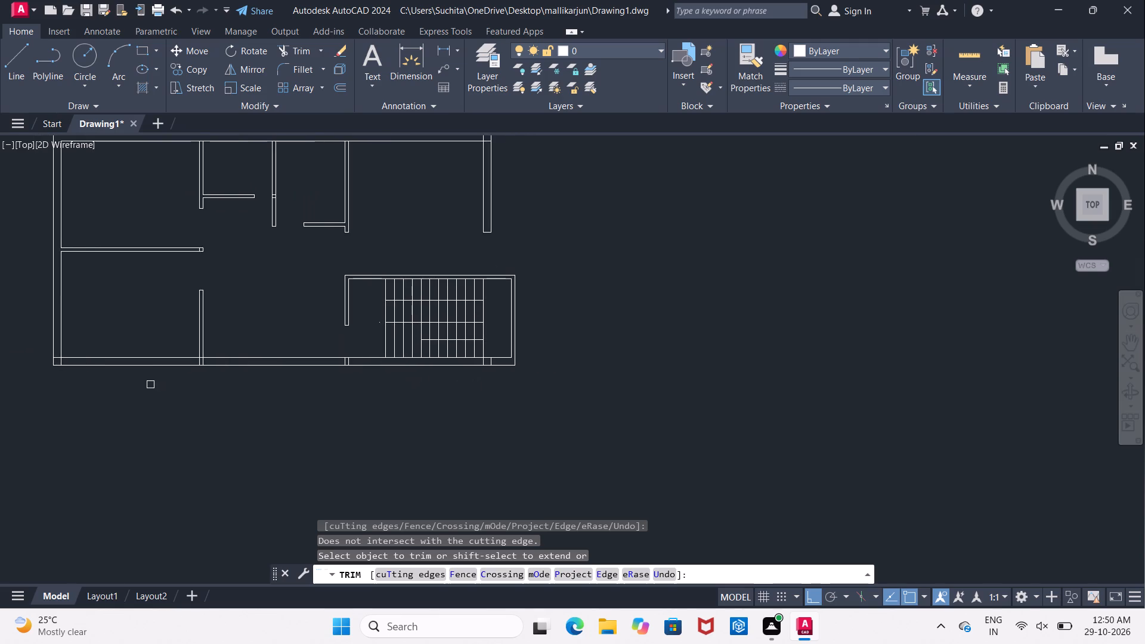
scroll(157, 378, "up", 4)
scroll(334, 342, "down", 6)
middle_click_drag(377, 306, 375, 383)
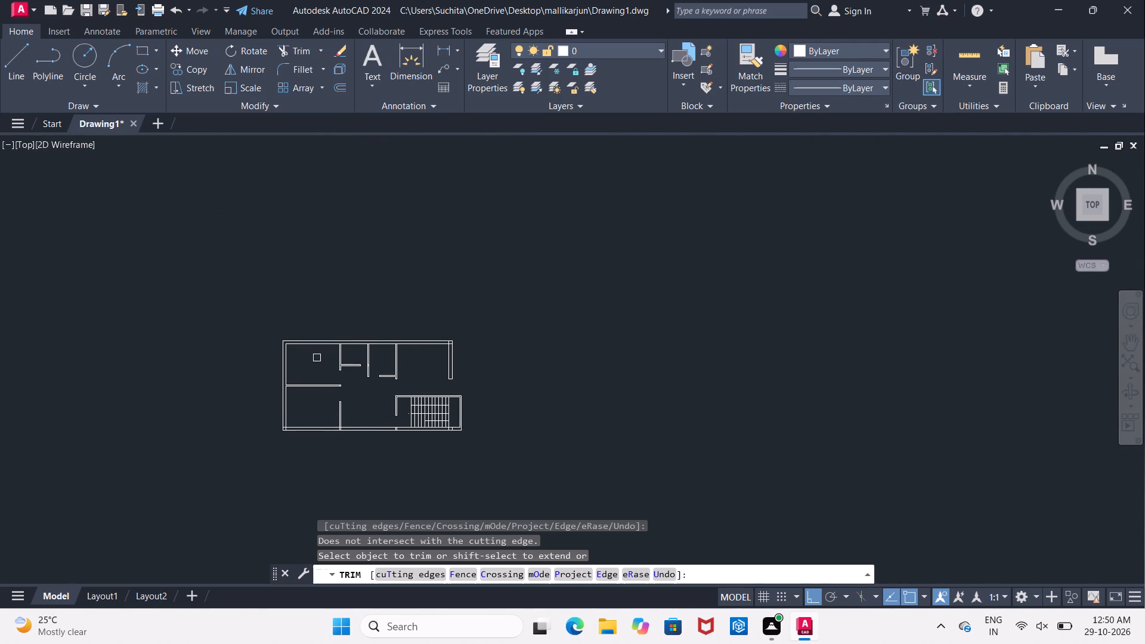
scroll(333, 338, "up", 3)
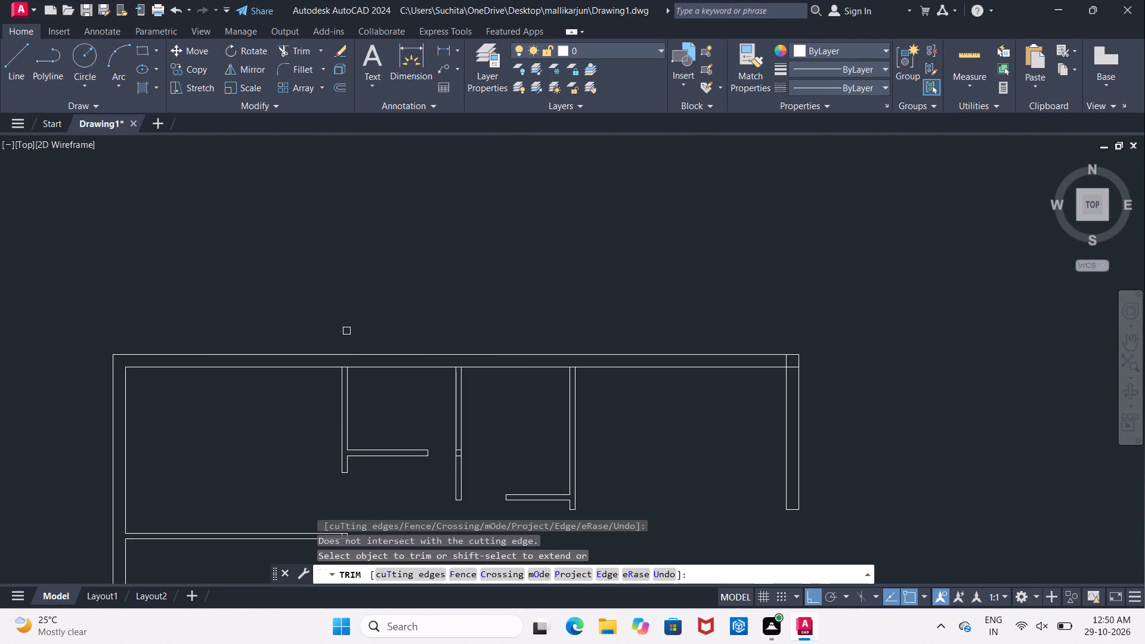
Offset the right-hand partition's inner line and the top wall's inner line 2' into the small room with the corner stub wall.
middle_click_drag(361, 274, 363, 203)
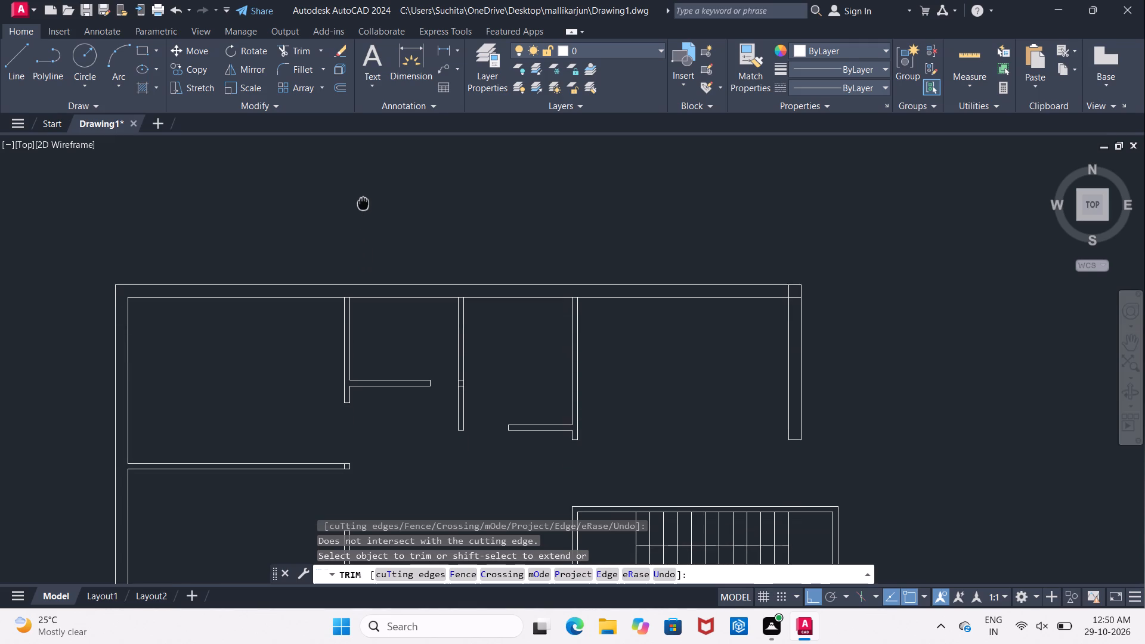
middle_click_drag(363, 203, 363, 204)
middle_click_drag(385, 249, 391, 210)
key("Escape")
scroll(392, 216, "down", 1)
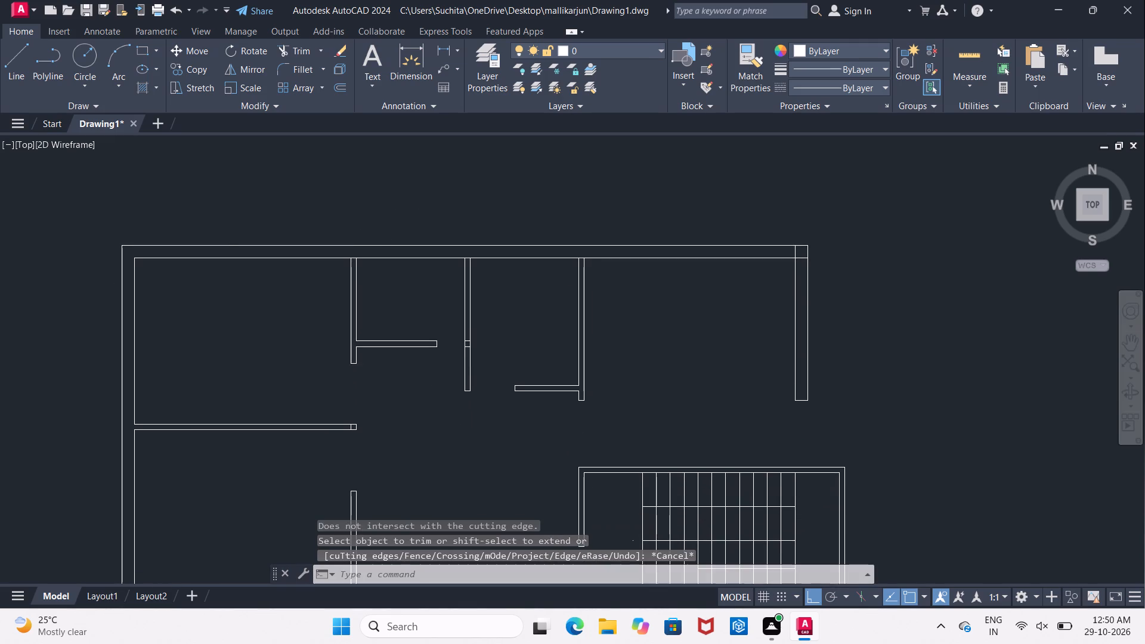
middle_click_drag(411, 237, 246, 253)
scroll(307, 289, "up", 3)
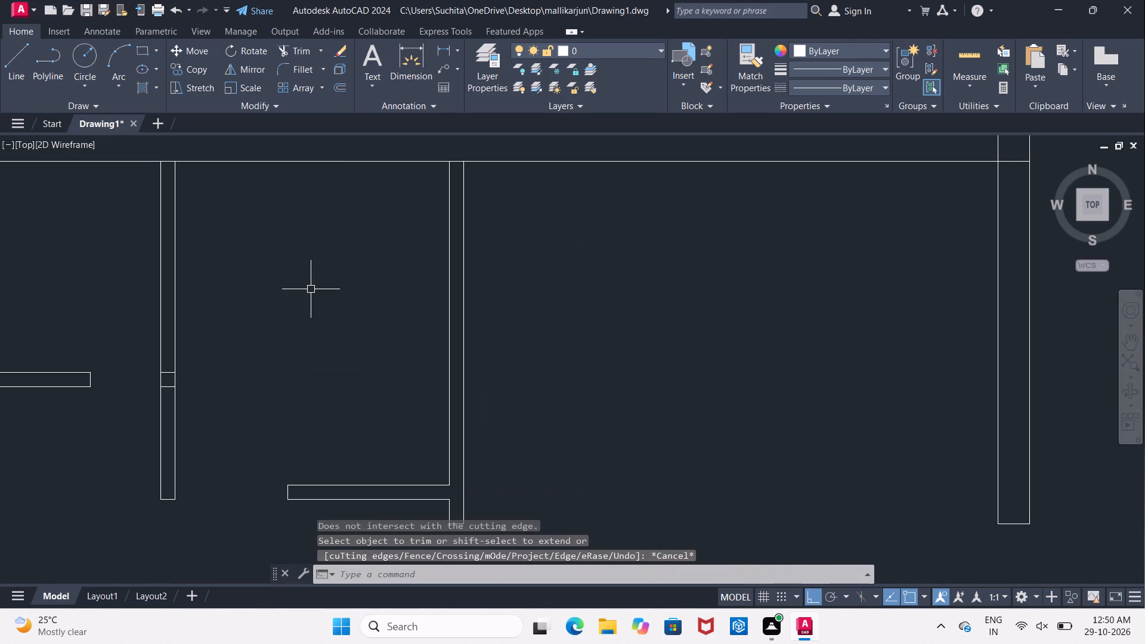
key("Escape")
key("o")
key("Return")
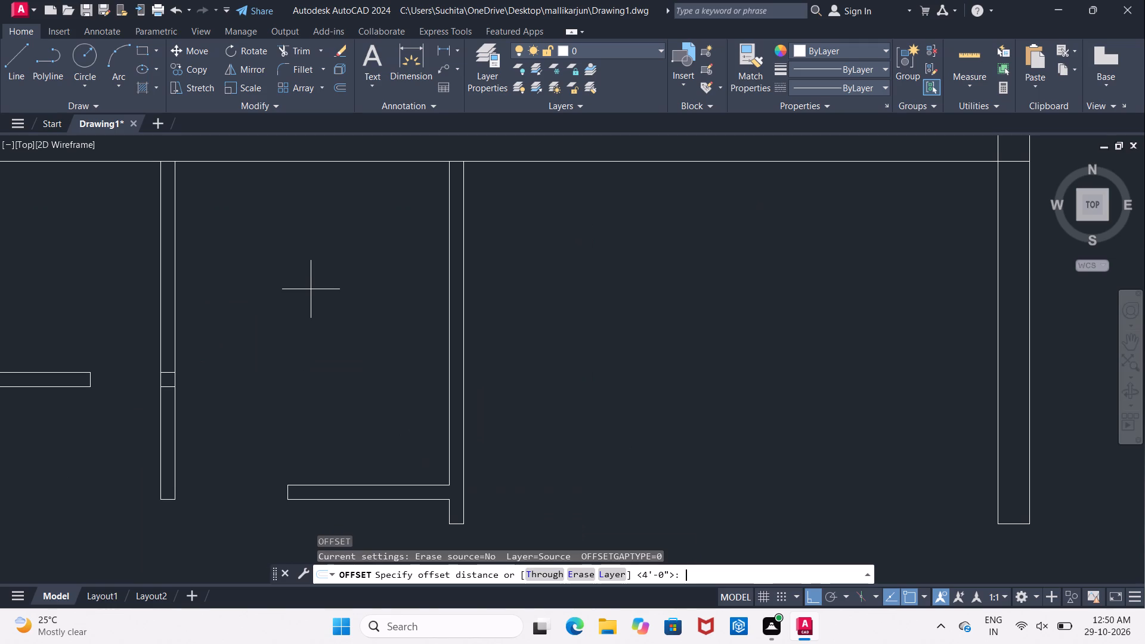
type("2'")
key("Return")
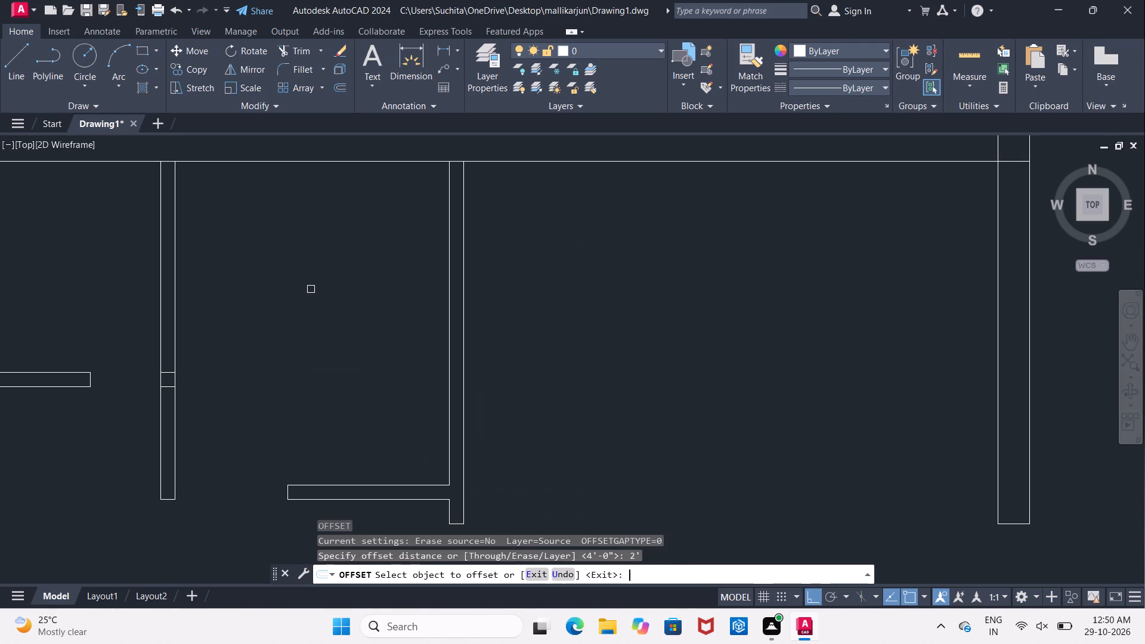
left_click(448, 406)
left_click(388, 407)
left_click(335, 160)
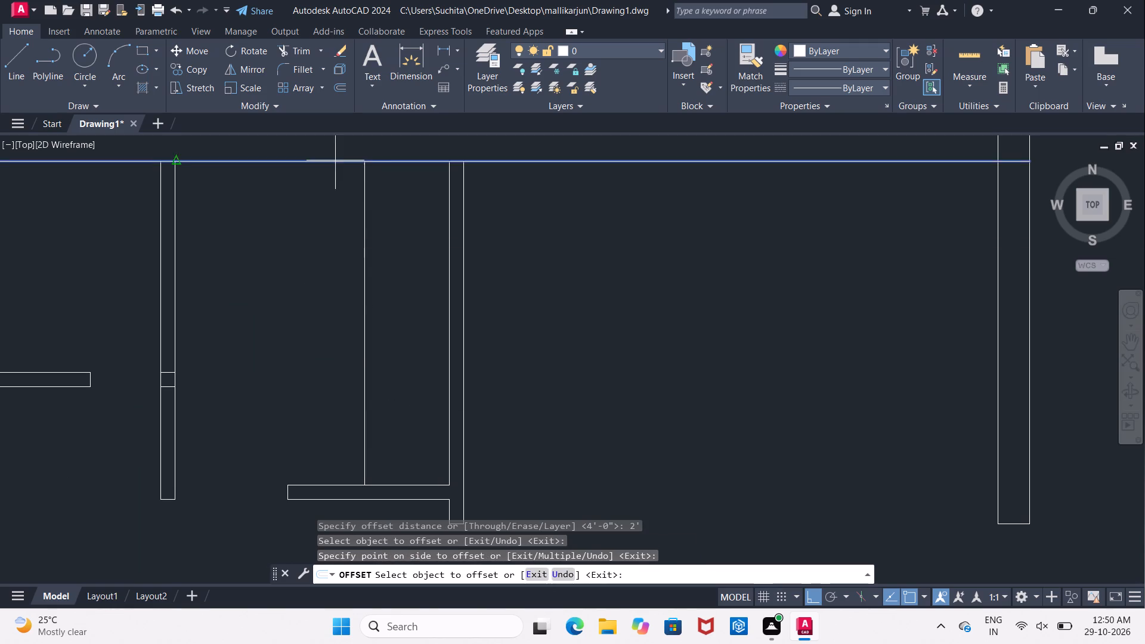
left_click(327, 252)
key("Escape")
Trim the two offset lines into an L-shaped counter outline ending at the room's left partition and its lower stub wall.
type("TR")
key("space")
key("space")
left_click(531, 246)
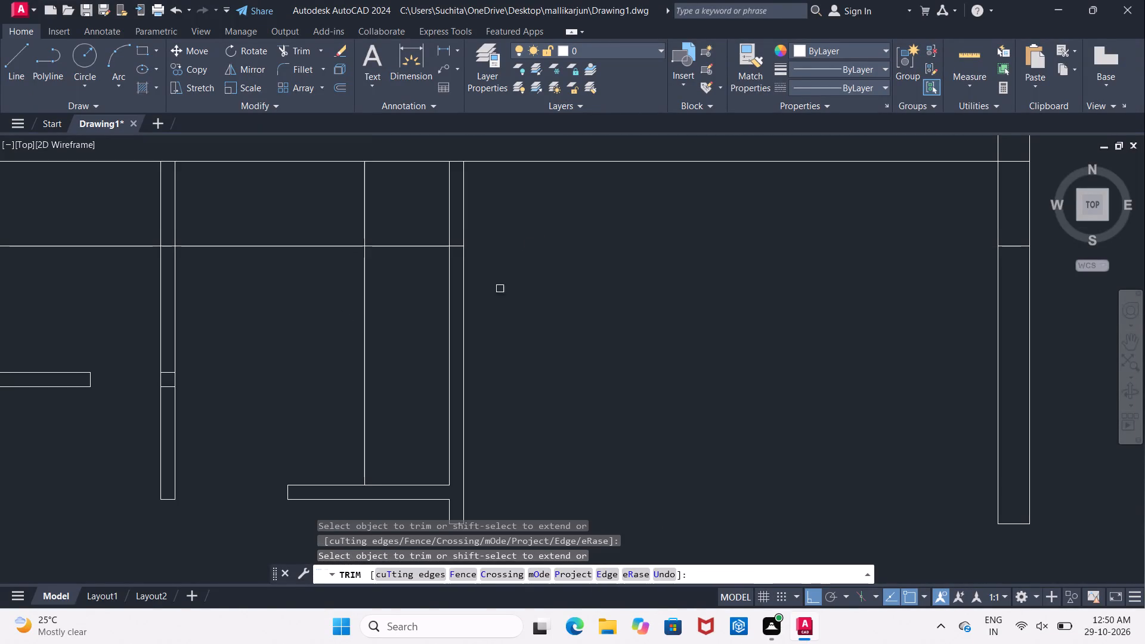
left_click(364, 224)
left_click(386, 244)
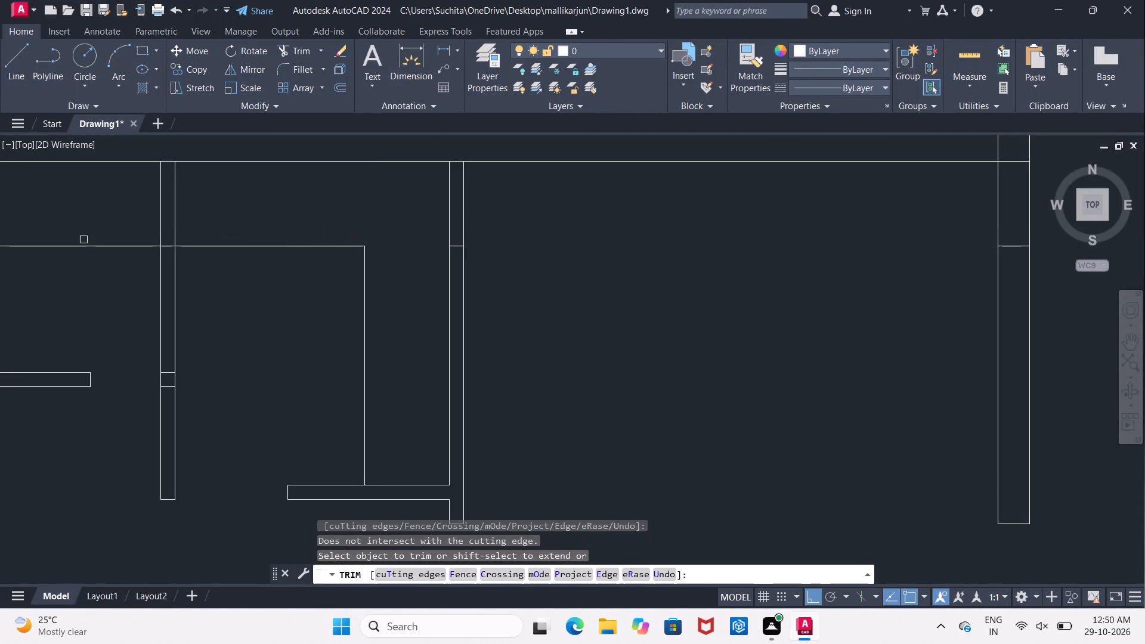
left_click(85, 248)
key("Escape")
scroll(120, 249, "up", 2)
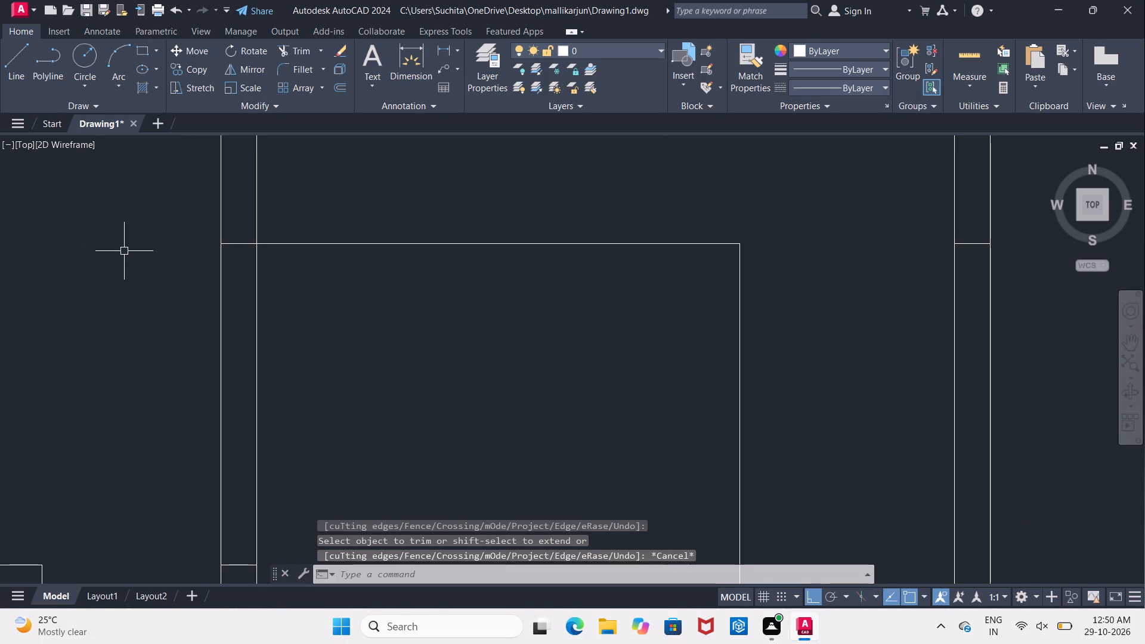
type("TR")
key("space")
key("space")
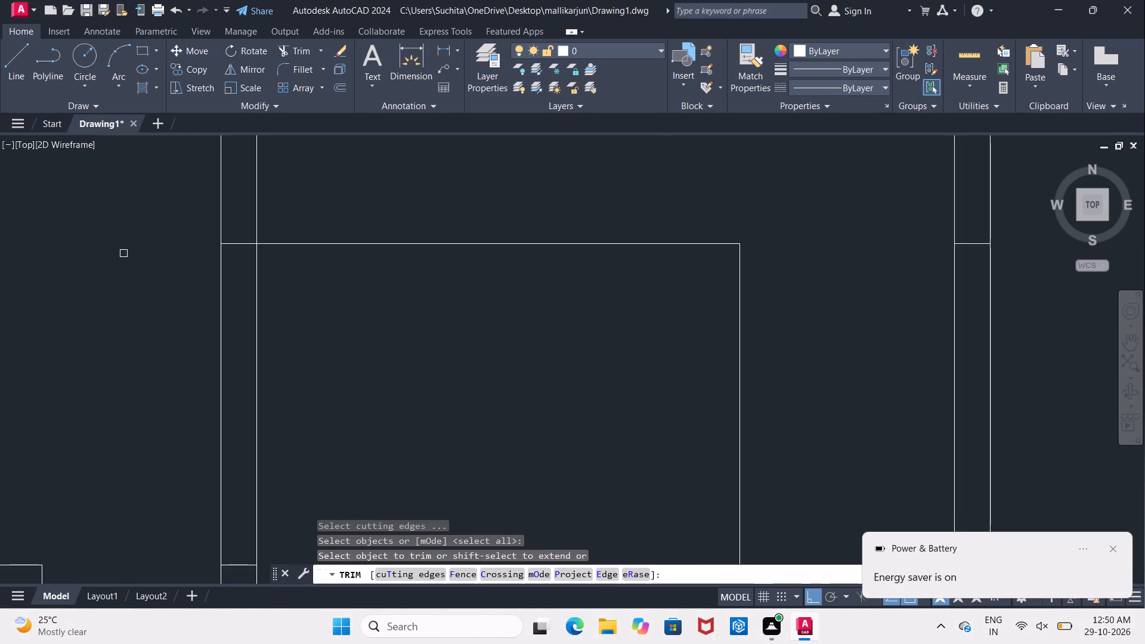
left_click_drag(241, 239, 237, 245)
left_click(233, 265)
Delete the leftover short offset pieces inside the partition beside the counter and inside the right outer wall.
scroll(225, 256, "down", 3)
scroll(397, 267, "up", 1)
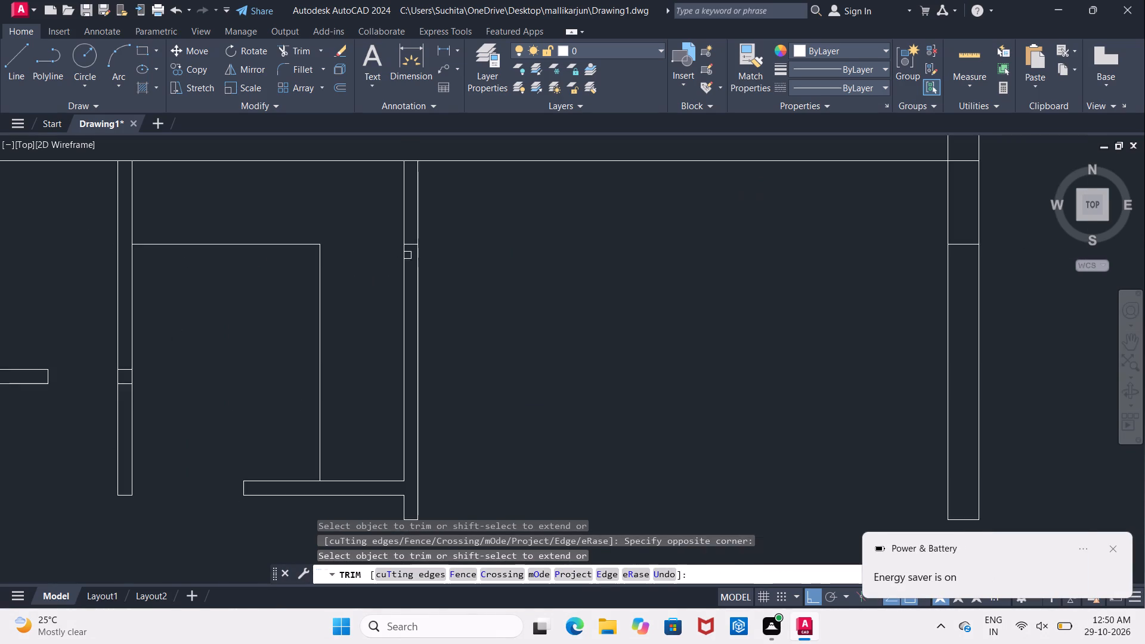
scroll(407, 255, "up", 1)
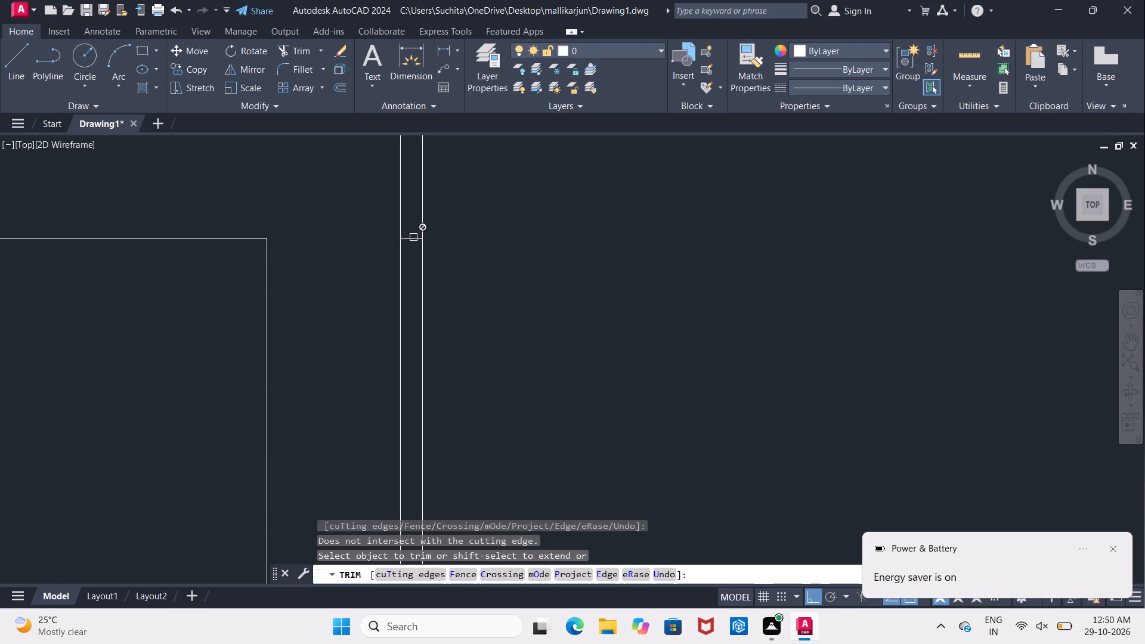
key("Escape")
left_click(413, 237)
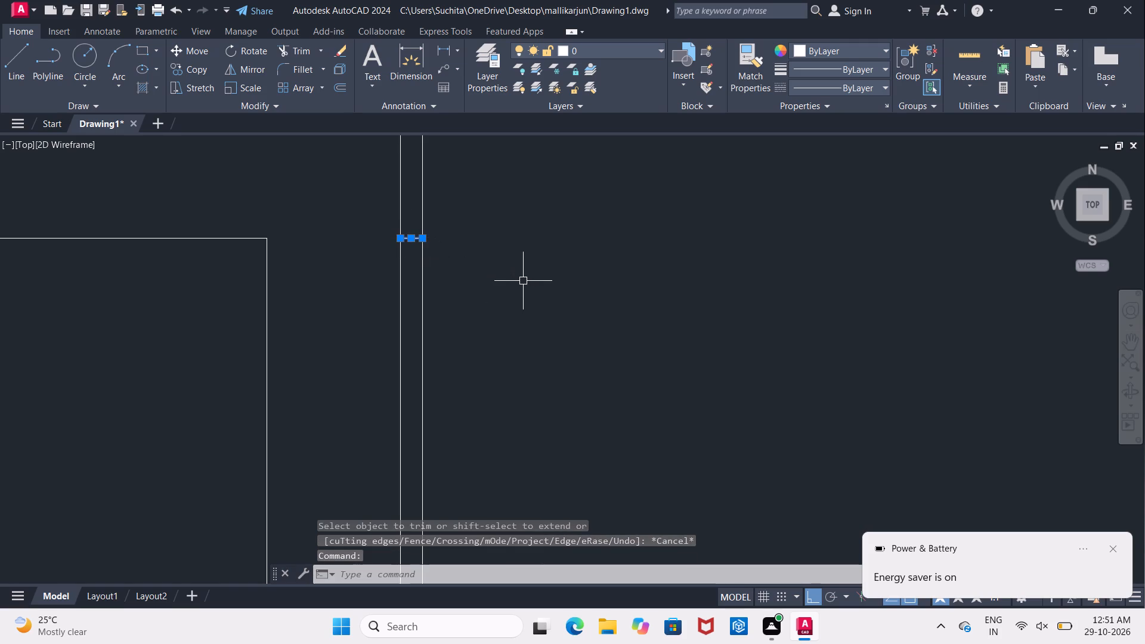
key("Delete")
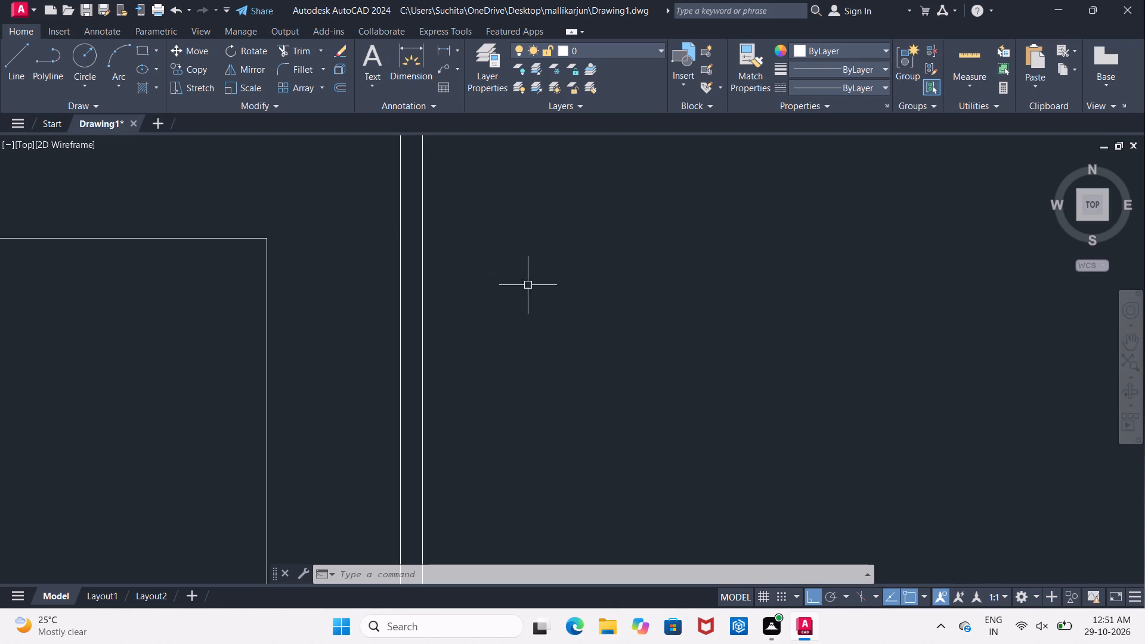
middle_click_drag(529, 315, 518, 355)
scroll(518, 355, "down", 2)
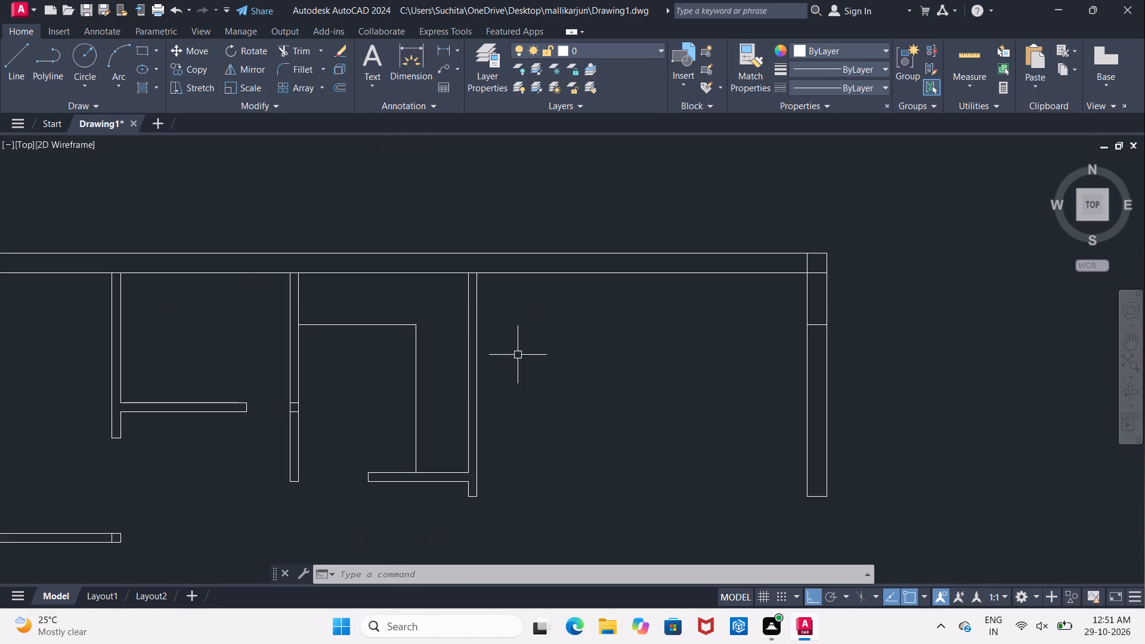
middle_click_drag(553, 369, 535, 367)
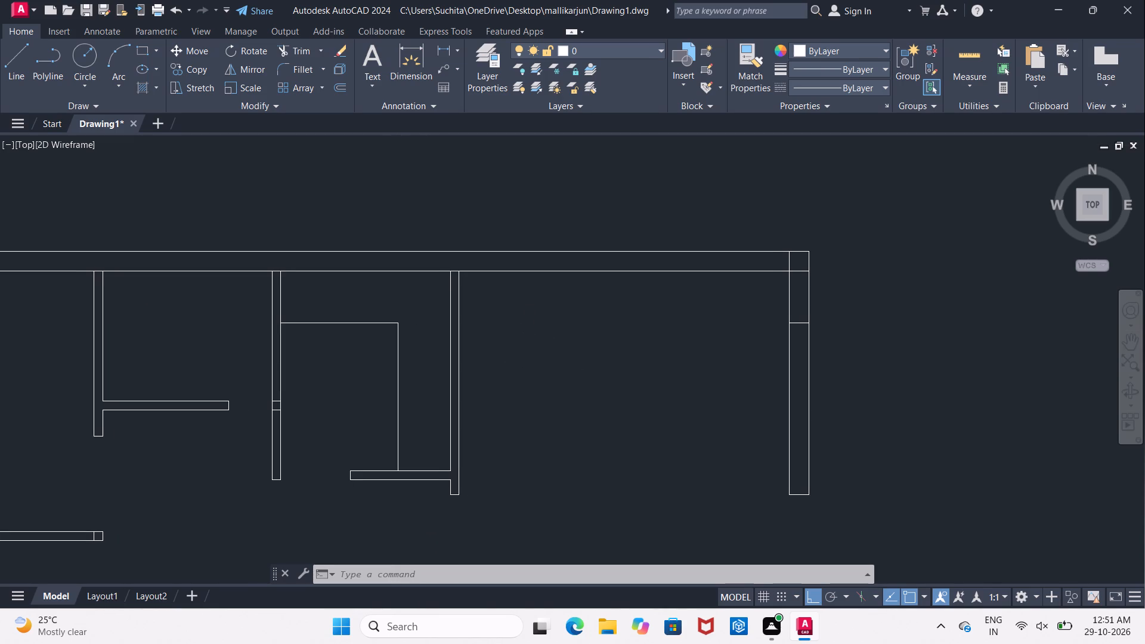
key("Escape")
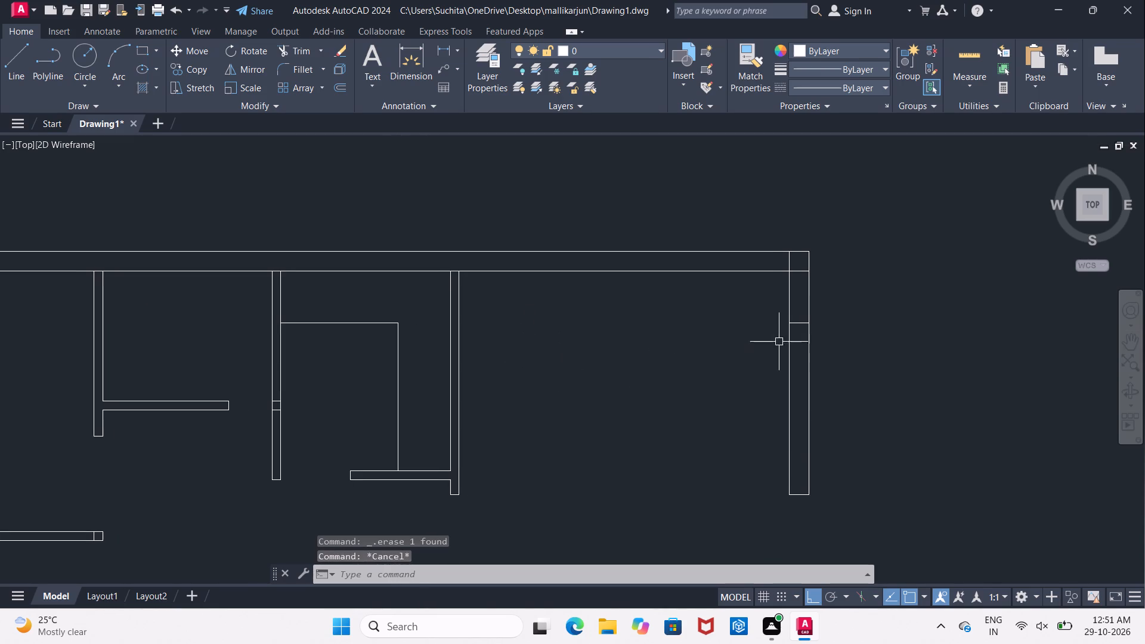
left_click(800, 324)
key("Delete")
Examine the whole floor plan, the partition junctions near the counter room and the staircase area.
scroll(705, 372, "down", 2)
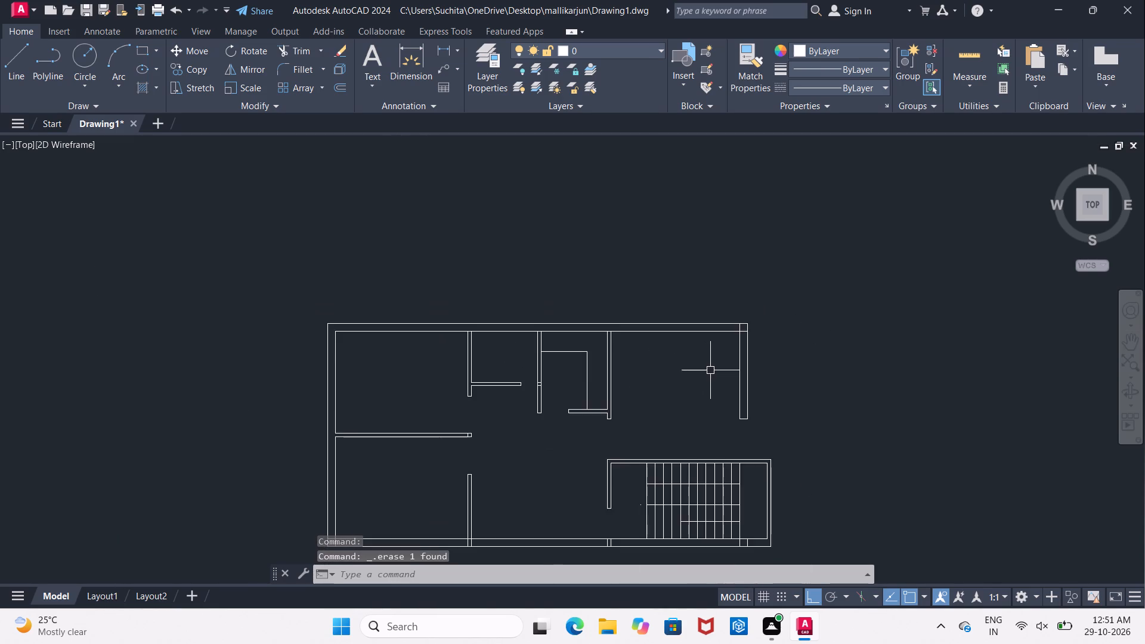
scroll(711, 370, "down", 1)
middle_click_drag(711, 374, 703, 342)
middle_click_drag(677, 370, 658, 336)
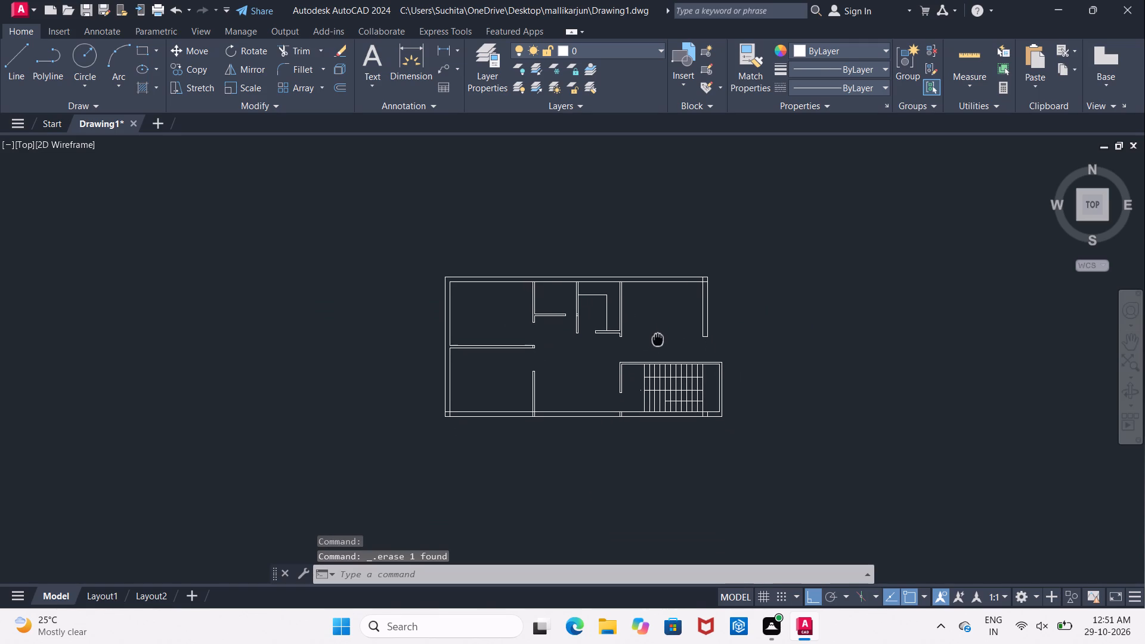
middle_click_drag(658, 336, 658, 333)
middle_click_drag(646, 321, 664, 334)
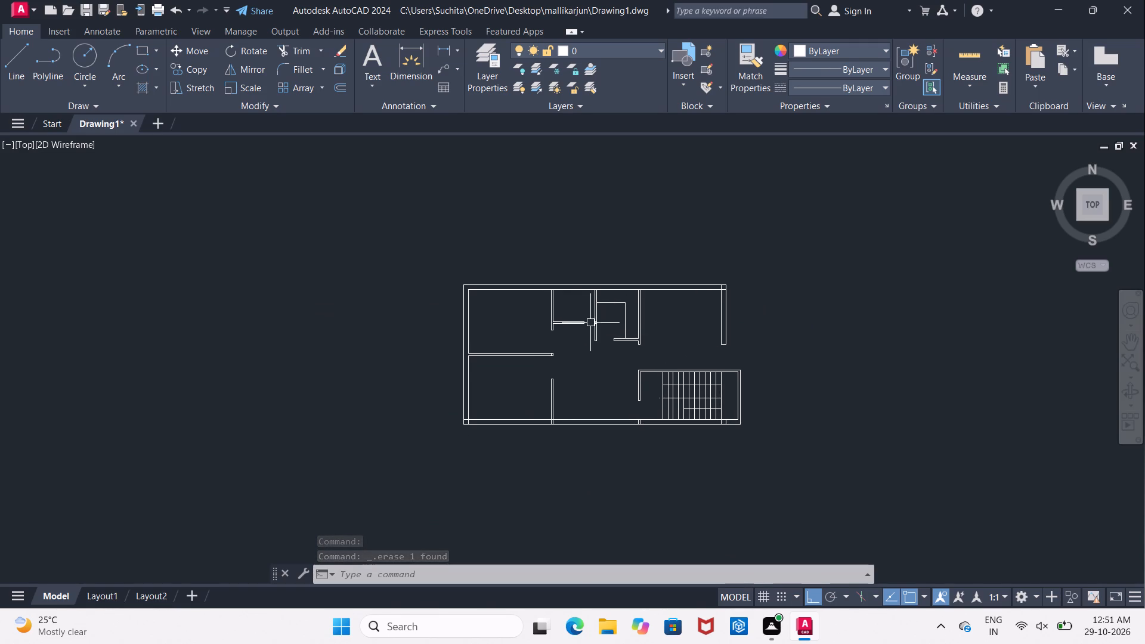
middle_click_drag(593, 321, 581, 336)
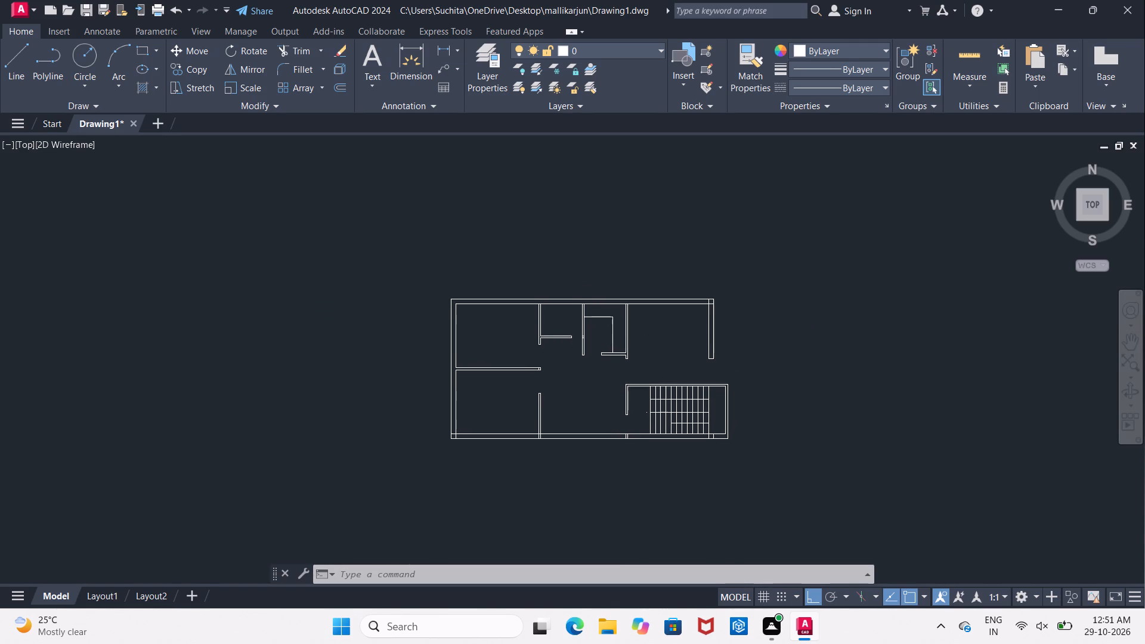
scroll(567, 331, "up", 3)
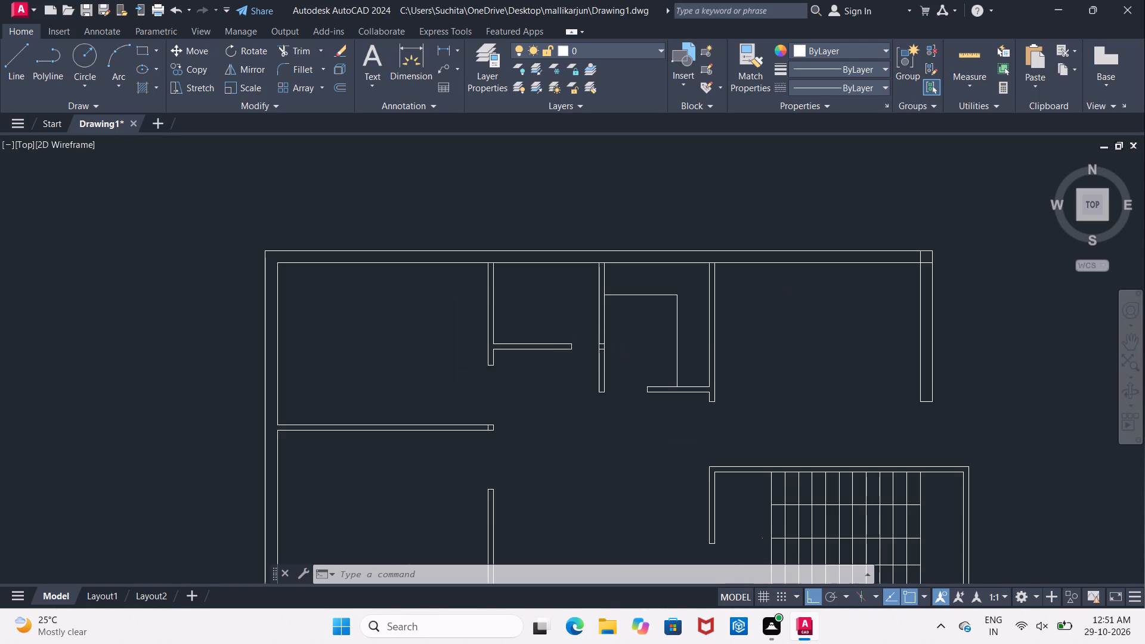
scroll(614, 343, "up", 1)
middle_click_drag(656, 343, 539, 320)
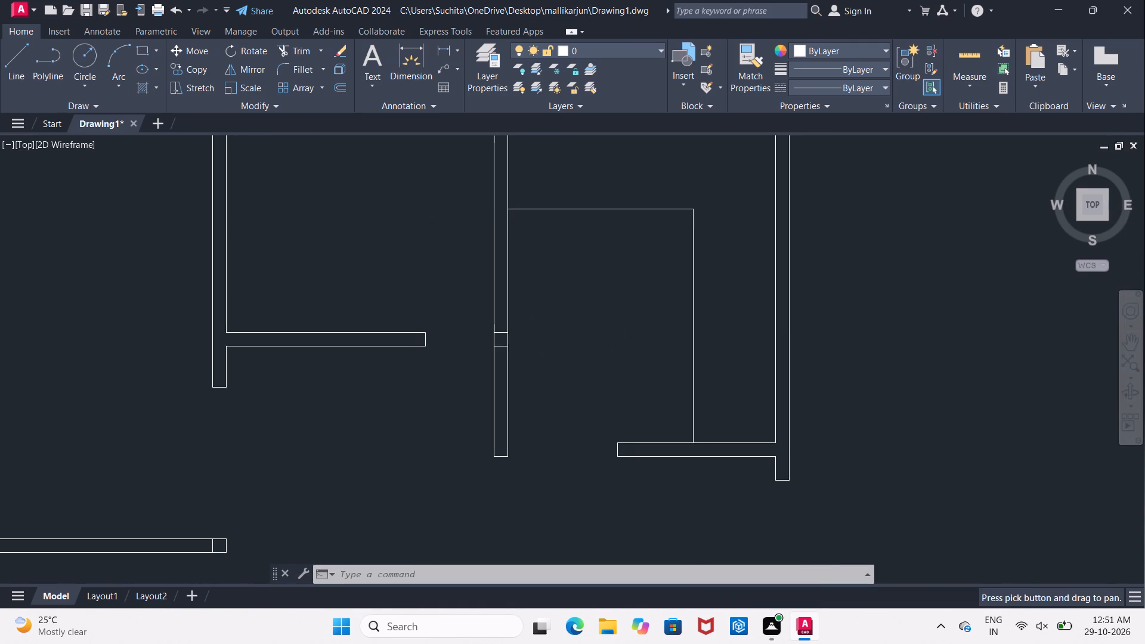
scroll(537, 319, "down", 1)
scroll(521, 329, "up", 2)
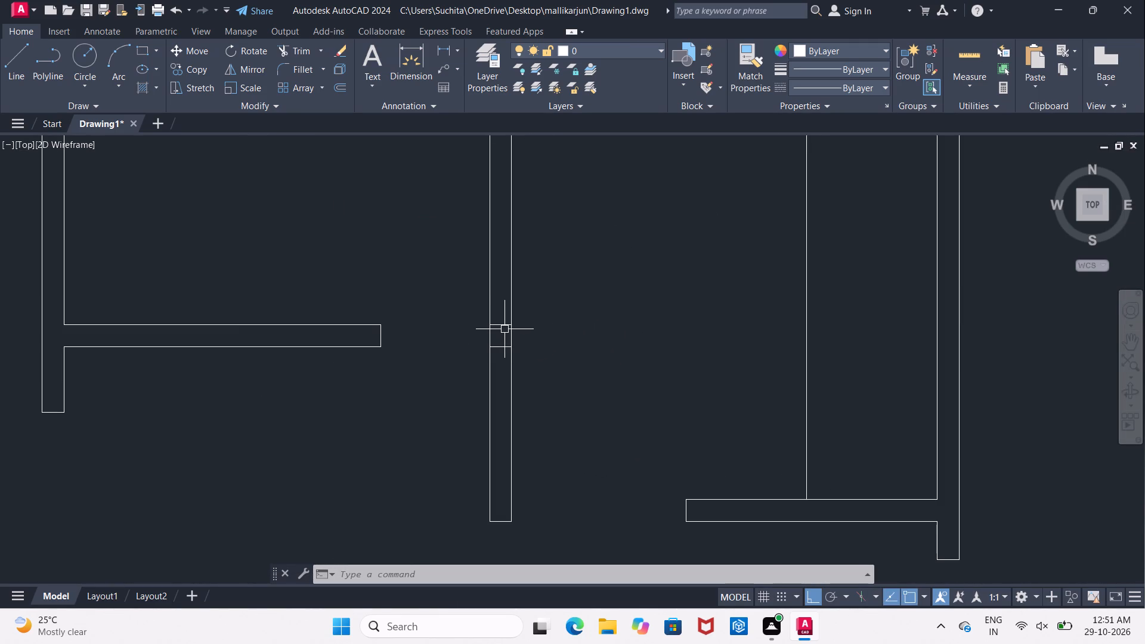
scroll(505, 329, "down", 4)
middle_click_drag(491, 395, 509, 350)
middle_click_drag(354, 414, 376, 381)
middle_click_drag(392, 363, 271, 400)
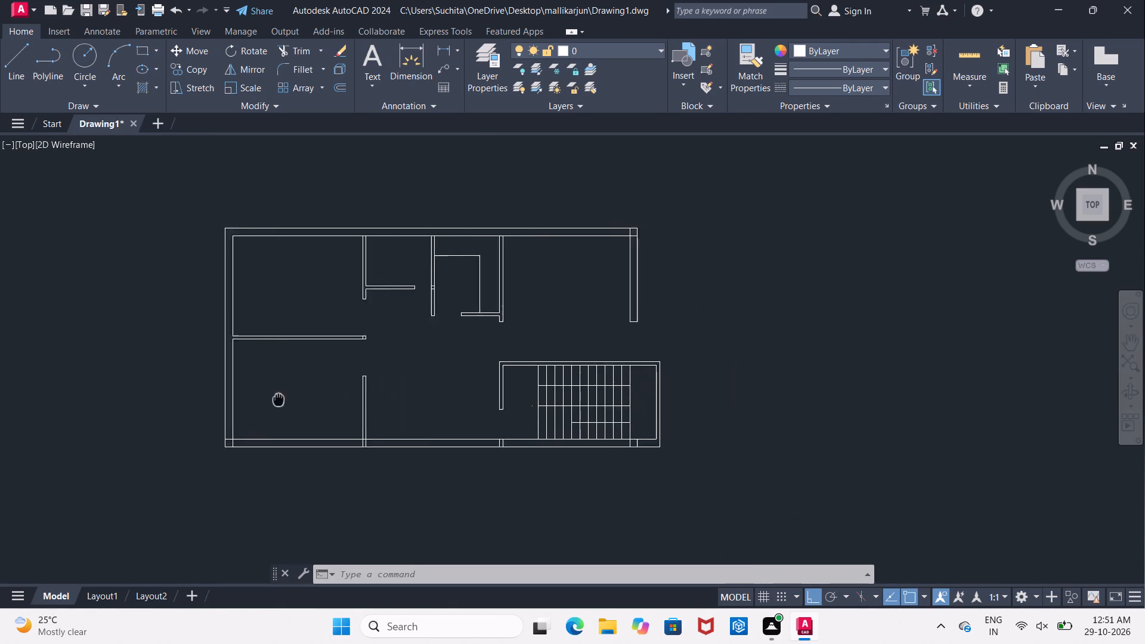
middle_click_drag(271, 400, 218, 402)
middle_click_drag(400, 370, 361, 385)
scroll(358, 385, "up", 1)
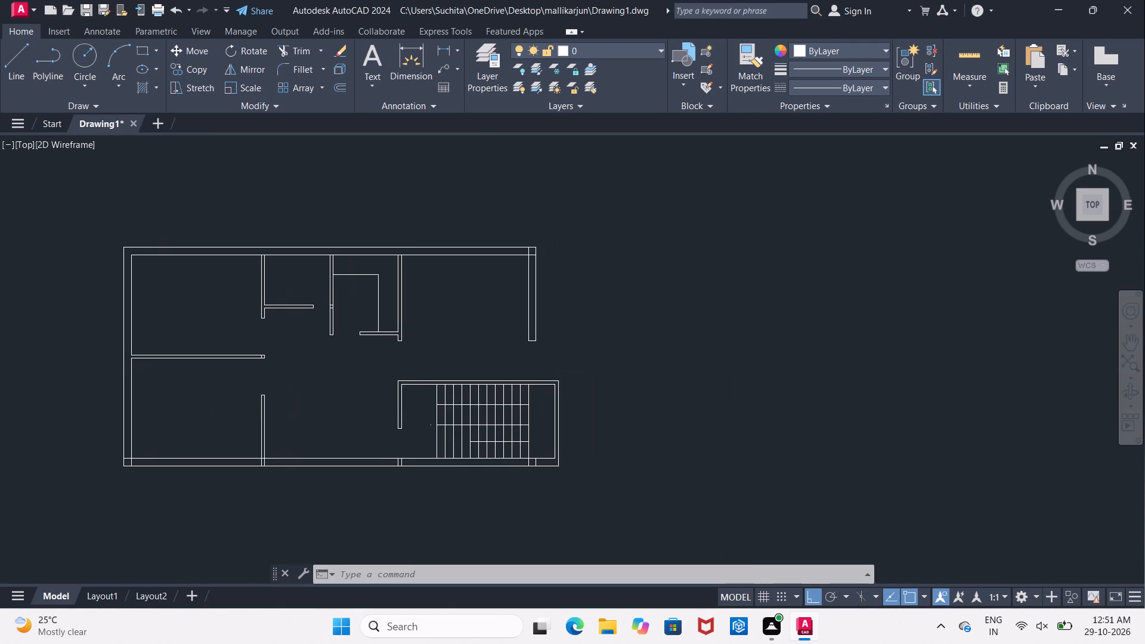
Insert the Range-Oven - 30 in top and Sink-single - 30 in top blocks from DesignCenter's Kitchens.dwg outside the plan's upper-right corner.
key("Escape")
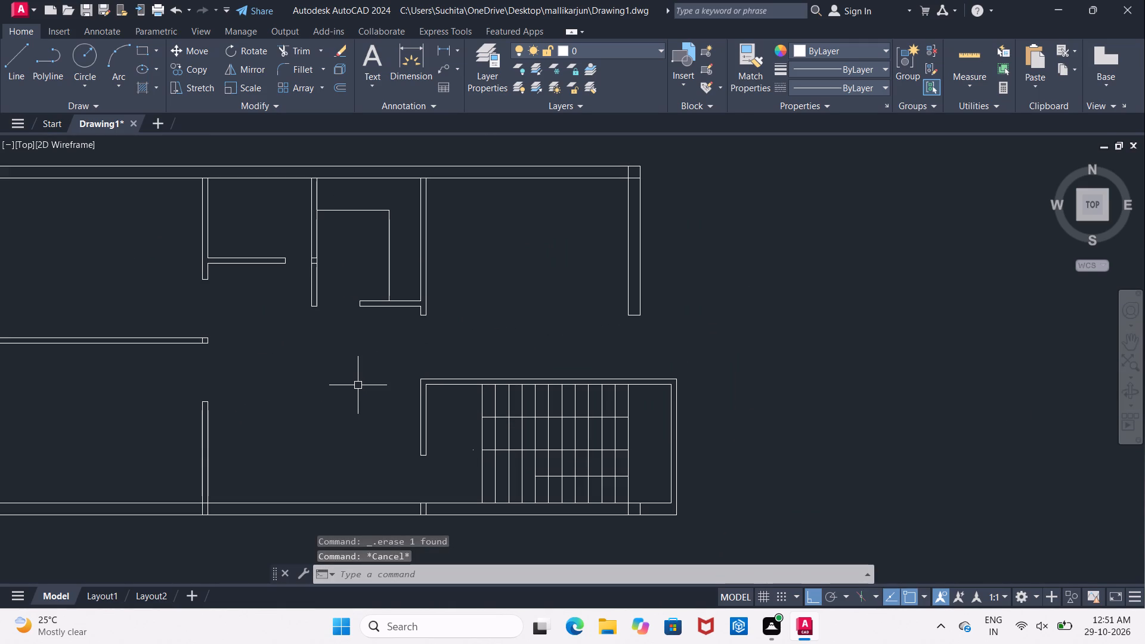
type("DC")
key("space")
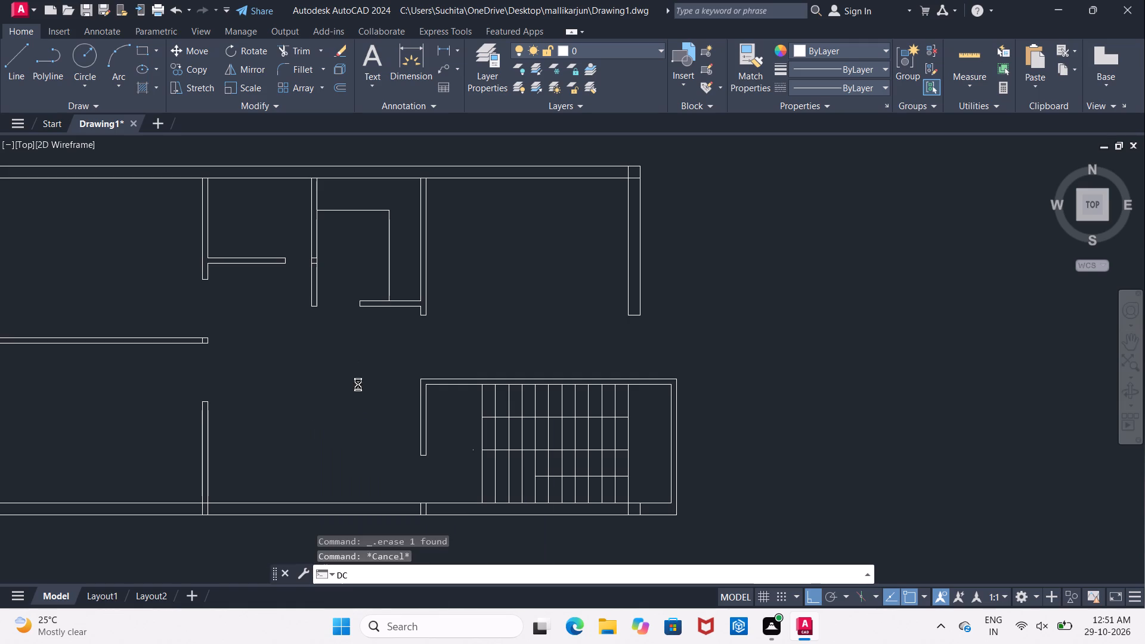
scroll(564, 283, "up", 1)
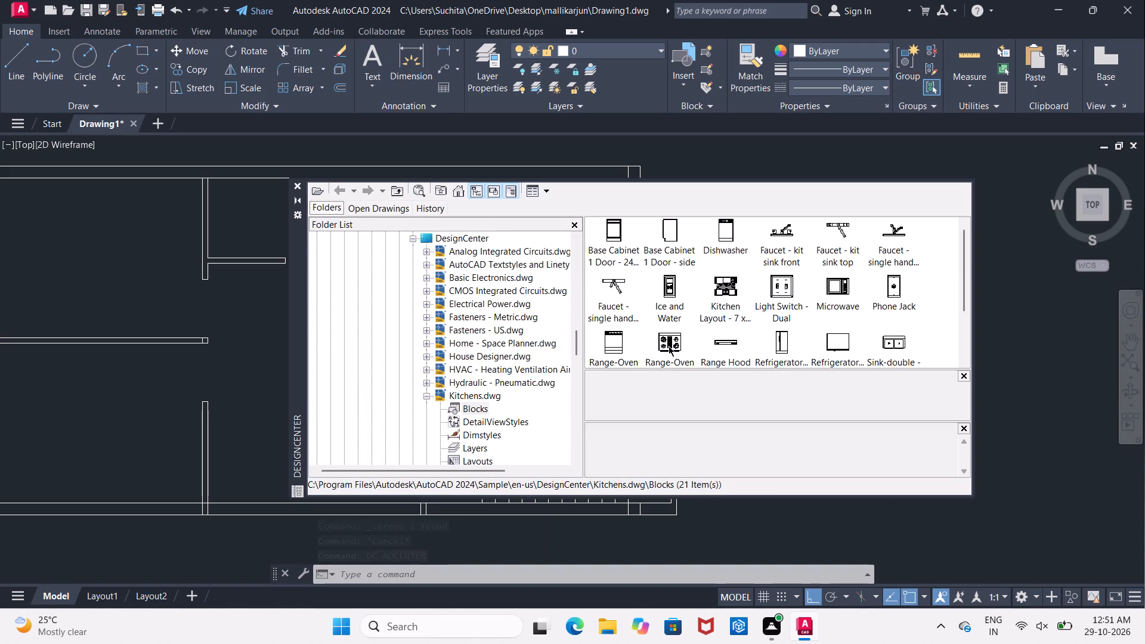
left_click_drag(669, 346, 726, 142)
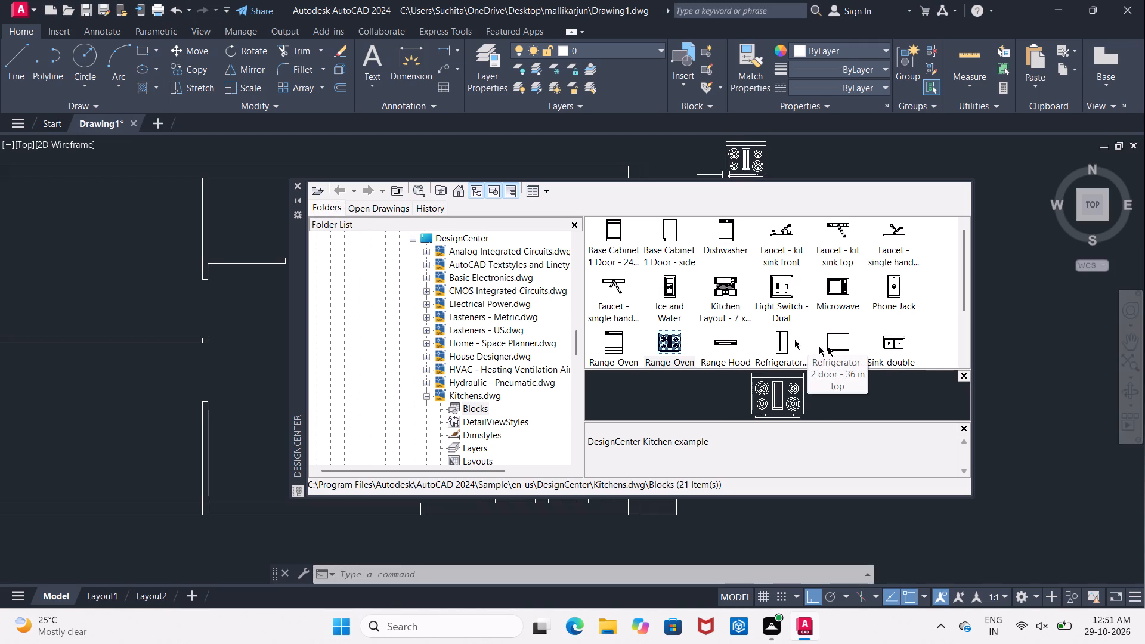
scroll(754, 321, "down", 1)
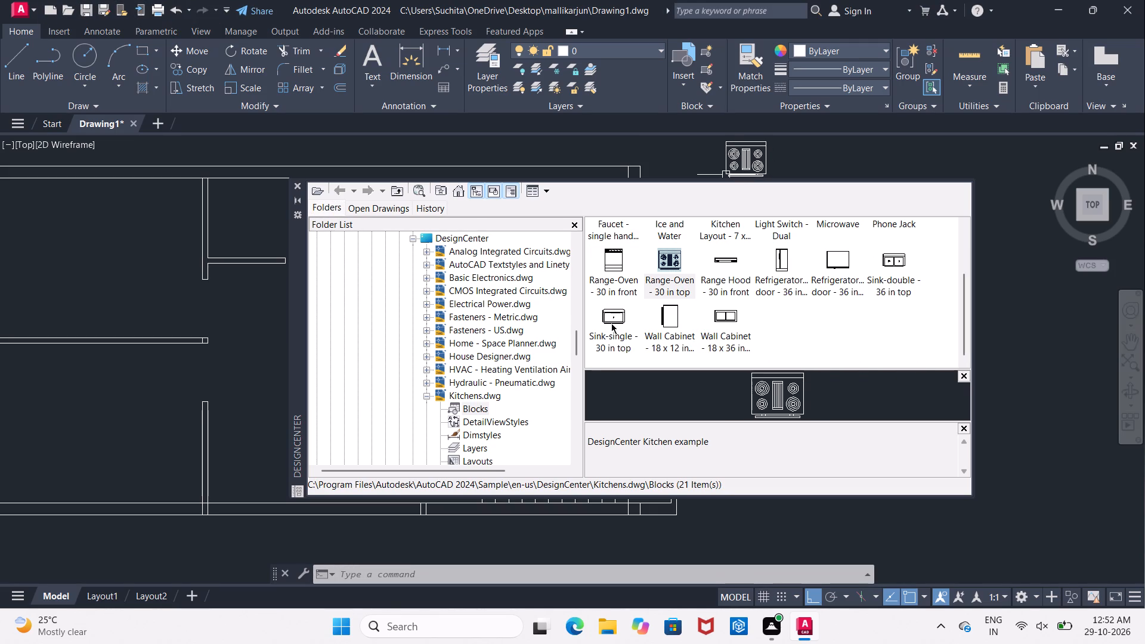
left_click_drag(611, 321, 816, 144)
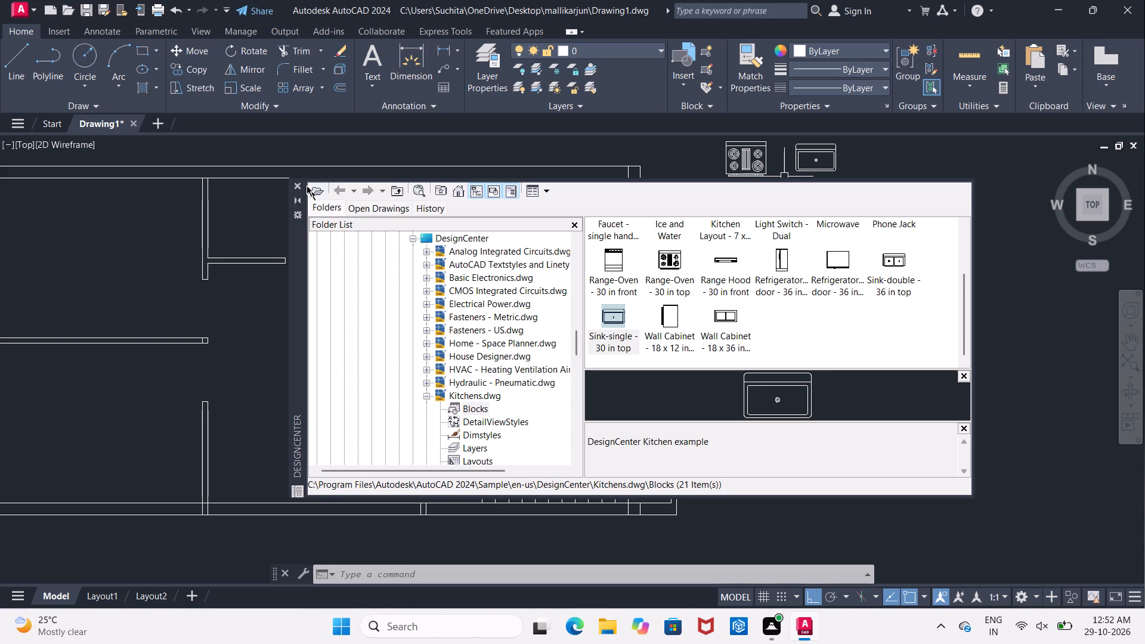
Insert the Bed - Queen and Lamp - Table blocks from DesignCenter's Home - Space Planner.dwg outside the plan, beyond the kitchen sink block.
double_click(453, 239)
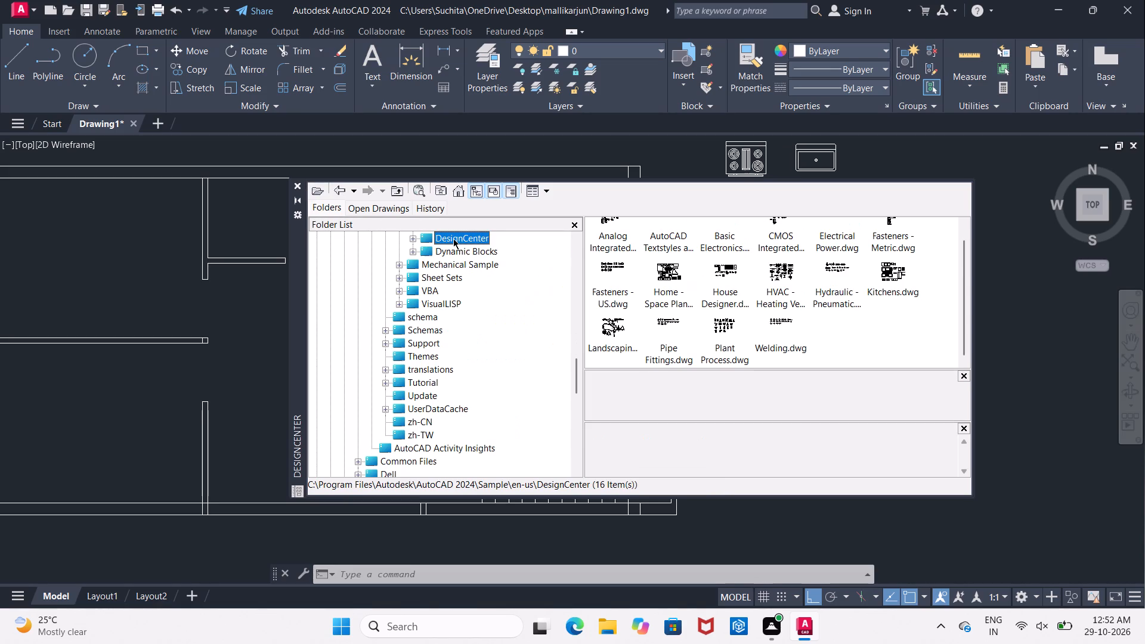
double_click(664, 277)
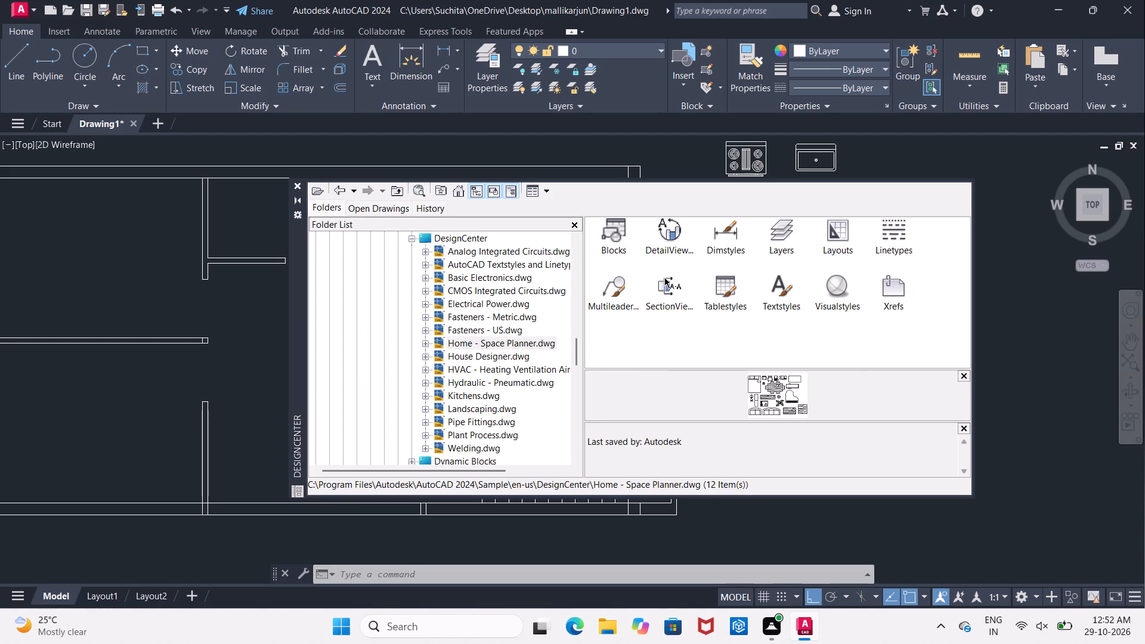
double_click(622, 237)
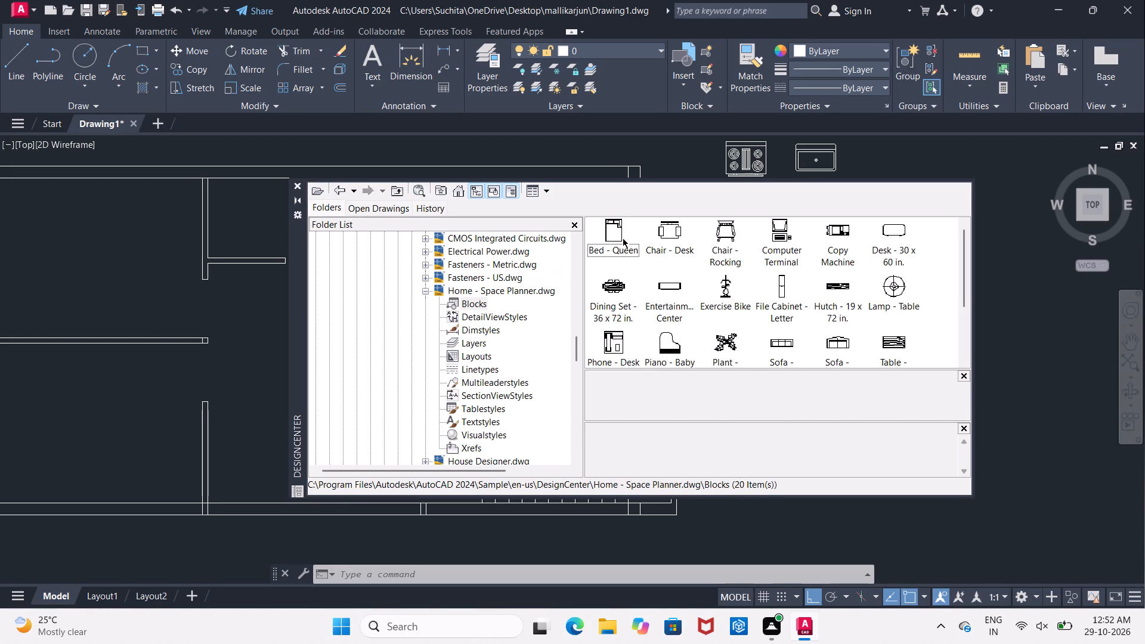
left_click_drag(614, 232, 636, 252)
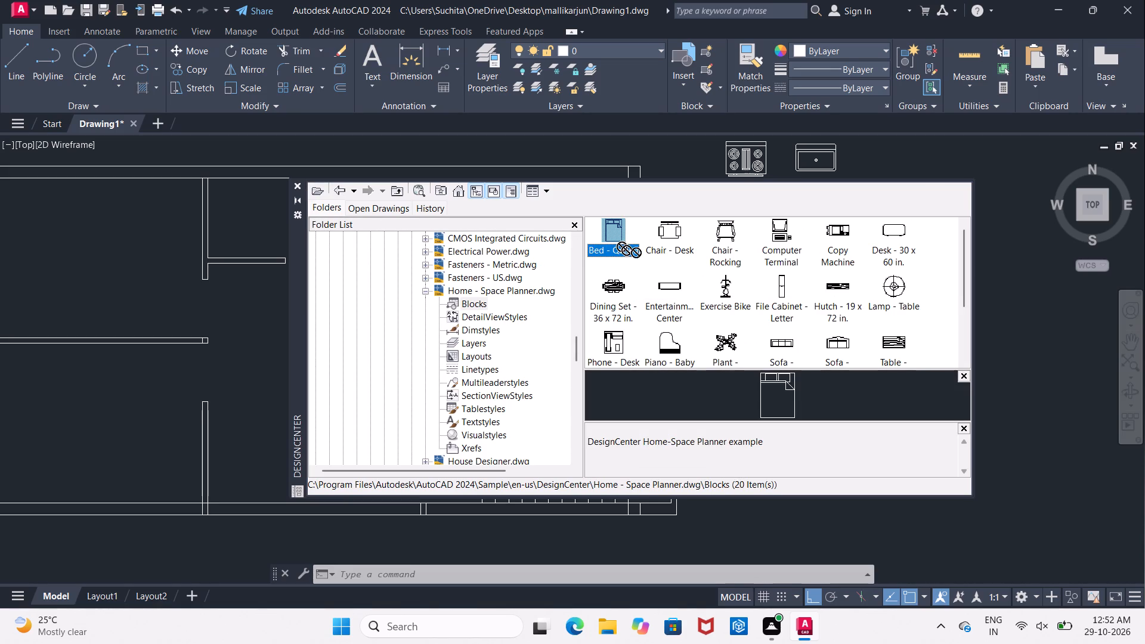
left_click_drag(636, 252, 926, 147)
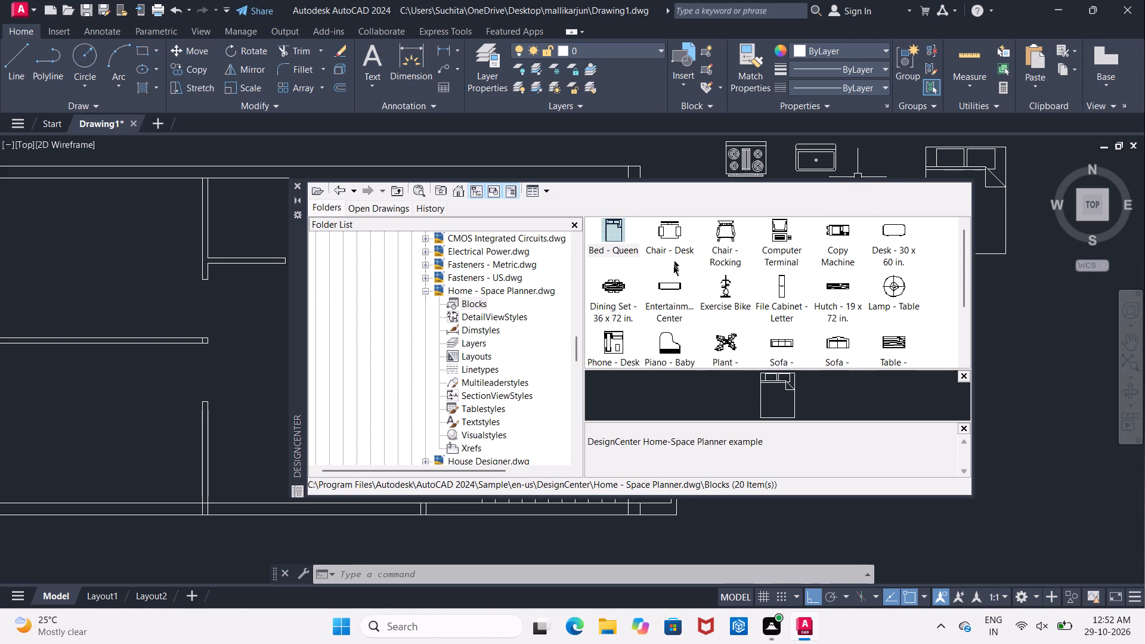
scroll(773, 283, "down", 1)
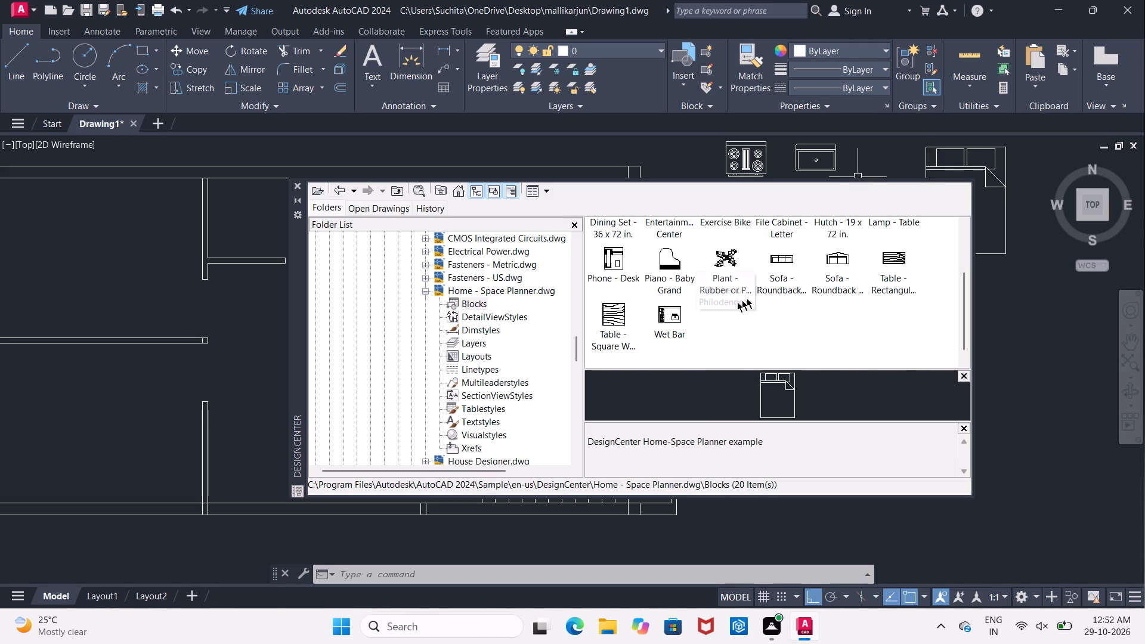
scroll(728, 305, "up", 1)
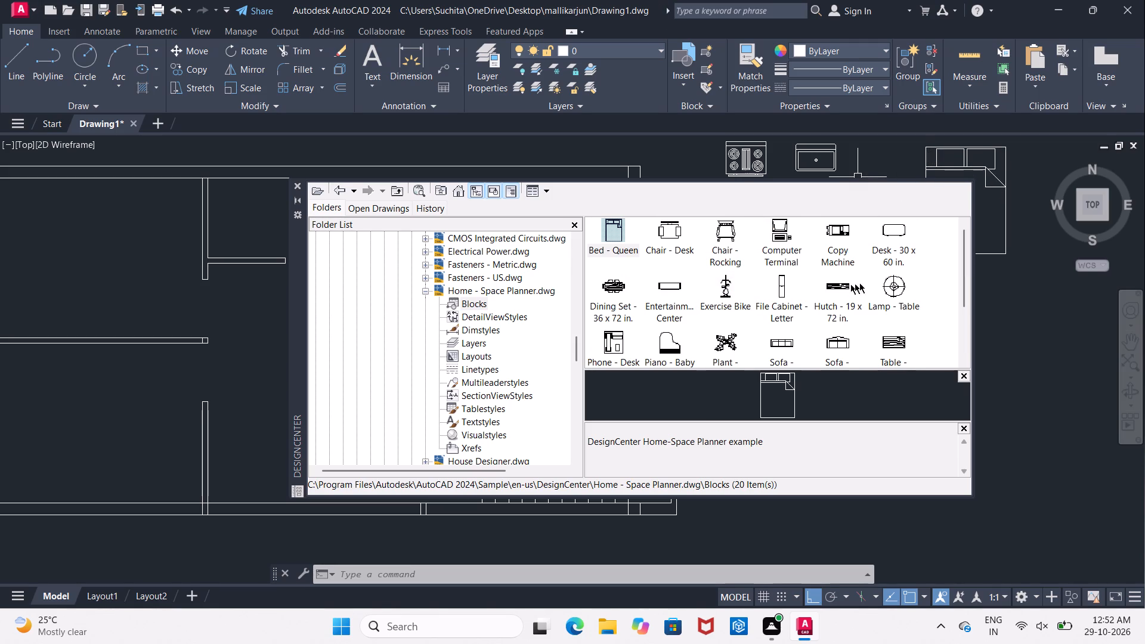
left_click_drag(890, 283, 1022, 300)
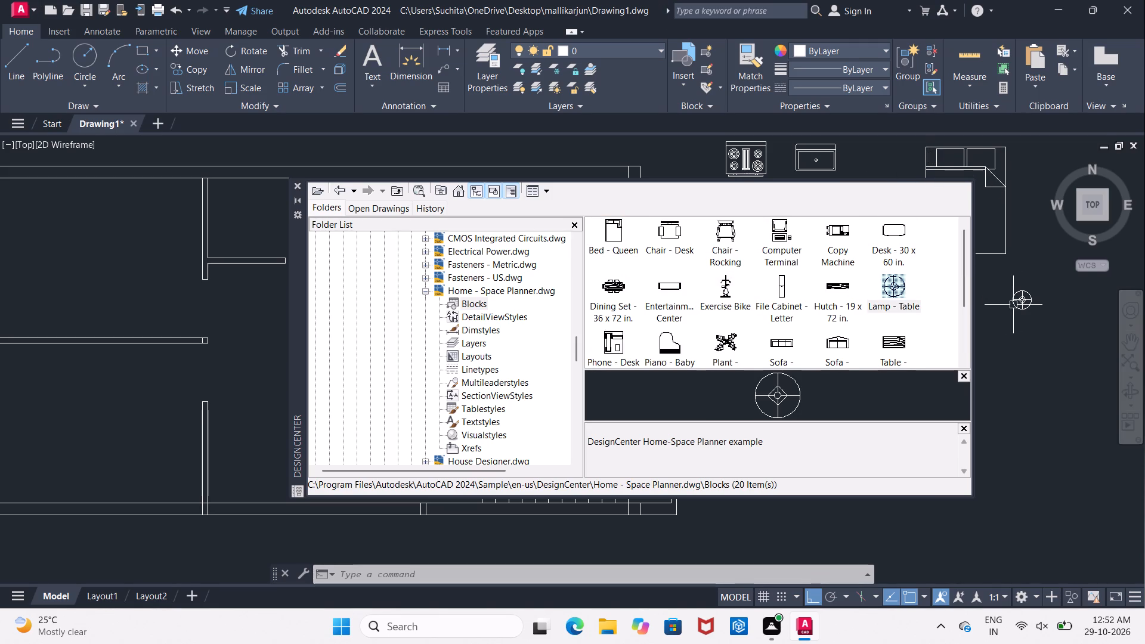
Insert the Toilet - top and Faucet - Bathroom front blocks from House Designer.dwg below the table lamp, and close DesignCenter.
left_click(339, 191)
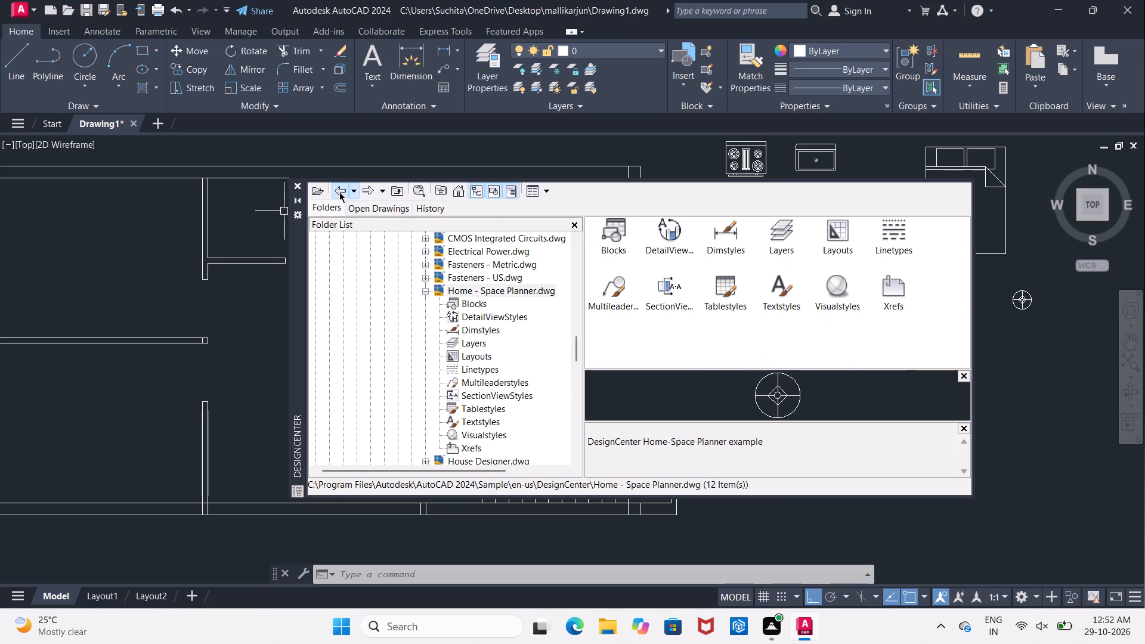
left_click(339, 192)
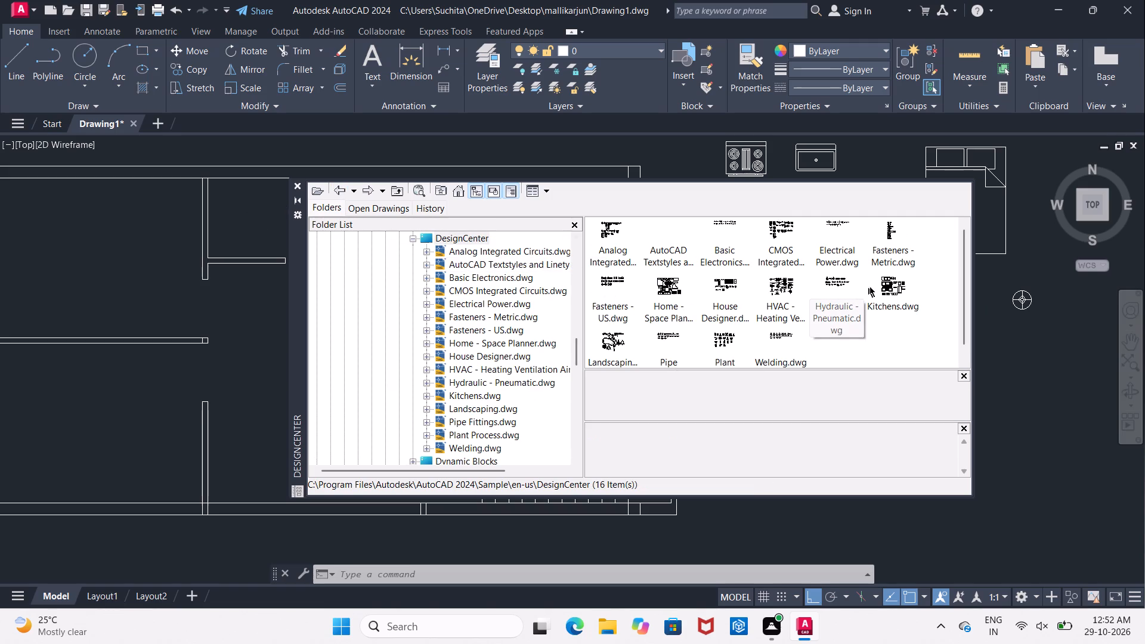
double_click(877, 287)
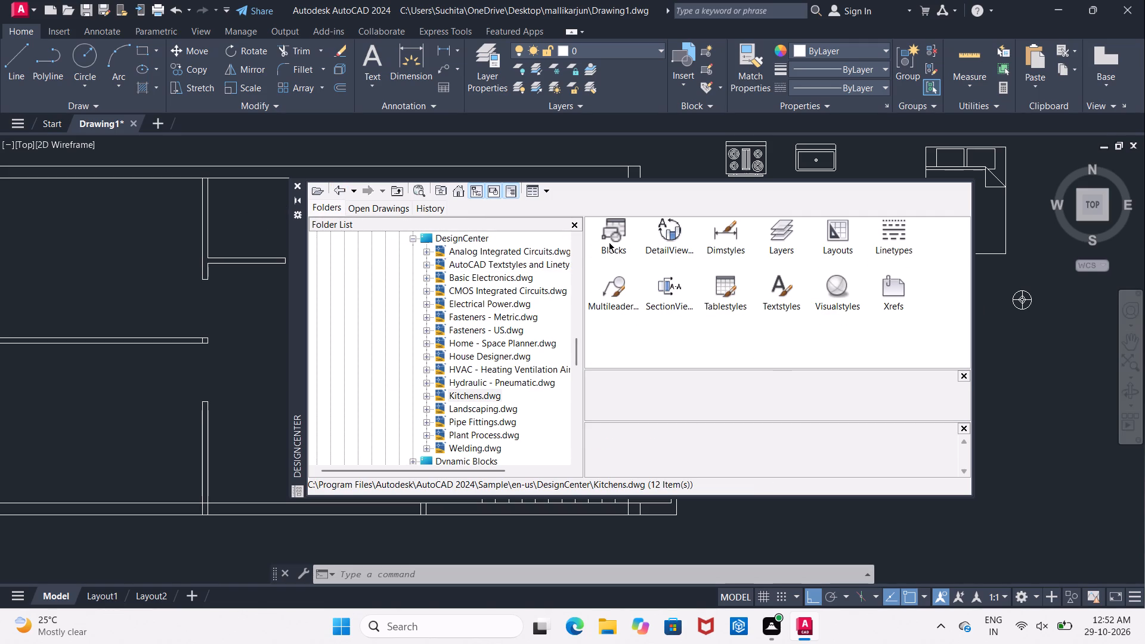
left_click(336, 192)
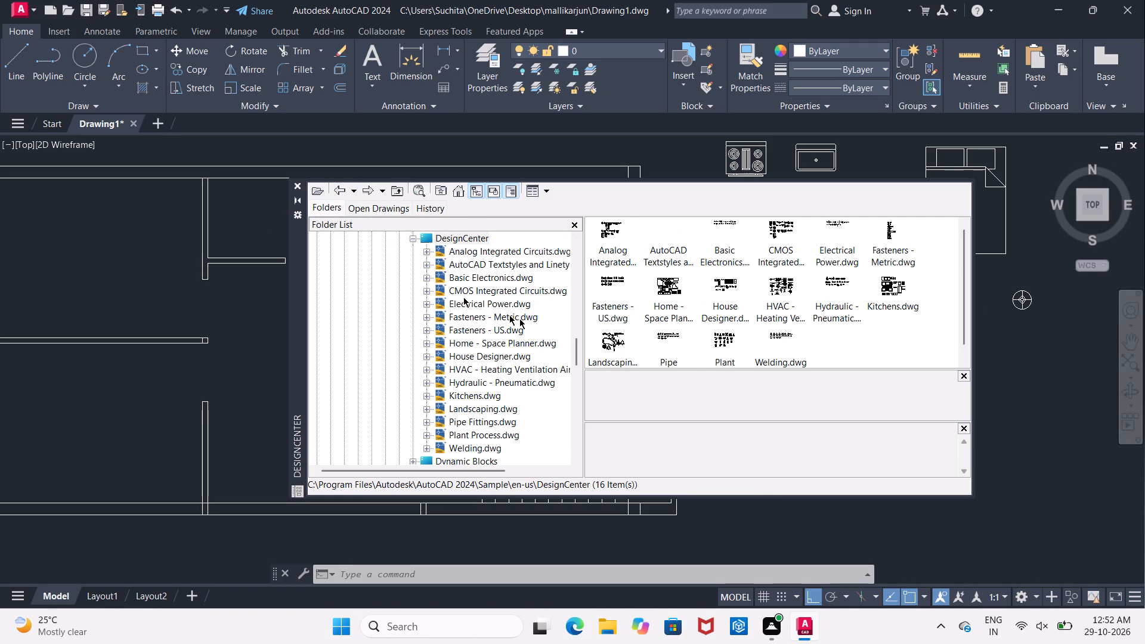
double_click(719, 288)
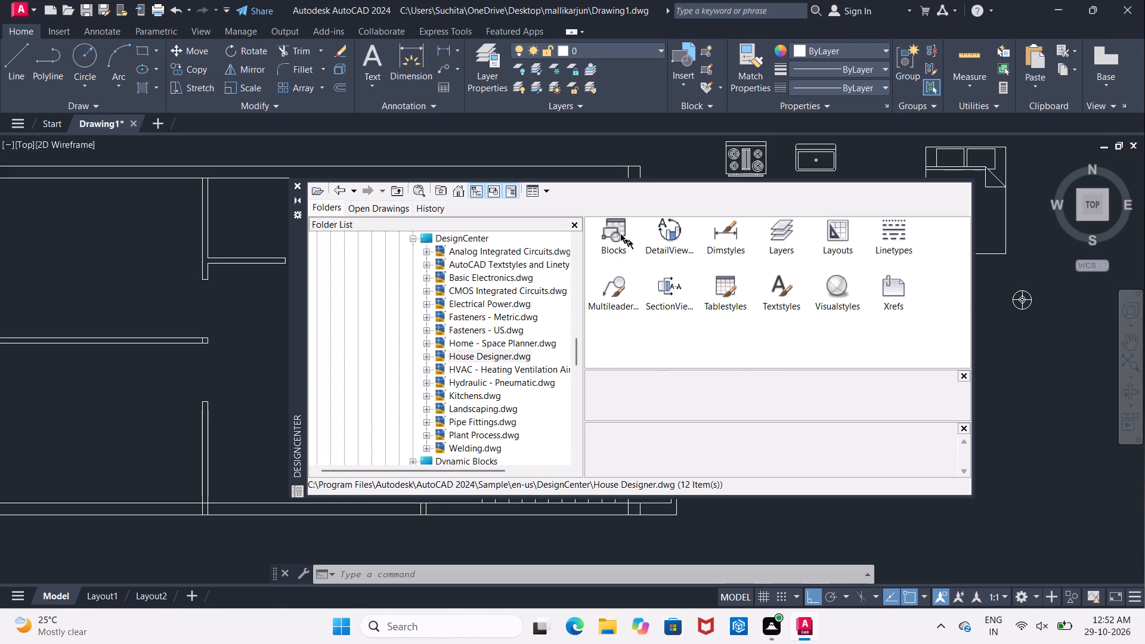
double_click(617, 231)
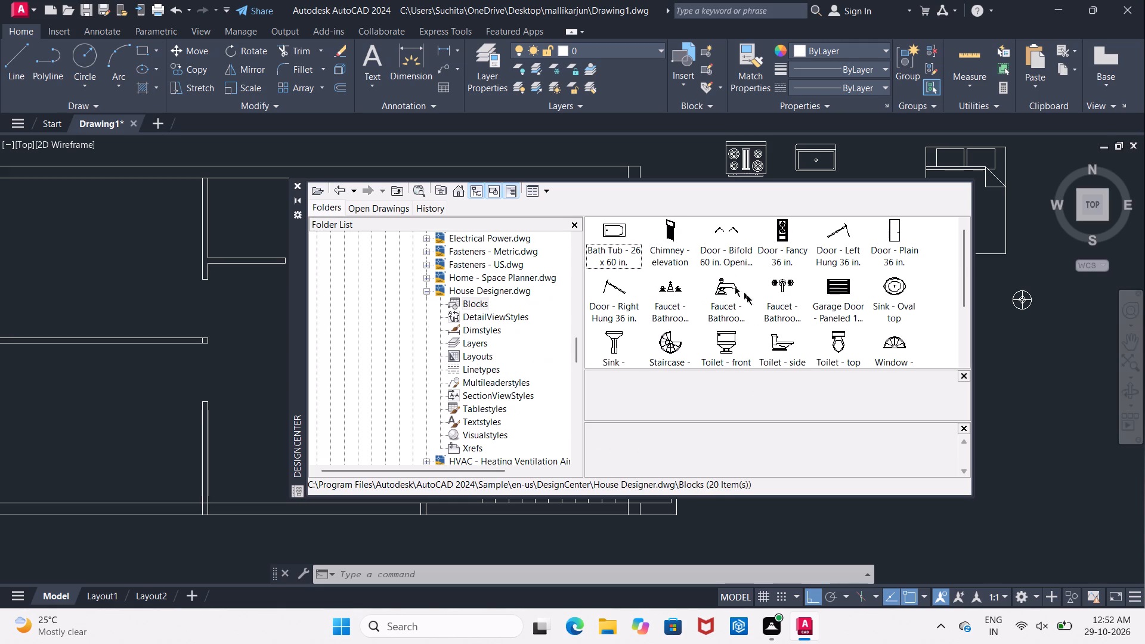
left_click_drag(838, 334, 1017, 360)
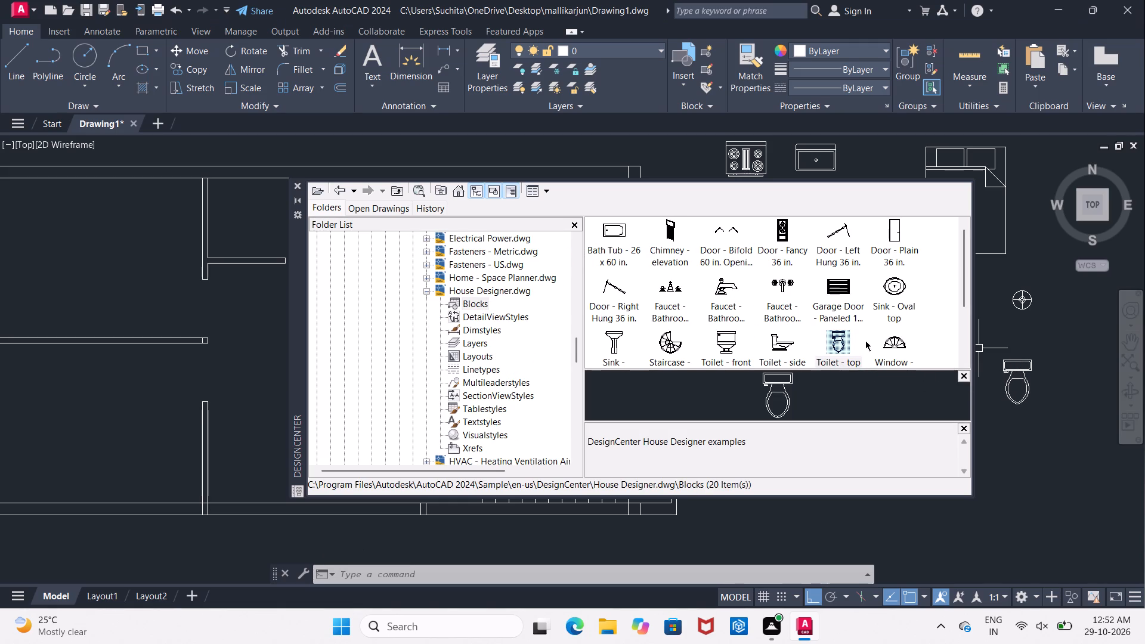
left_click_drag(669, 288, 670, 289)
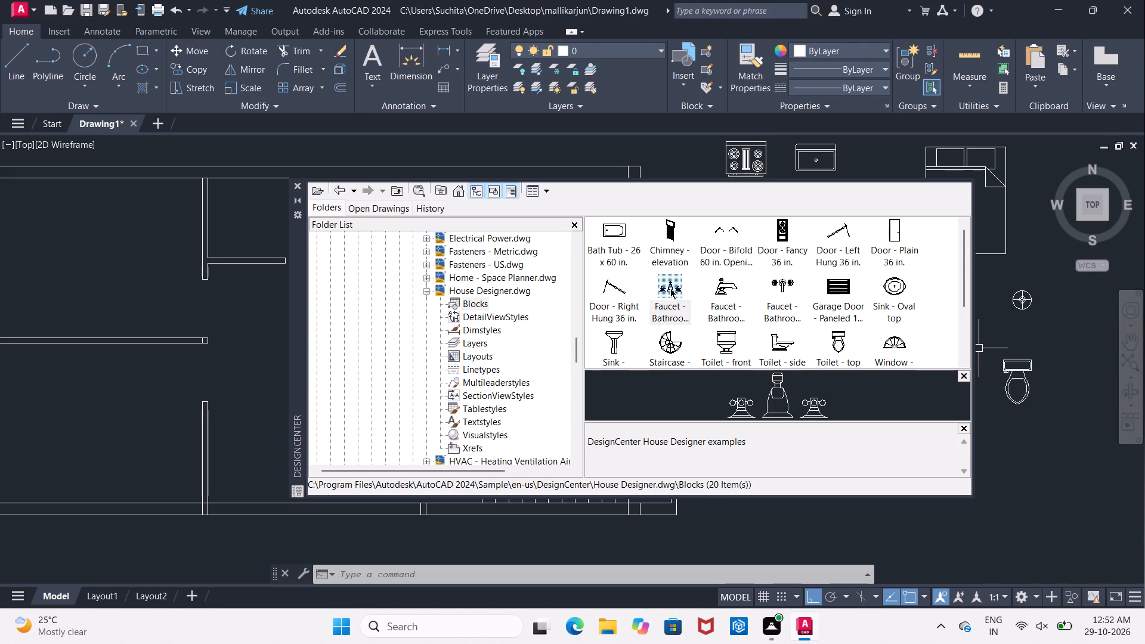
left_click_drag(670, 289, 1002, 436)
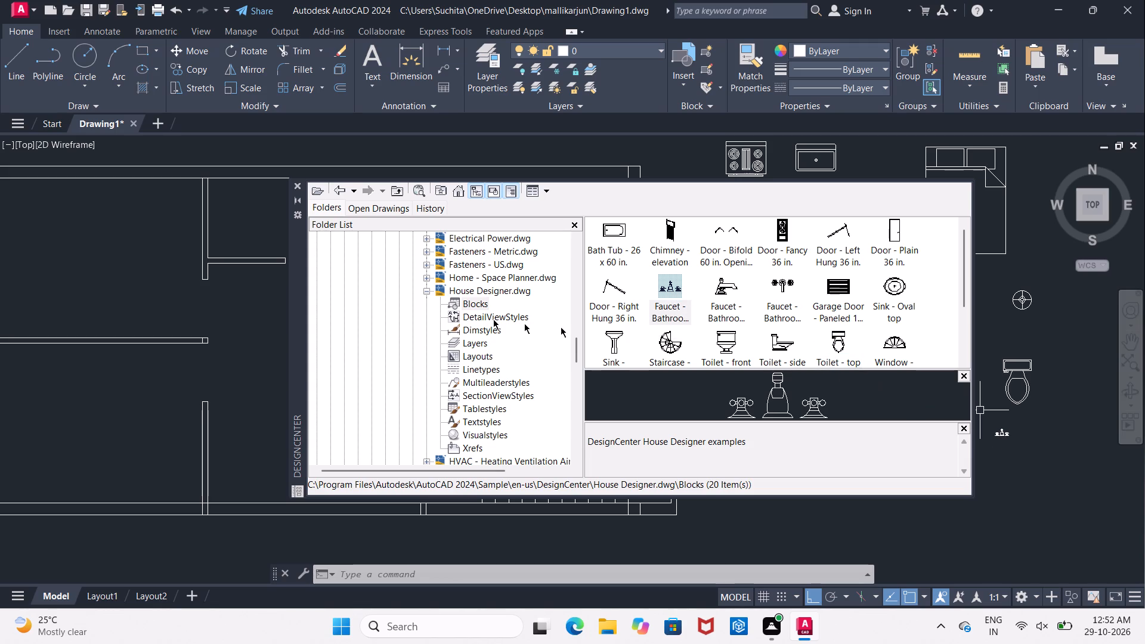
left_click(299, 187)
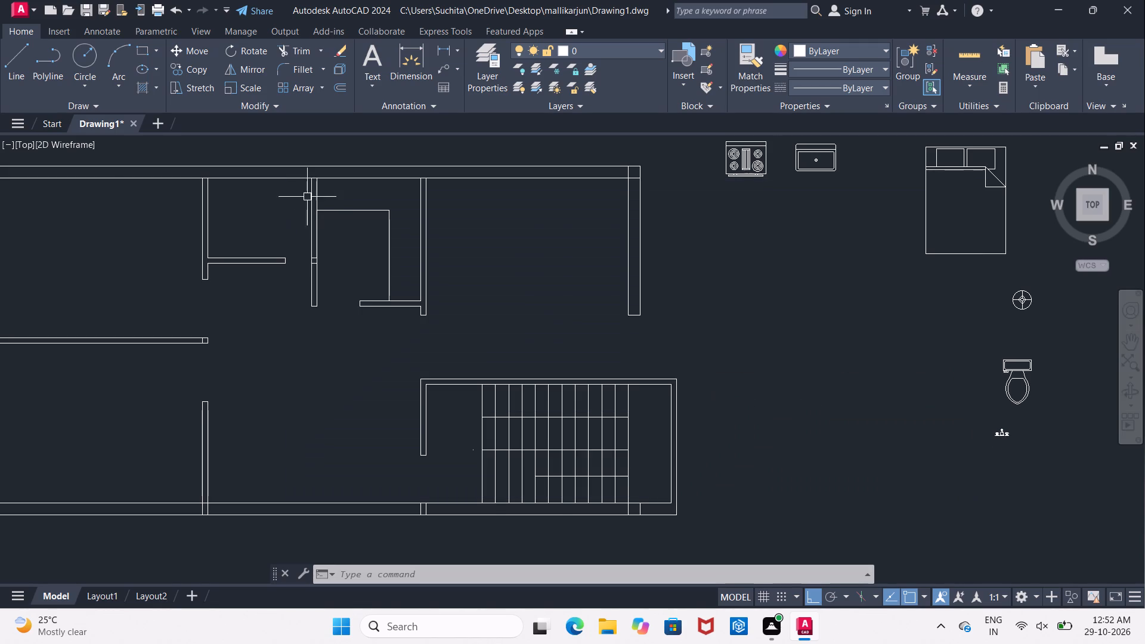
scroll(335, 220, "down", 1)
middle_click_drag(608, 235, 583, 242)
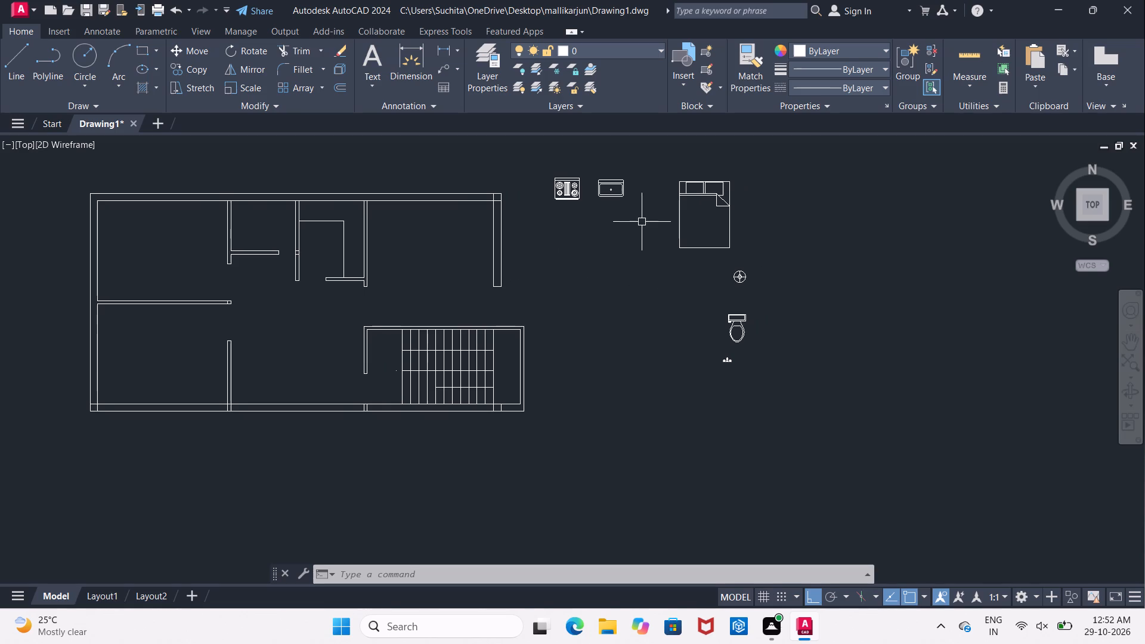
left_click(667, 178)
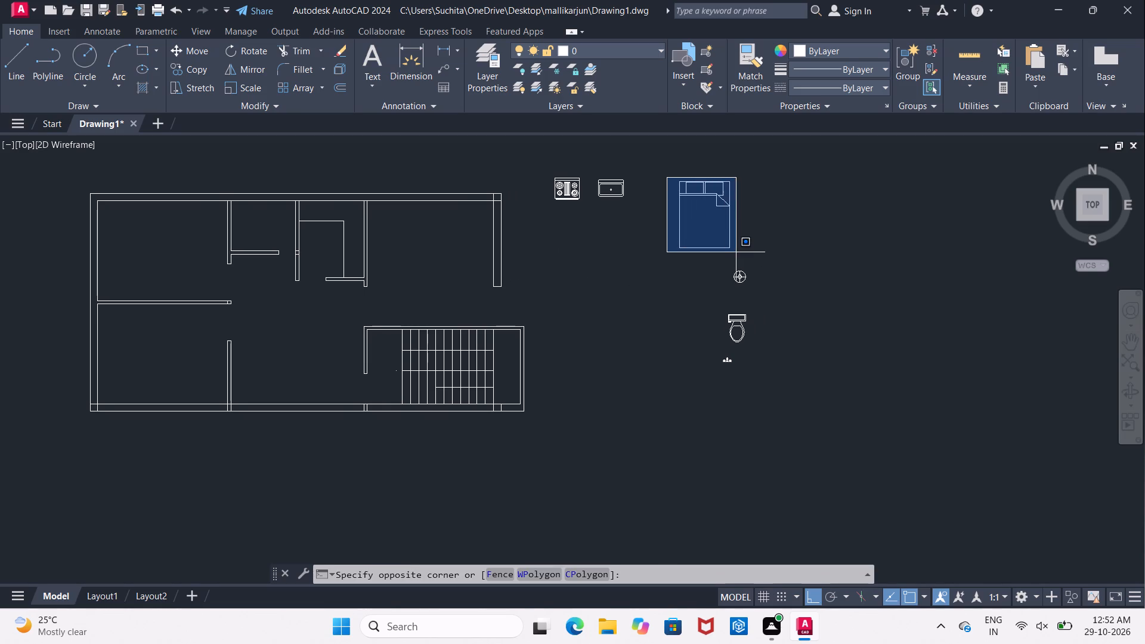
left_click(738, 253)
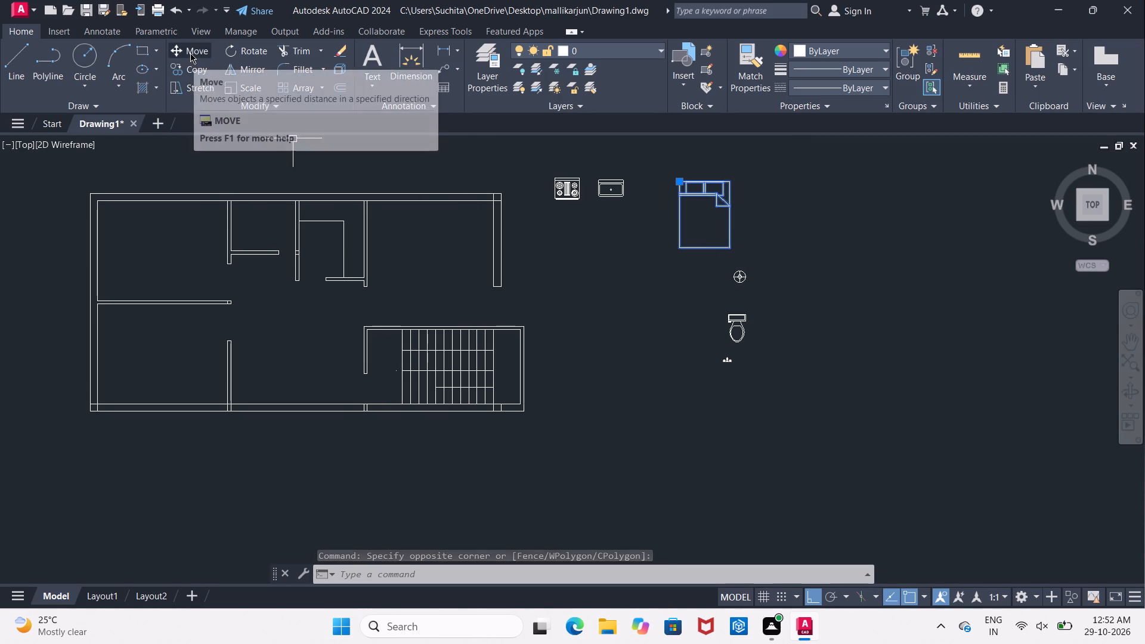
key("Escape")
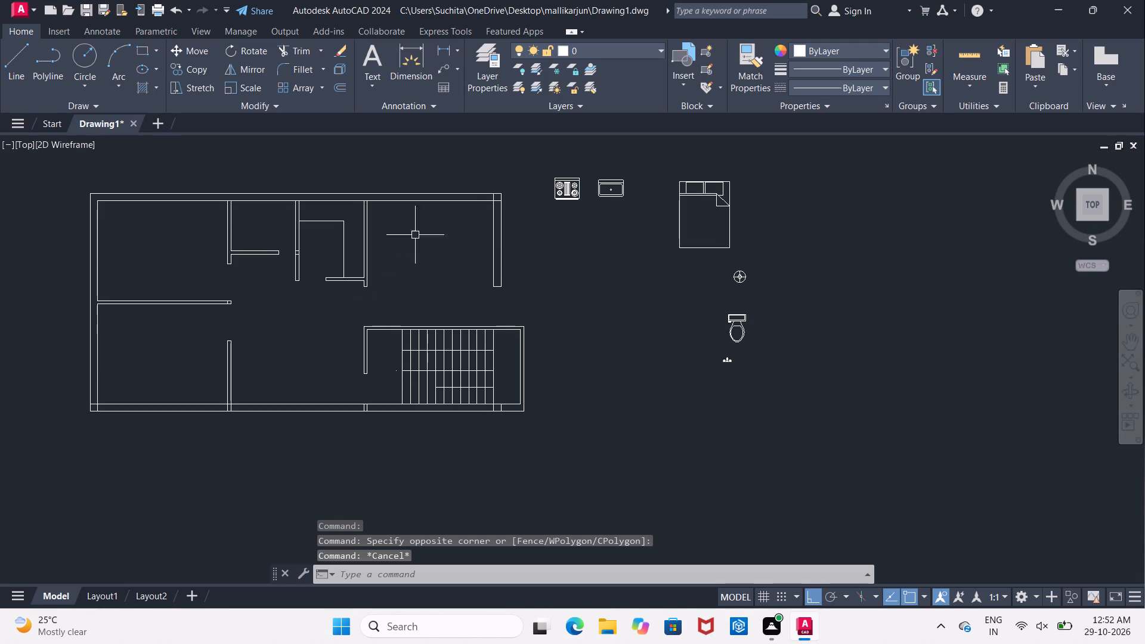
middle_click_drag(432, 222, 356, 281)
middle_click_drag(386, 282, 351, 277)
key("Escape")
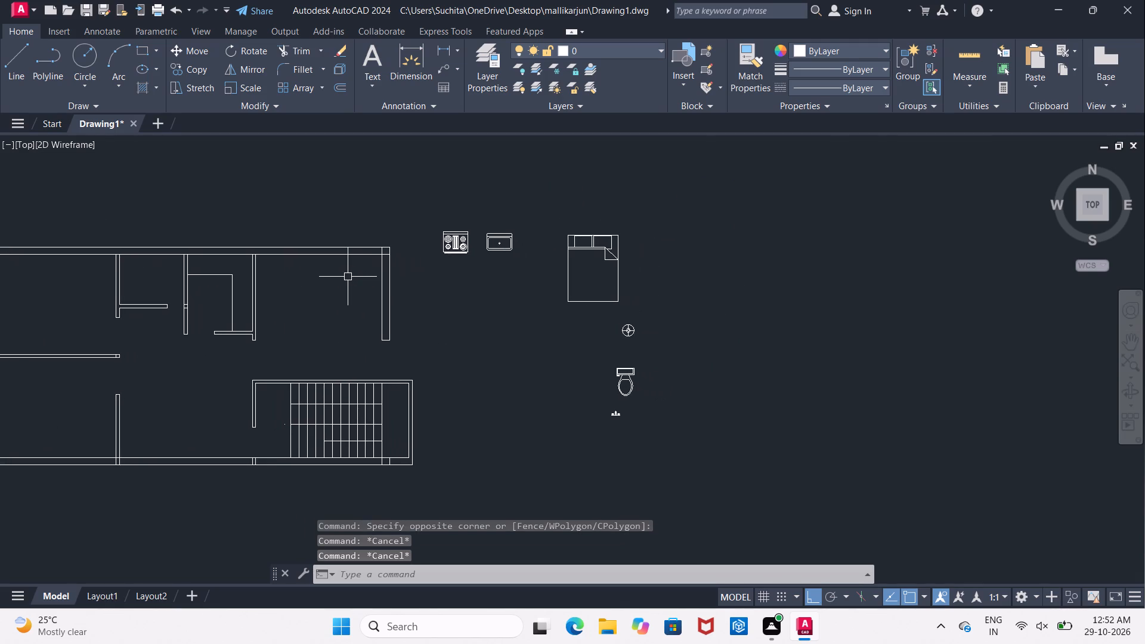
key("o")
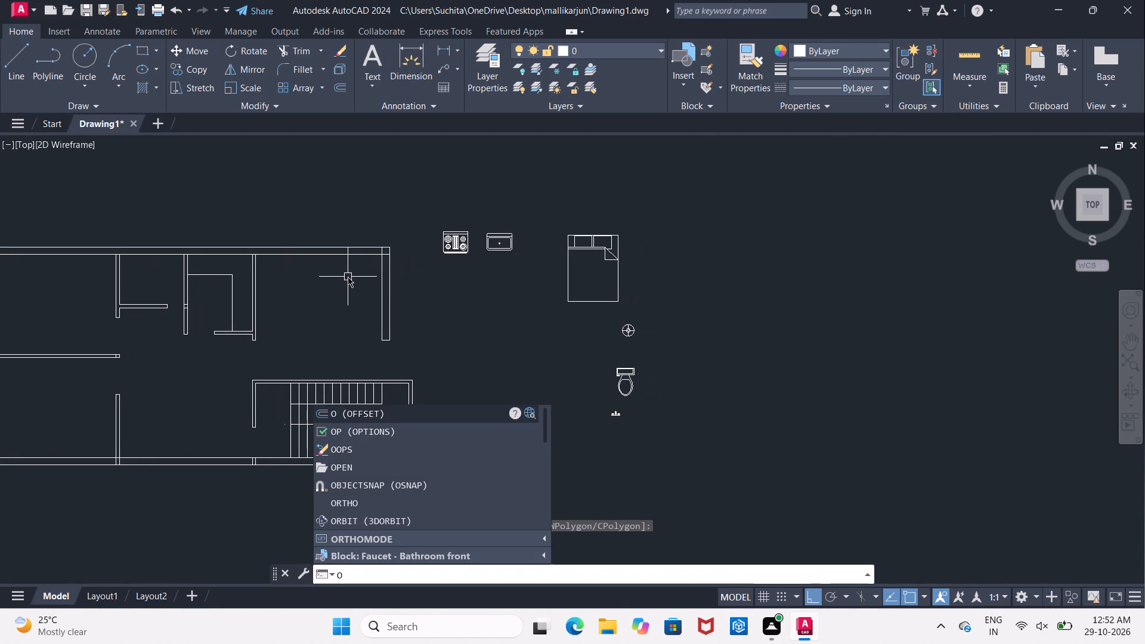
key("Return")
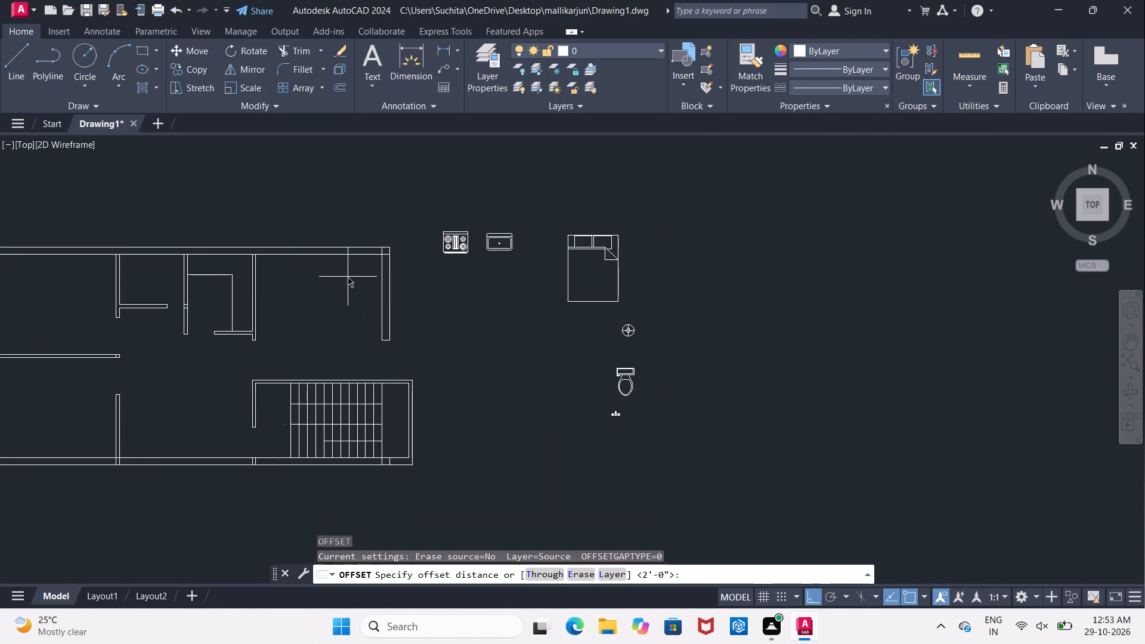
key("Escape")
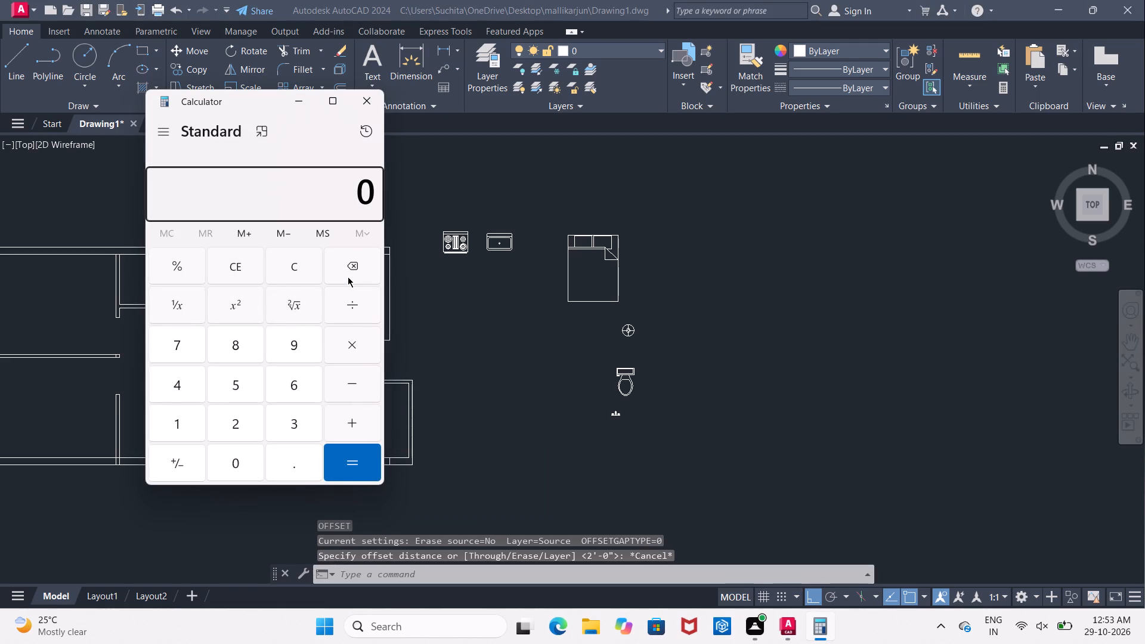
Switch to Calculator, divide 6.6 by 2, and return to the drawing.
type("6.6/2")
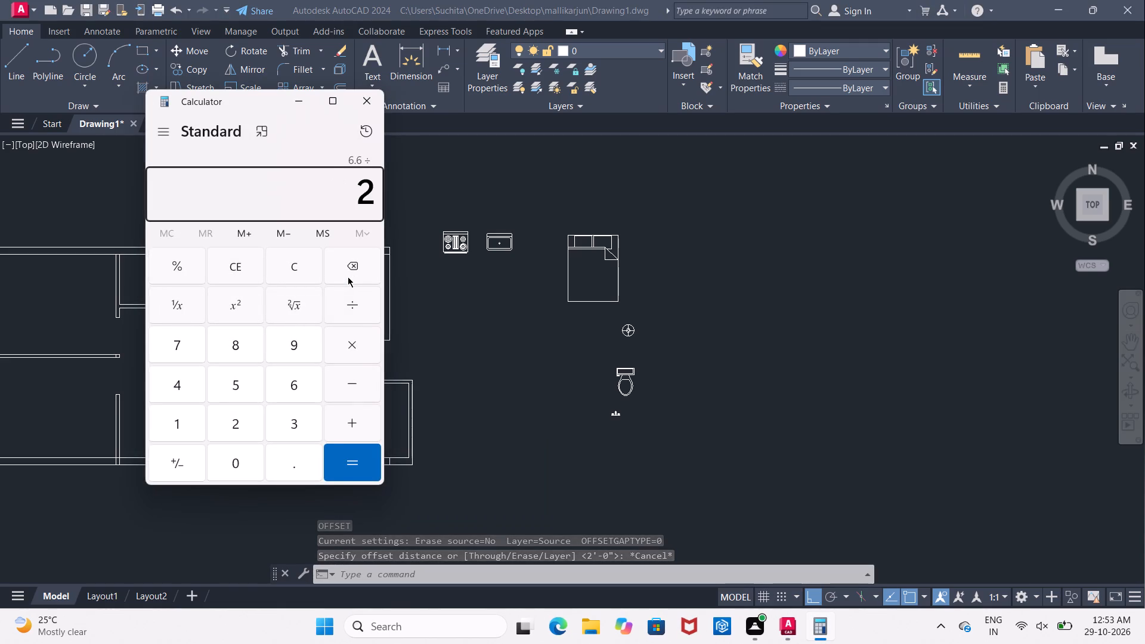
key("Return")
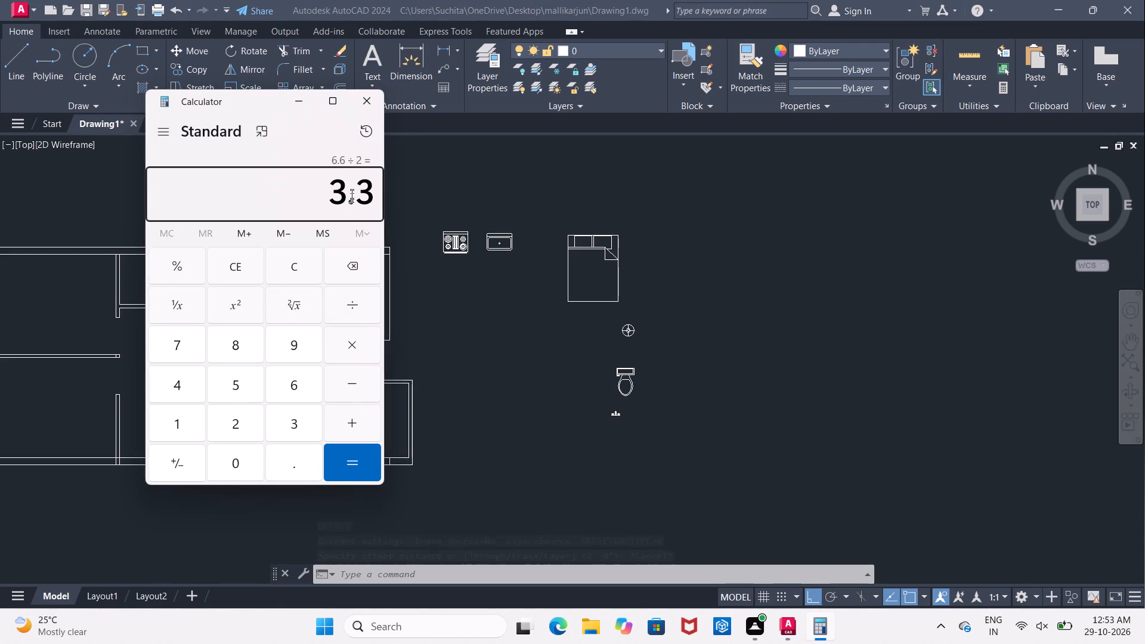
left_click(365, 107)
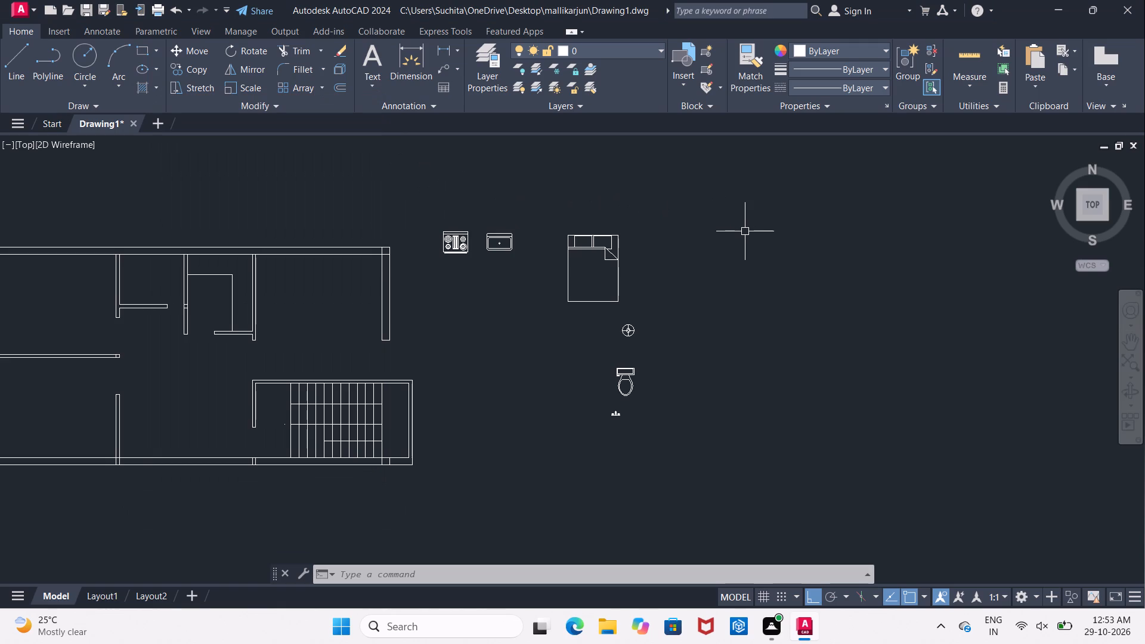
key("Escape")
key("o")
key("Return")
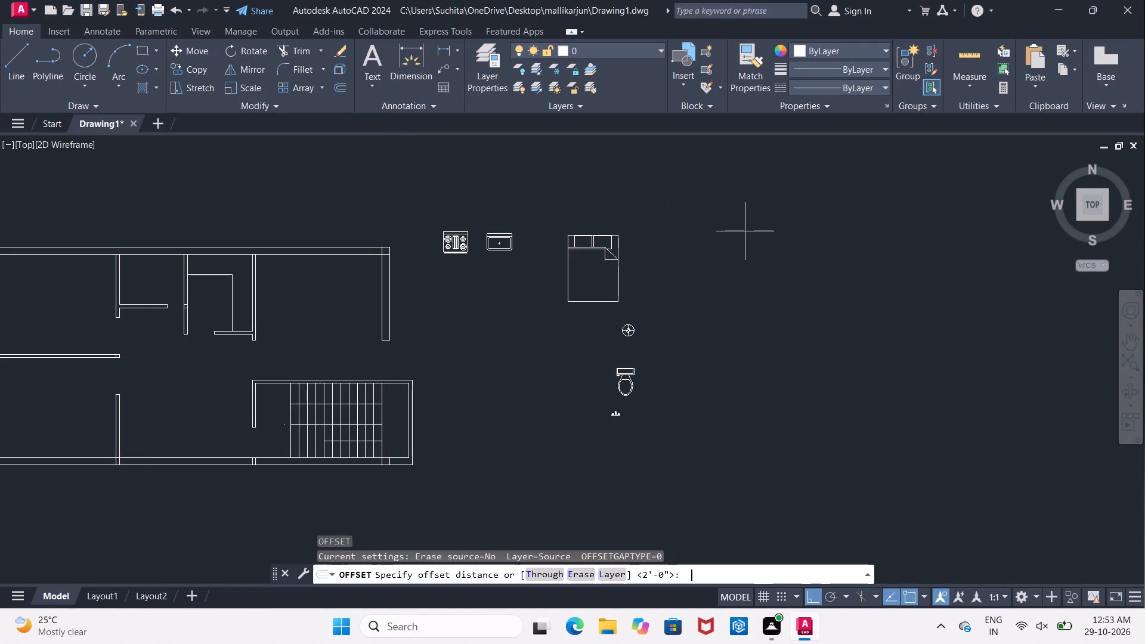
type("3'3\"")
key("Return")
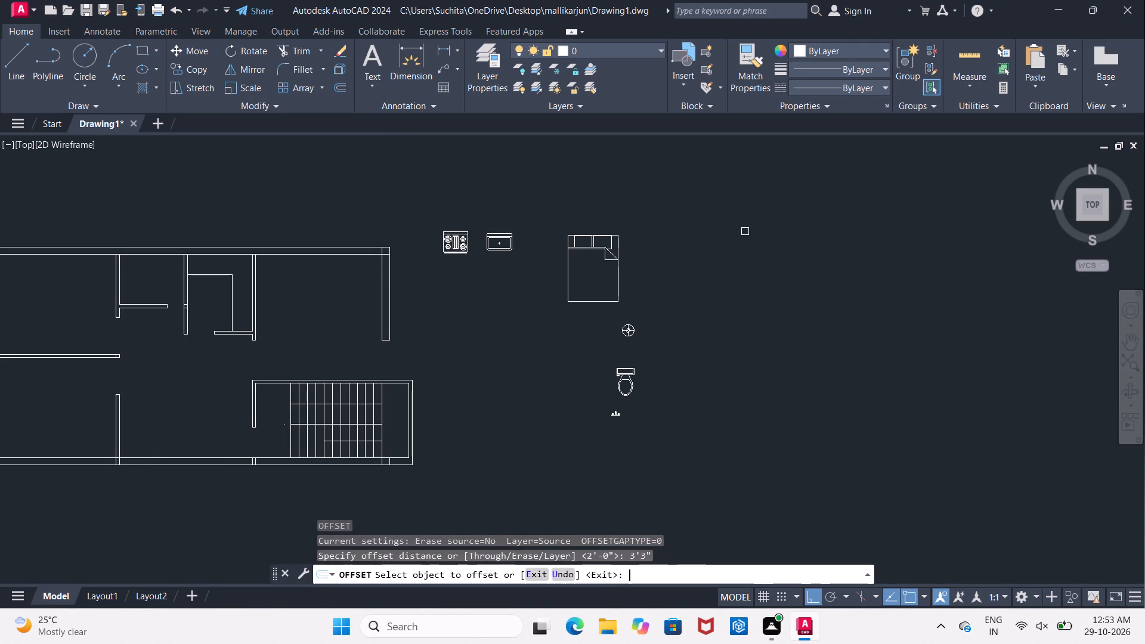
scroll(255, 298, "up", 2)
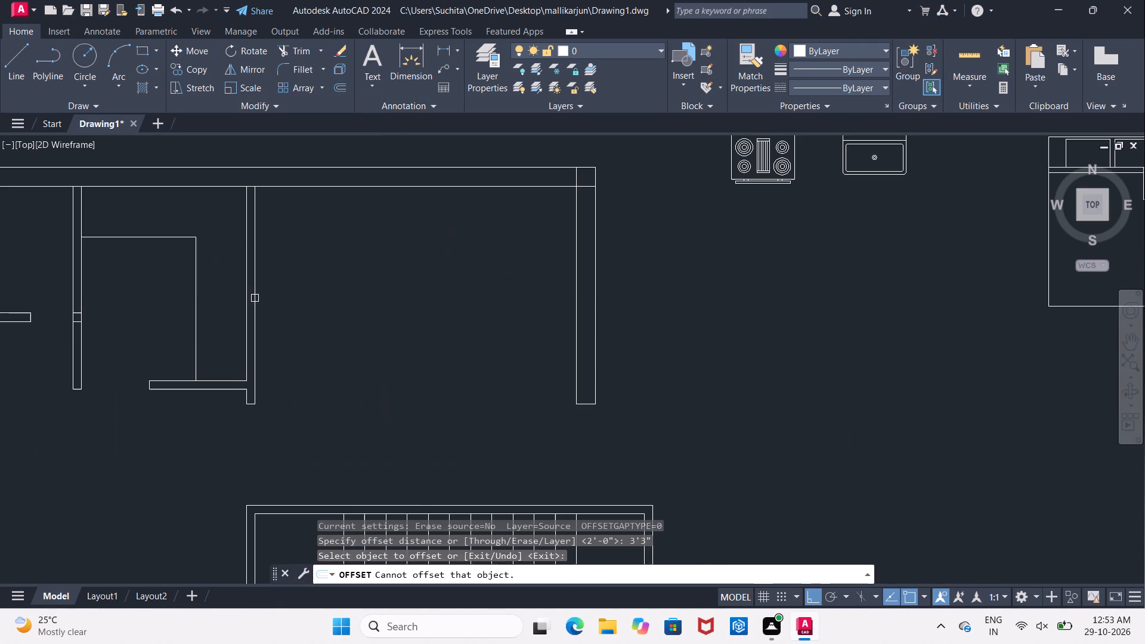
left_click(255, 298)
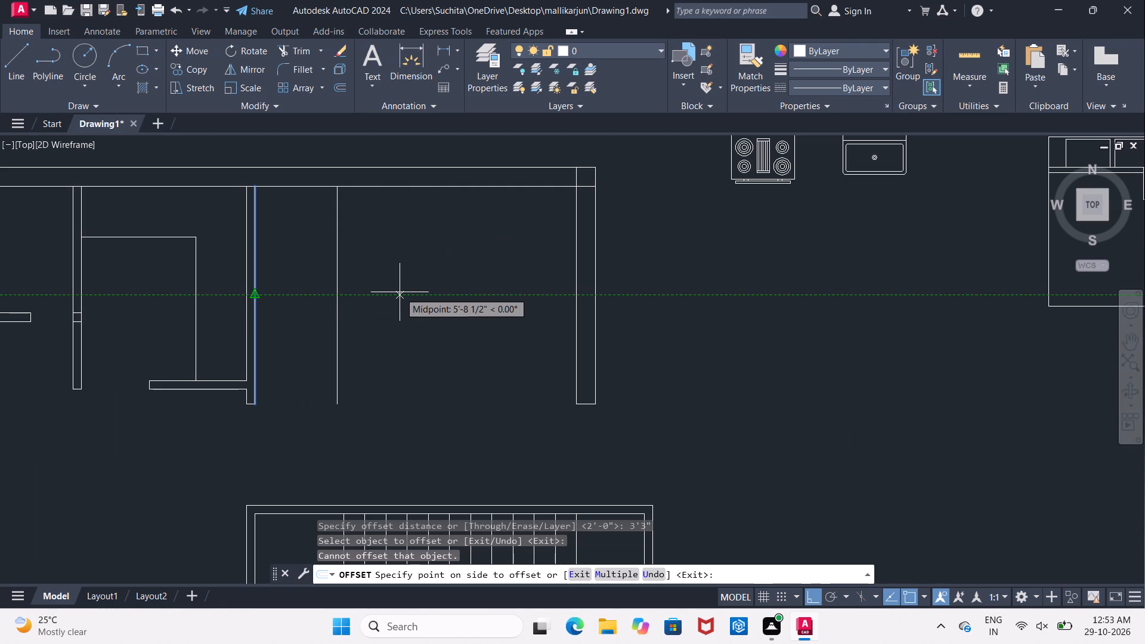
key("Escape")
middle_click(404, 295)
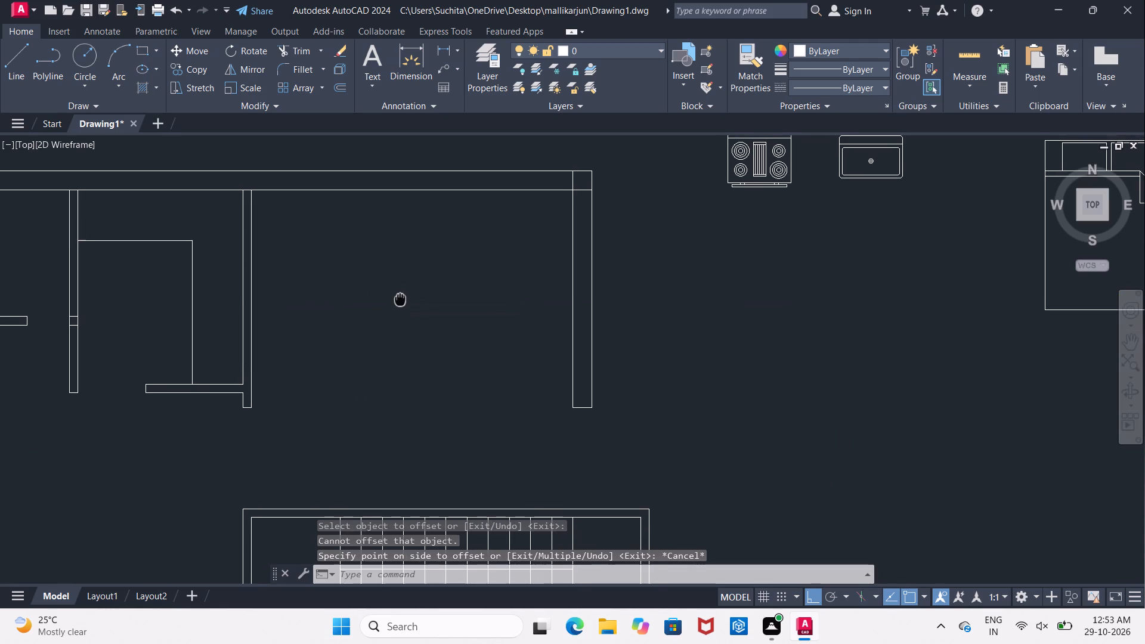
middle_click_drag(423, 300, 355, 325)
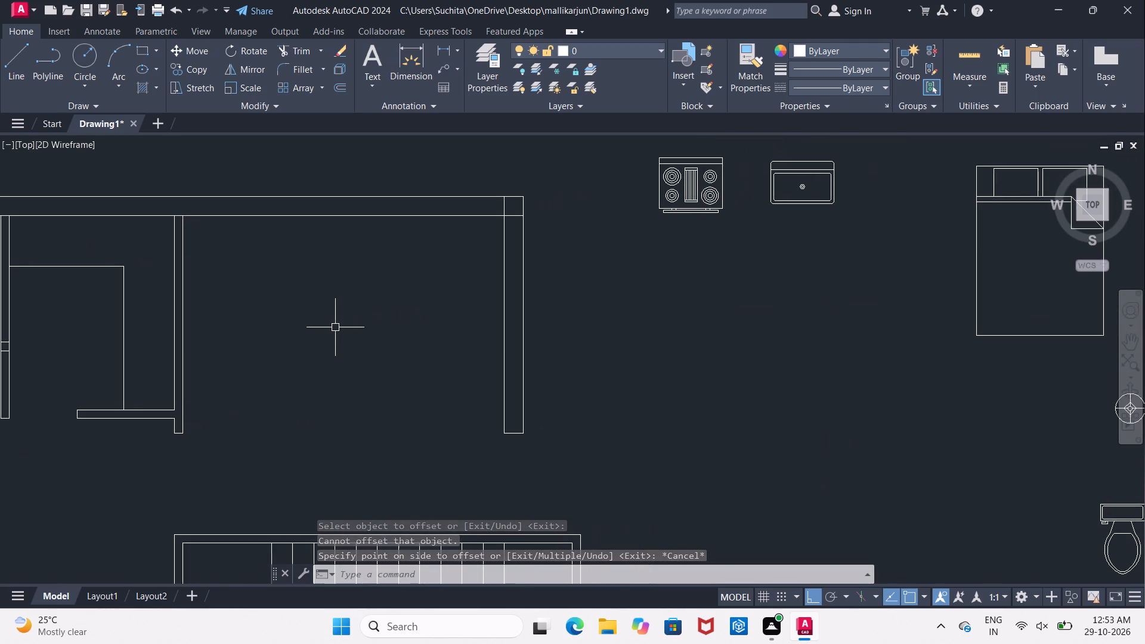
Switch to Calculator, divide 12.8 by 2, and return to the drawing.
key("Escape")
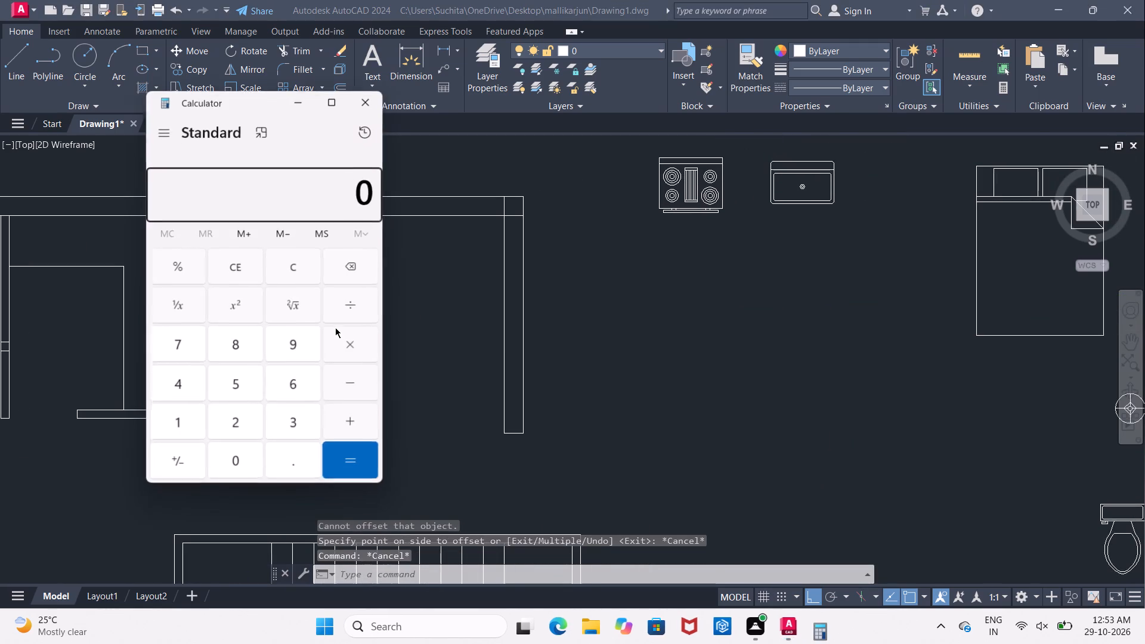
key("1")
key("Escape")
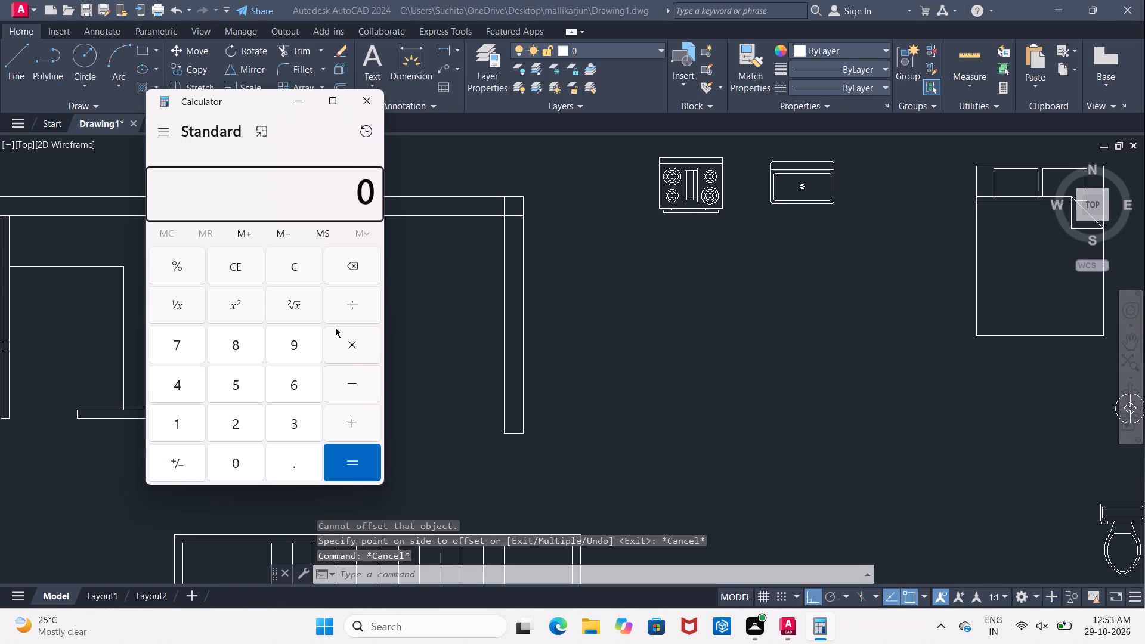
left_click(372, 107)
middle_click_drag(591, 248, 542, 270)
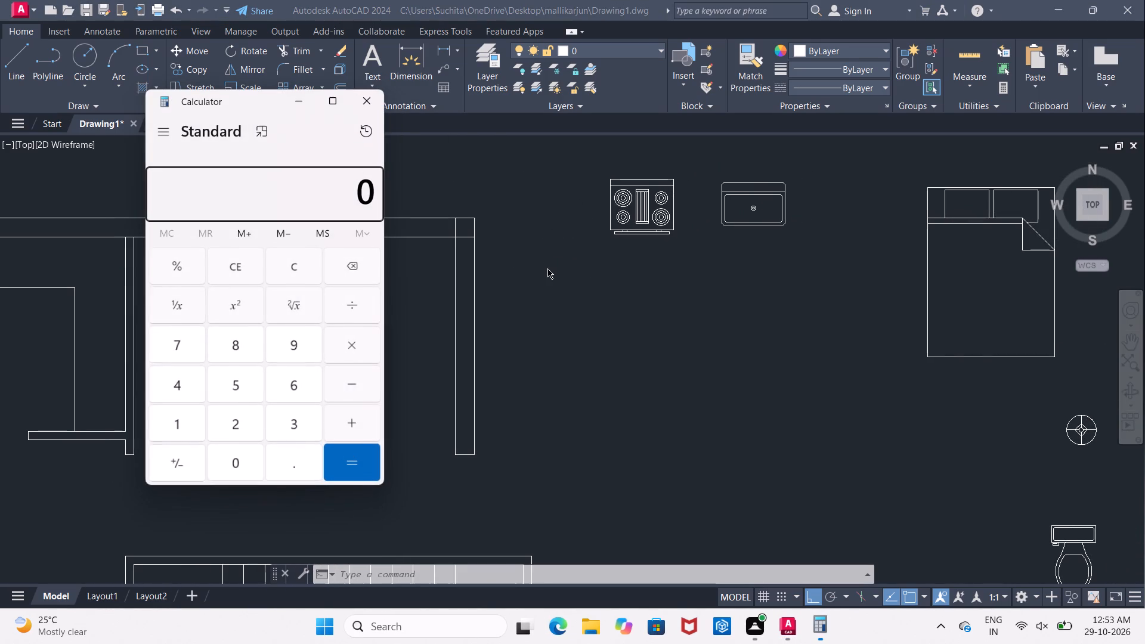
type("12.8/")
key("2")
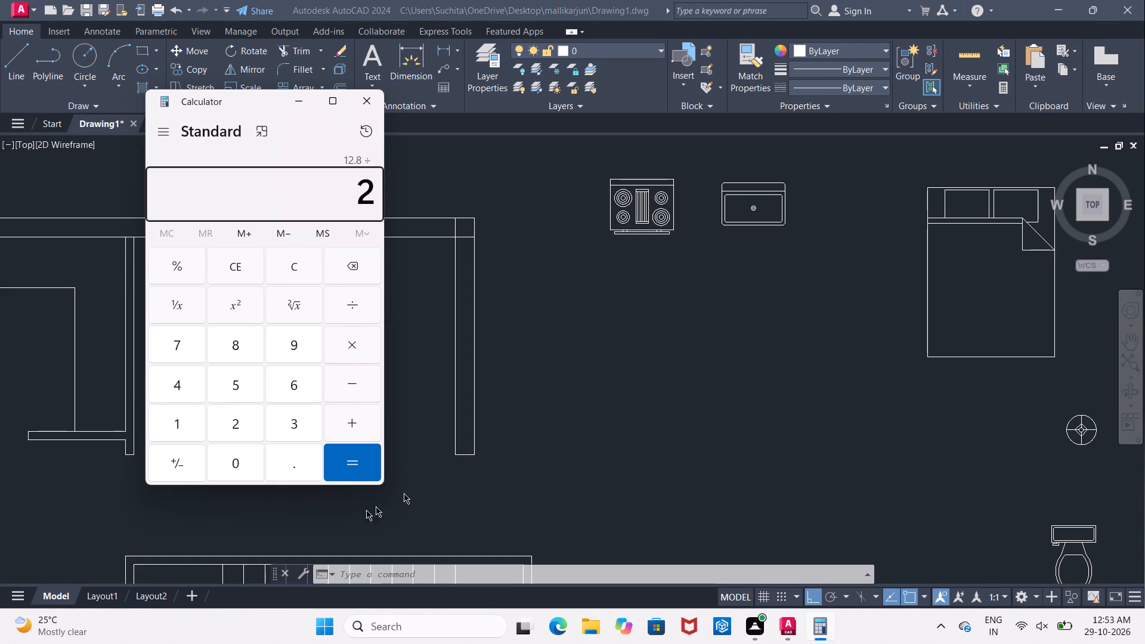
left_click(346, 476)
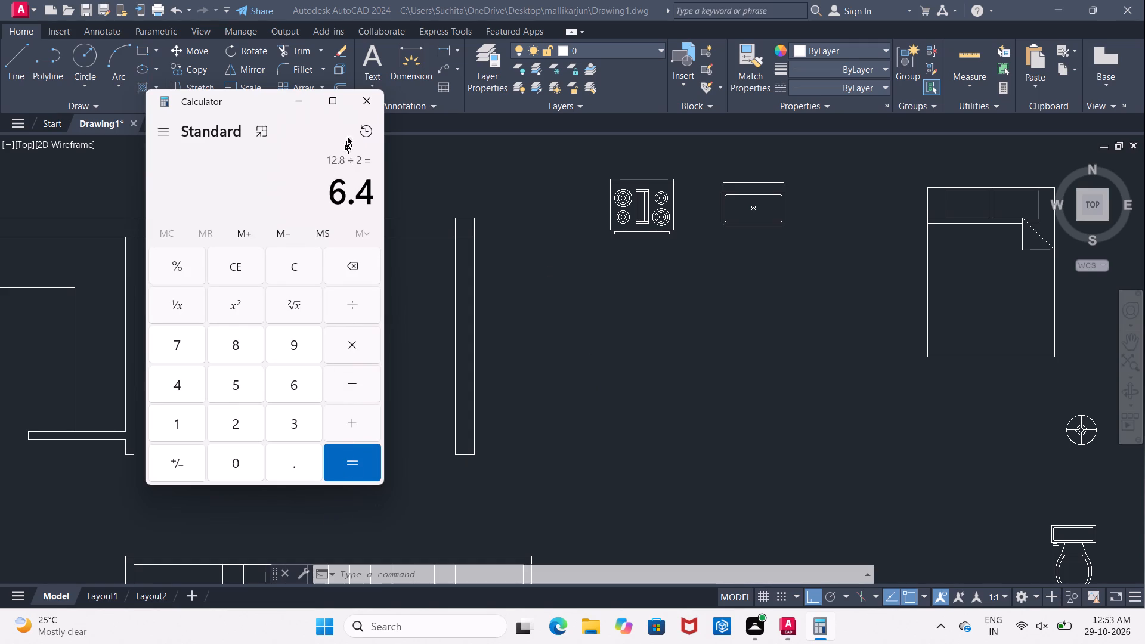
left_click(363, 107)
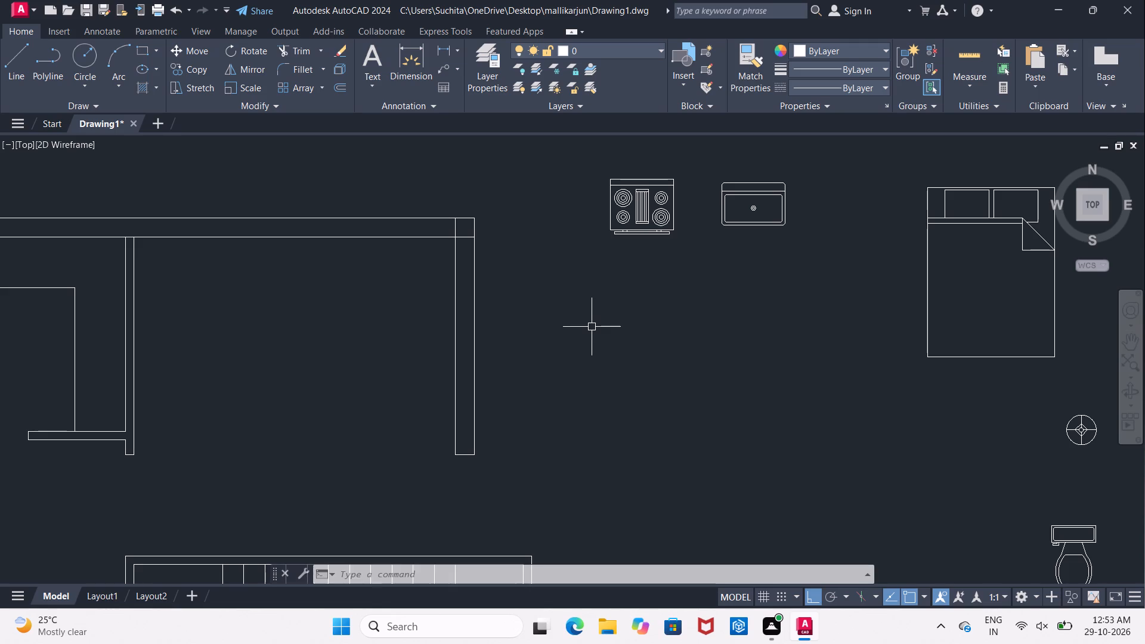
Offset the inner face of the upper-right room's left partition 6'4" into the room as a centre guide line.
key("o")
key("Return")
type("6'4\"")
key("Return")
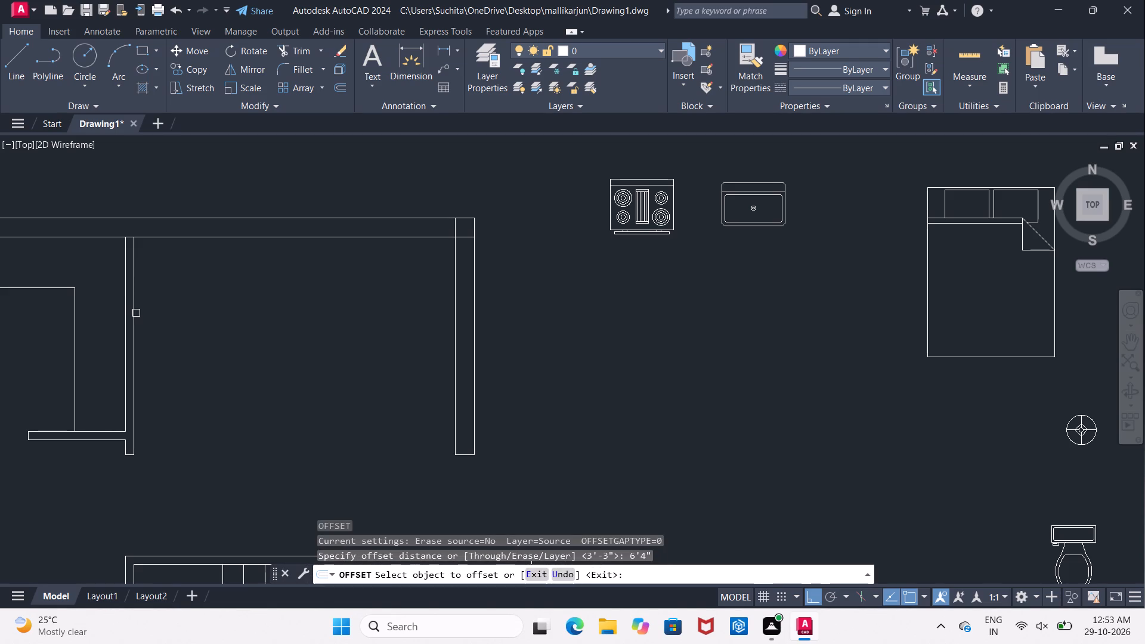
left_click_drag(133, 317, 151, 321)
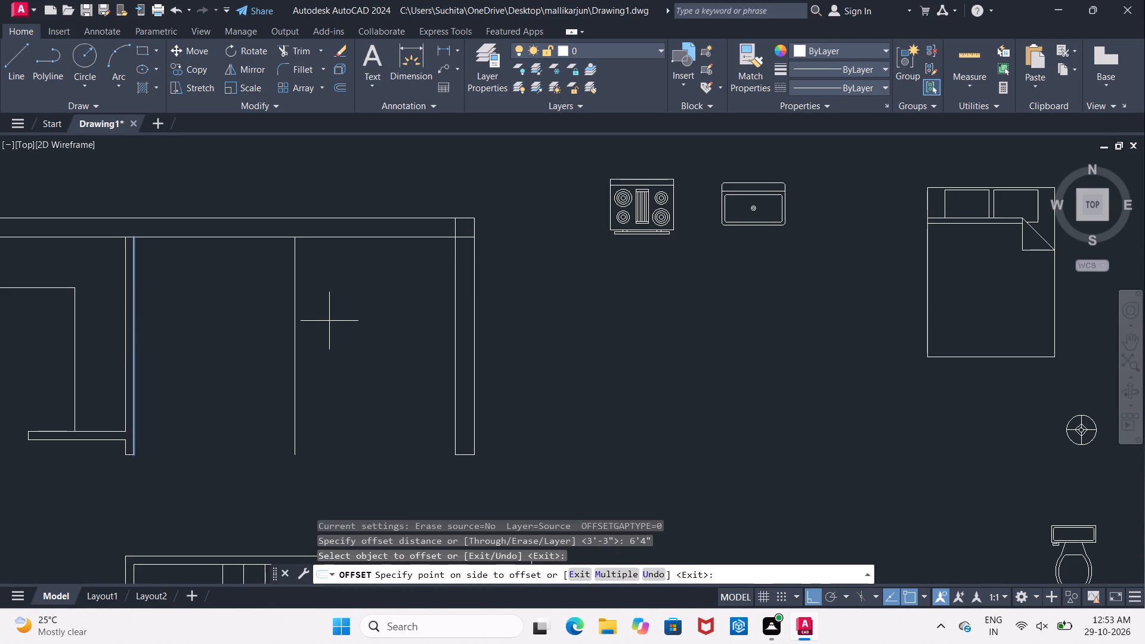
left_click(329, 321)
key("Escape")
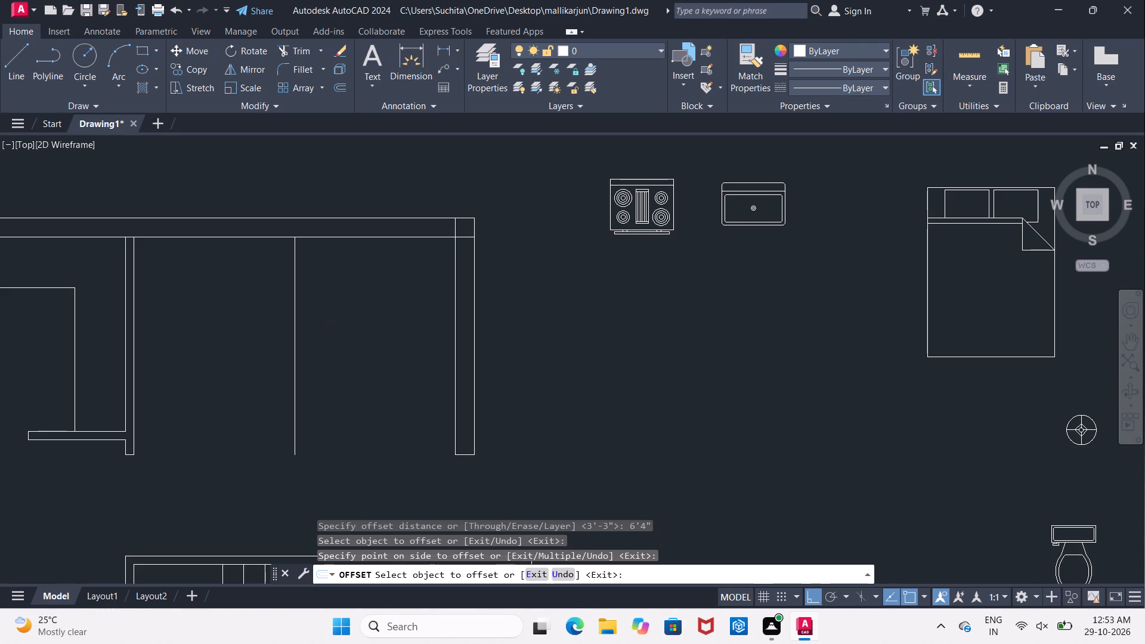
Offset the upper-right room's centre guide line 2' to each side to mark the window opening's edges.
key("o")
key("Return")
type("2'")
key("Return")
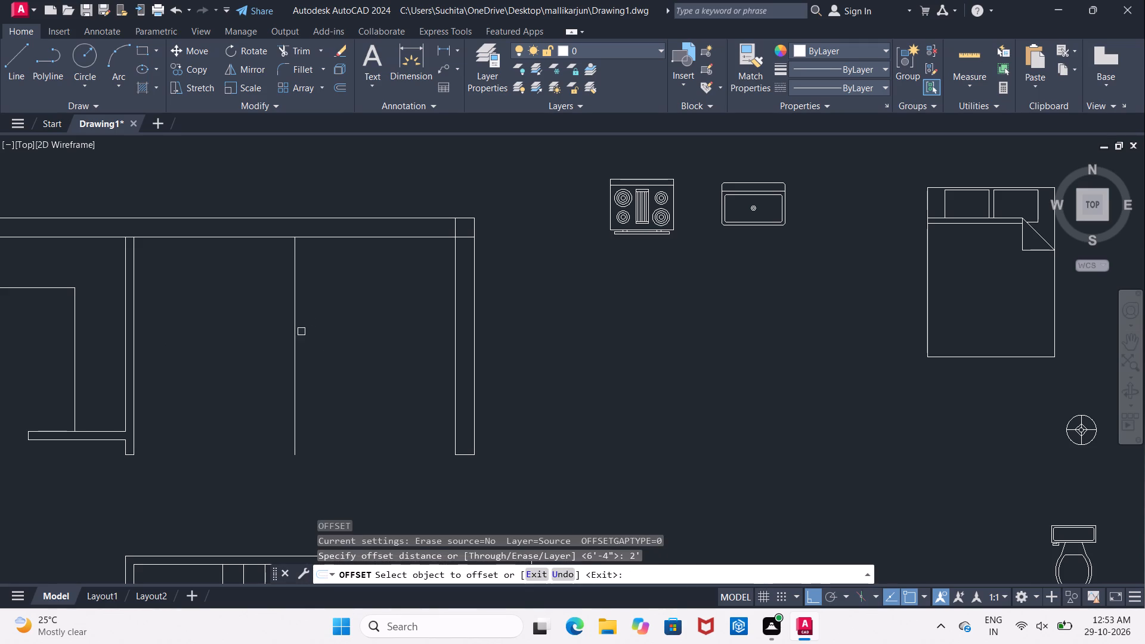
left_click(298, 336)
left_click(377, 345)
left_click(294, 363)
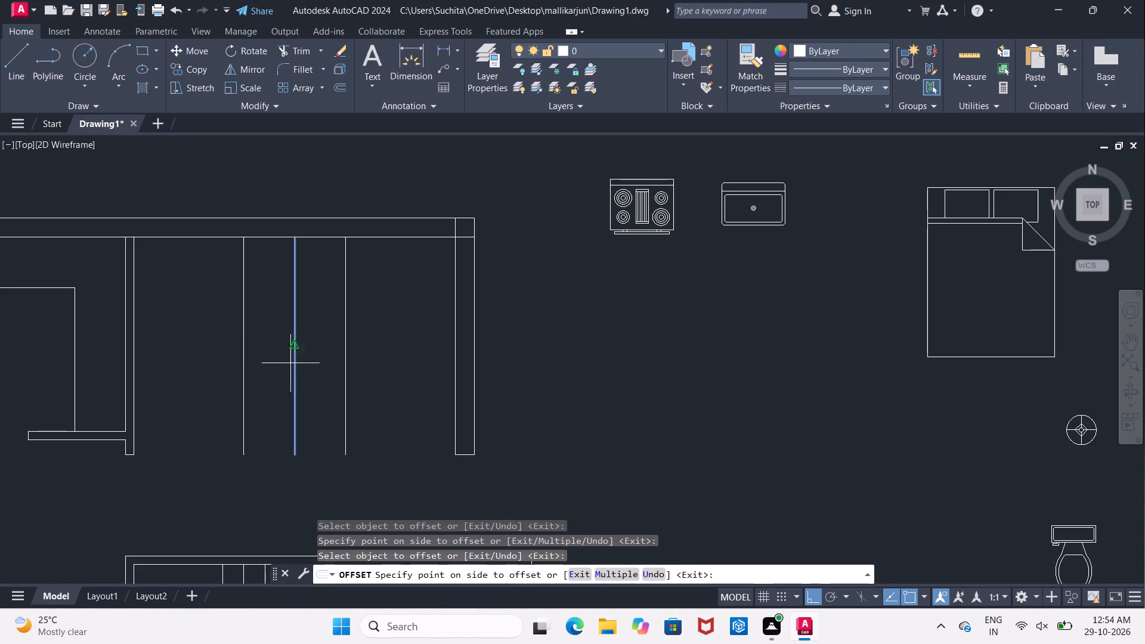
left_click(245, 360)
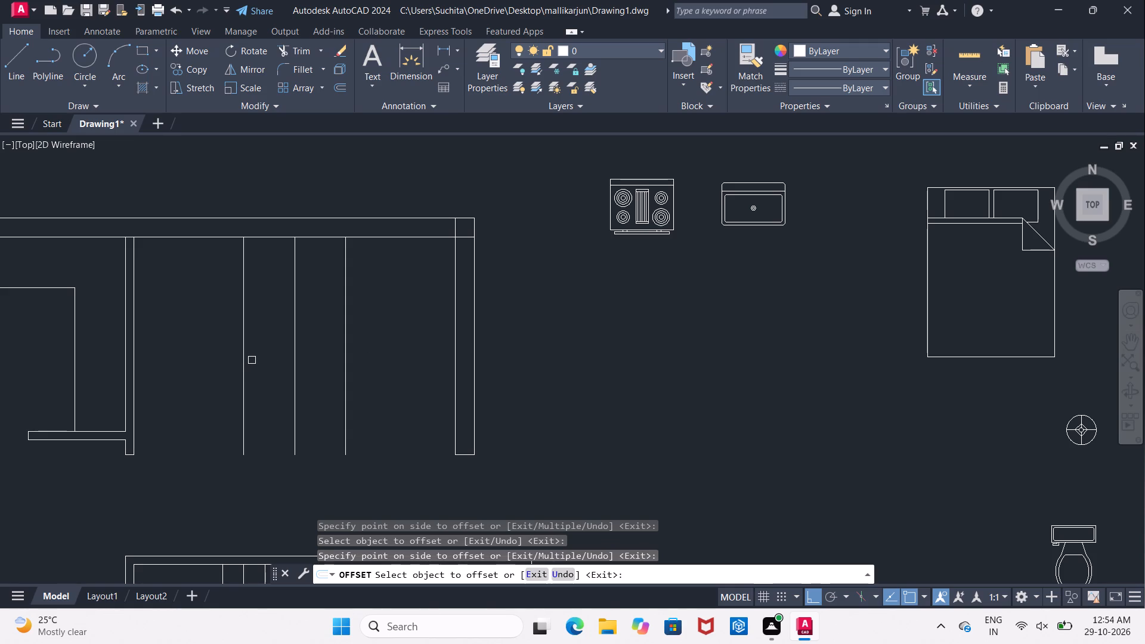
key("Escape")
Extend the two window edge lines up through the top wall to its outer face.
type("EX")
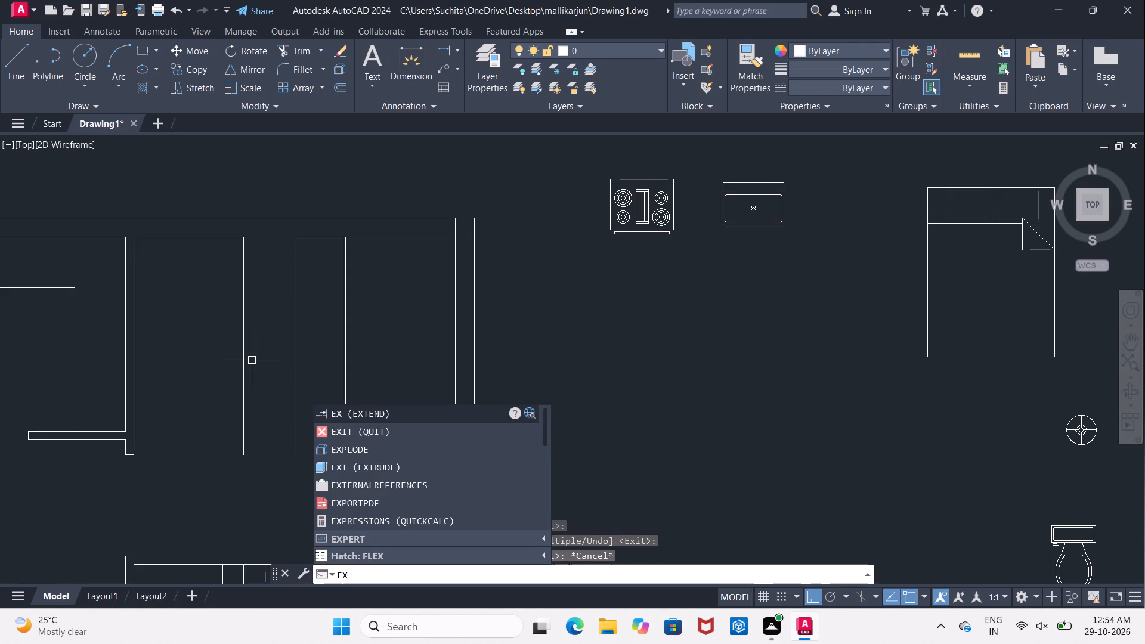
key("space")
key("space")
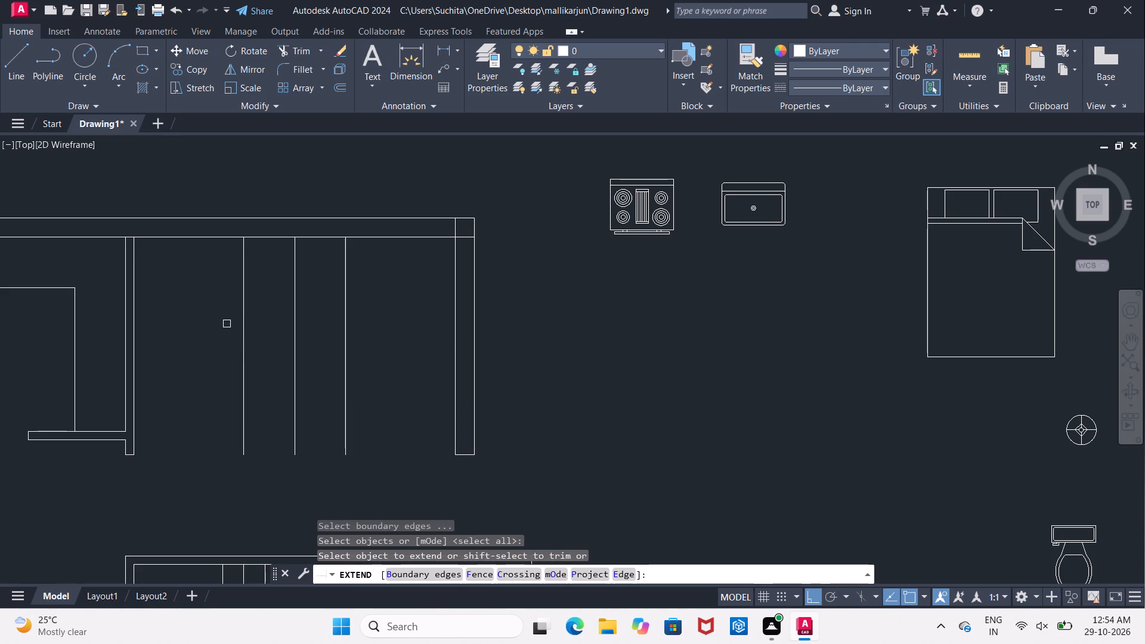
left_click(245, 299)
left_click(343, 267)
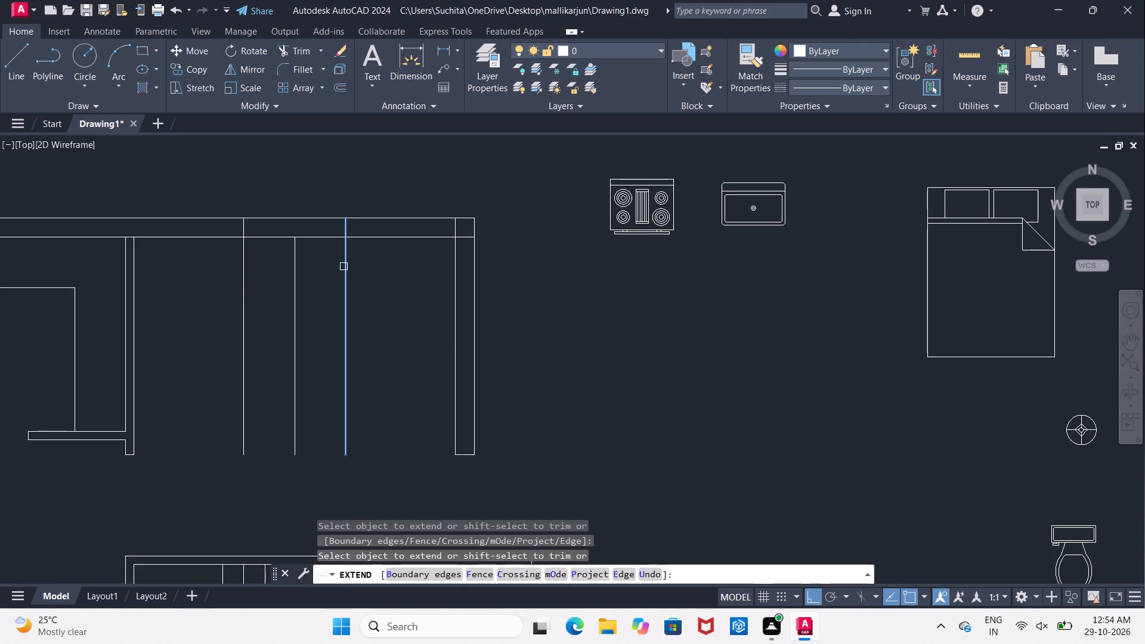
key("Escape")
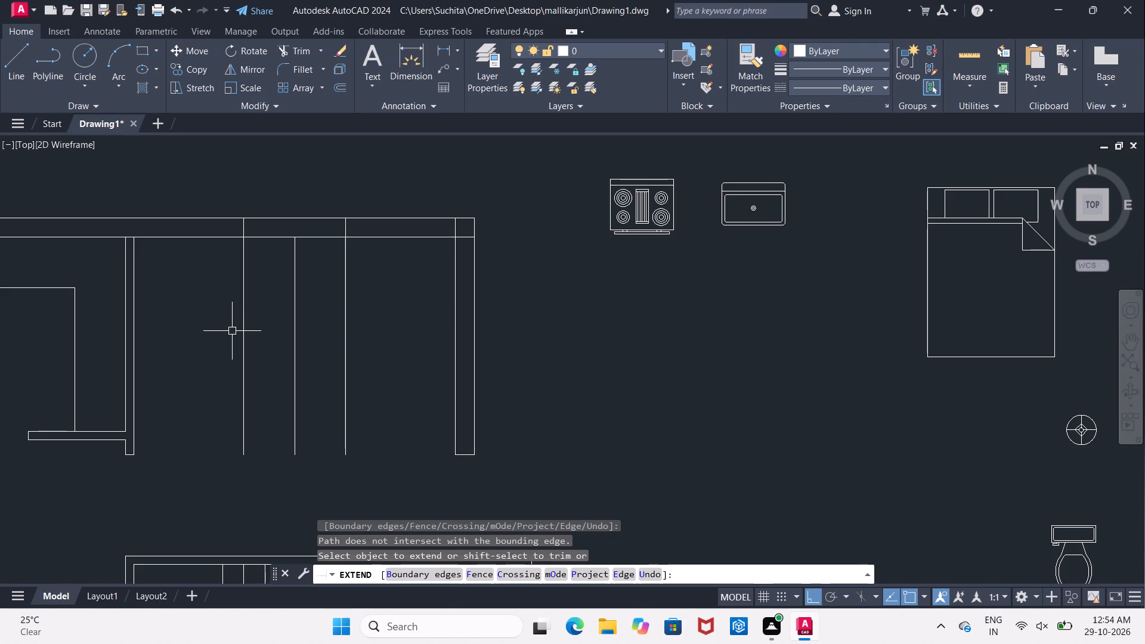
Trim the two window edge lines below the top wall and erase the upper-right room's centre guide line.
type("TR")
key("space")
key("space")
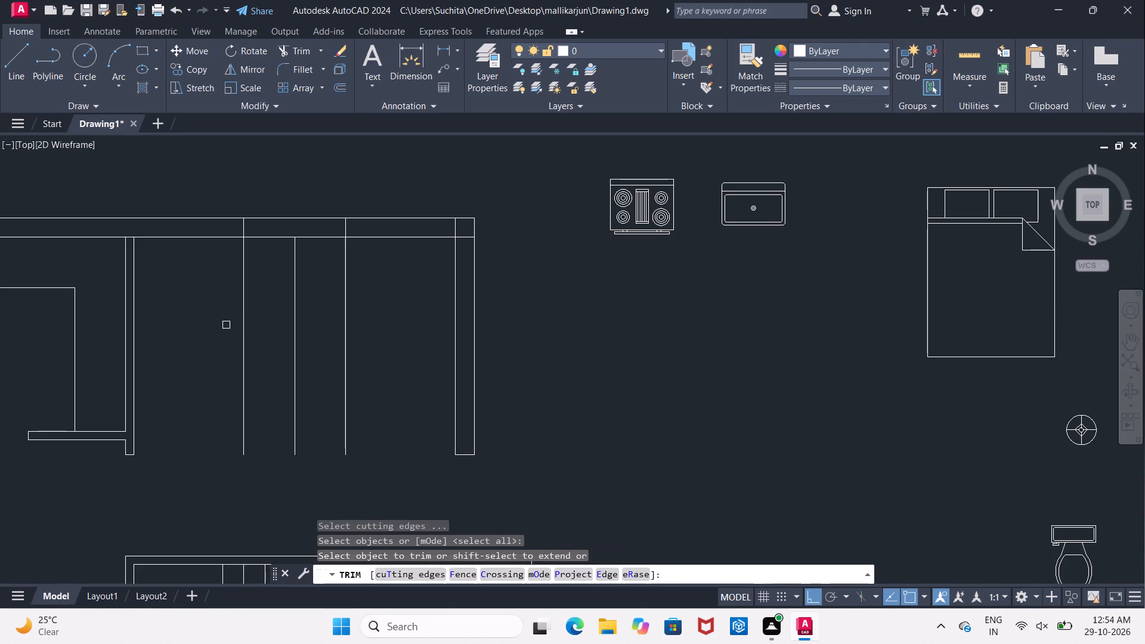
left_click(221, 321)
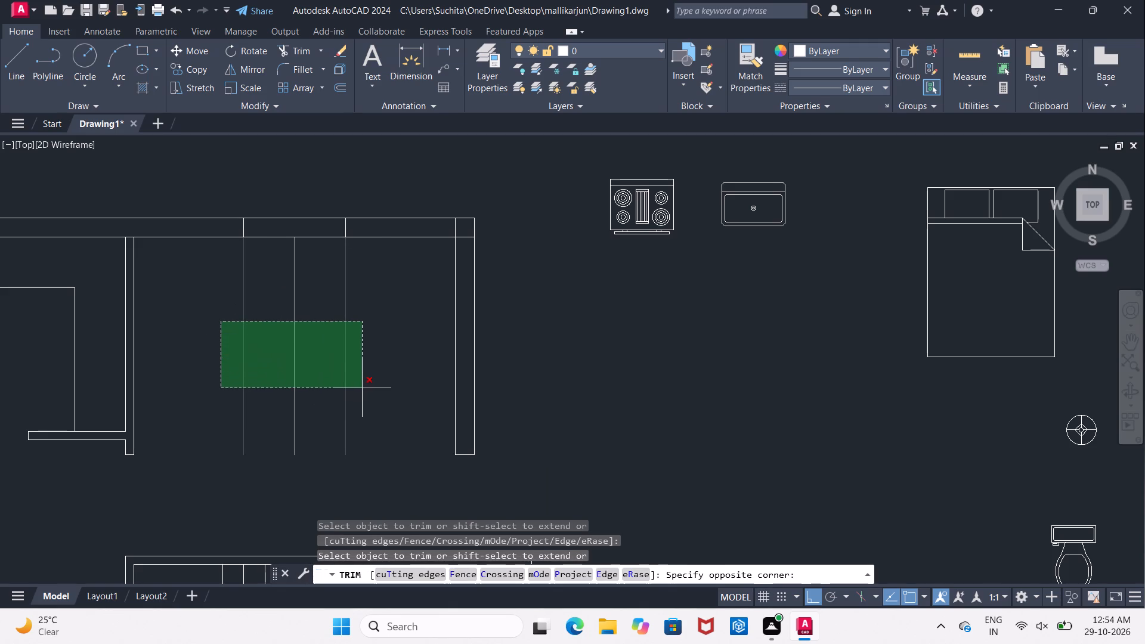
left_click(362, 388)
key("Escape")
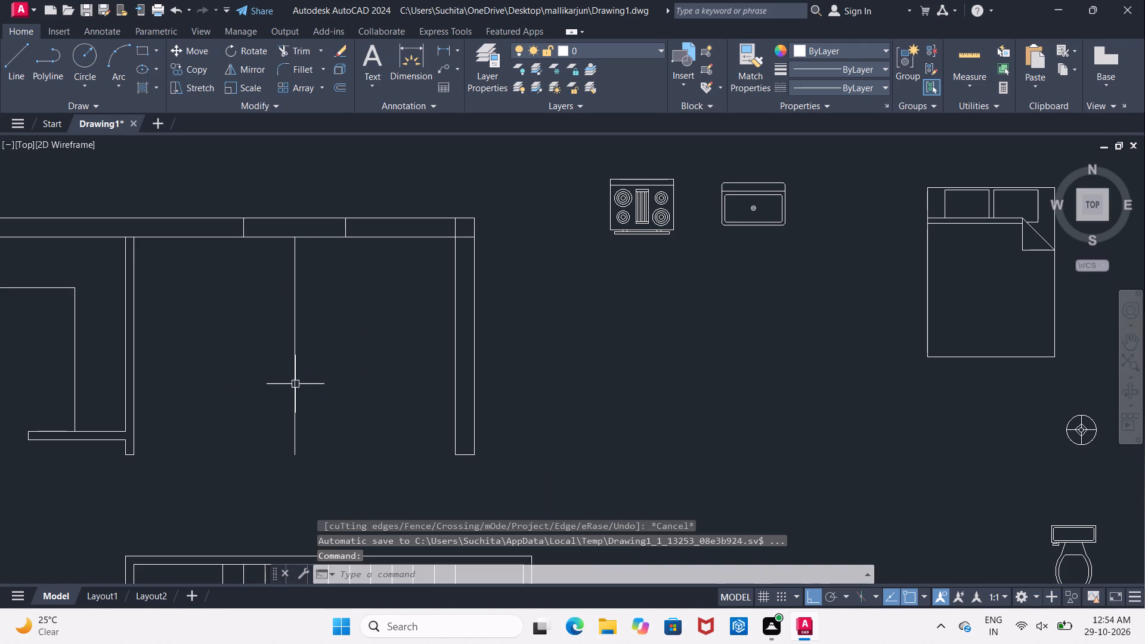
left_click(295, 384)
key("Delete")
Offset the kitchen-side face of the kitchen's left partition 3'3" into the kitchen as a centre guide line.
scroll(295, 383, "down", 1)
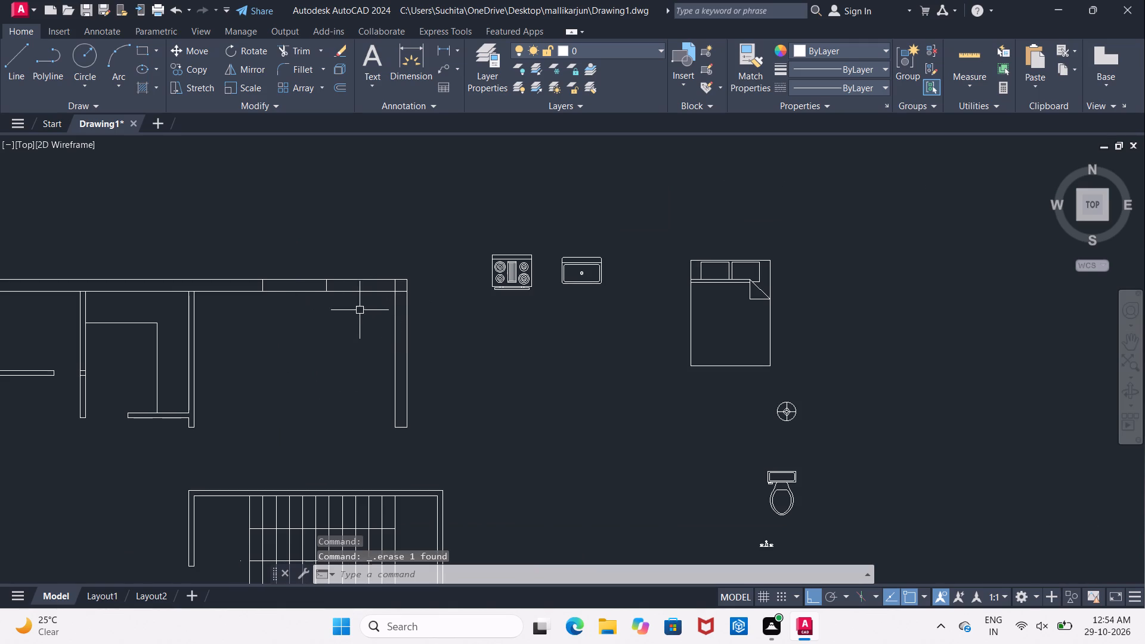
middle_click_drag(354, 310, 369, 296)
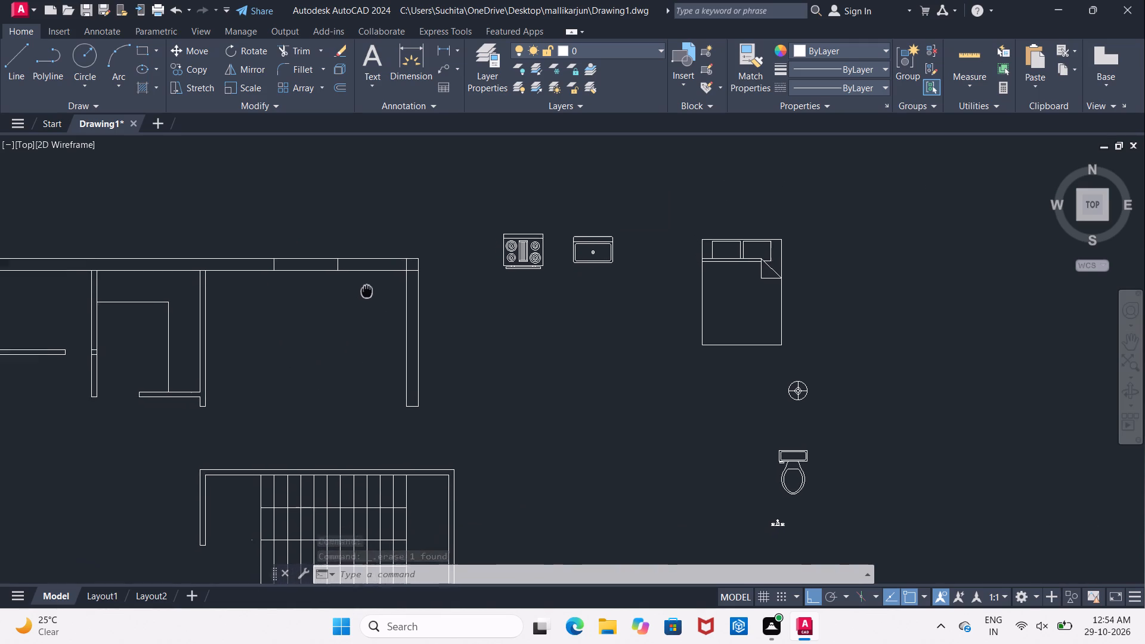
middle_click_drag(369, 296, 524, 345)
scroll(293, 345, "up", 2)
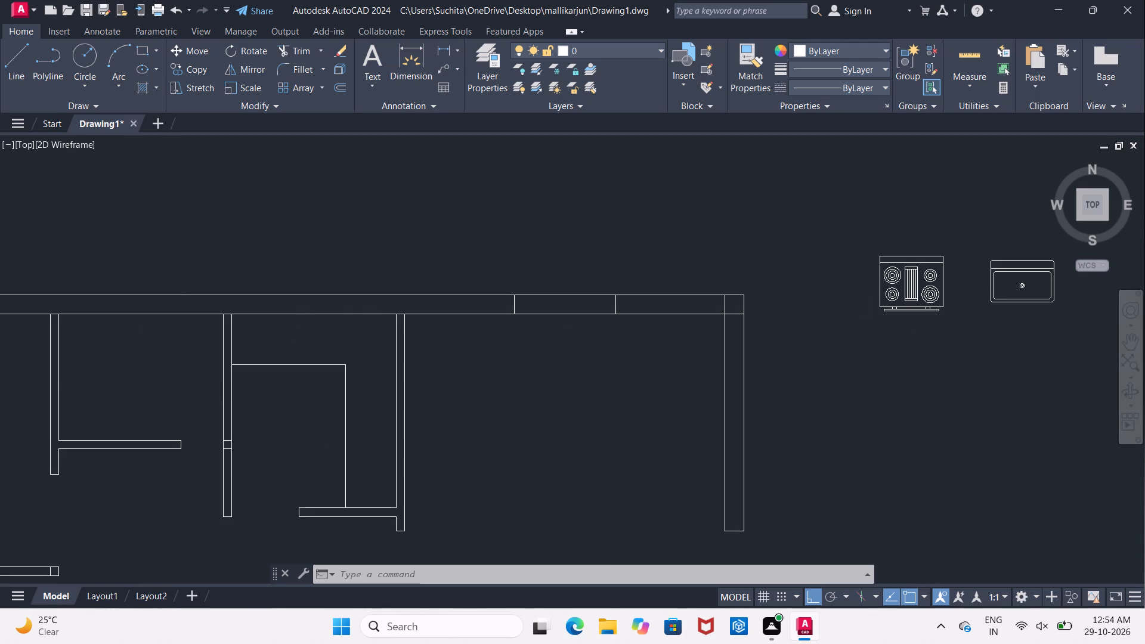
key("Escape")
key("o")
key("Return")
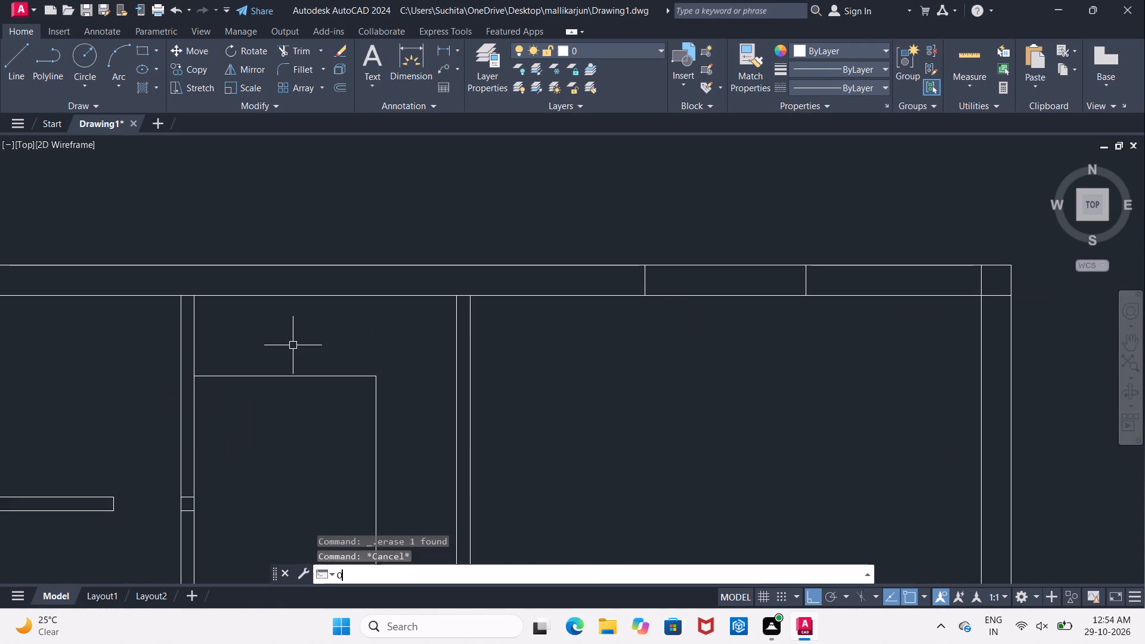
key("3")
type("'3\"")
key("Return")
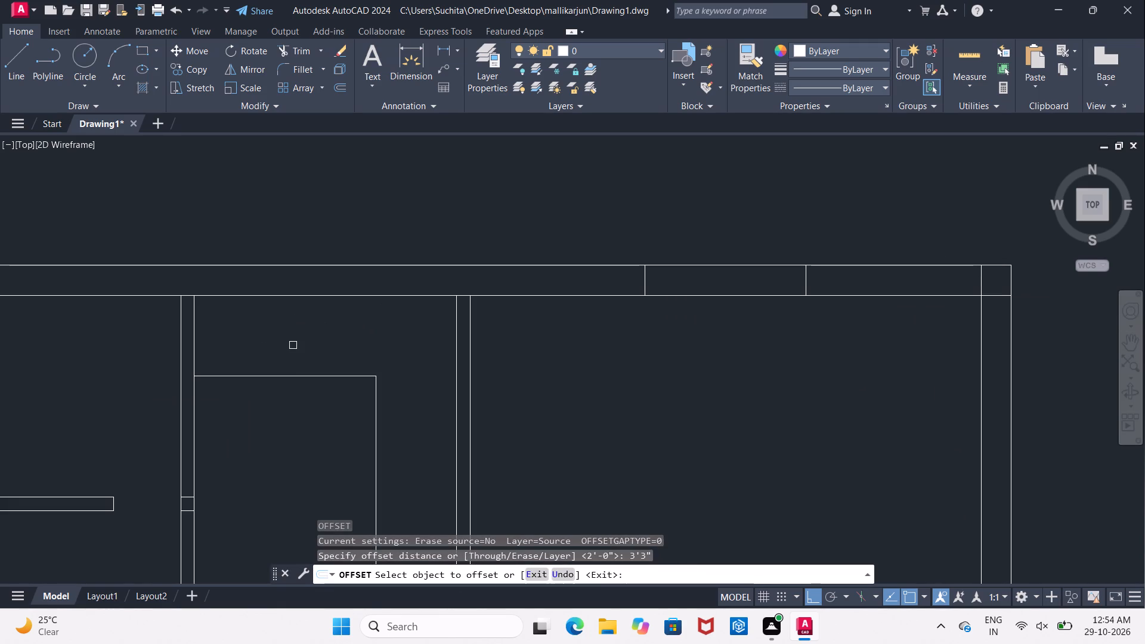
left_click(196, 342)
left_click(332, 349)
middle_click_drag(377, 356, 331, 348)
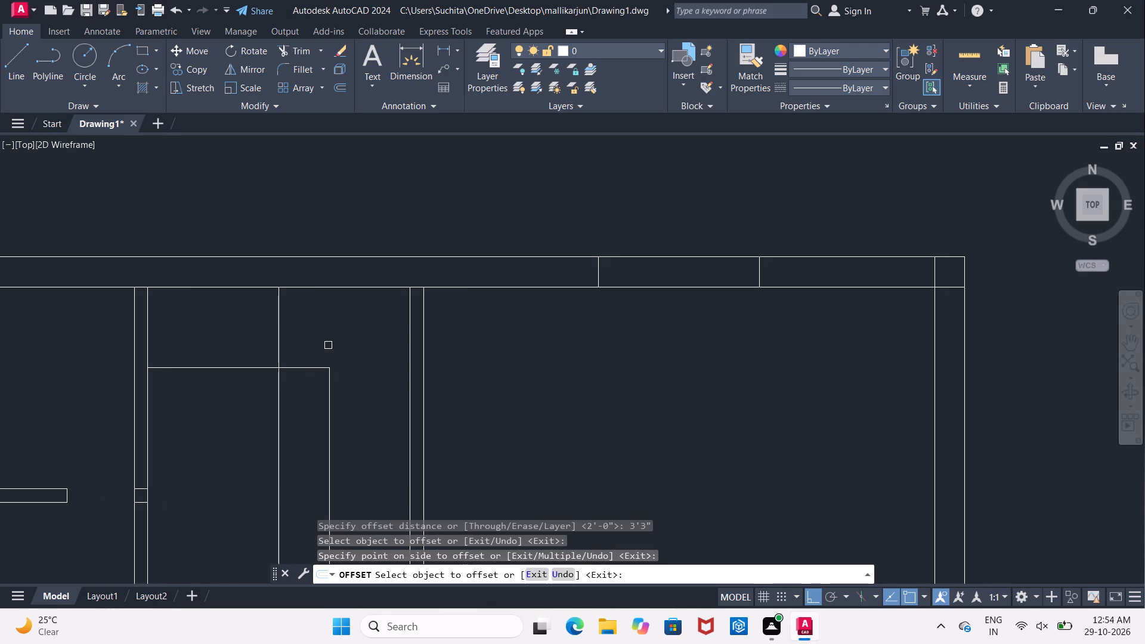
key("Escape")
Offset the kitchen's centre guide line 1'8" to each side to mark the window opening's edges.
key("o")
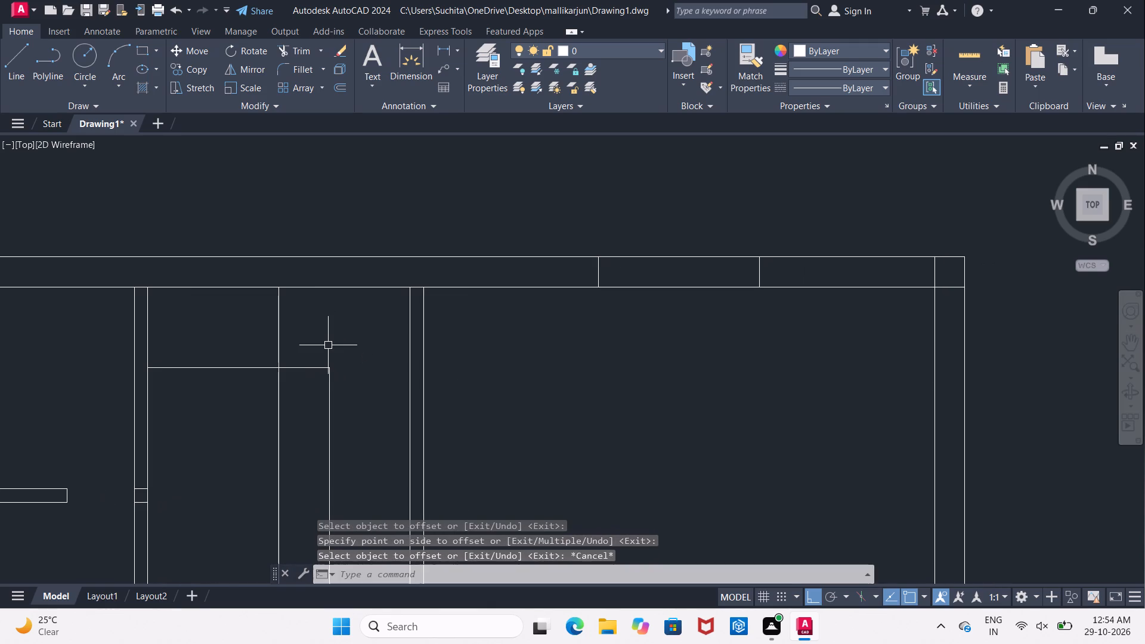
key("Return")
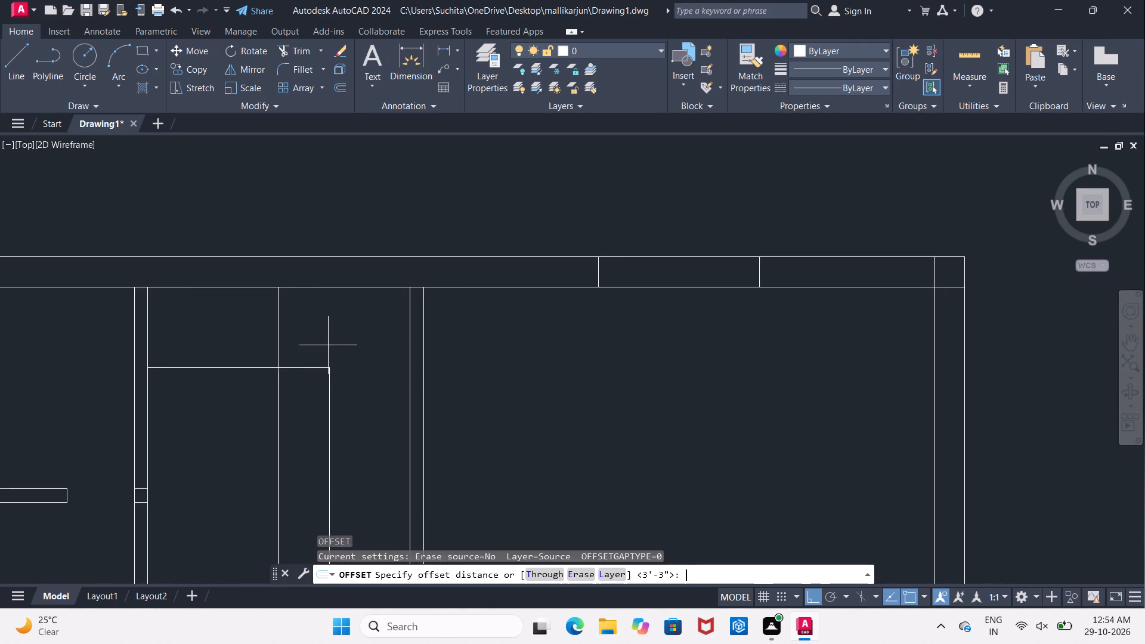
type("1'8\"")
key("Return")
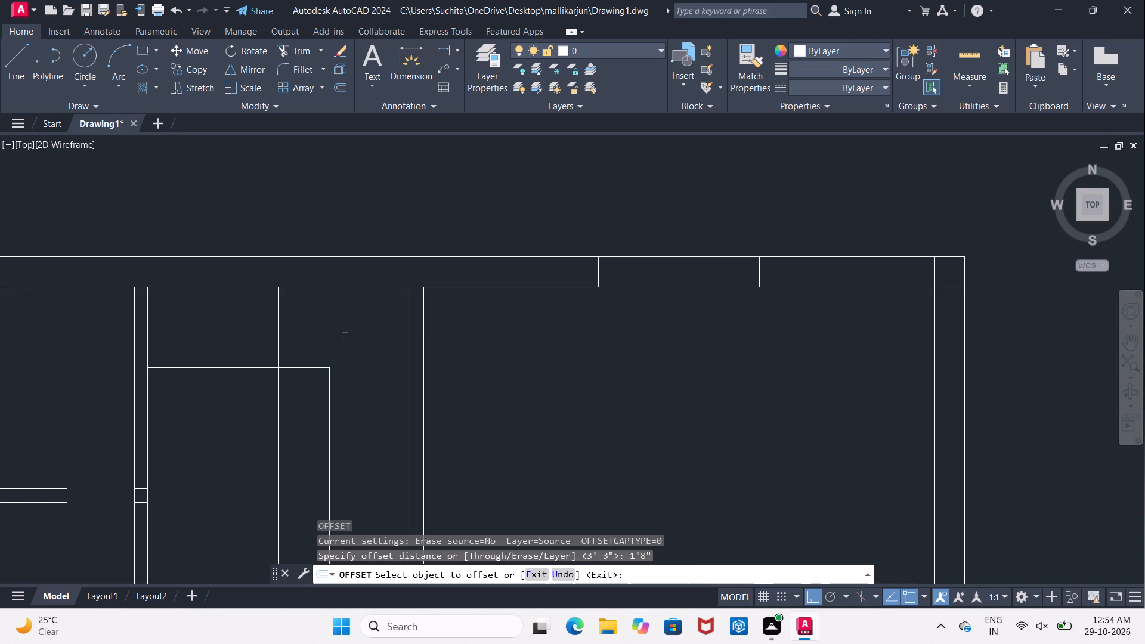
left_click(280, 342)
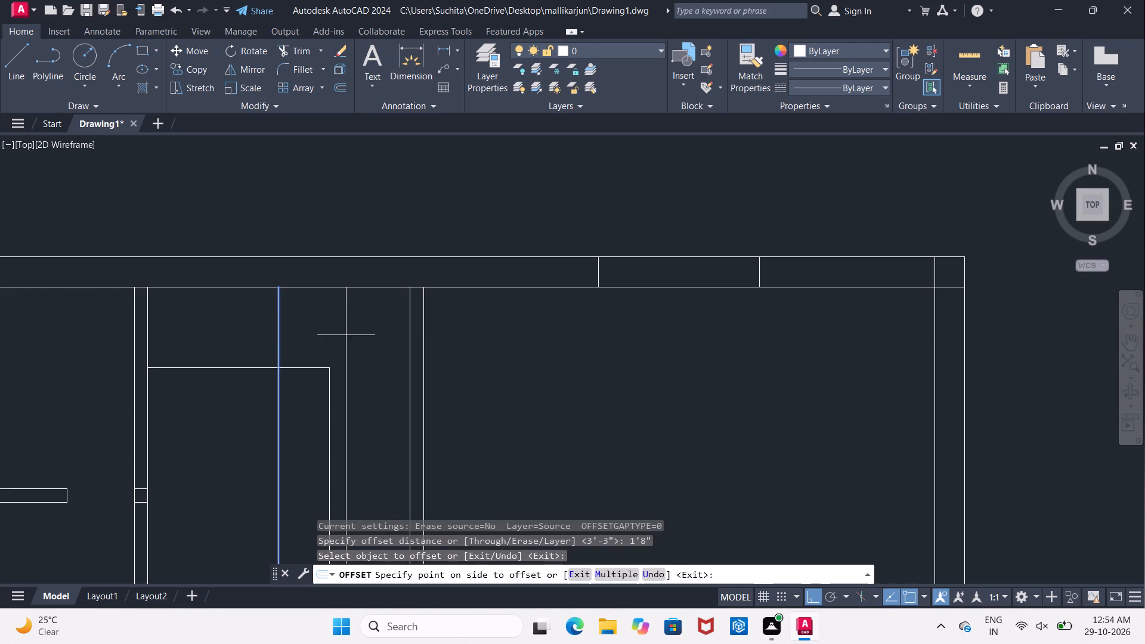
left_click(342, 335)
left_click(278, 340)
left_click(216, 343)
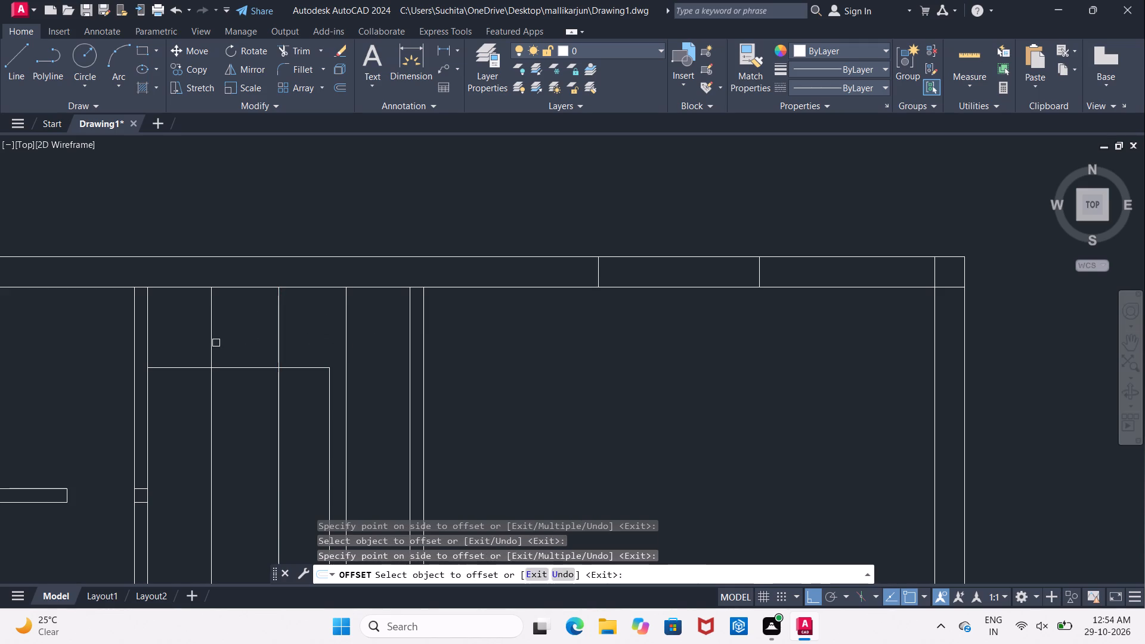
key("Escape")
Extend the two kitchen window edge lines through the top wall to its outer face and erase the centre guide line.
type("EX")
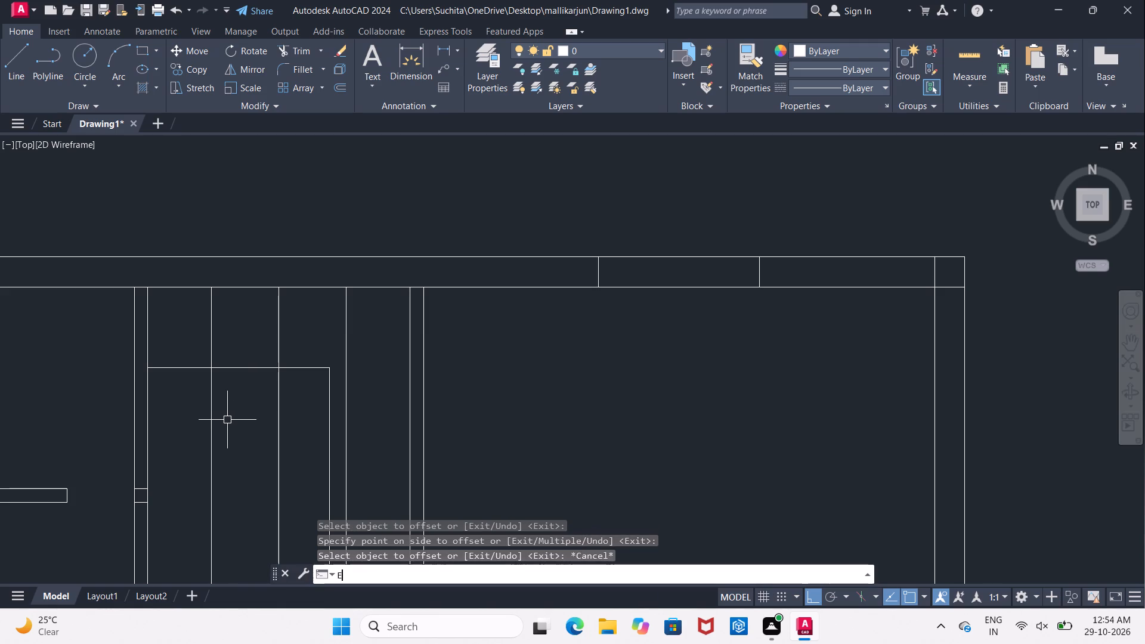
key("space")
key("space")
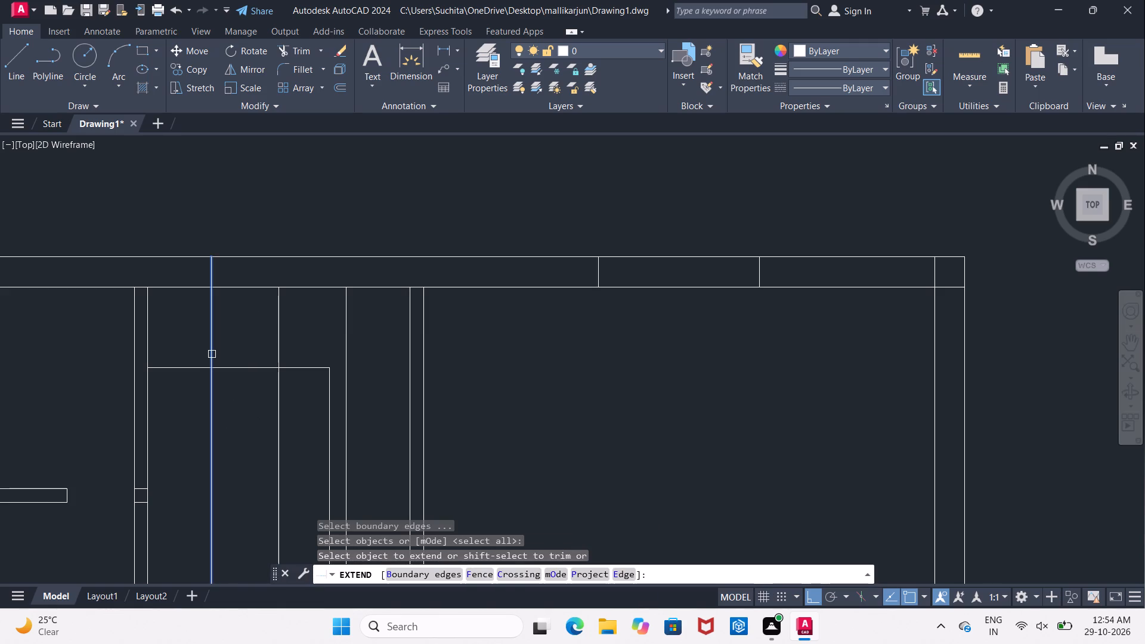
left_click(212, 354)
left_click(345, 325)
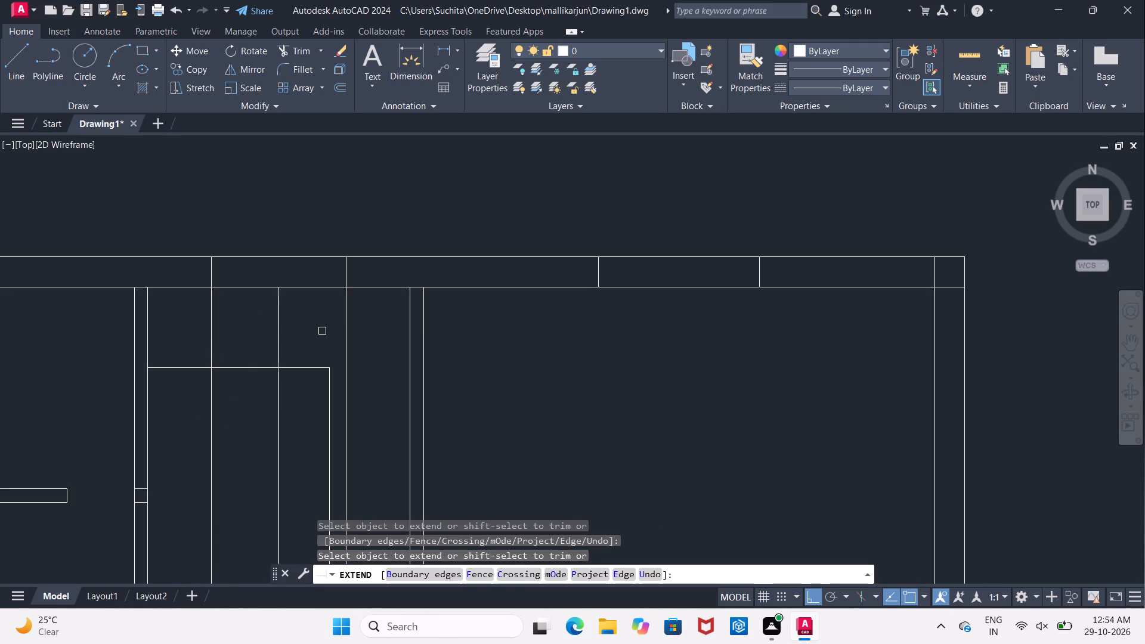
key("Escape")
left_click(278, 336)
key("Delete")
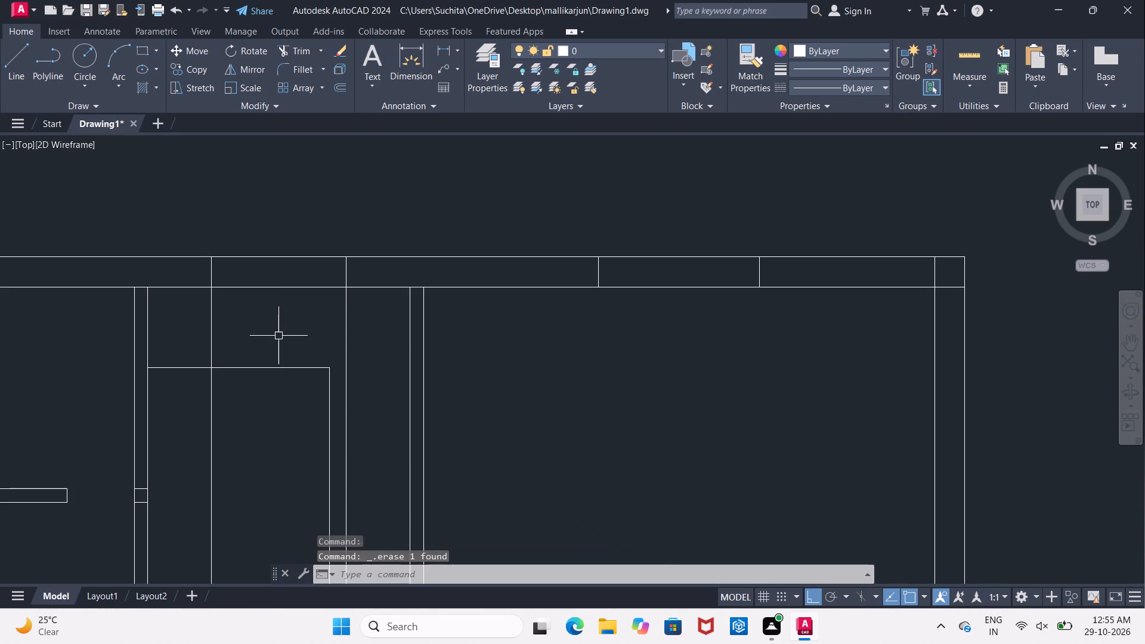
Trim the two kitchen window edge lines below the top wall and erase the leftover segment inside the counter outline.
type("TR")
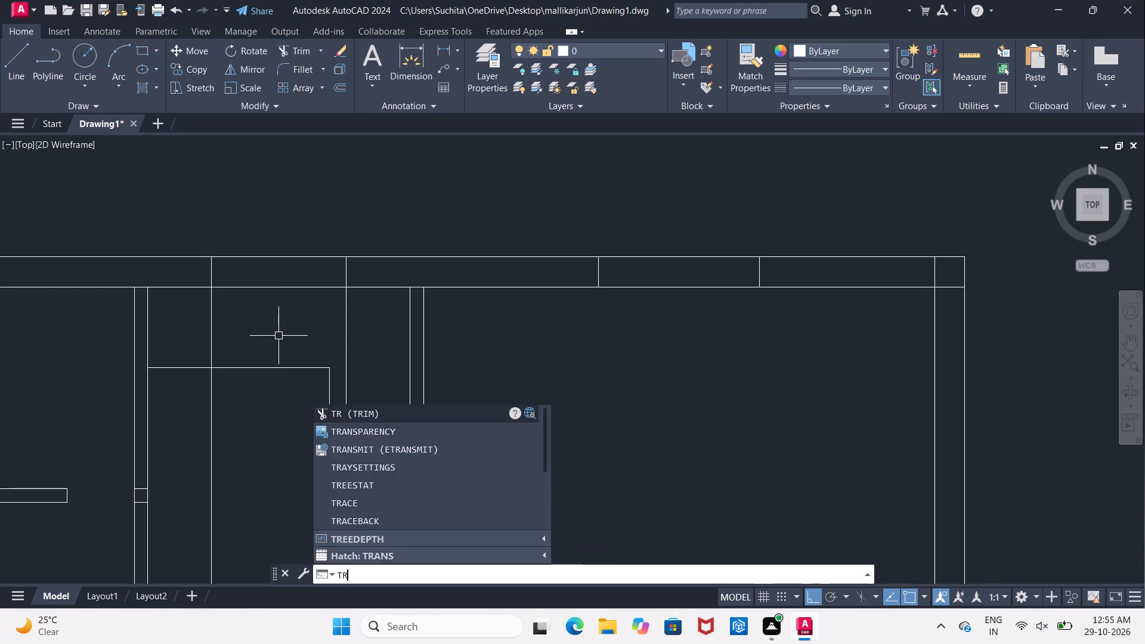
key("space")
key("space")
left_click_drag(203, 326, 218, 335)
left_click(351, 329)
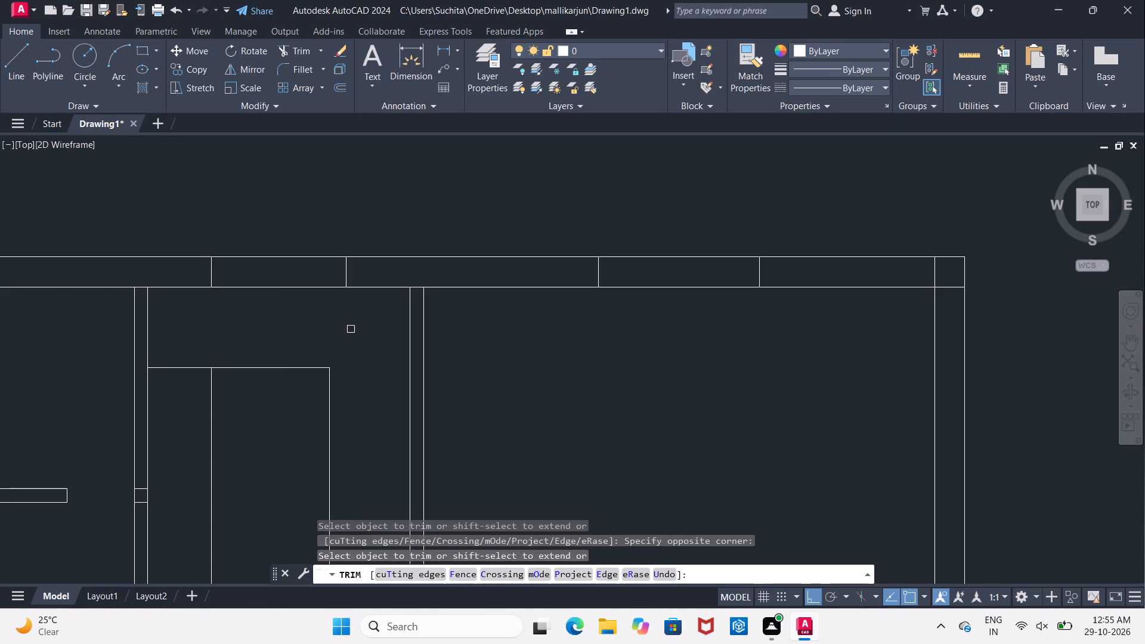
key("Escape")
key("Escape")
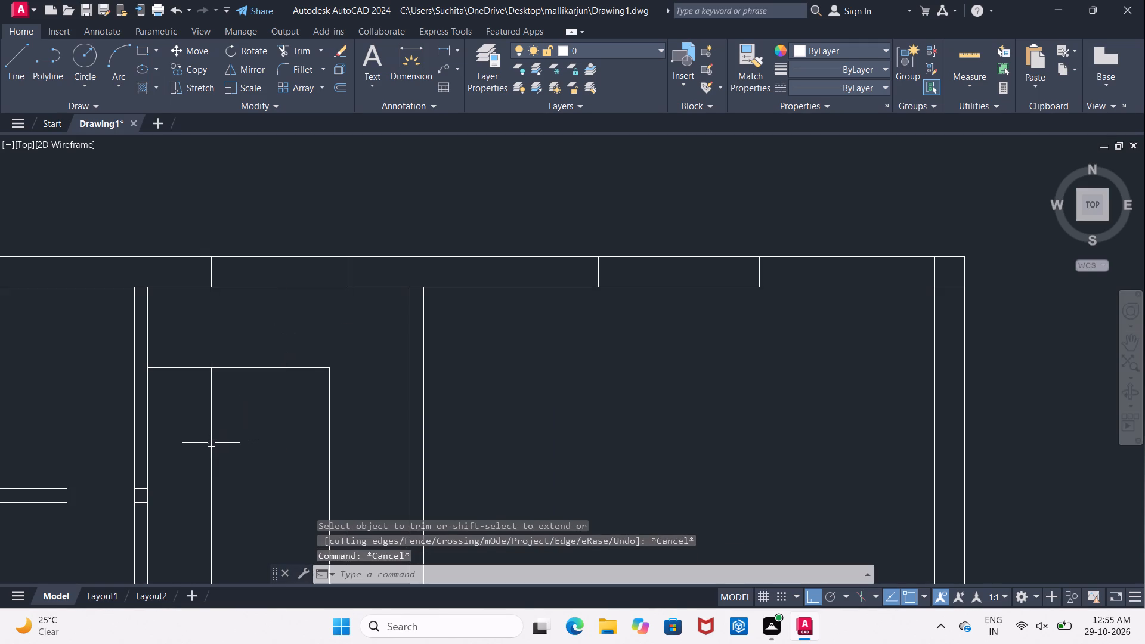
left_click(211, 443)
key("Delete")
Offset the right face of the partition left of the small room beside the kitchen 3'3" into that room as a centre guide line.
middle_click_drag(247, 400, 250, 405)
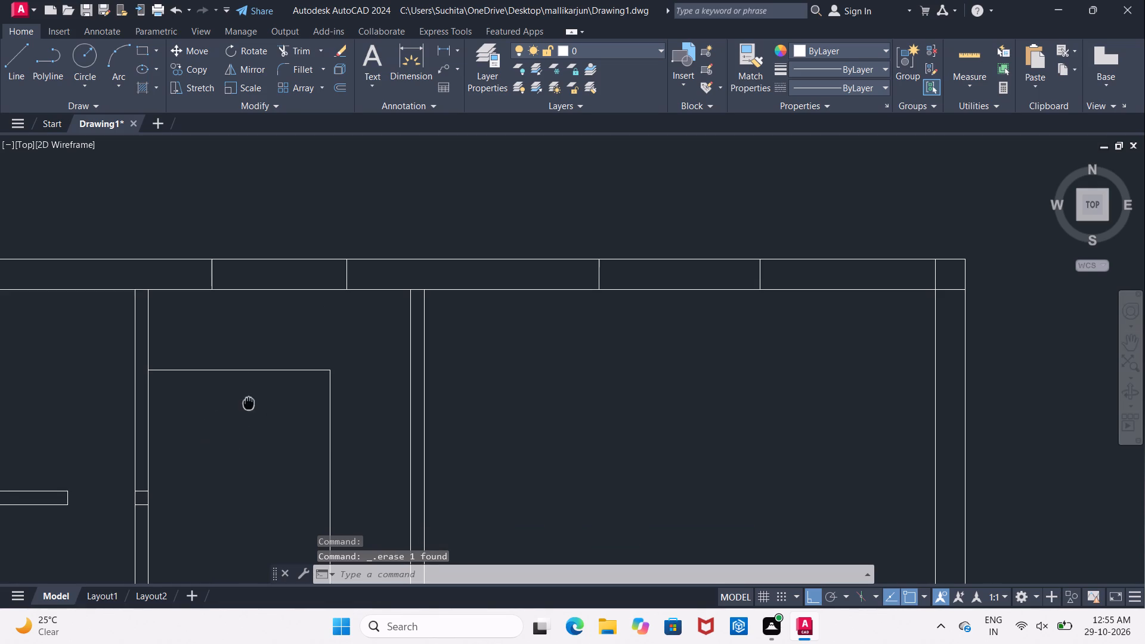
middle_click_drag(250, 405, 254, 416)
middle_click_drag(273, 368, 274, 380)
middle_click_drag(264, 378, 277, 368)
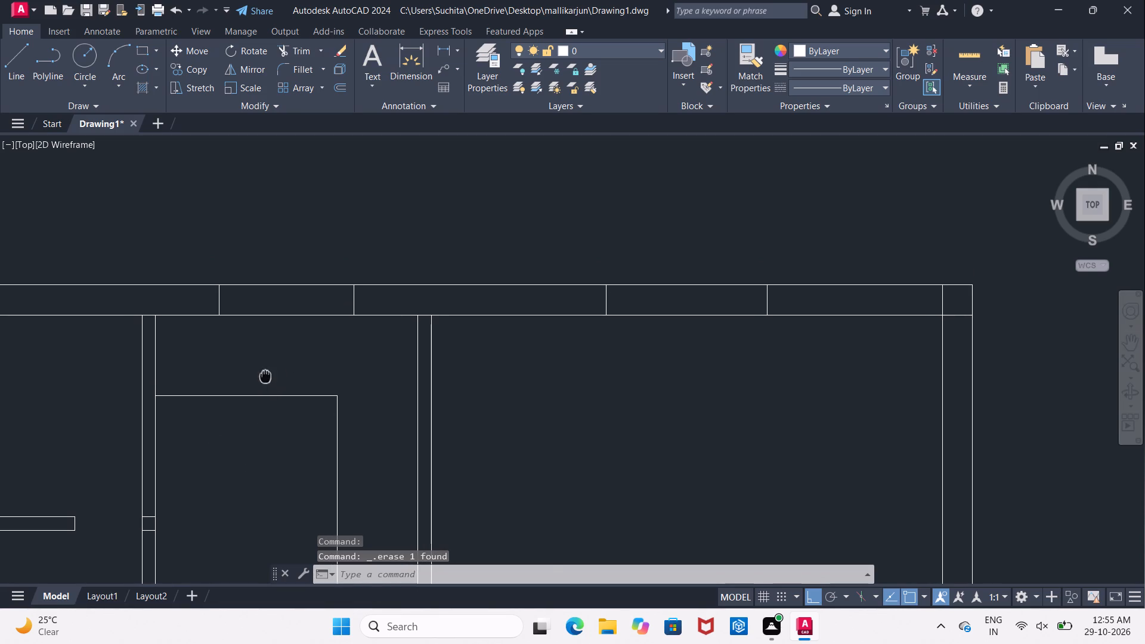
middle_click_drag(277, 368, 401, 331)
scroll(432, 339, "down", 1)
middle_click_drag(255, 345, 310, 340)
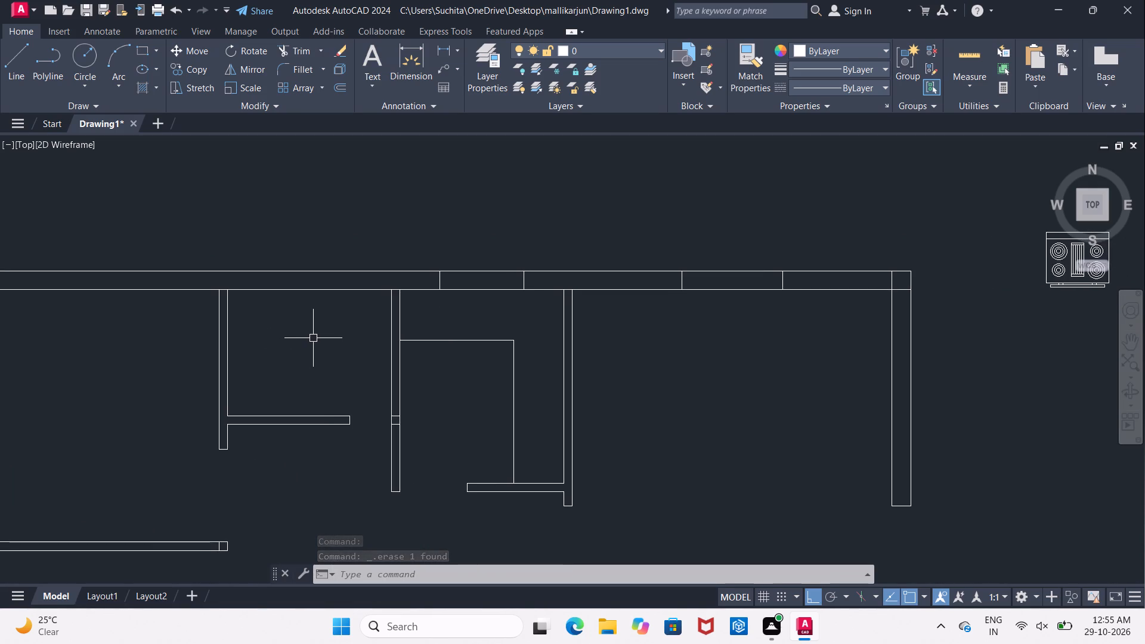
middle_click_drag(314, 335, 324, 373)
key("Escape")
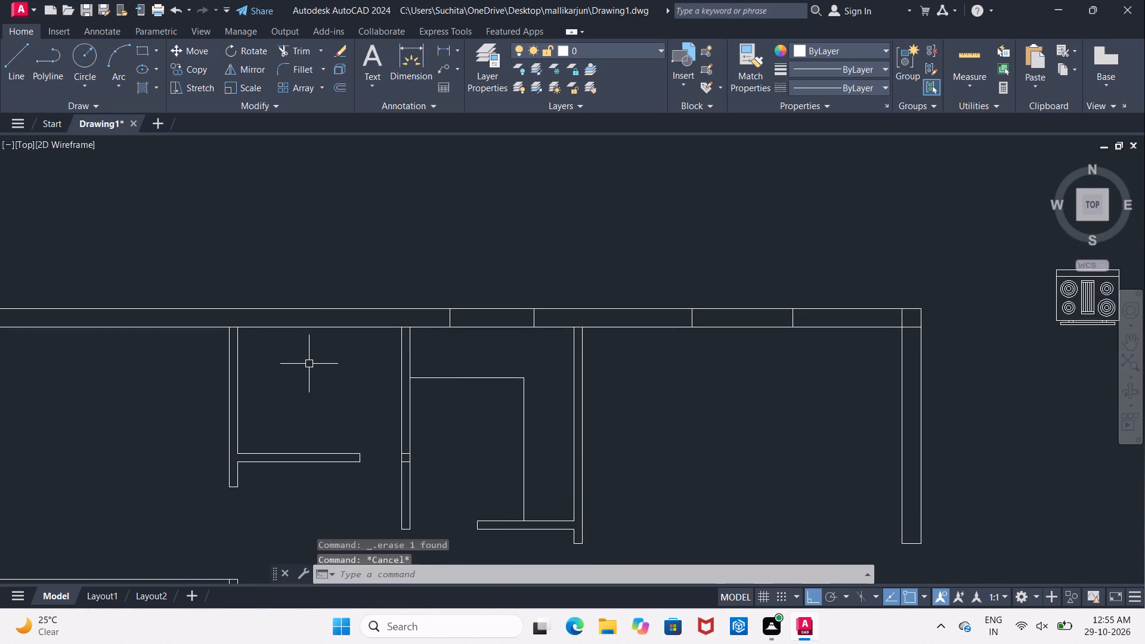
key("o")
key("Return")
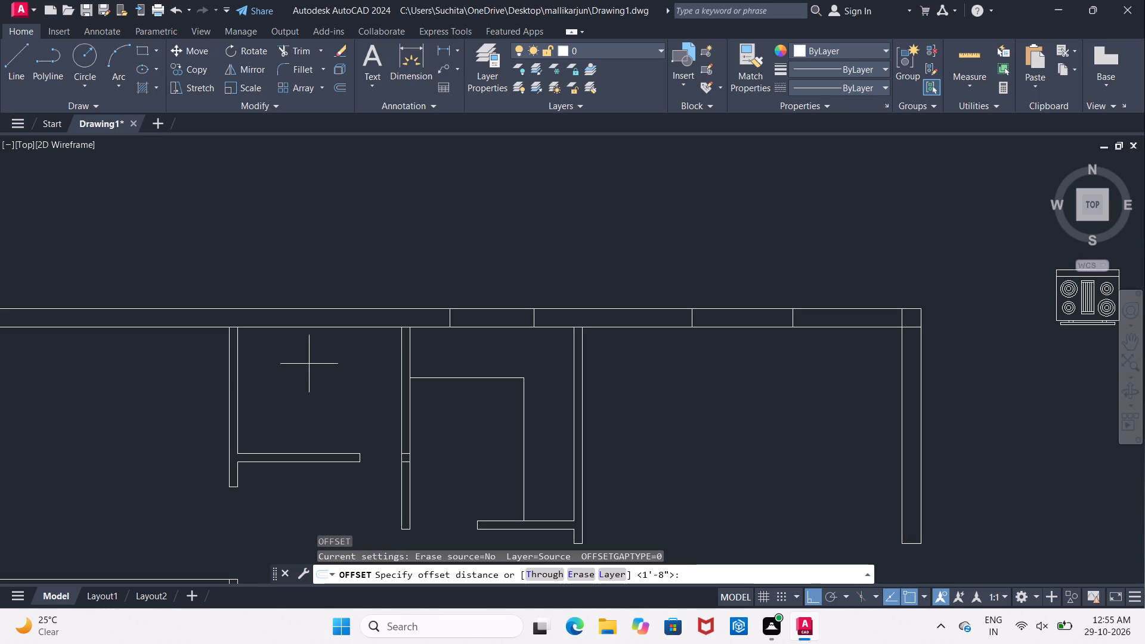
type("3'3")
key("shift+quotedbl")
key("Return")
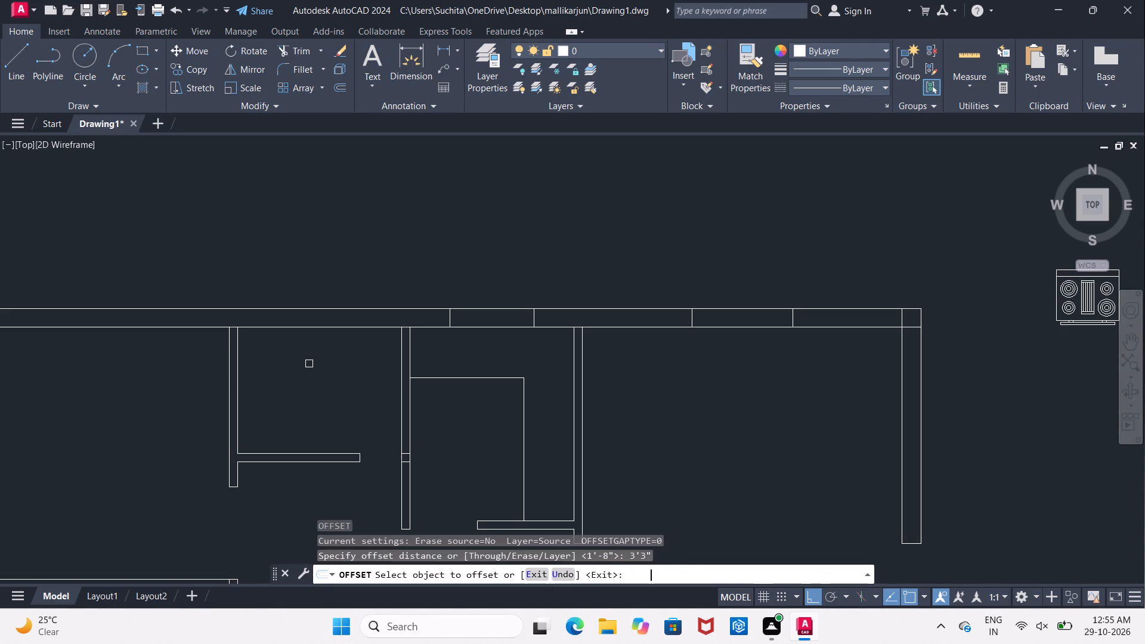
left_click(237, 381)
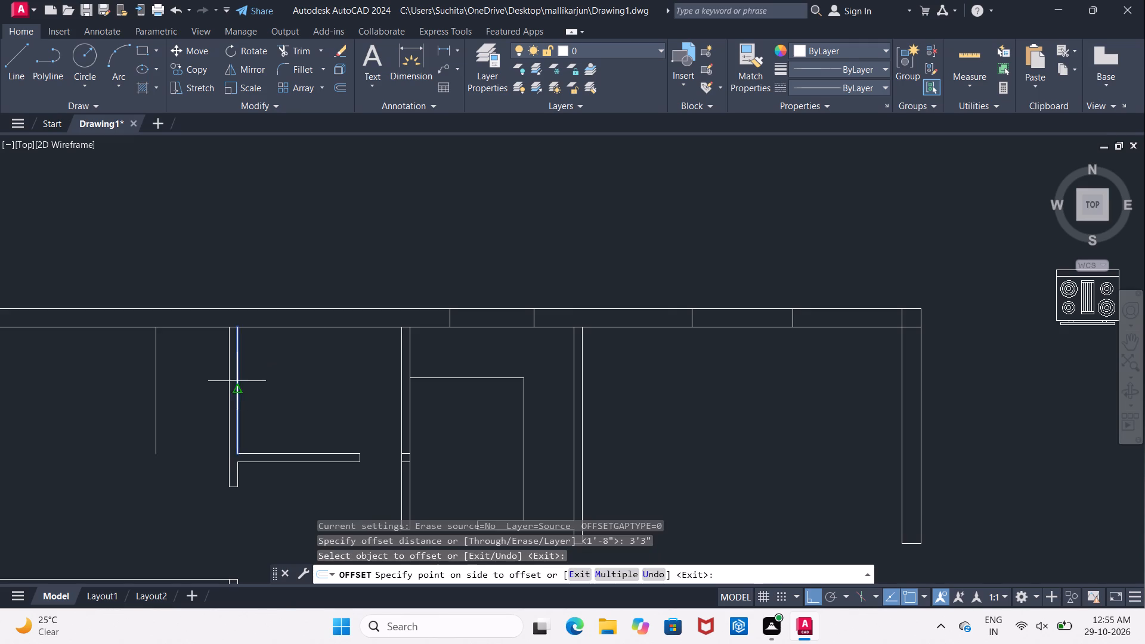
left_click(317, 379)
key("Escape")
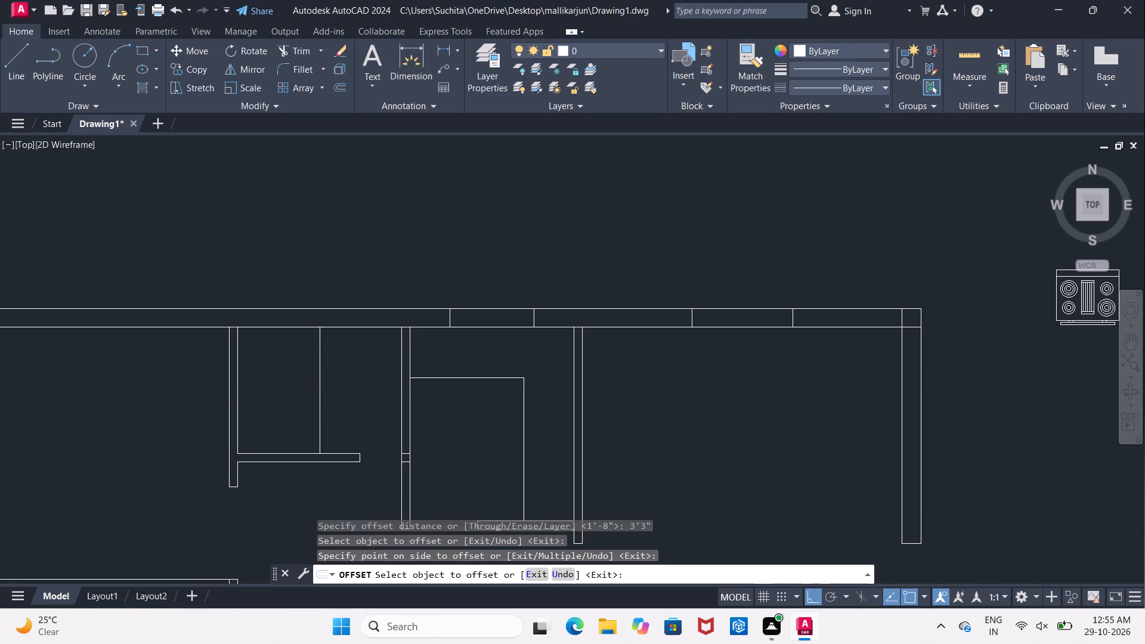
Offset the small room's centre guide line 1' to each side to mark the window opening's edges.
key("o")
key("Return")
type("1'")
key("Return")
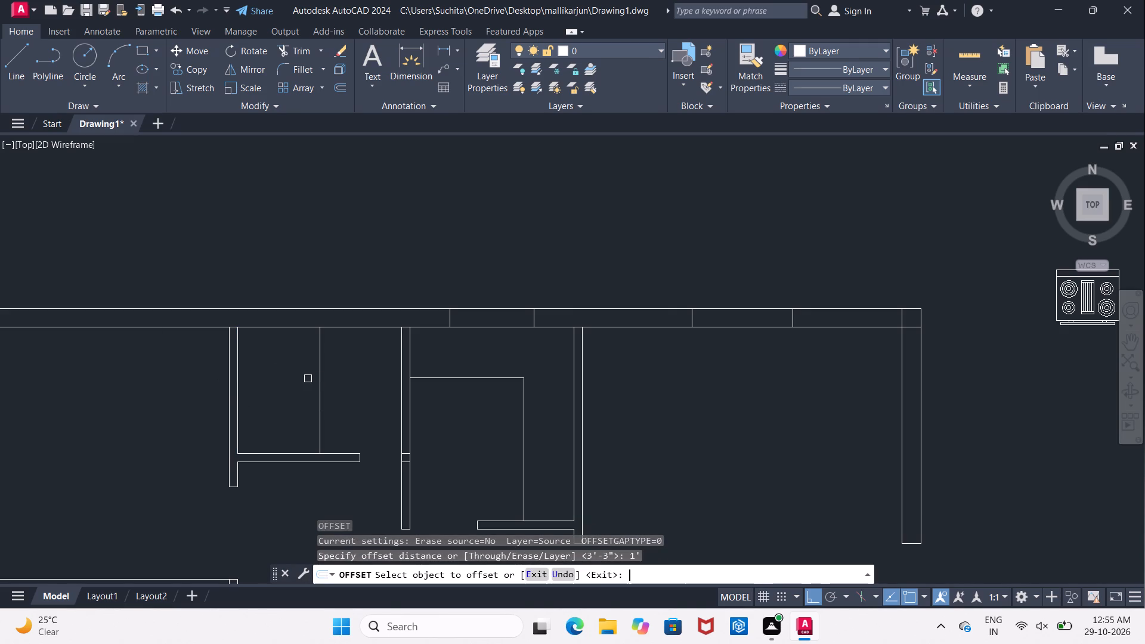
left_click(321, 384)
left_click_drag(233, 398, 241, 401)
left_click(319, 400)
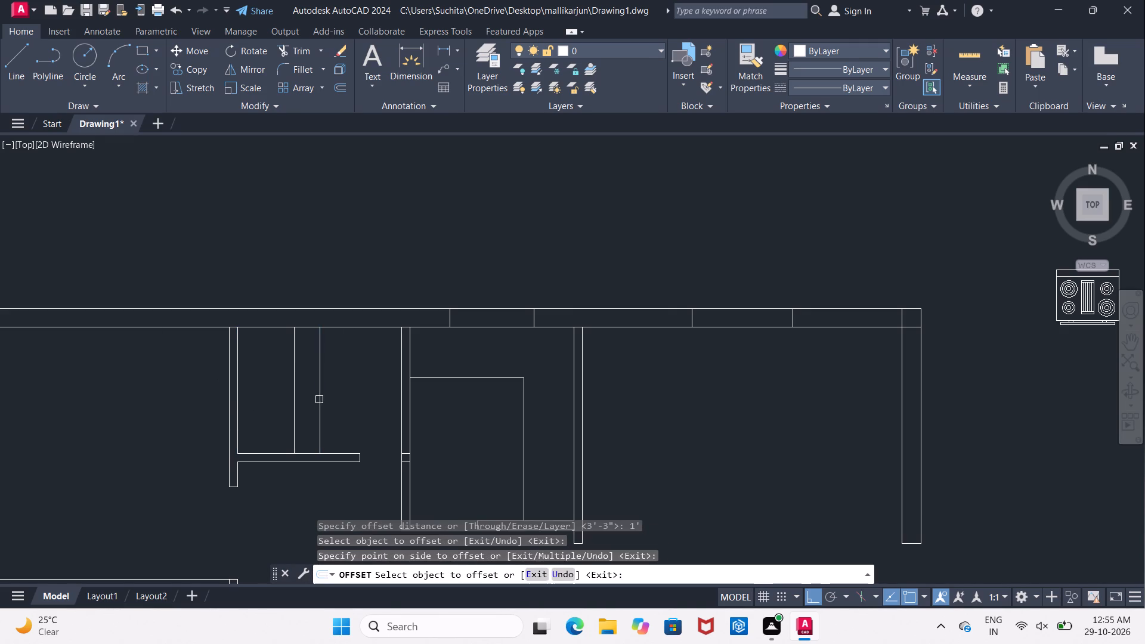
left_click(345, 401)
key("Escape")
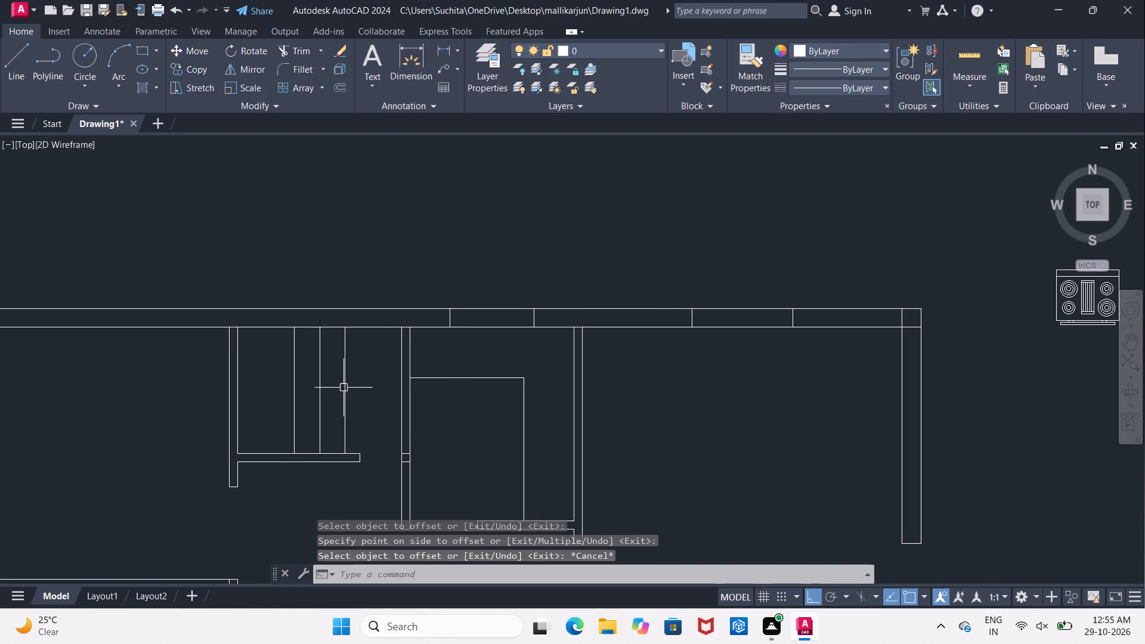
Extend the small room's two window edge lines through the top wall to its outer face.
key("e")
type("X")
key("space")
key("space")
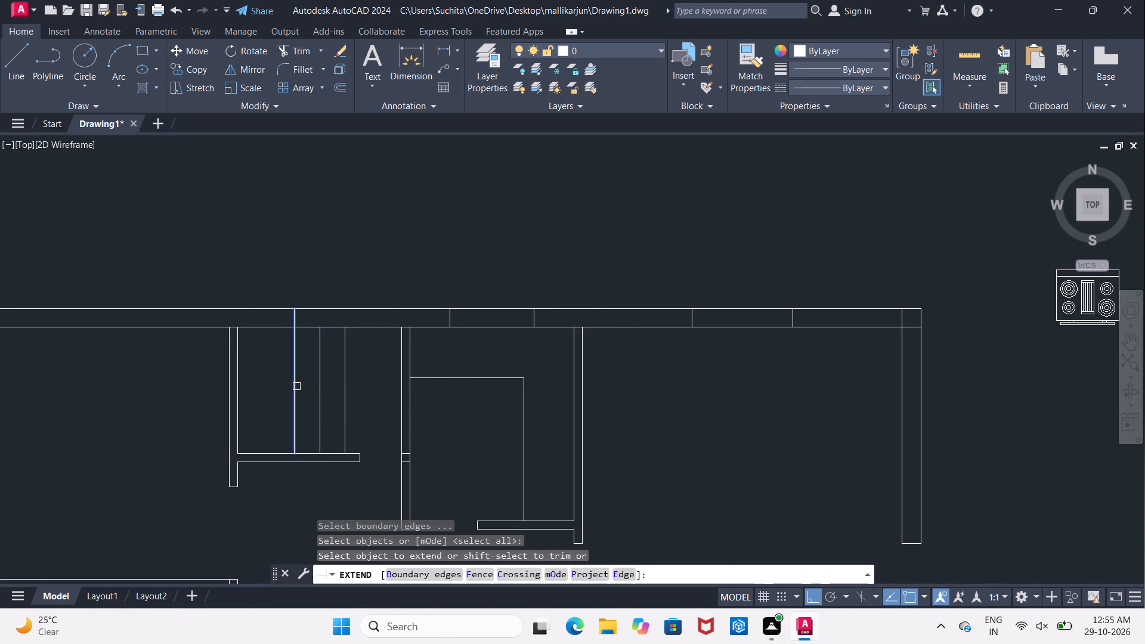
left_click(295, 386)
left_click(343, 368)
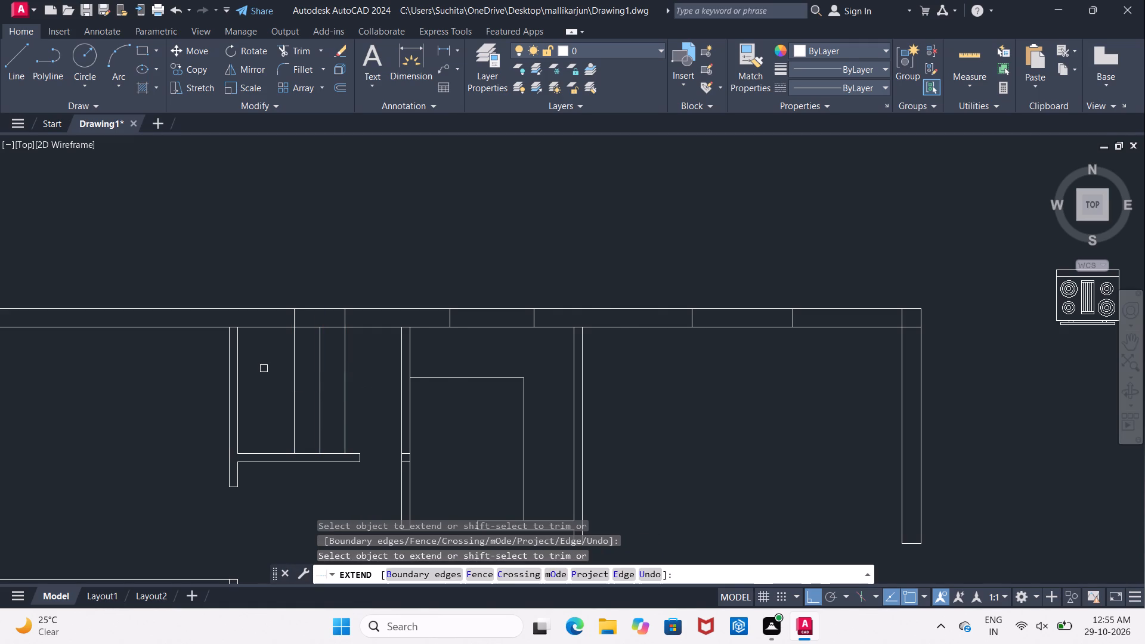
key("Escape")
Trim the small room's two window edge lines below the top wall and erase the centre guide line.
type("TR")
key("space")
key("space")
left_click(264, 367)
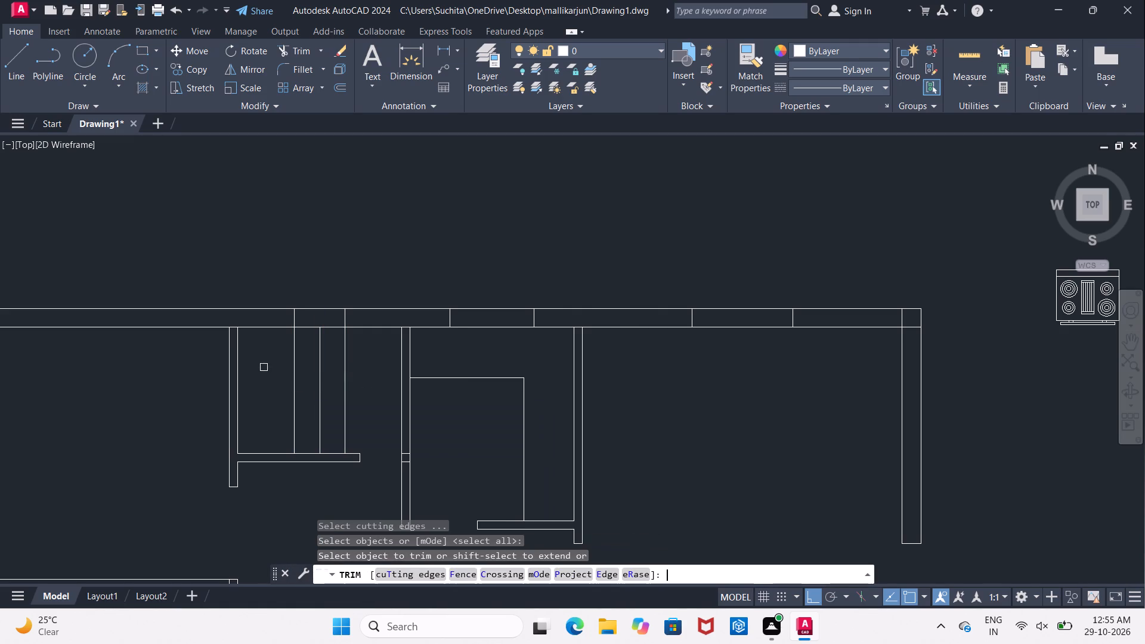
left_click(292, 375)
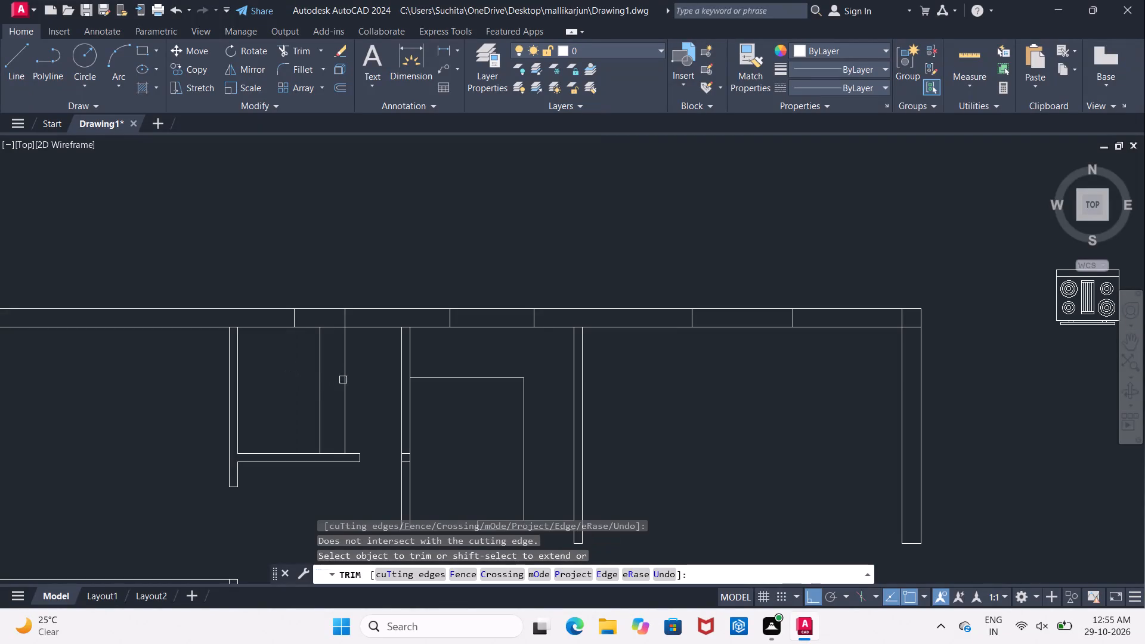
left_click(348, 378)
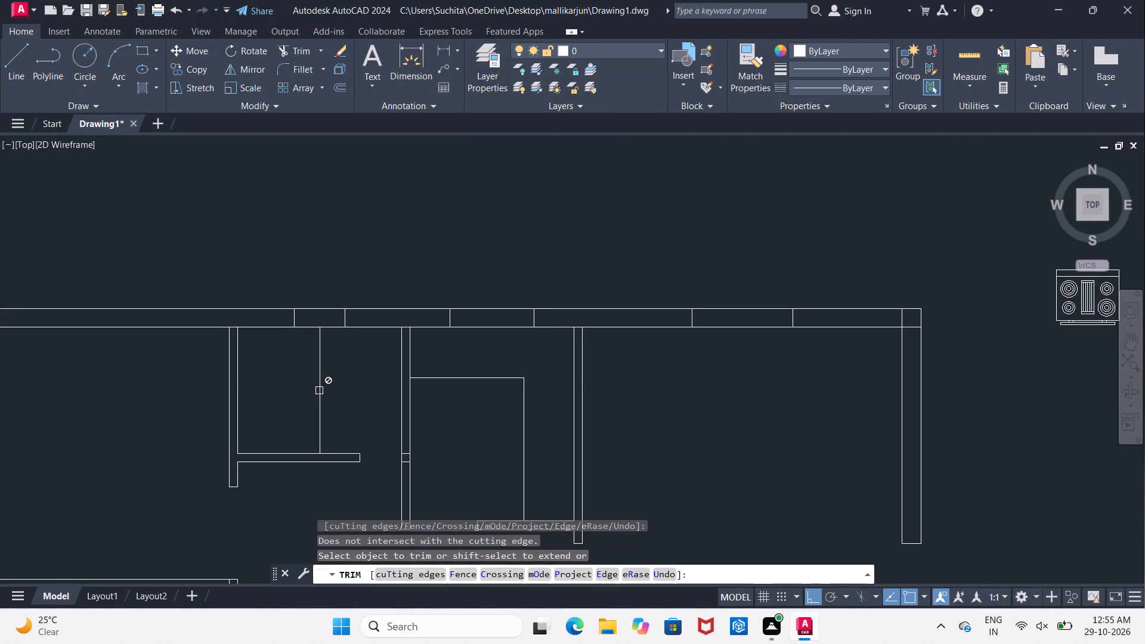
key("Escape")
left_click(319, 391)
key("Delete")
Offset the top wall's inner face 5' down into the upper-left room as a centre guide line for the left wall's window.
middle_click_drag(264, 397, 270, 401)
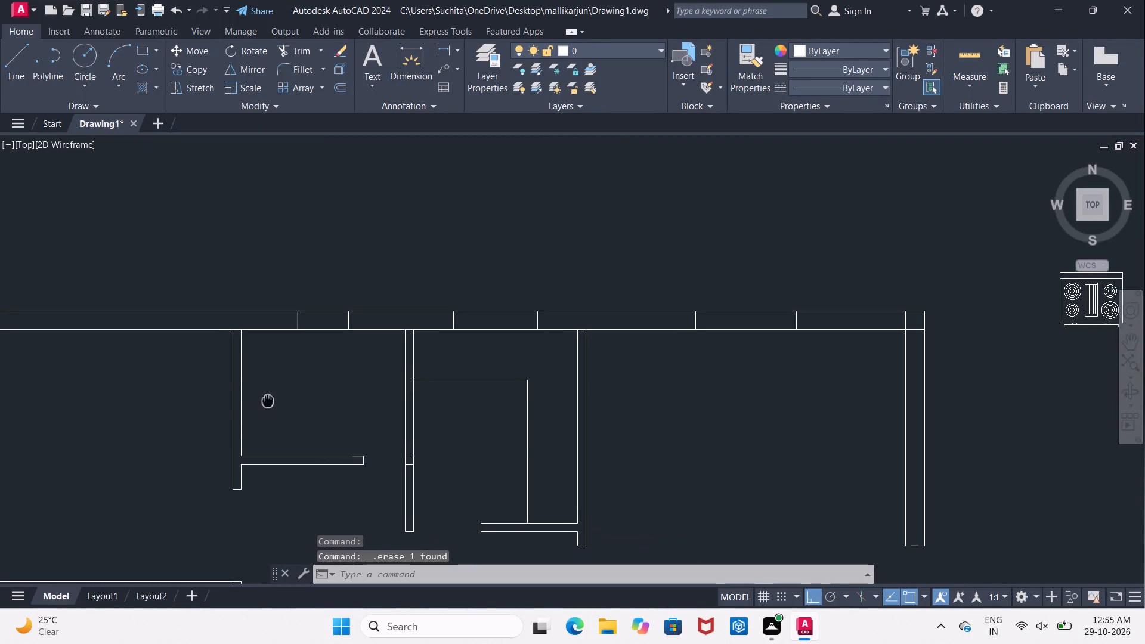
middle_click_drag(270, 401, 376, 385)
scroll(289, 385, "down", 1)
middle_click_drag(290, 386, 324, 368)
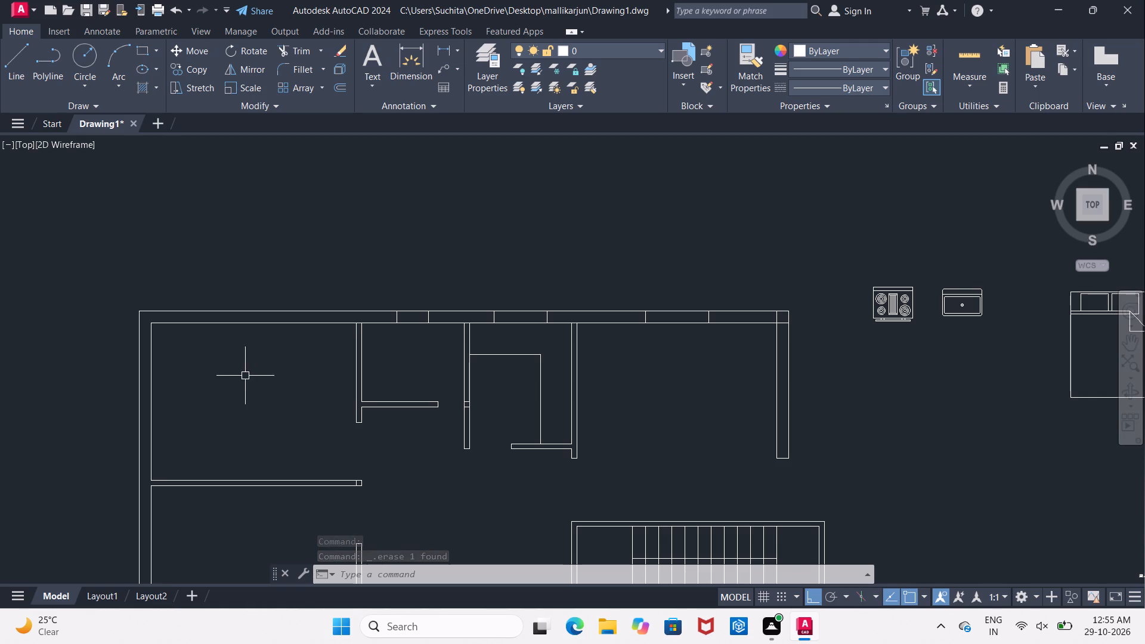
middle_click_drag(252, 376, 321, 328)
middle_click_drag(262, 367, 302, 345)
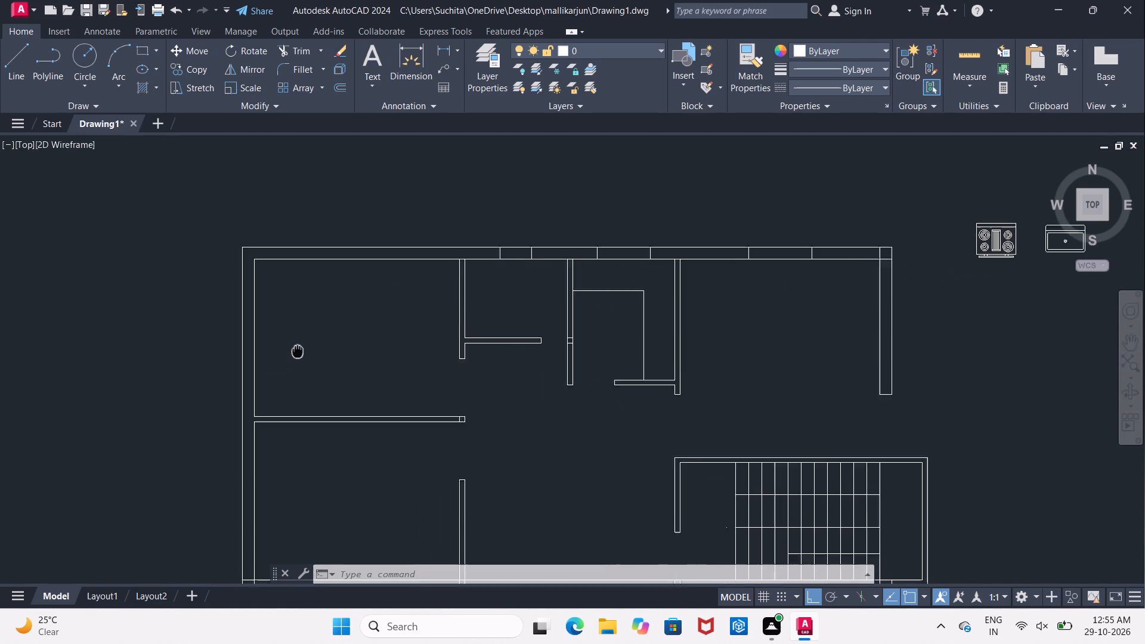
middle_click_drag(302, 345, 305, 342)
middle_click_drag(287, 373, 279, 354)
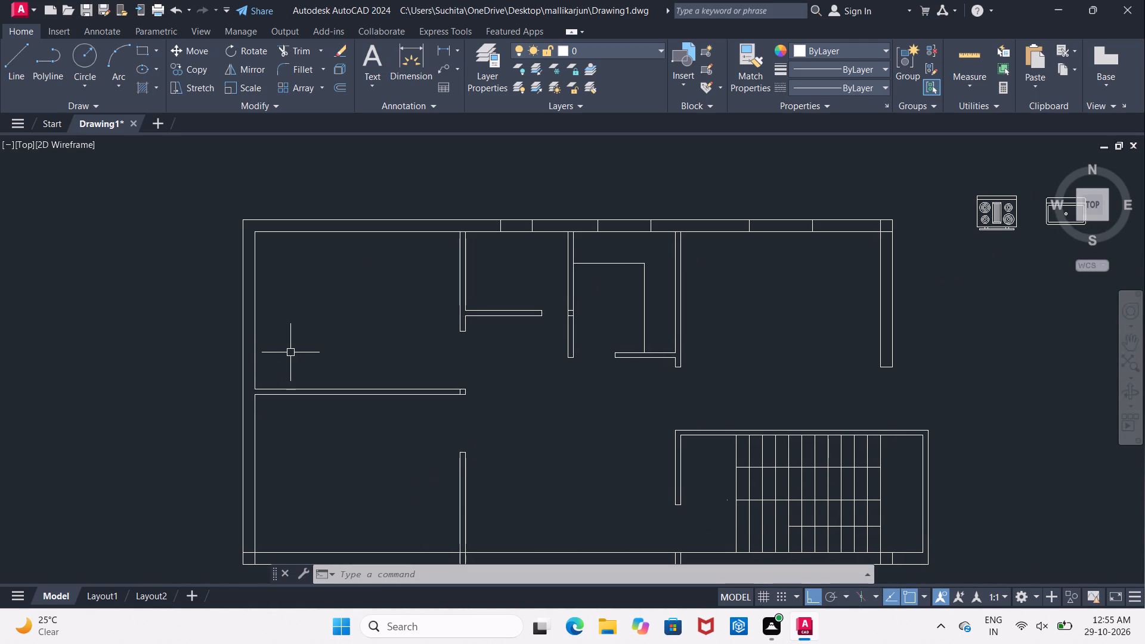
key("Escape")
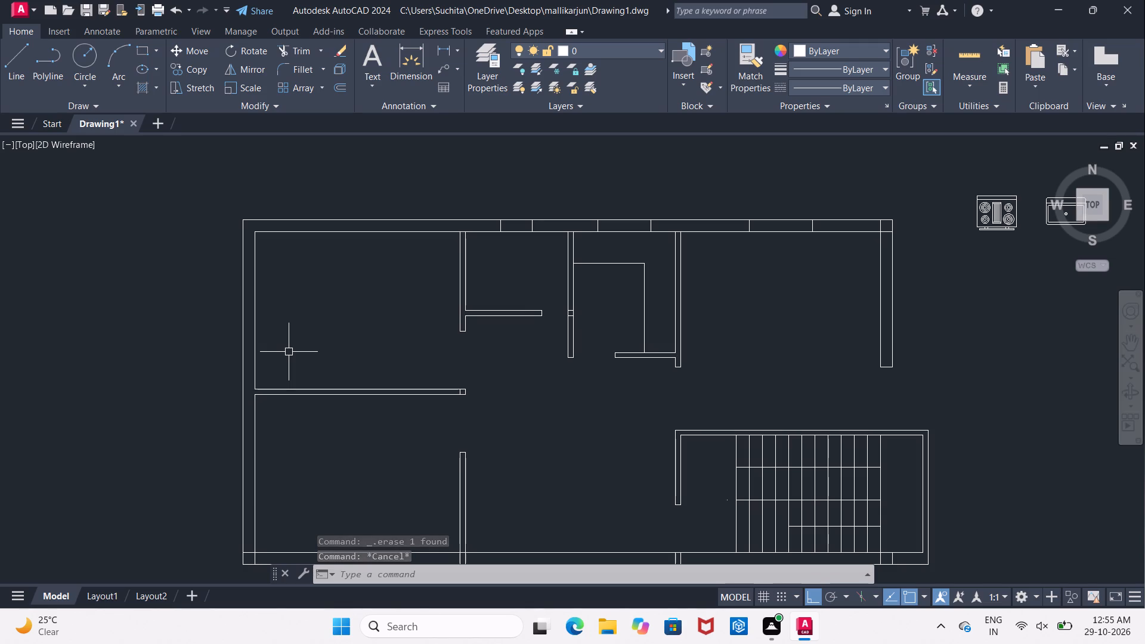
key("Escape")
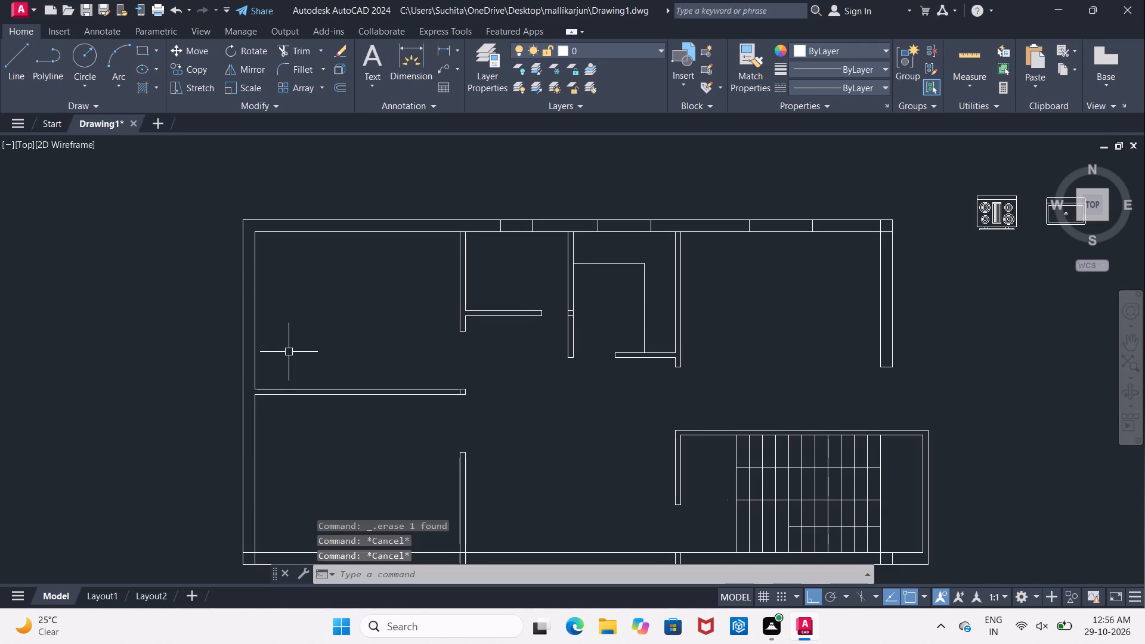
key("o")
key("Return")
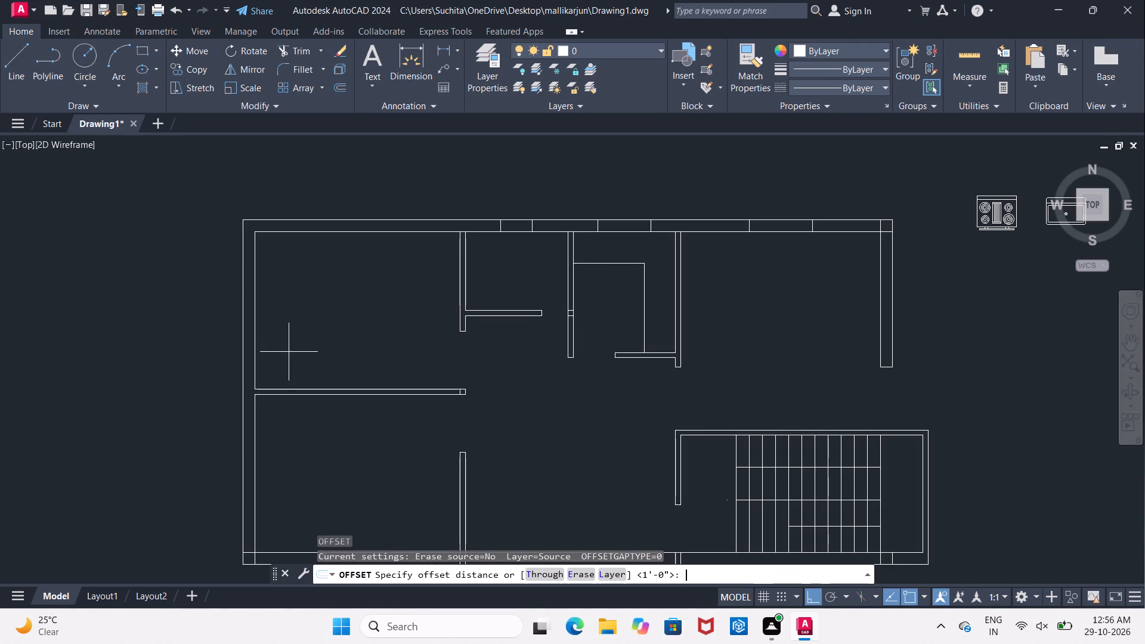
type("5'")
key("Return")
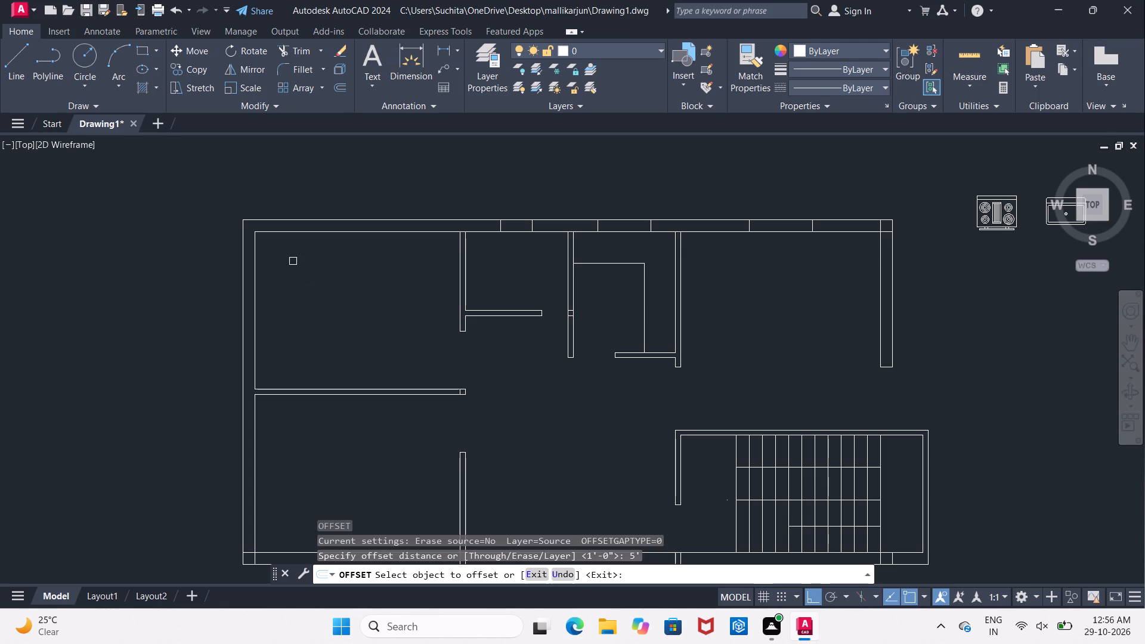
left_click(284, 234)
left_click(311, 323)
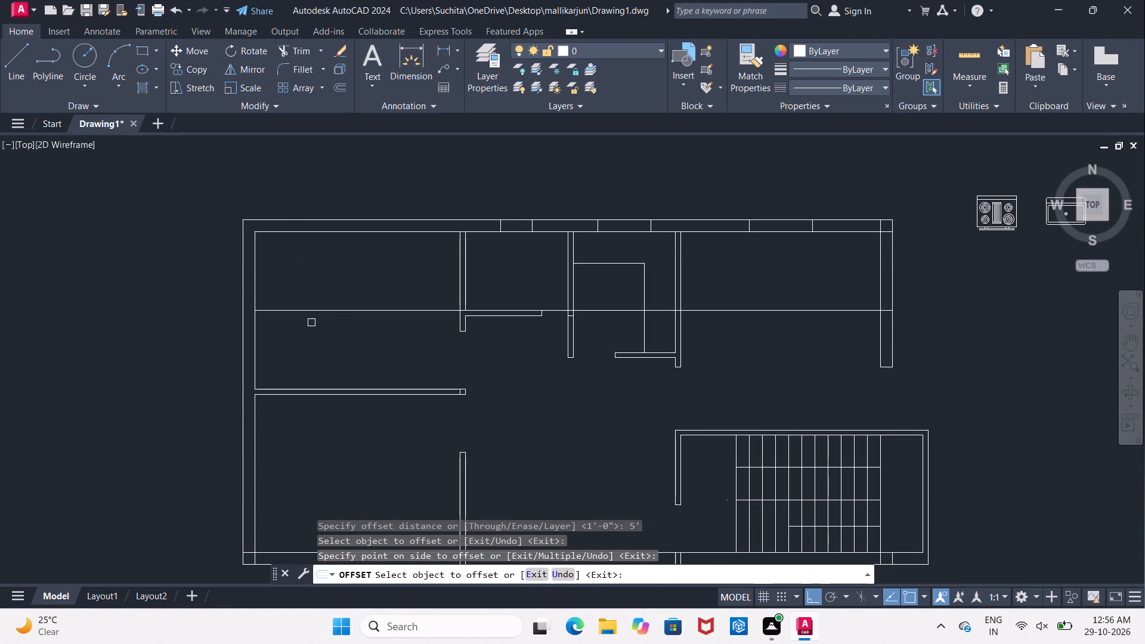
key("Escape")
Offset the horizontal centre guide line 2' above and below to mark the left wall window's edges.
key("o")
key("Return")
key("2")
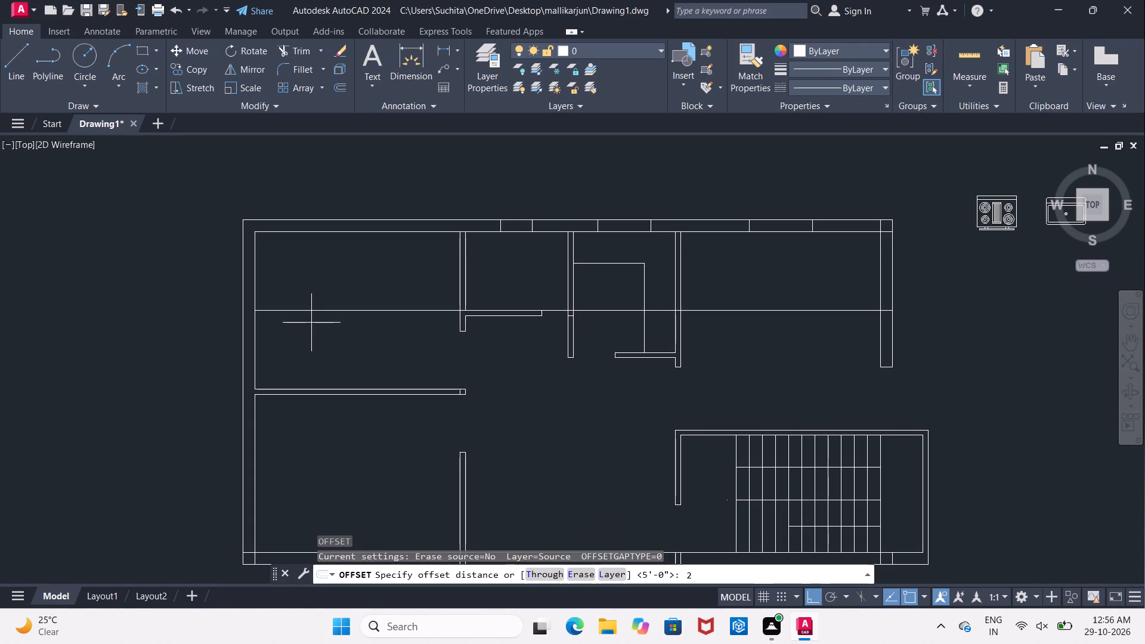
key("apostrophe")
key("Return")
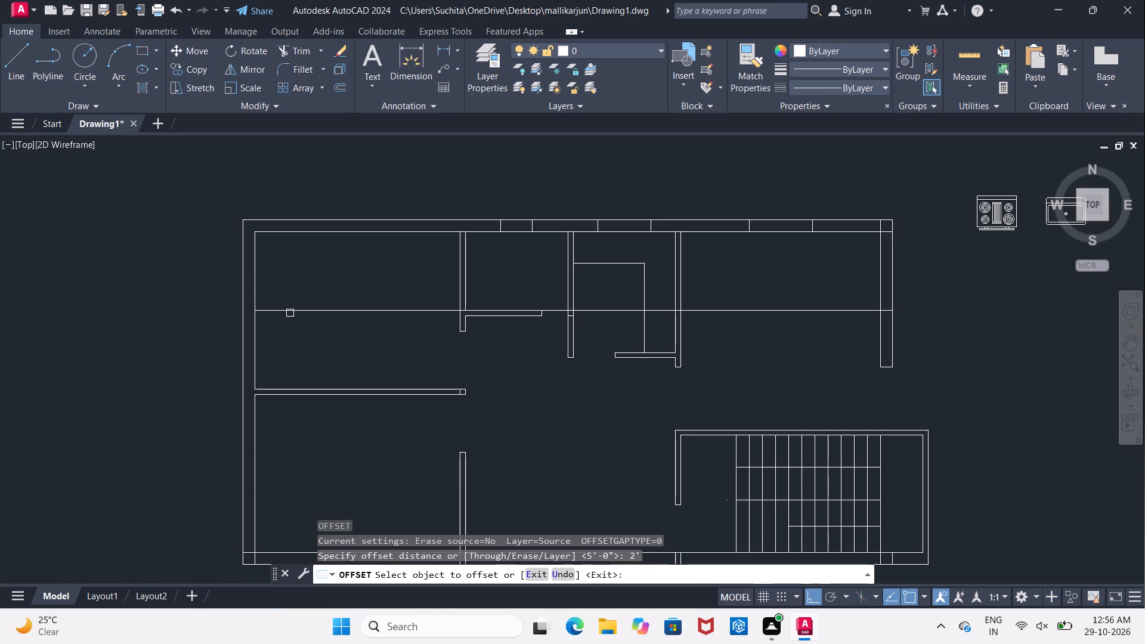
left_click(290, 313)
left_click_drag(289, 296, 289, 304)
left_click_drag(291, 310, 298, 346)
left_click(301, 354)
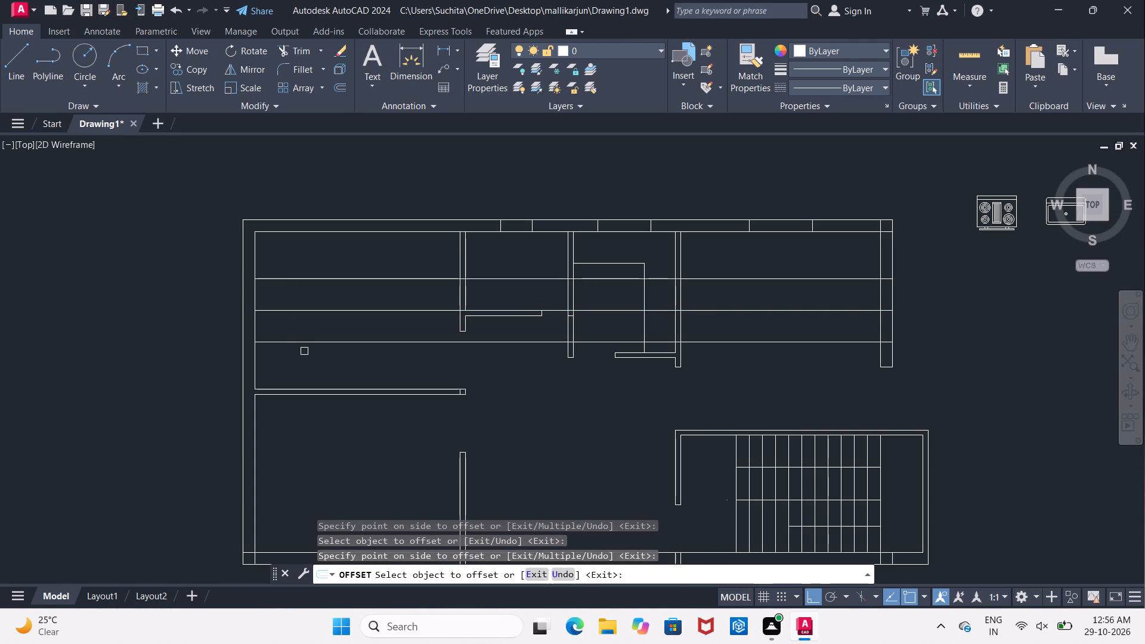
key("Escape")
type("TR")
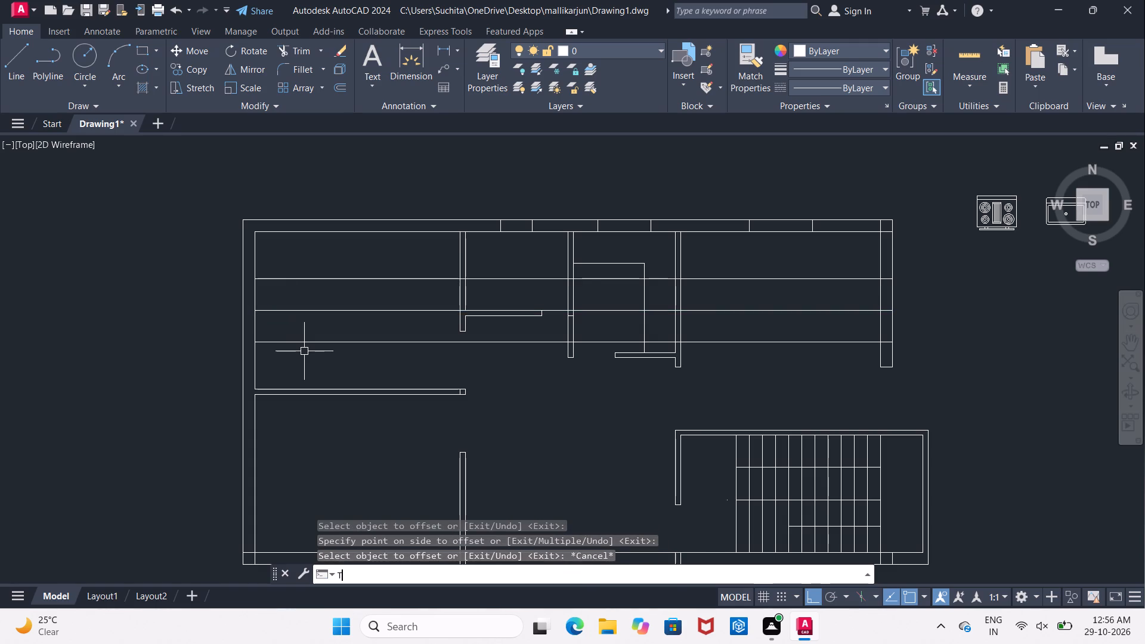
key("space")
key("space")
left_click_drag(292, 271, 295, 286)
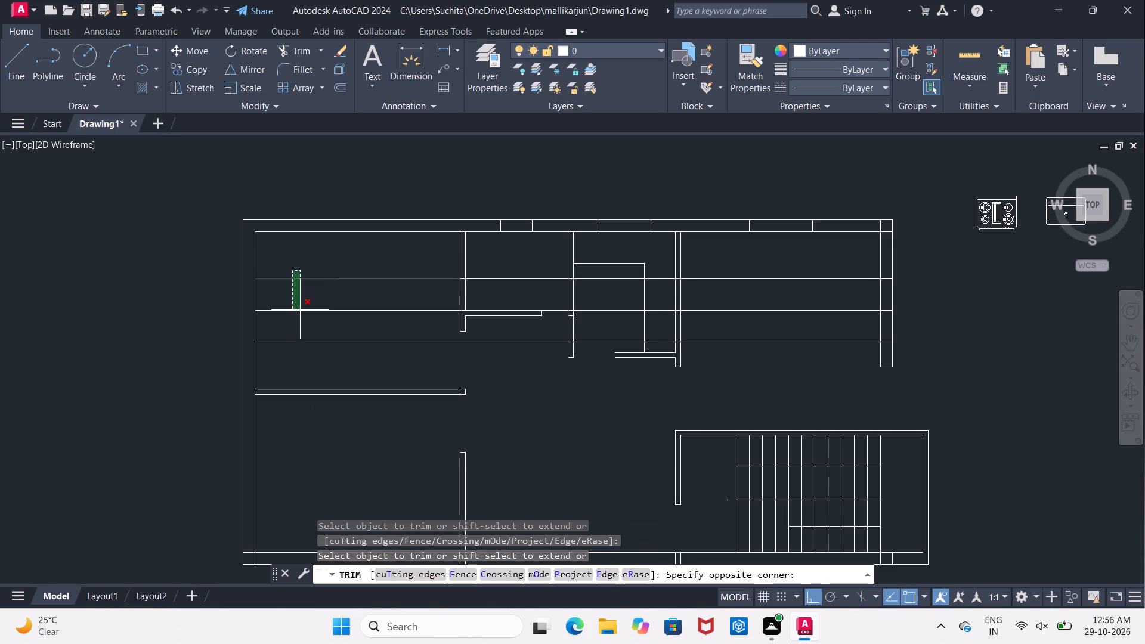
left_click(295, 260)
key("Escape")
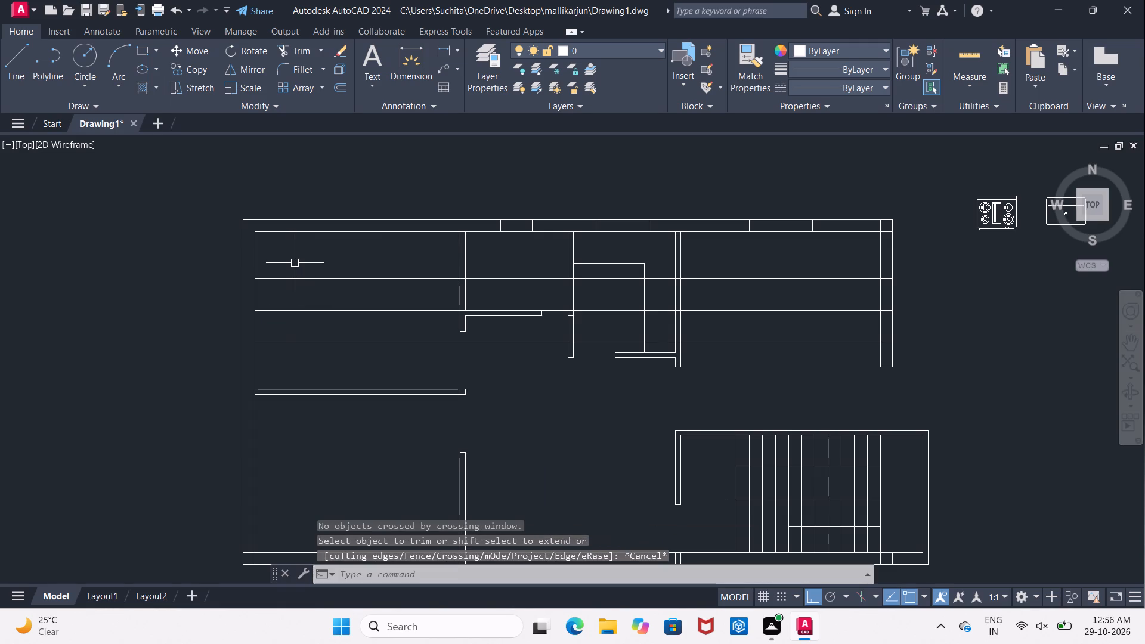
Extend the left wall window's two edge lines through the left wall to its outer face.
type("EX")
key("space")
key("space")
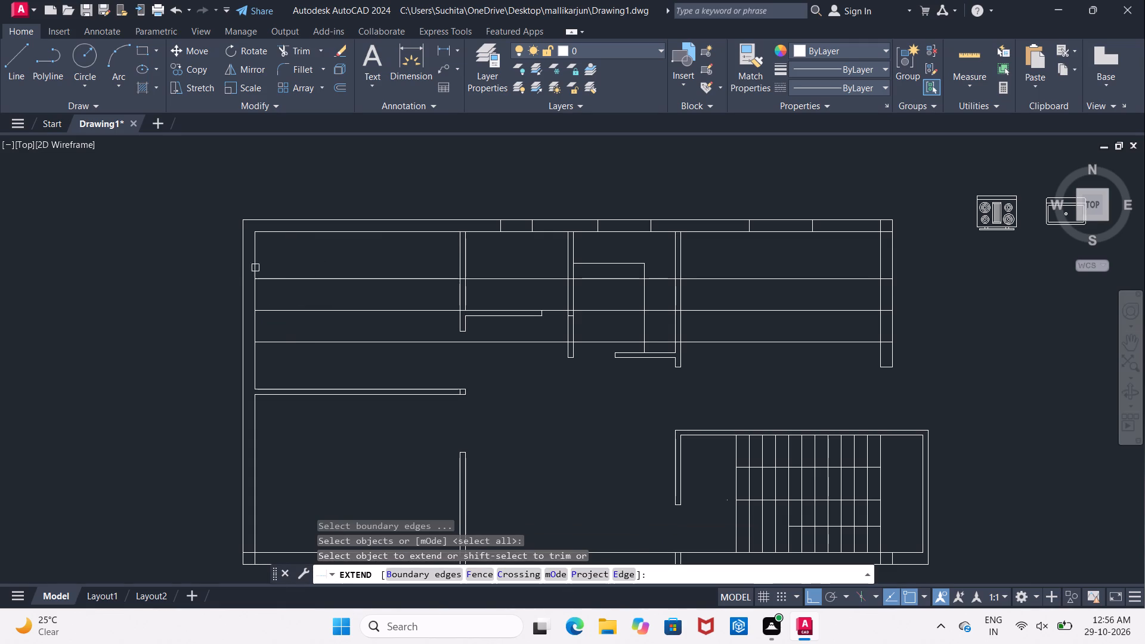
left_click(268, 277)
left_click(279, 339)
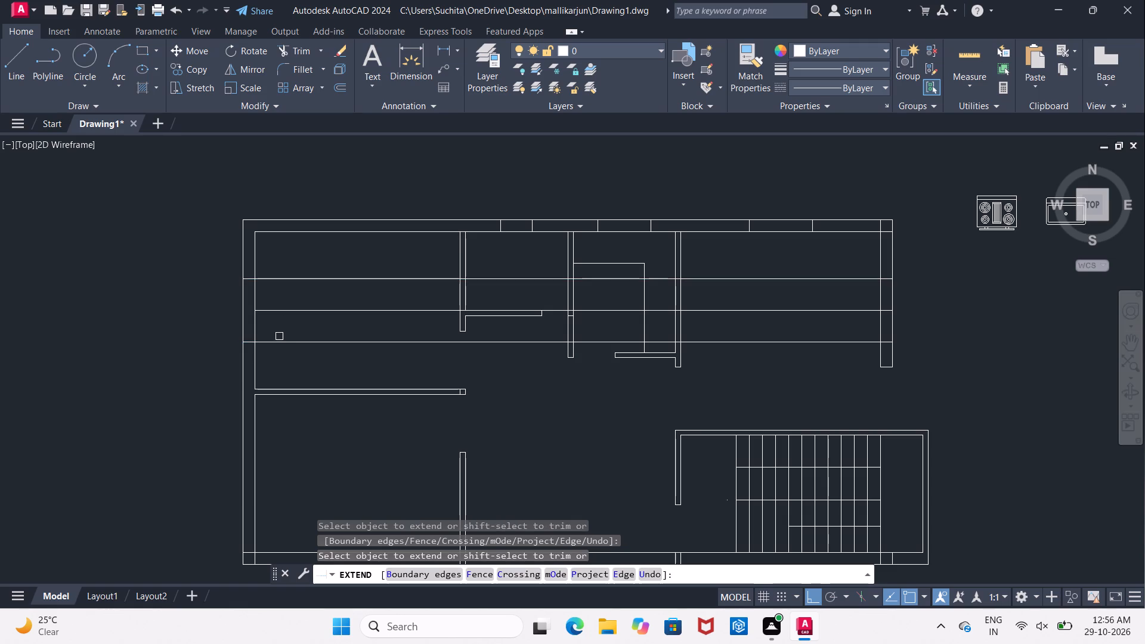
middle_click_drag(757, 247, 513, 266)
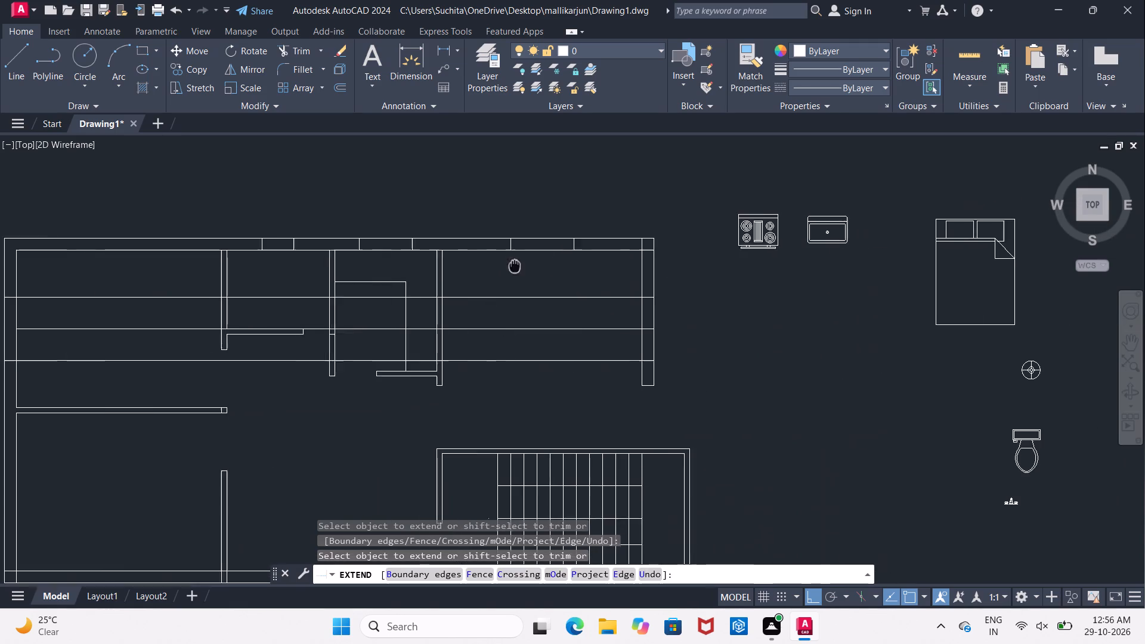
middle_click_drag(513, 266, 510, 265)
key("Escape")
Erase the two window edge lines in the top wall of the upper-right room.
left_click(502, 245)
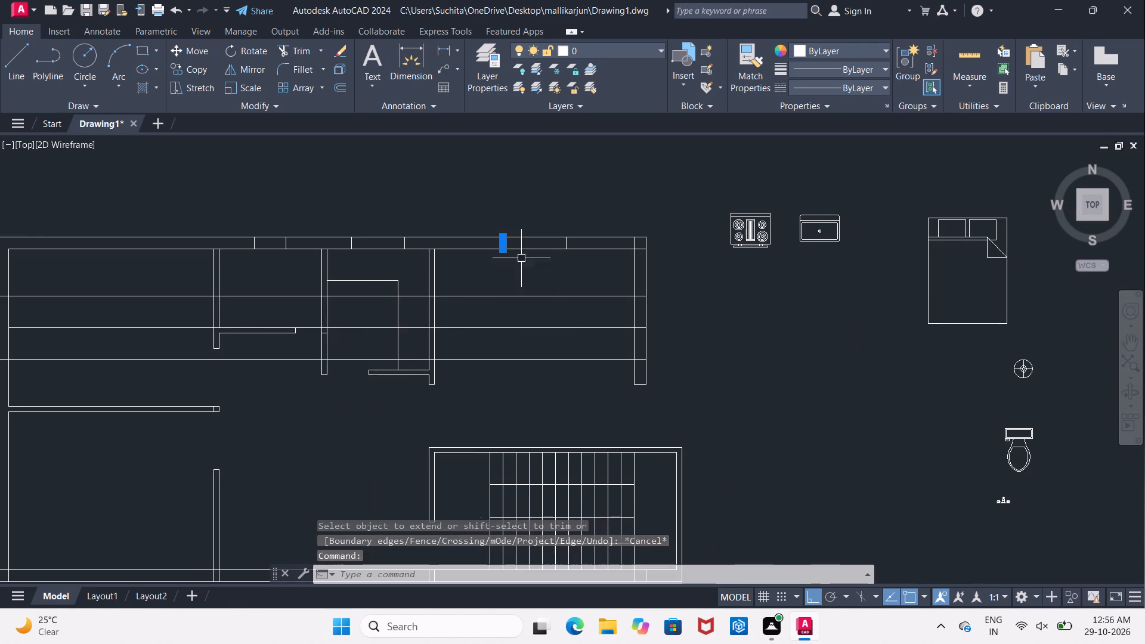
left_click(567, 242)
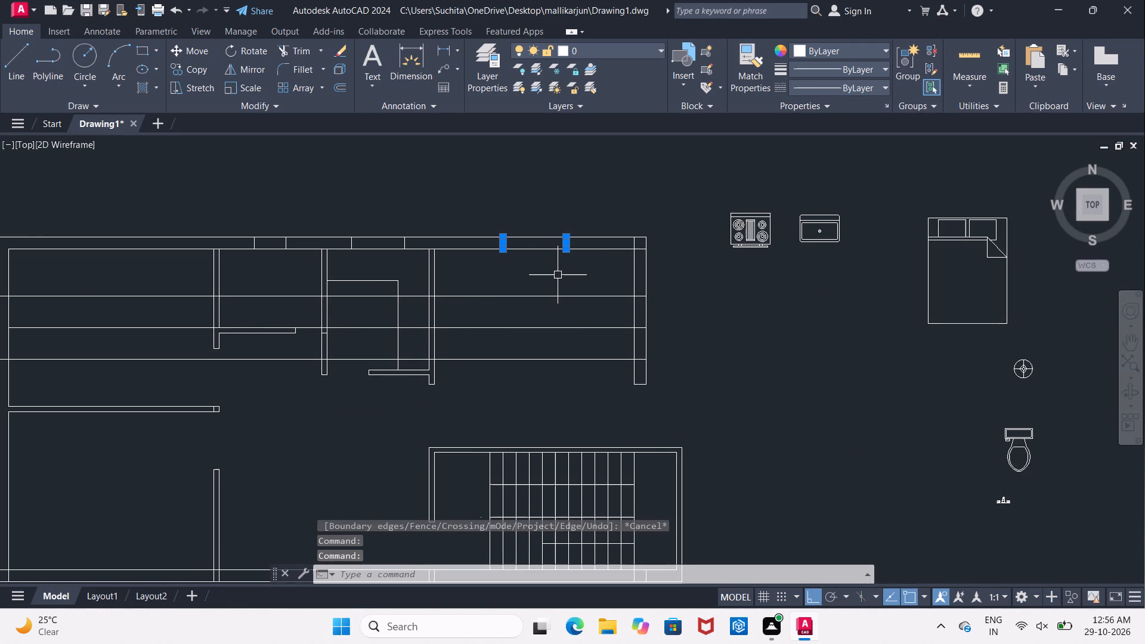
key("Delete")
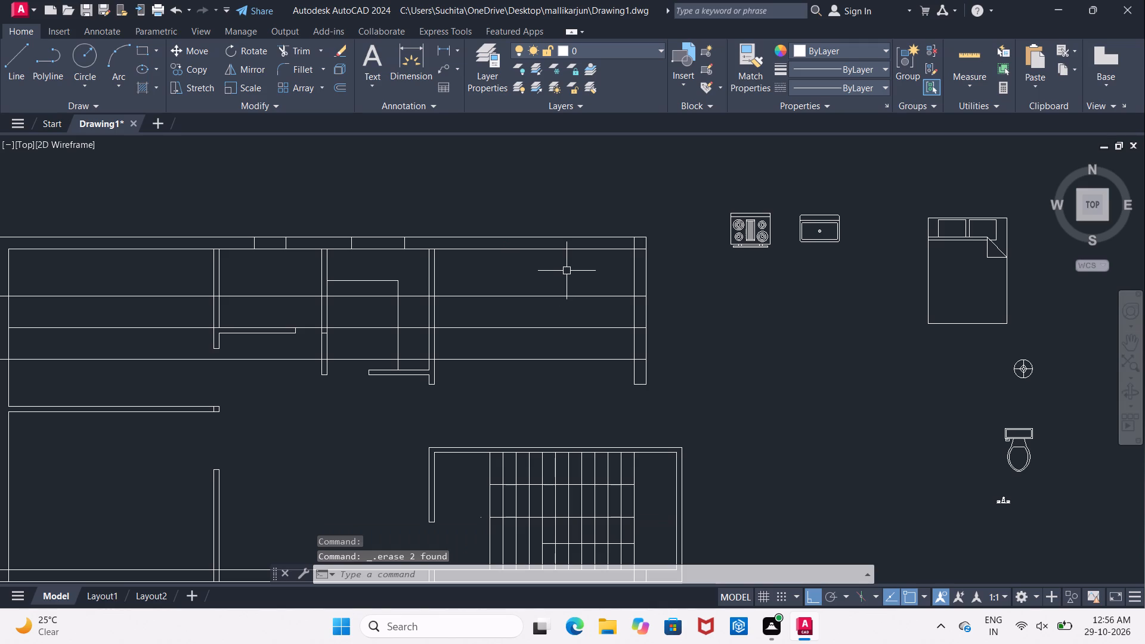
key("Escape")
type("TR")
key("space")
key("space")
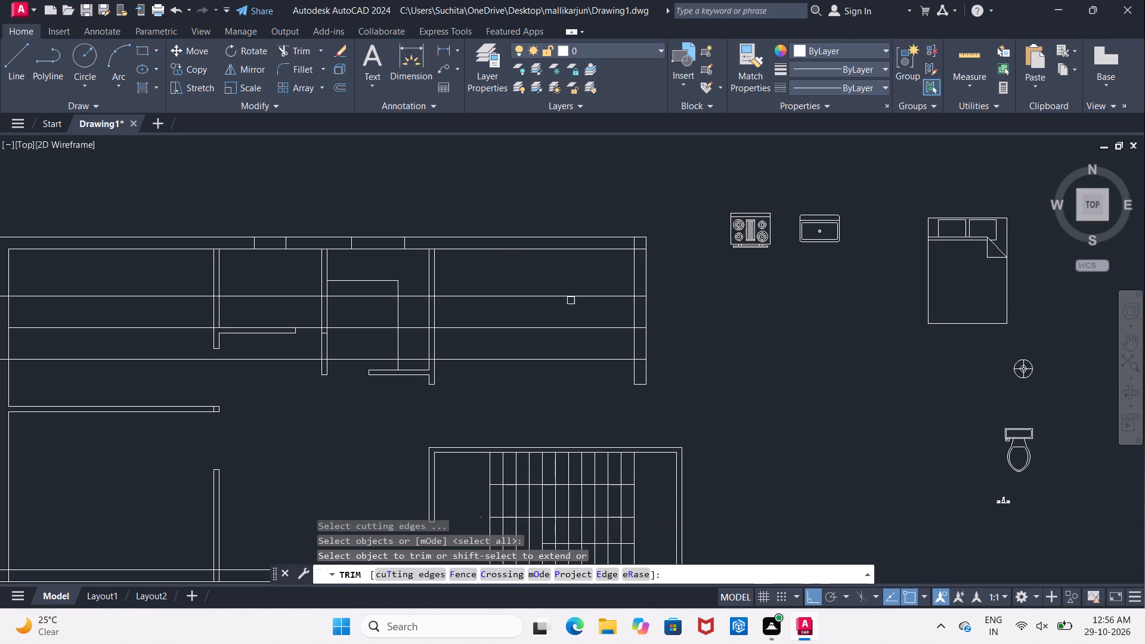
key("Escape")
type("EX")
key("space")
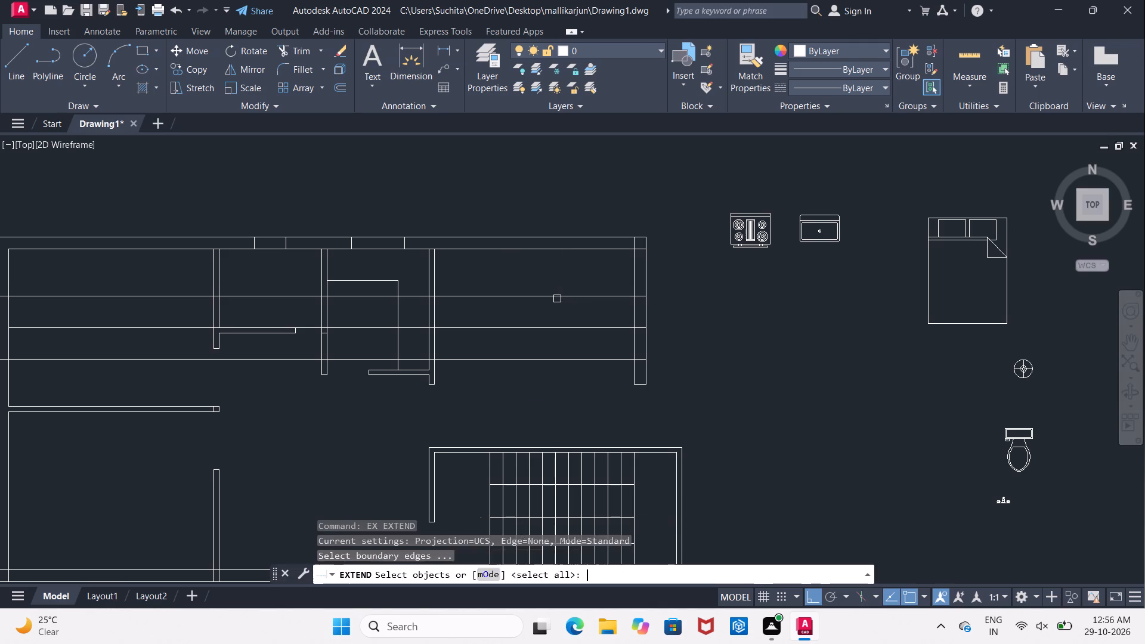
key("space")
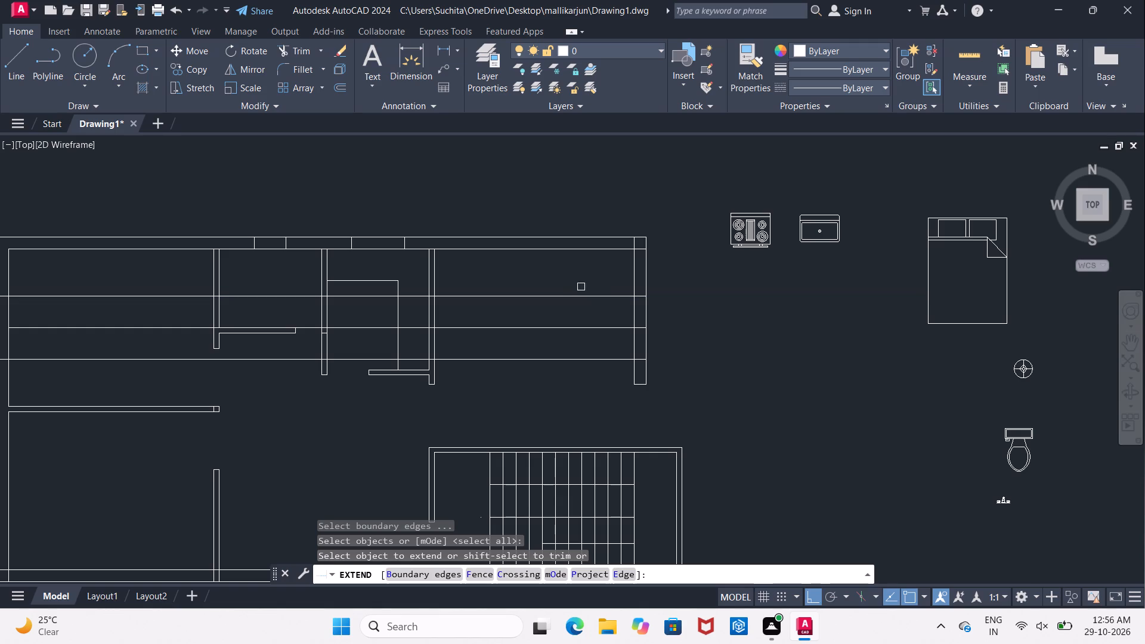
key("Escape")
Trim the three horizontal guide lines out of the upper-right and upper-left rooms, keeping the window edges within the outer walls.
type("TR")
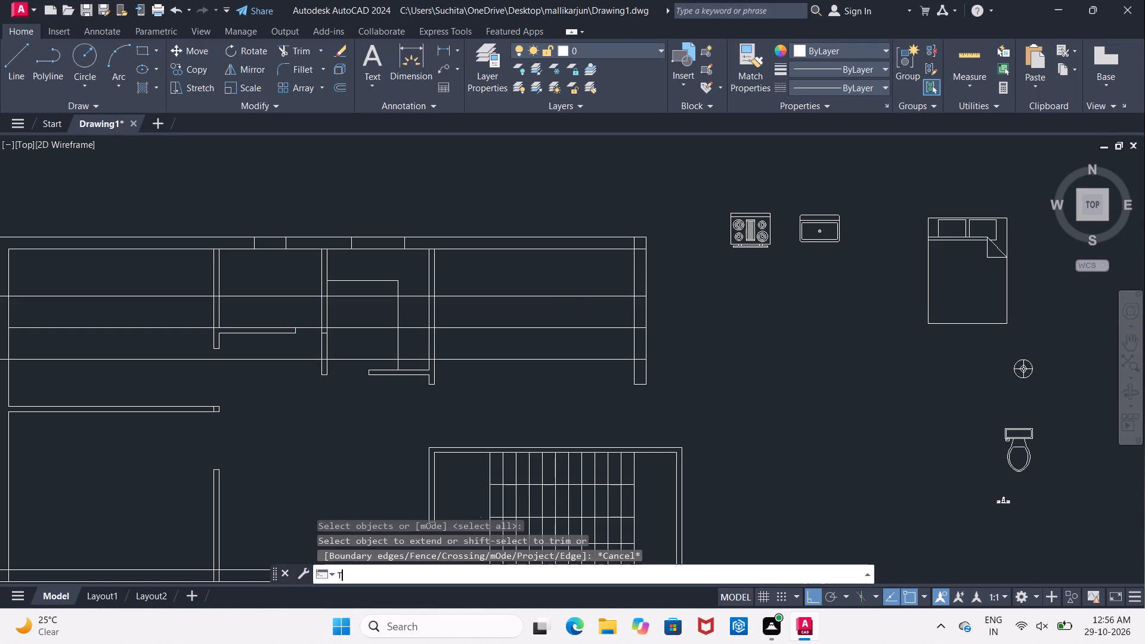
key("space")
key("space")
left_click(553, 280)
left_click(567, 364)
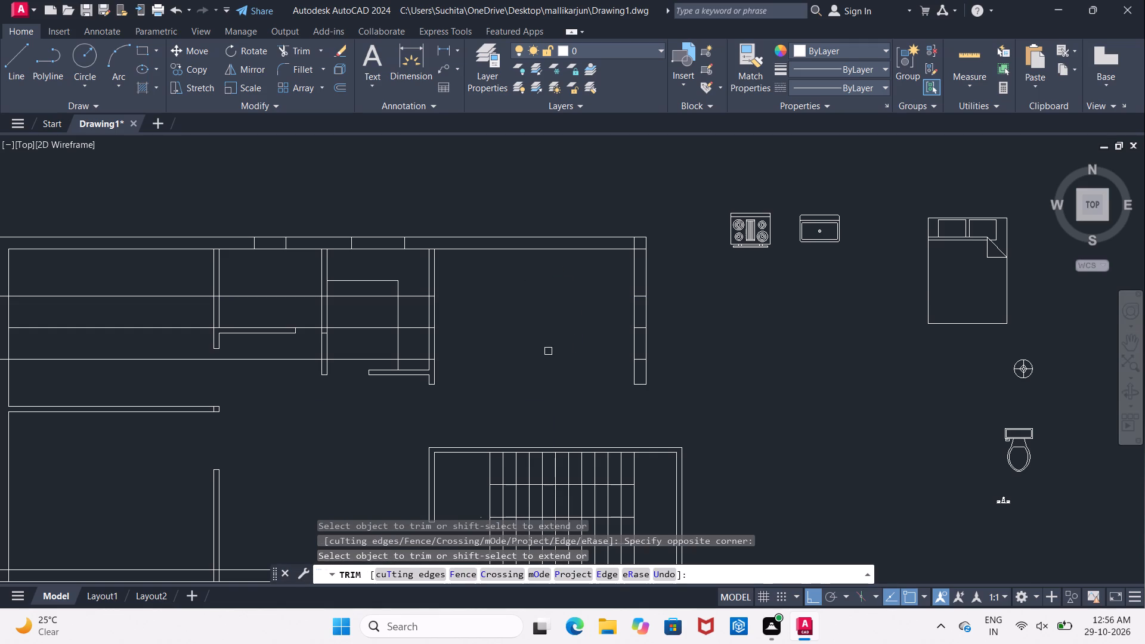
middle_click_drag(547, 350, 634, 341)
left_click(215, 276)
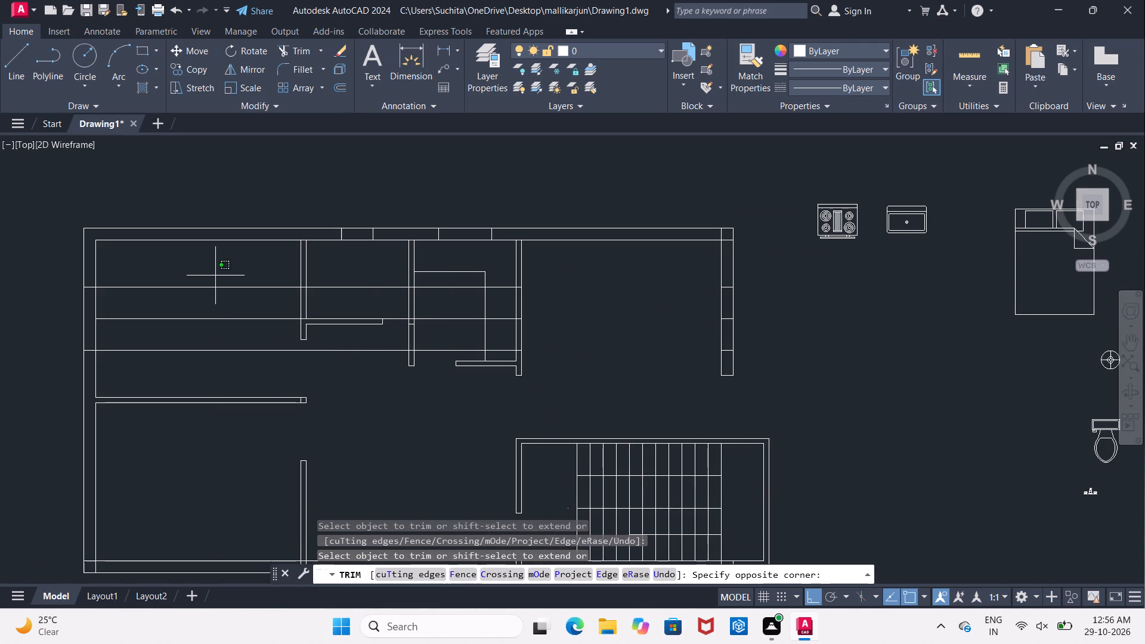
left_click(211, 358)
key("Escape")
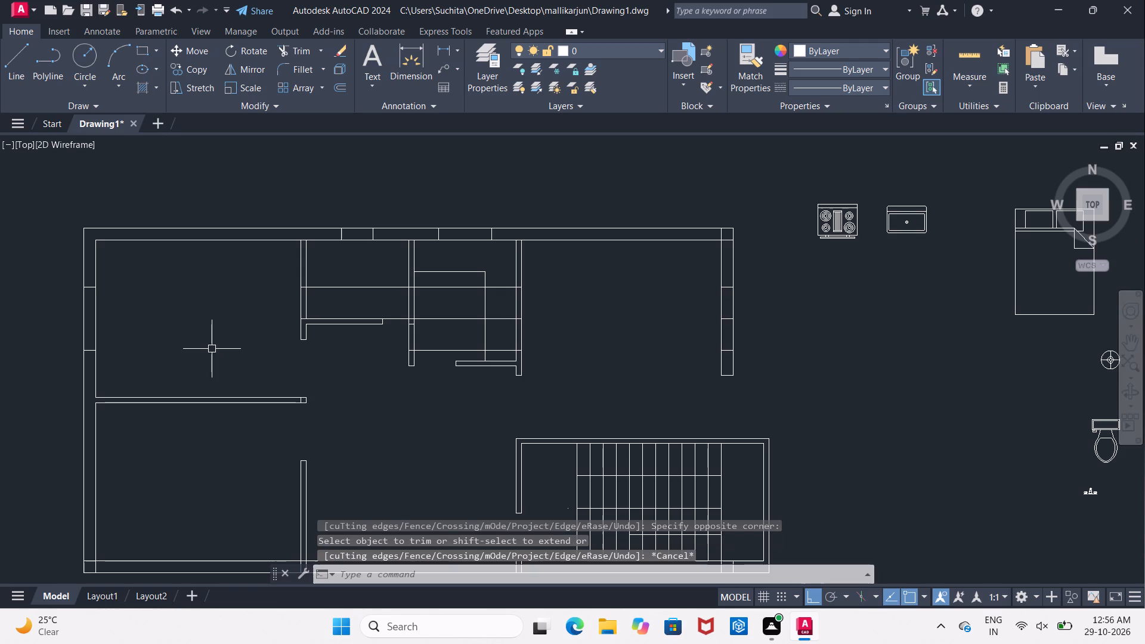
Erase the three leftover guide segments across the middle rooms and the centre segment inside the right wall.
left_click(360, 284)
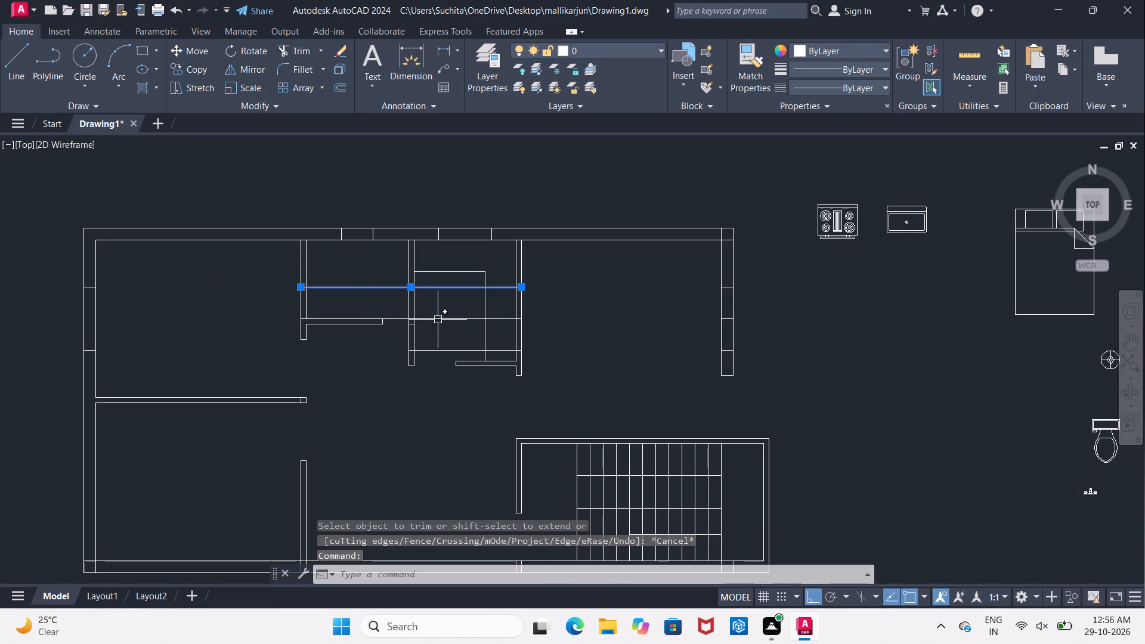
left_click(440, 319)
left_click(437, 351)
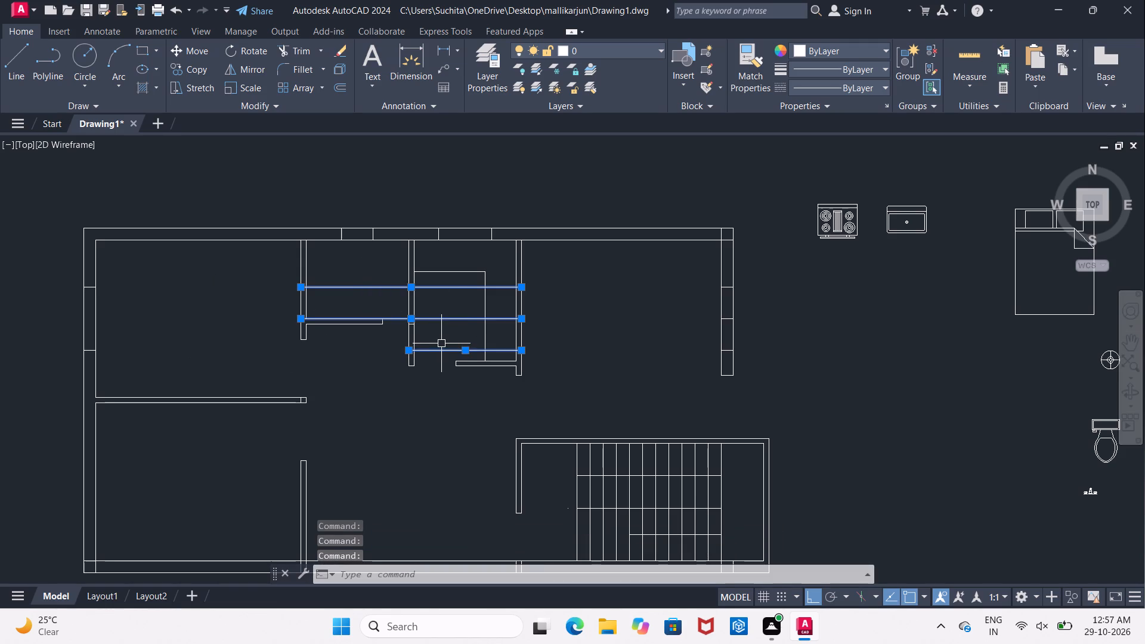
key("Delete")
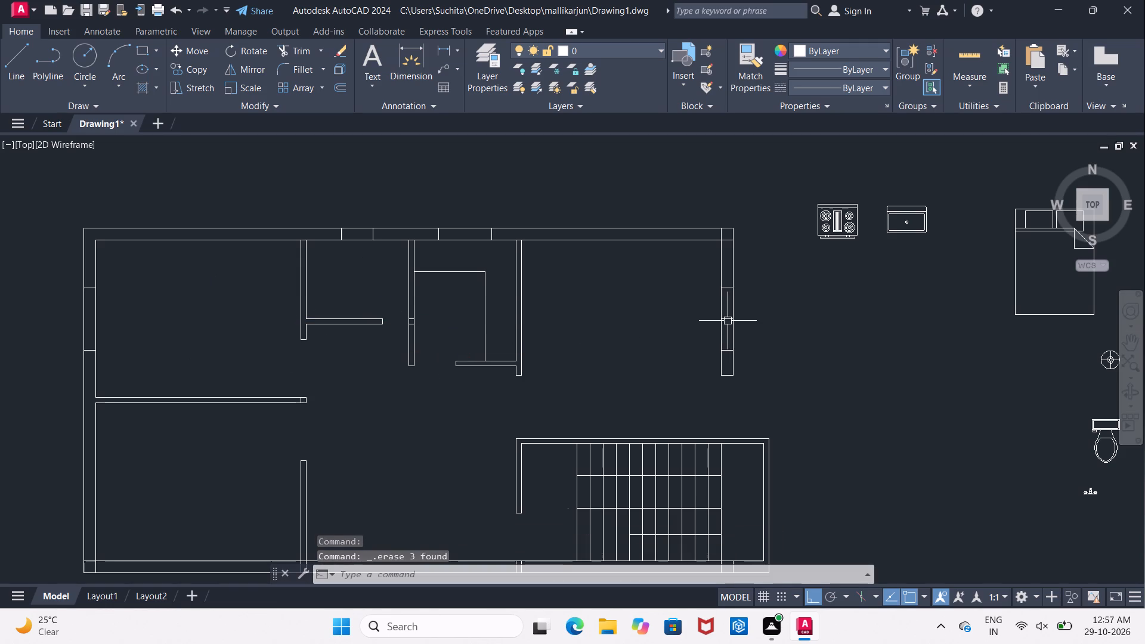
left_click(728, 319)
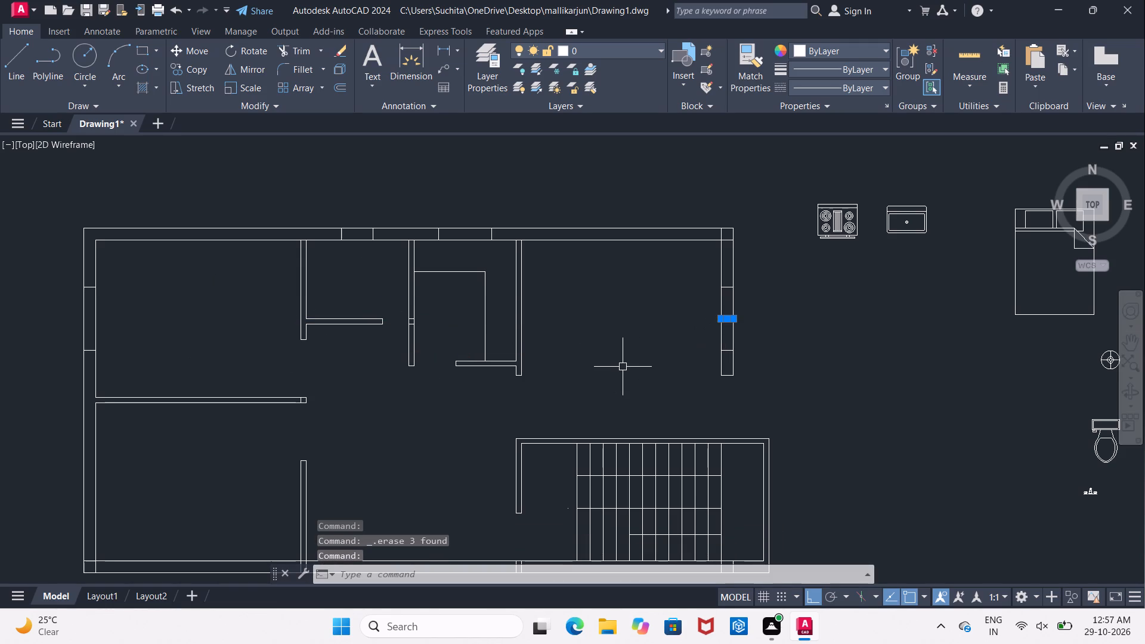
key("Delete")
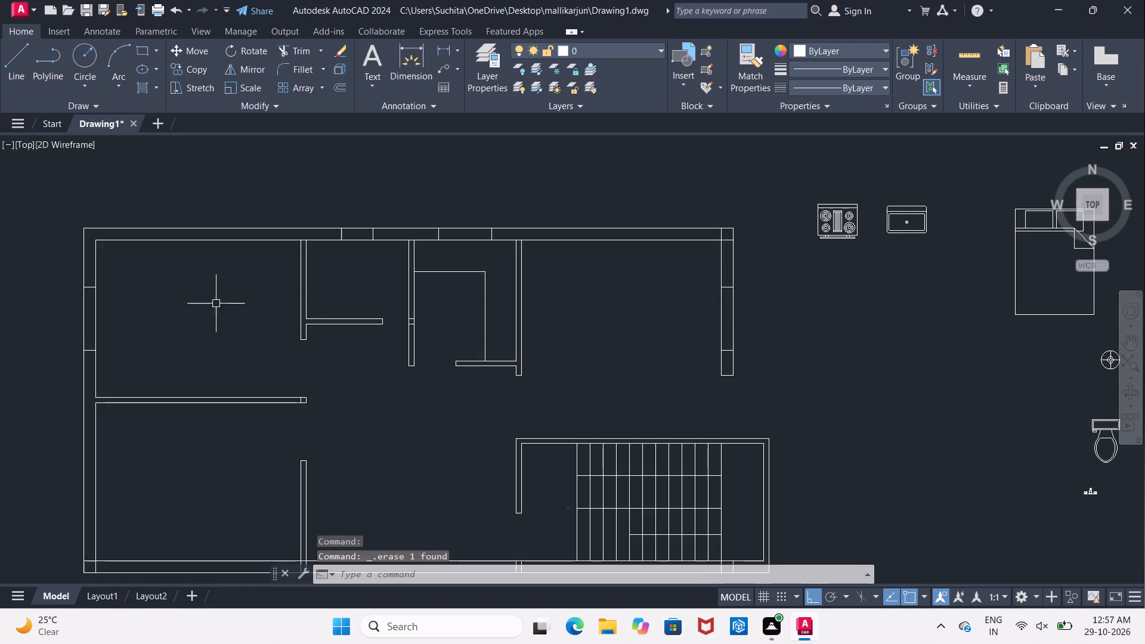
Move the upper-left room's two left-wall window edge lines slightly upward together.
left_click(47, 284)
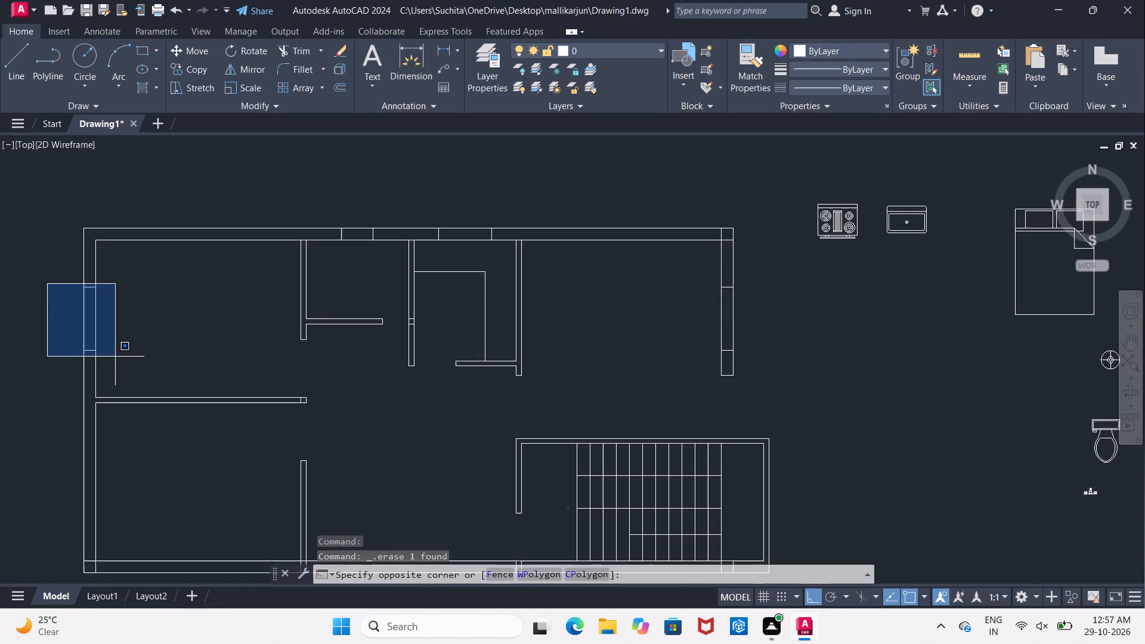
left_click(115, 357)
left_click(182, 47)
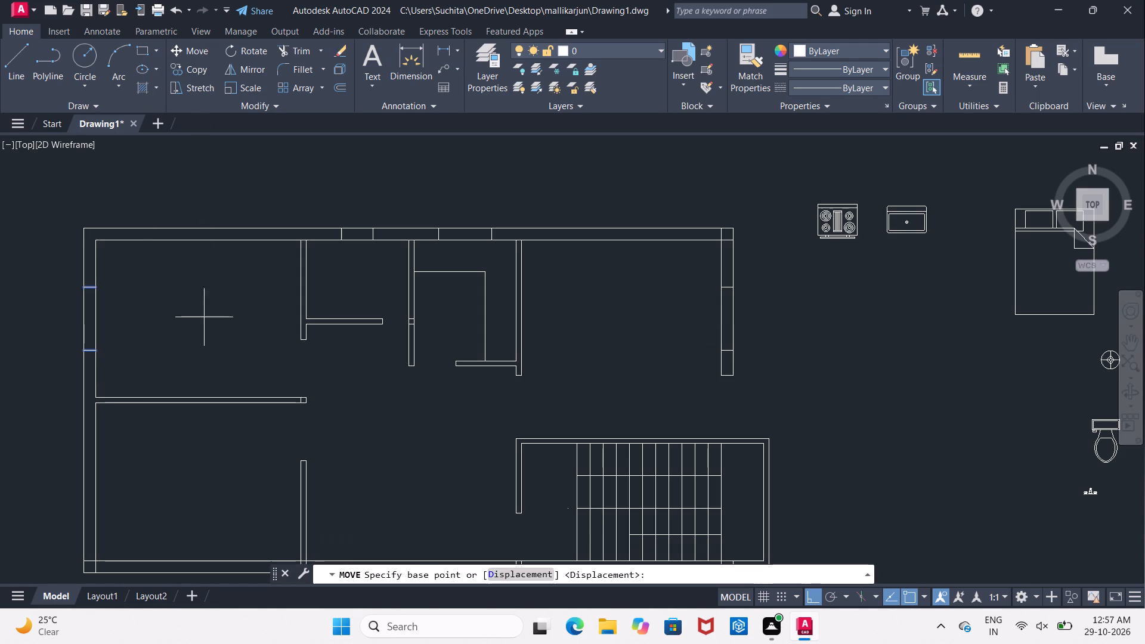
left_click(204, 346)
left_click(204, 332)
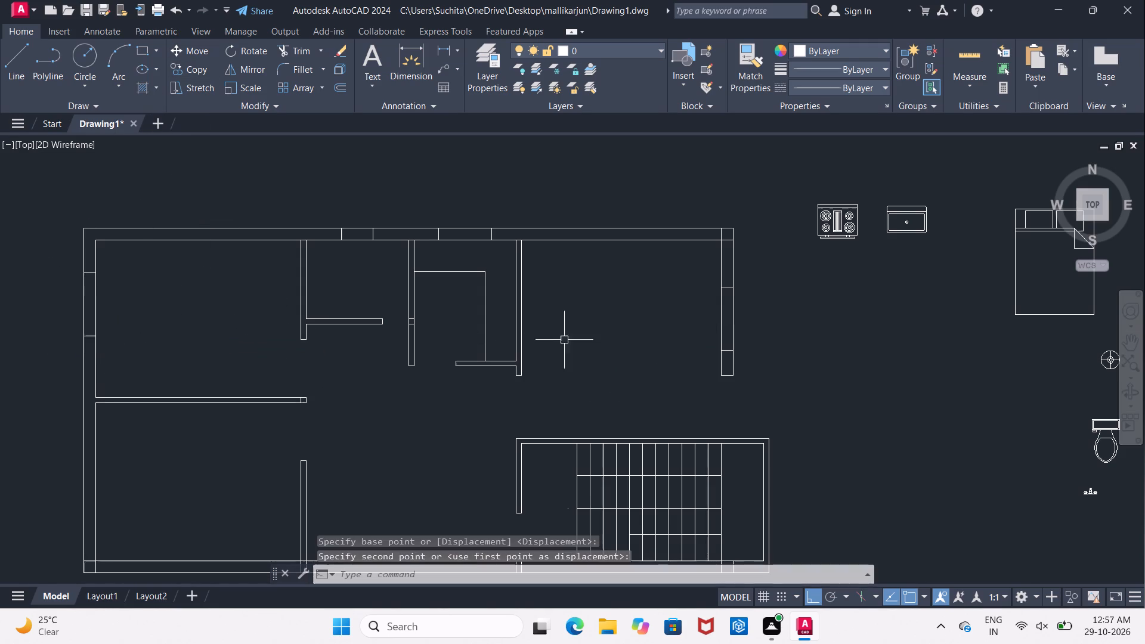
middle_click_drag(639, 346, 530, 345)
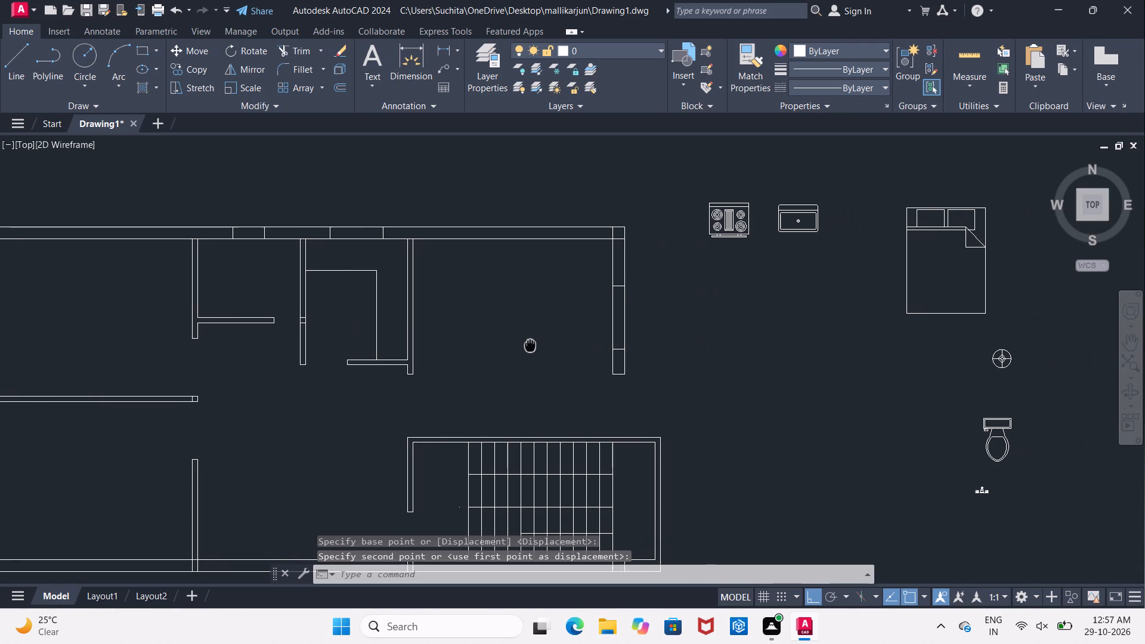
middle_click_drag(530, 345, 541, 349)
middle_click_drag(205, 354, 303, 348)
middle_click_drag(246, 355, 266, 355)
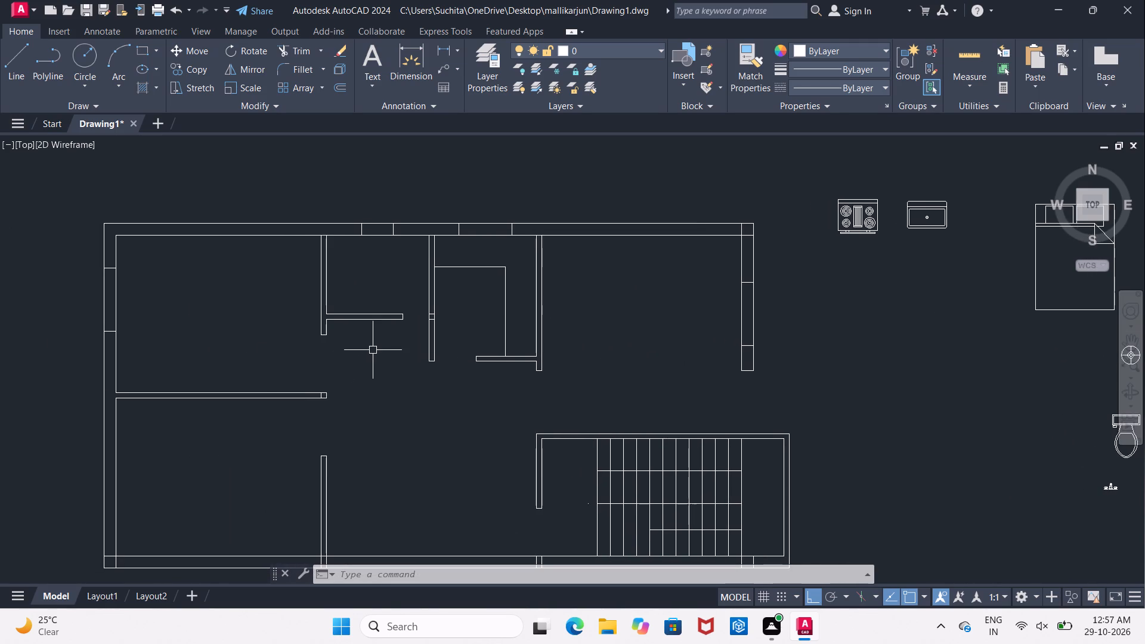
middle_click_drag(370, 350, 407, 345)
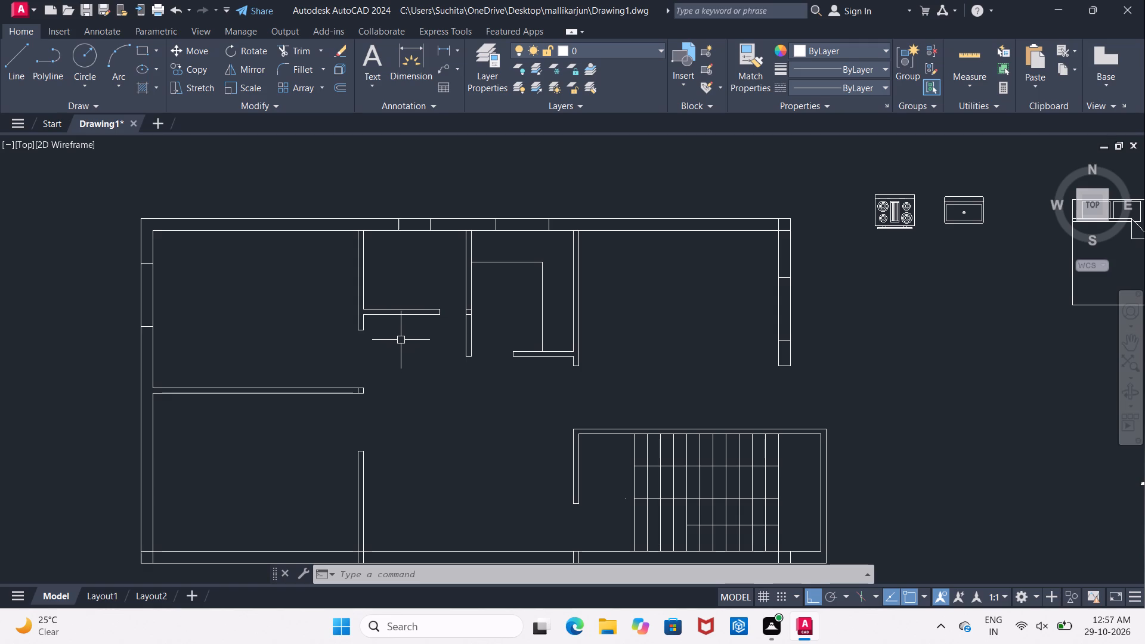
Offset the lower face of the lower-left room's top partition 5' down as a centre guide line for its left-wall window.
scroll(400, 343, "down", 1)
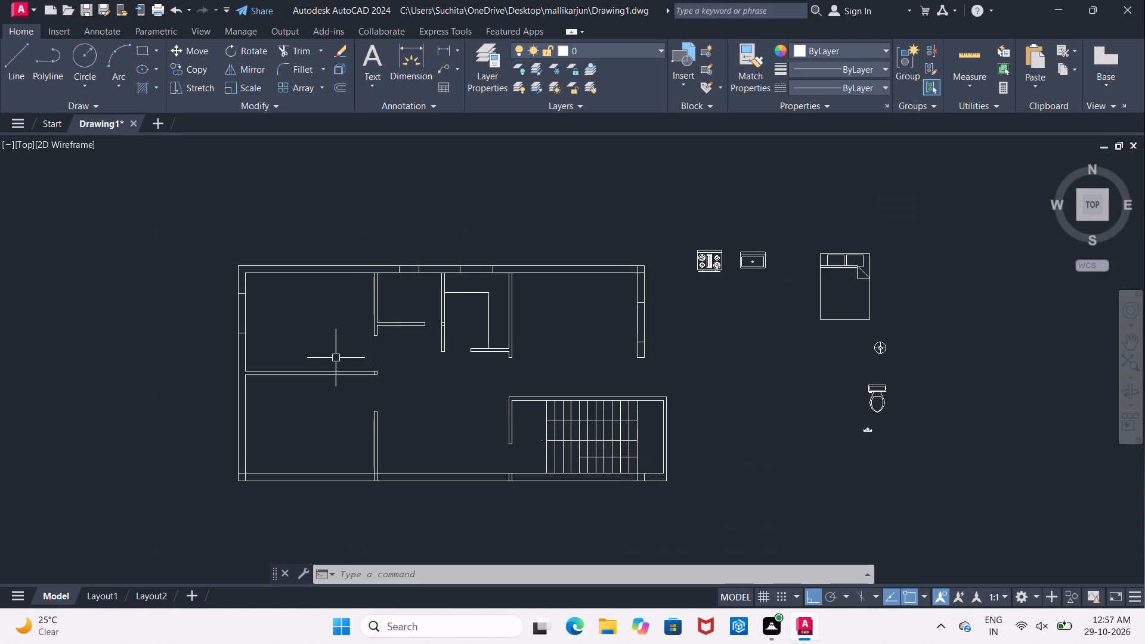
middle_click_drag(335, 358, 358, 300)
middle_click_drag(329, 367, 323, 352)
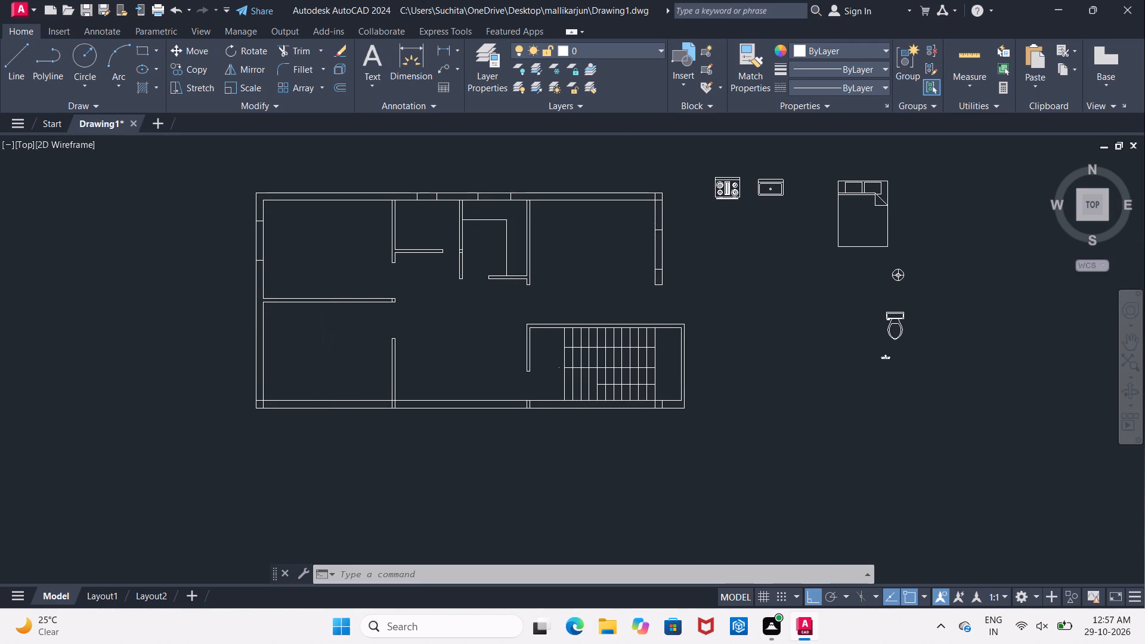
scroll(321, 350, "up", 1)
key("Escape")
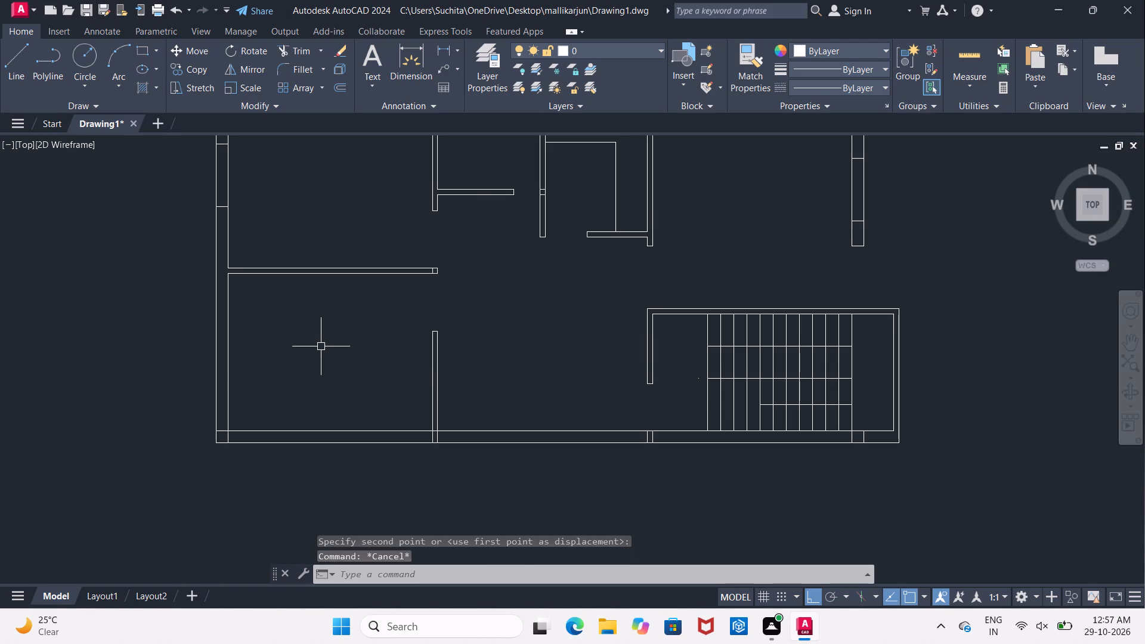
key("o")
key("Return")
type("5'")
key("Return")
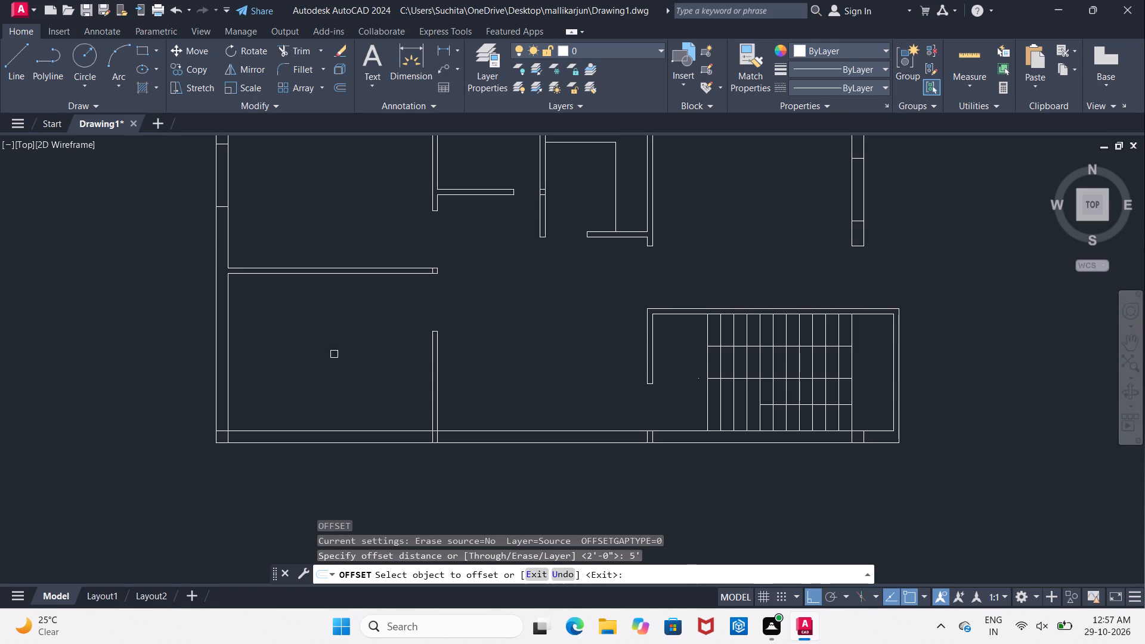
left_click(300, 275)
left_click(314, 390)
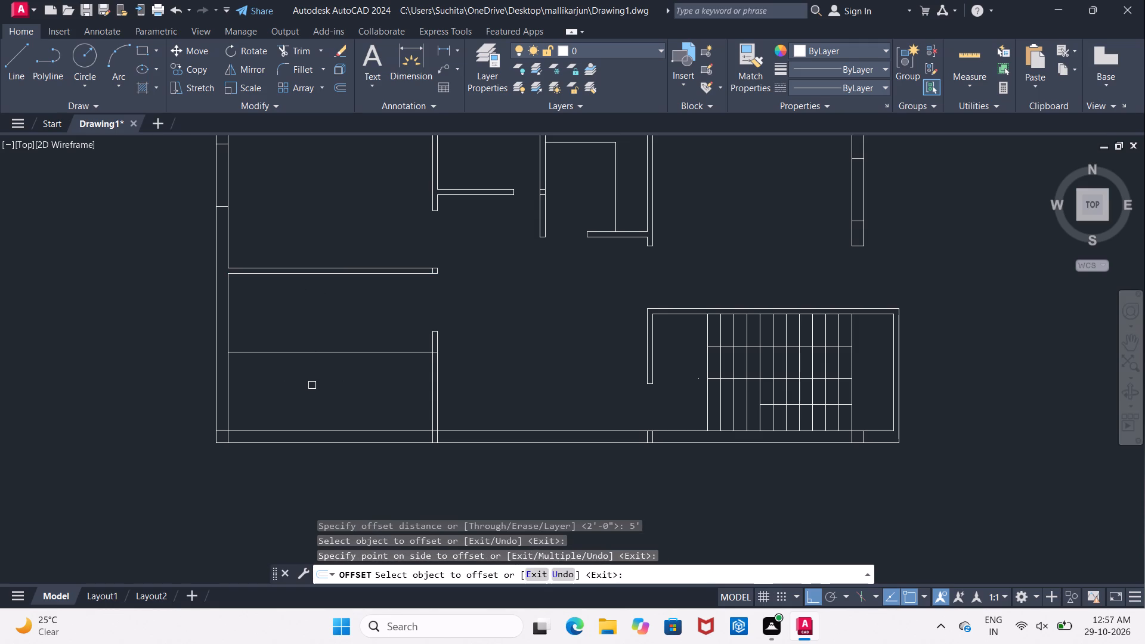
key("Escape")
Offset the lower-left room's horizontal guide line 2' to both sides to mark the upper and lower window edges.
key("o")
key("Return")
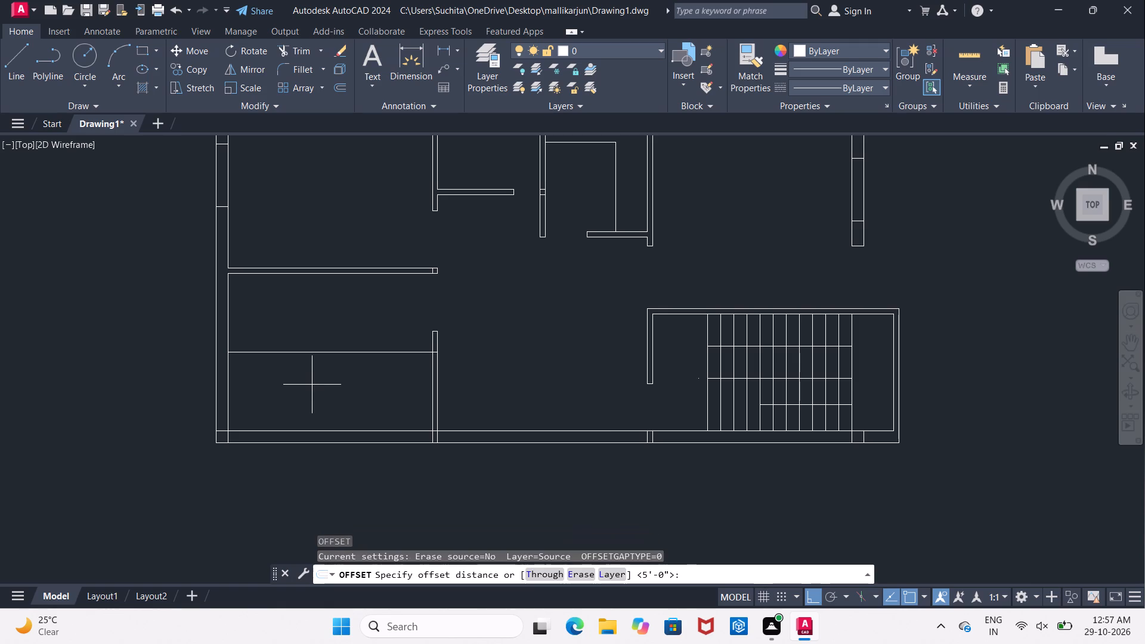
type("2'")
key("Return")
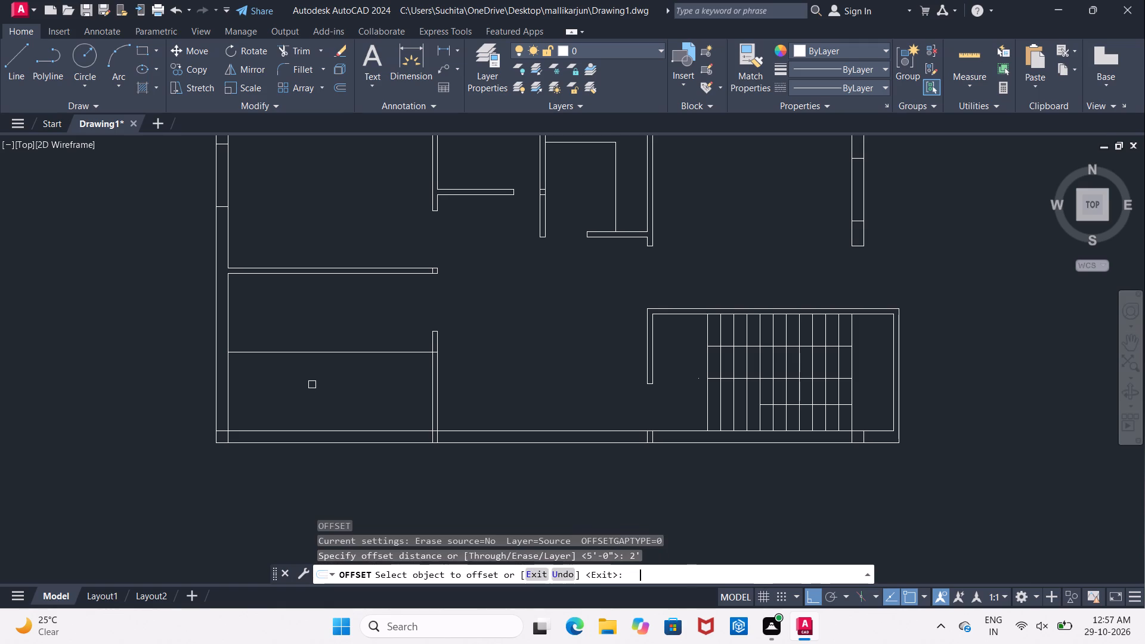
left_click(303, 355)
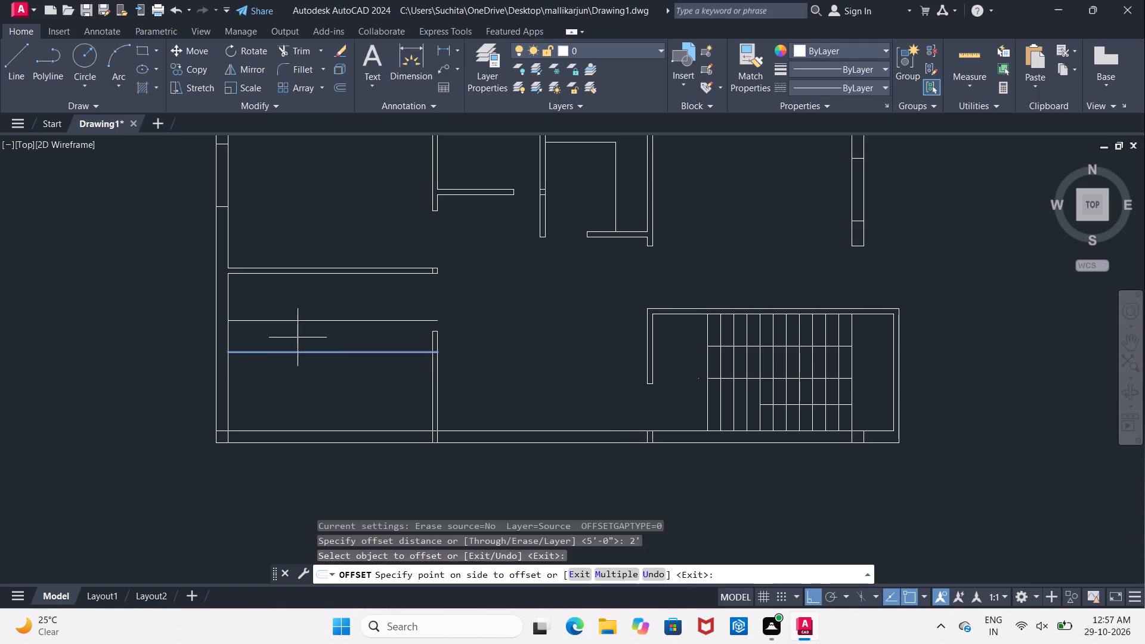
left_click(298, 336)
left_click(307, 355)
left_click(303, 390)
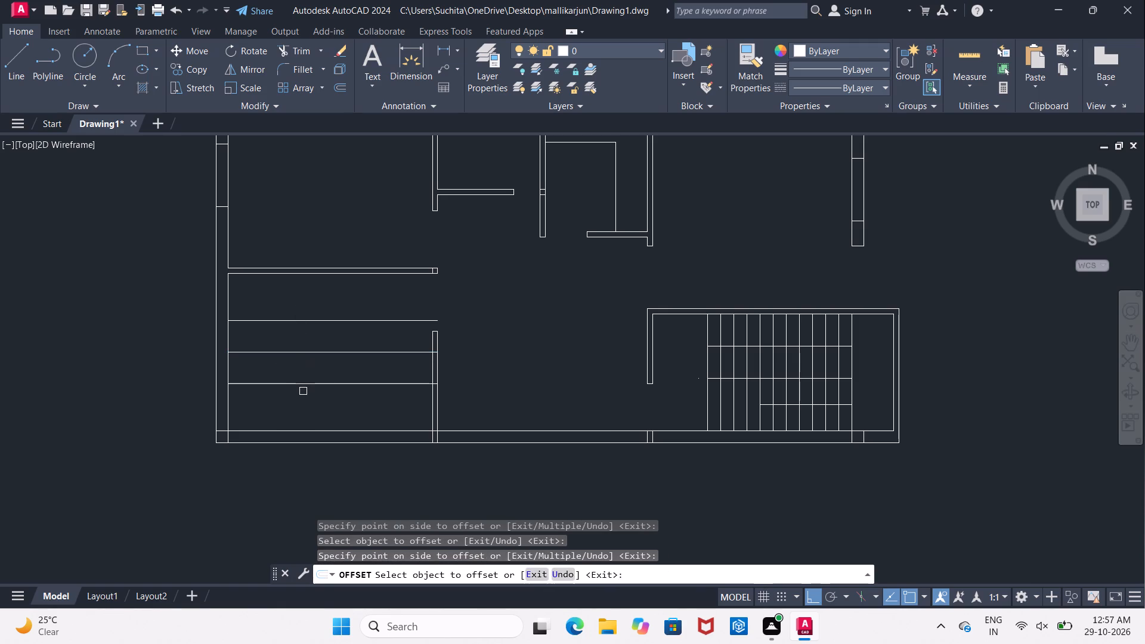
key("Escape")
Extend the two offset window edge lines through the left wall to its outer face.
key("e")
key("x")
key("space")
key("space")
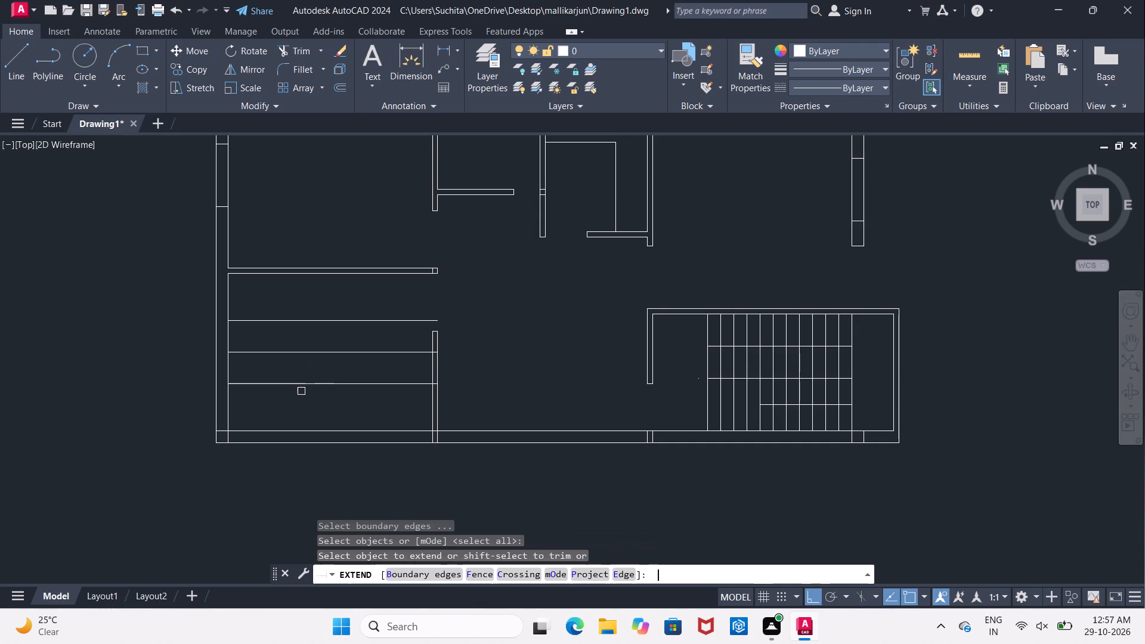
left_click(273, 380)
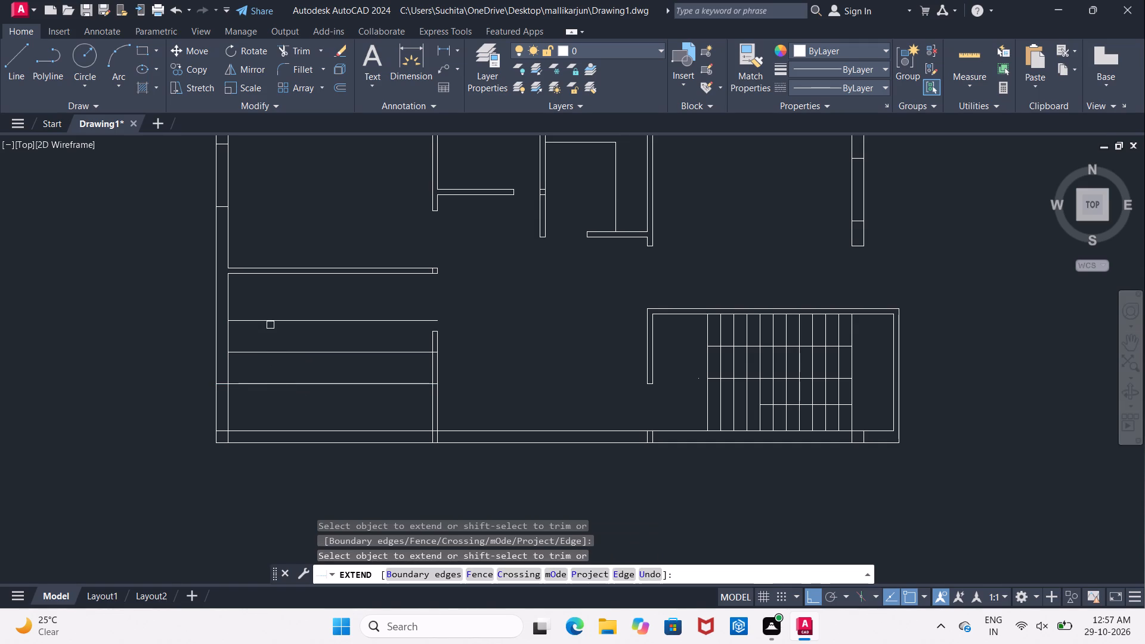
left_click(266, 321)
key("Escape")
Trim the three horizontal guide lines out of the lower-left room, keeping the window edges within the left wall.
type("TR")
key("space")
key("space")
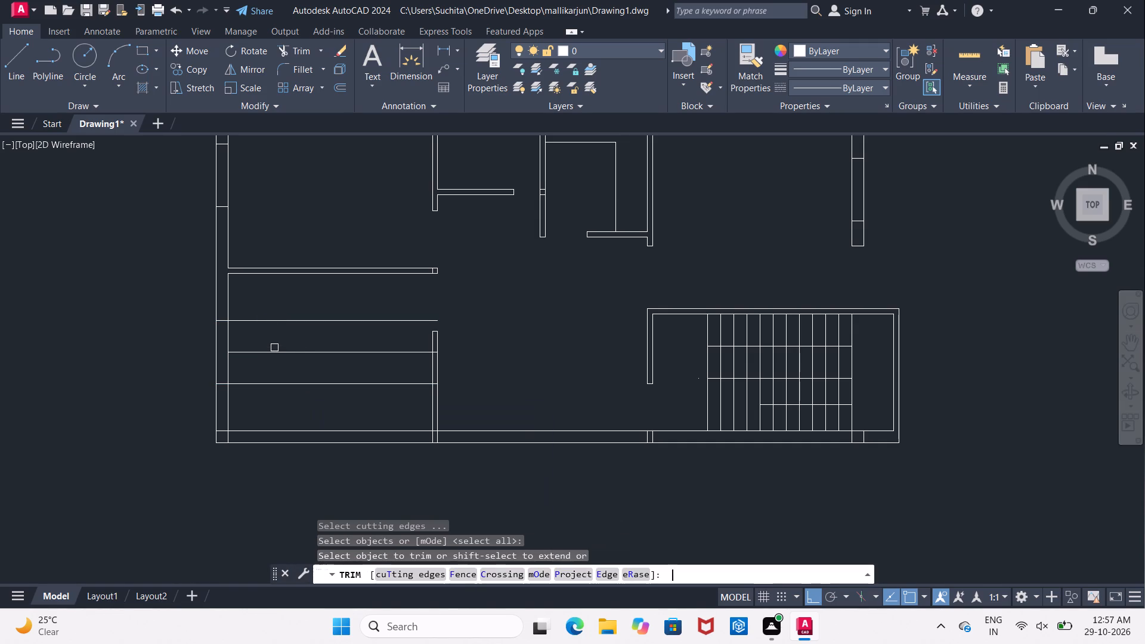
left_click_drag(287, 311, 291, 330)
left_click(294, 391)
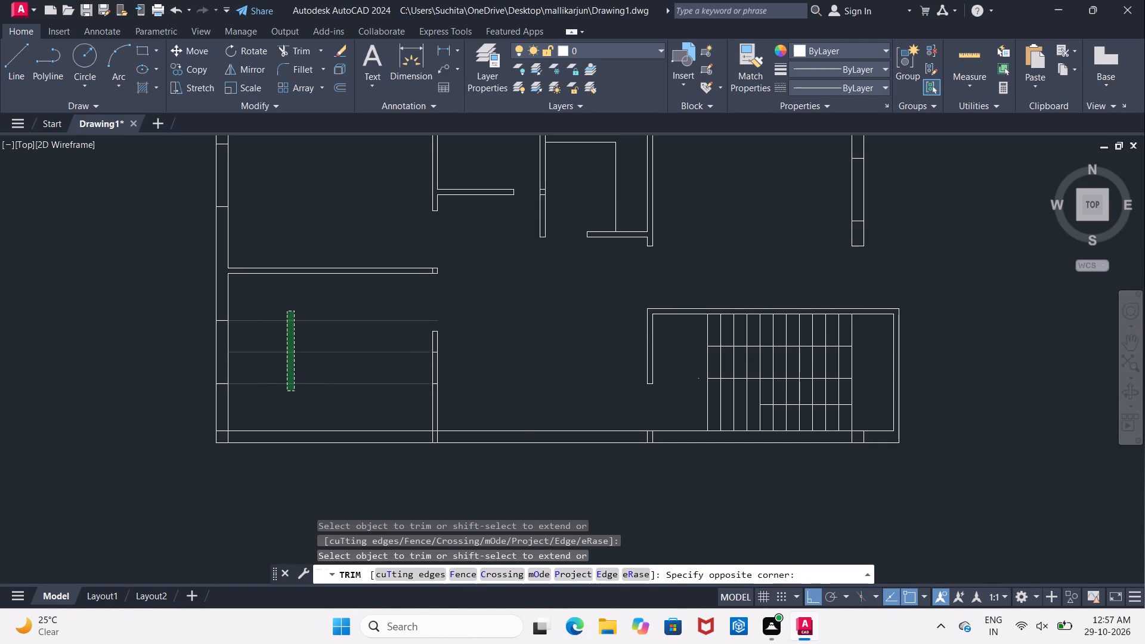
middle_click_drag(335, 374, 314, 376)
key("Escape")
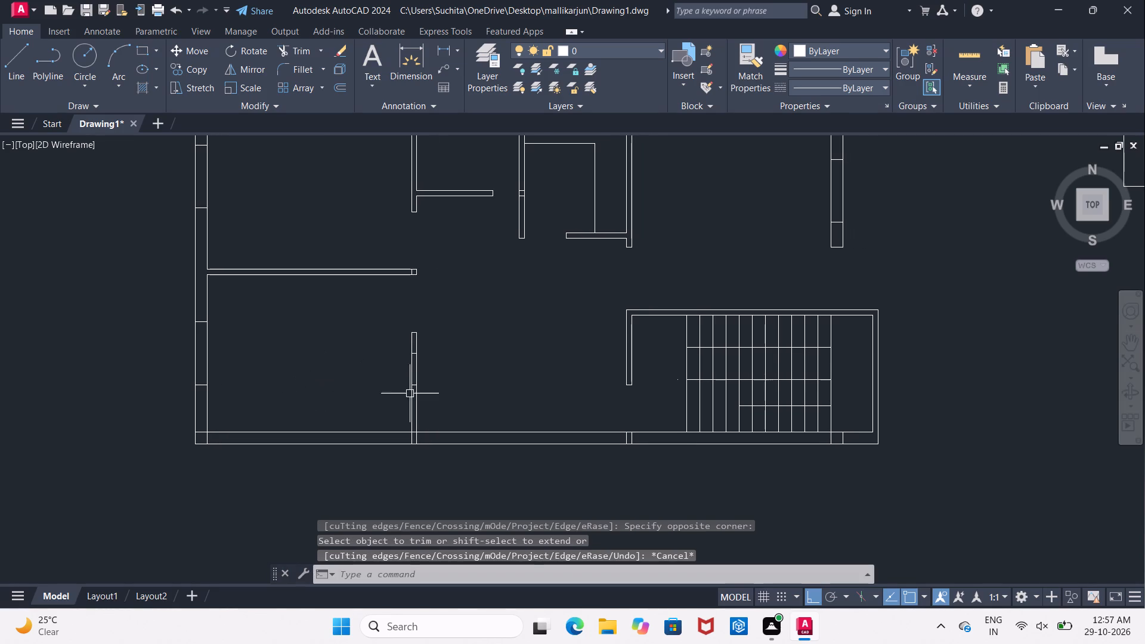
Erase the two leftover guide segments inside the partition on the lower-left room's right side.
scroll(418, 376, "up", 3)
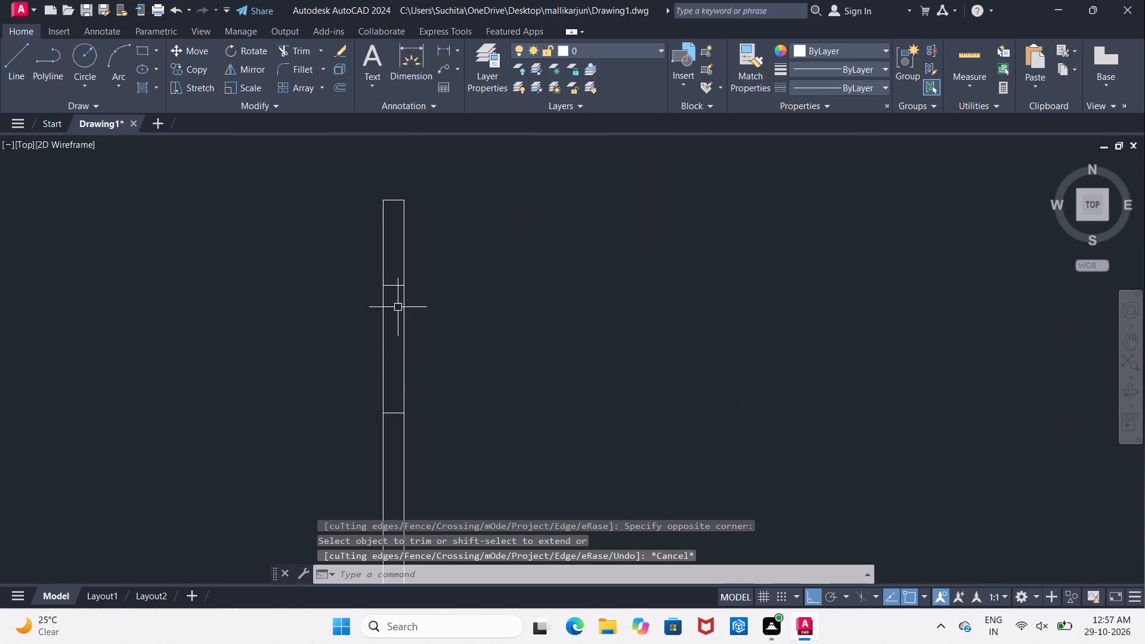
left_click(394, 287)
left_click(391, 416)
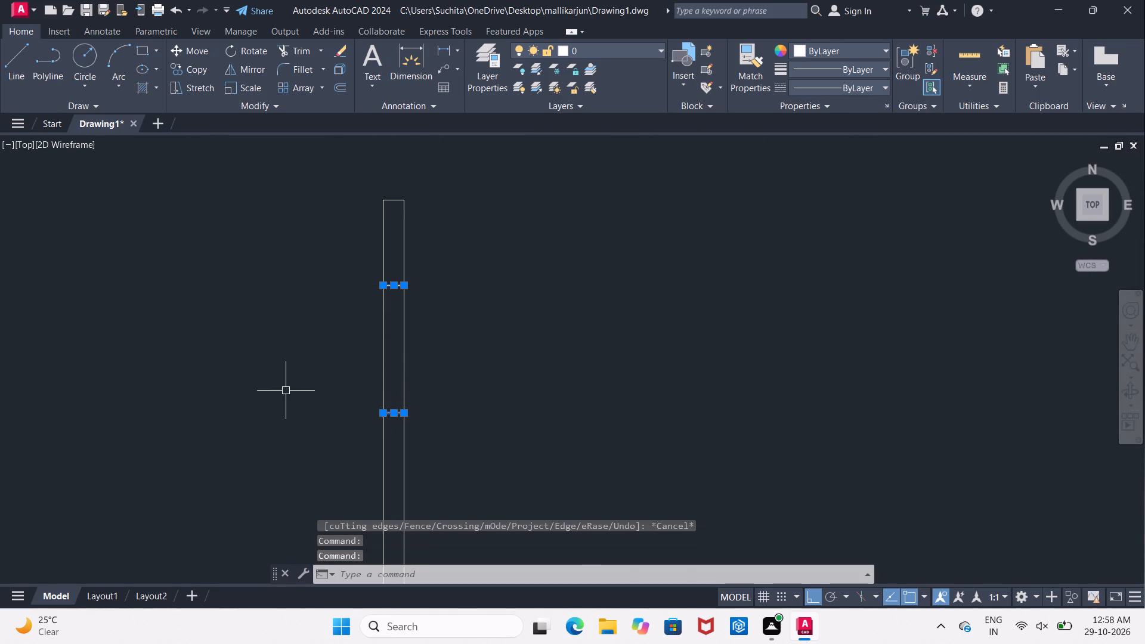
key("Delete")
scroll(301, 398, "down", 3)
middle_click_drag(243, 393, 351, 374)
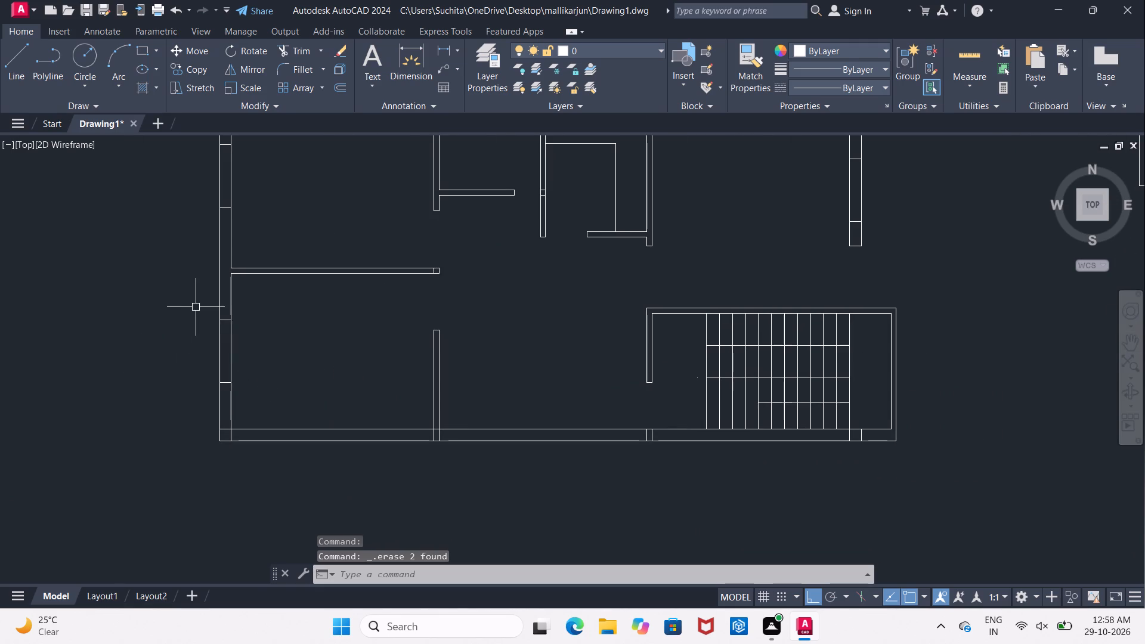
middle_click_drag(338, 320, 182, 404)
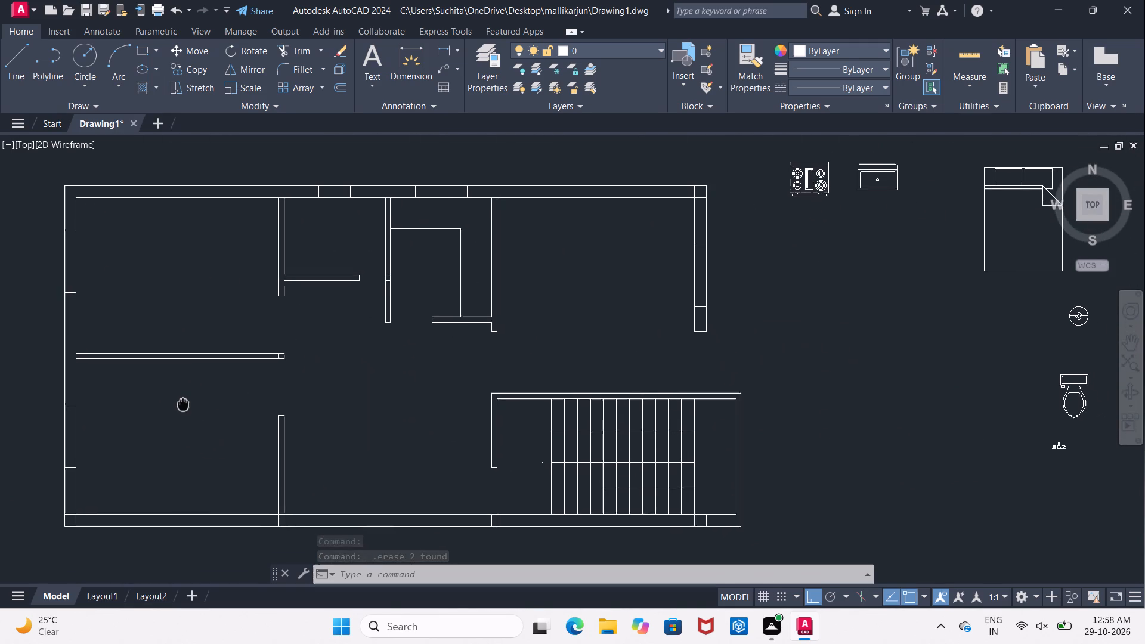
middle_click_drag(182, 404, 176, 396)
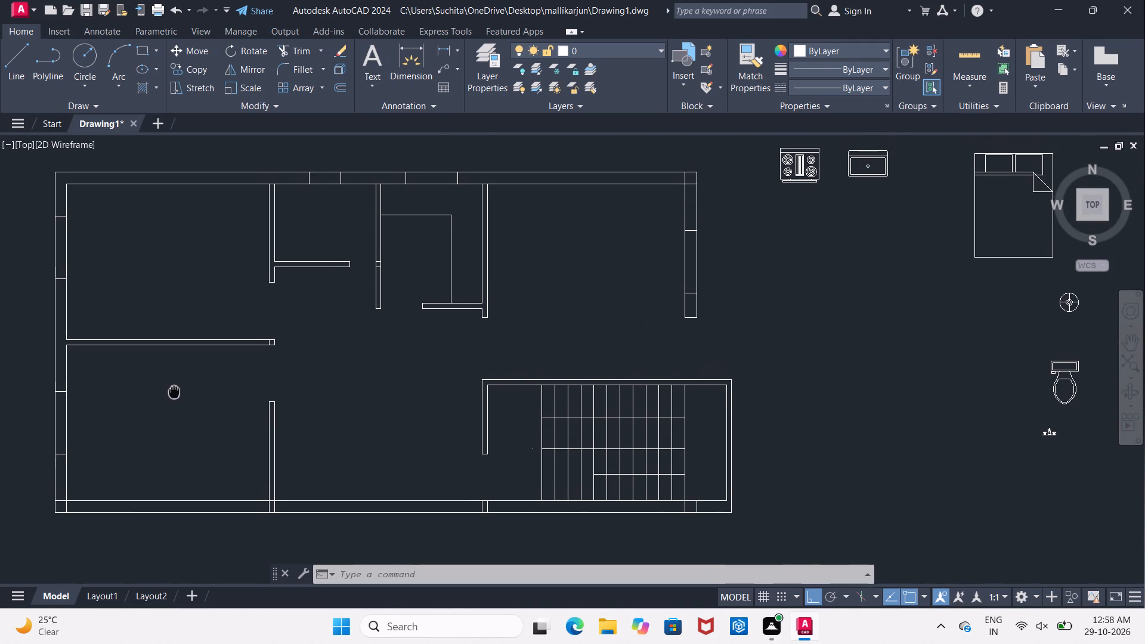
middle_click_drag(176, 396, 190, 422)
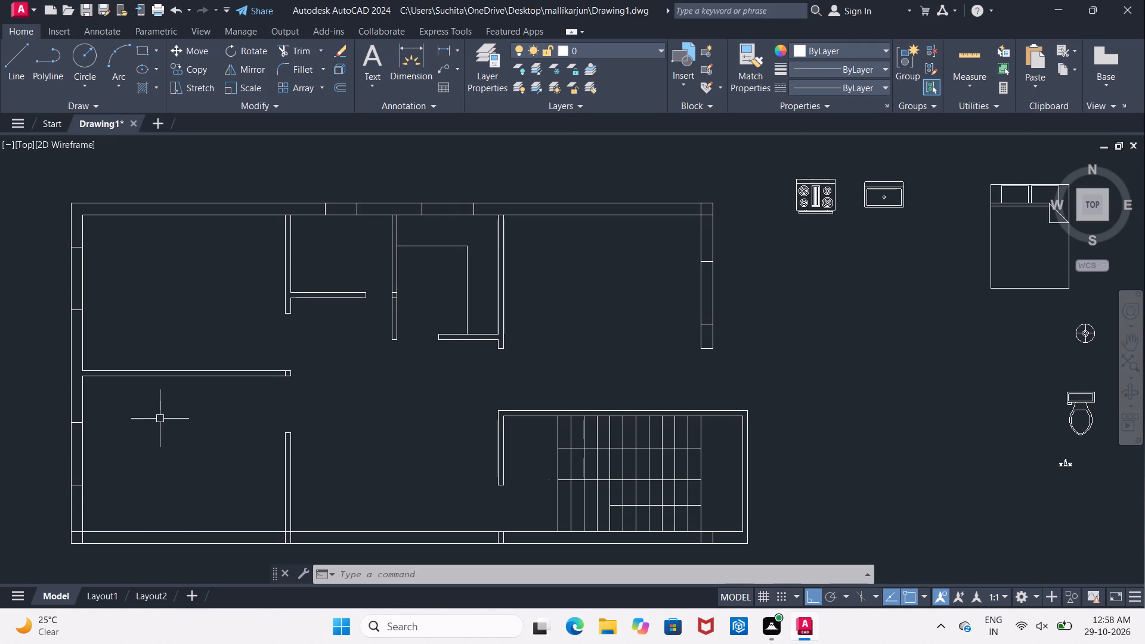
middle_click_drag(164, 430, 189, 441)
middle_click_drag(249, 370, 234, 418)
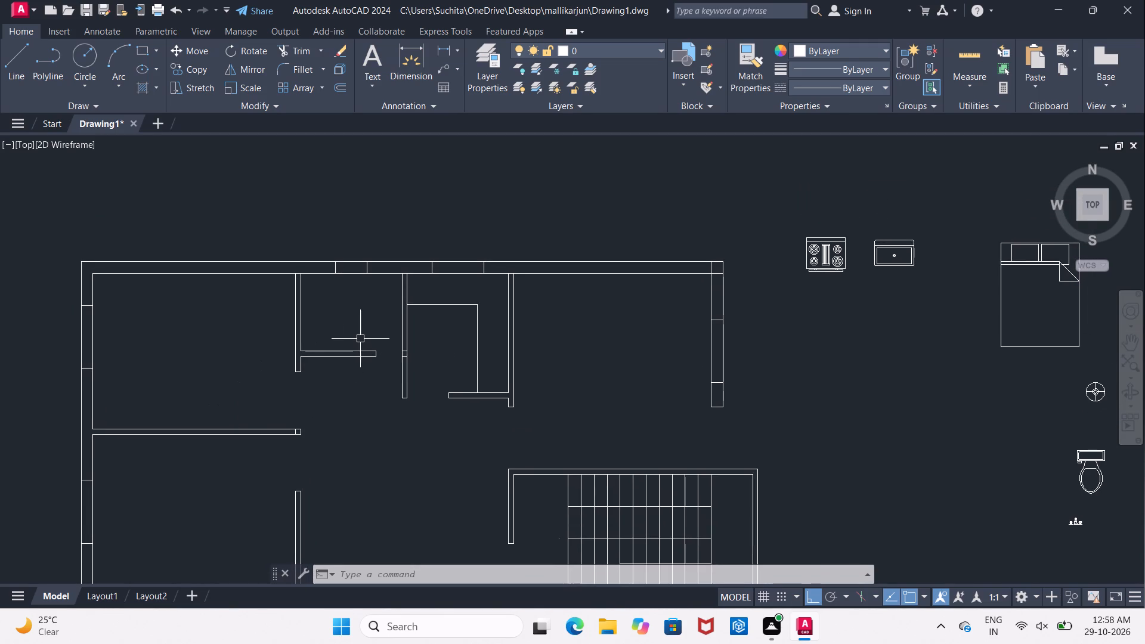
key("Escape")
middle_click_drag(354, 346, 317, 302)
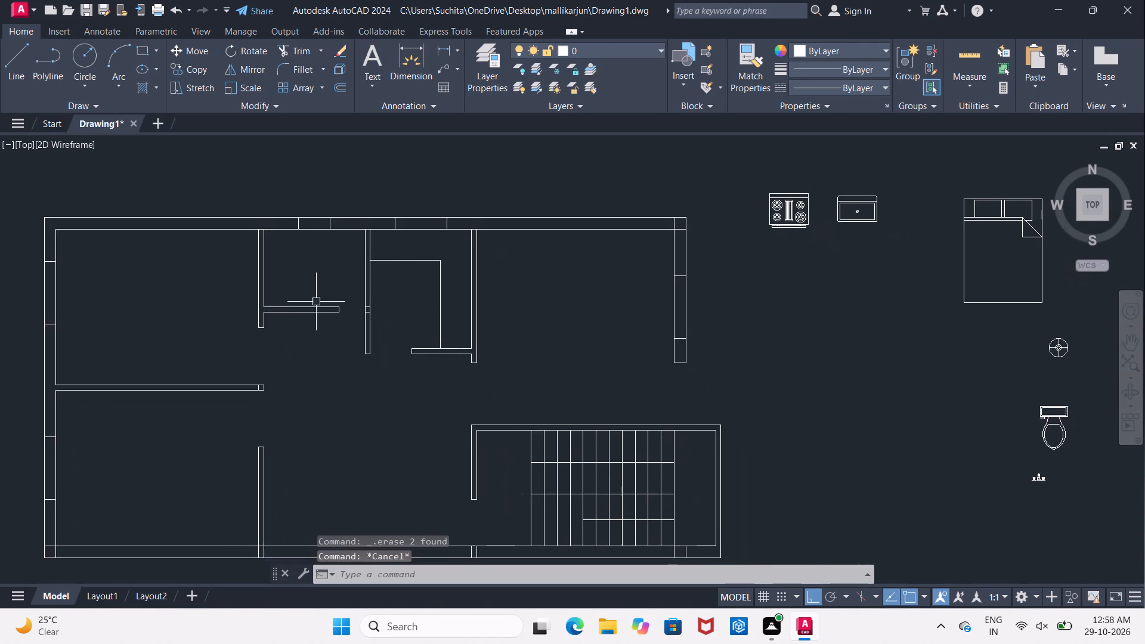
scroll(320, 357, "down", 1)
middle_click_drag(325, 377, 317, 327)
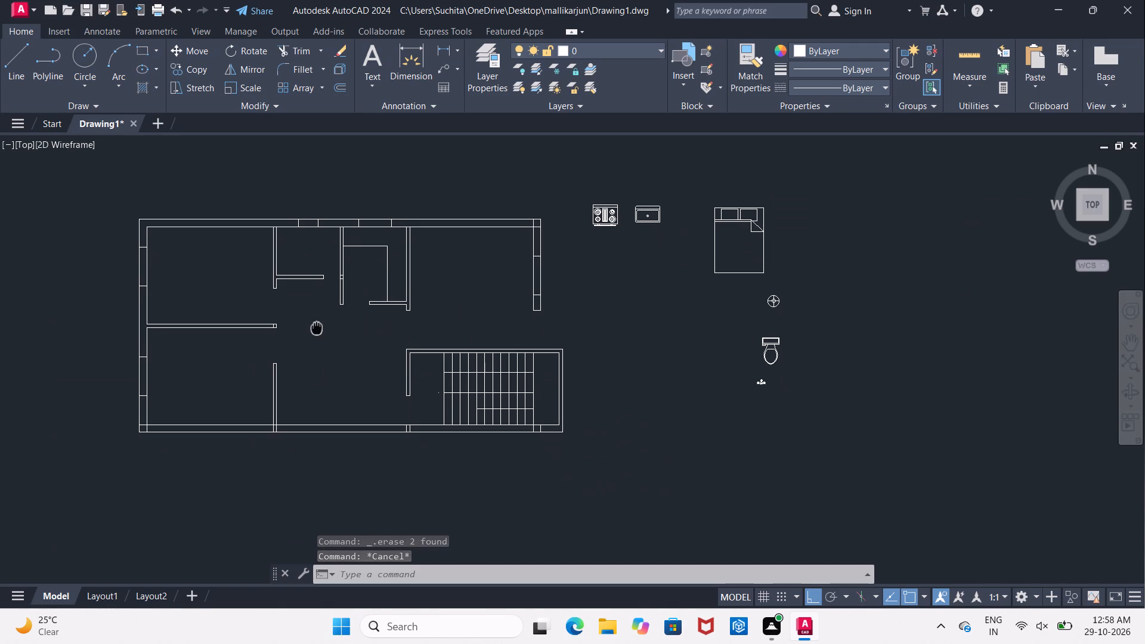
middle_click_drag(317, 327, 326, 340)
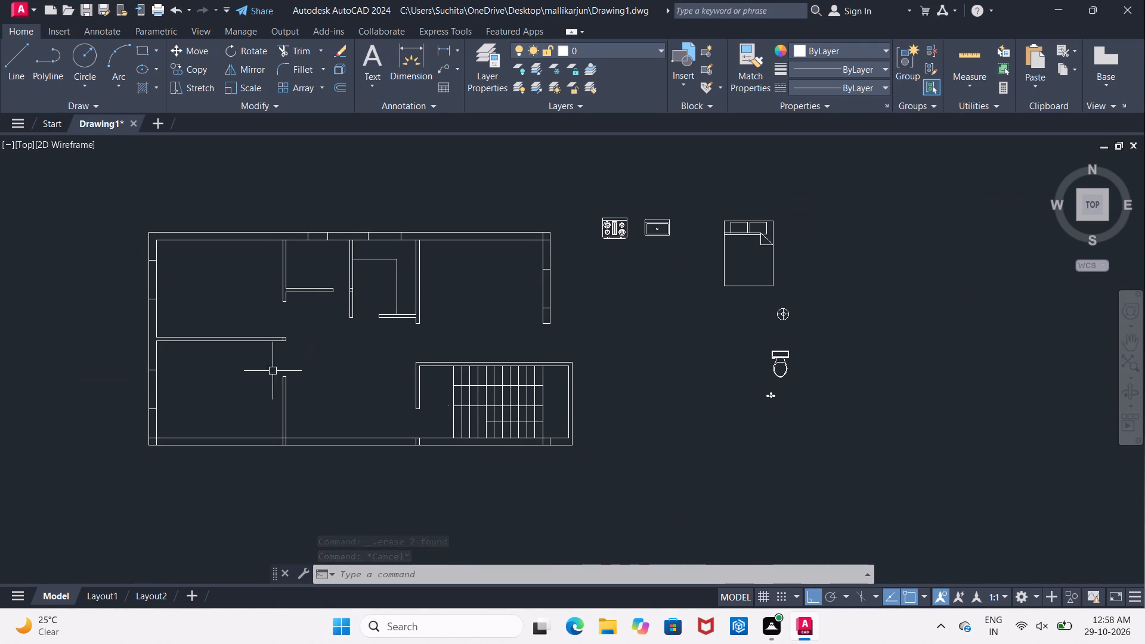
Trim the overlapping inner lines of the left and bottom walls out of the plan's lower-left outer corner.
scroll(193, 411, "up", 1)
middle_click_drag(195, 410, 219, 380)
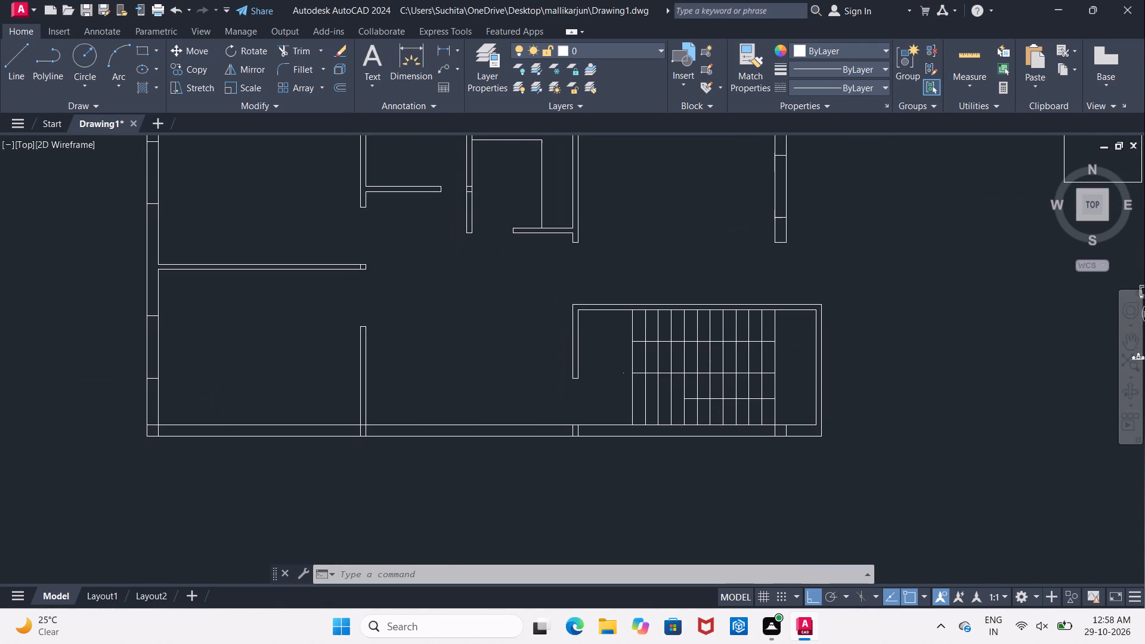
key("Escape")
key("t")
key("r")
key("space")
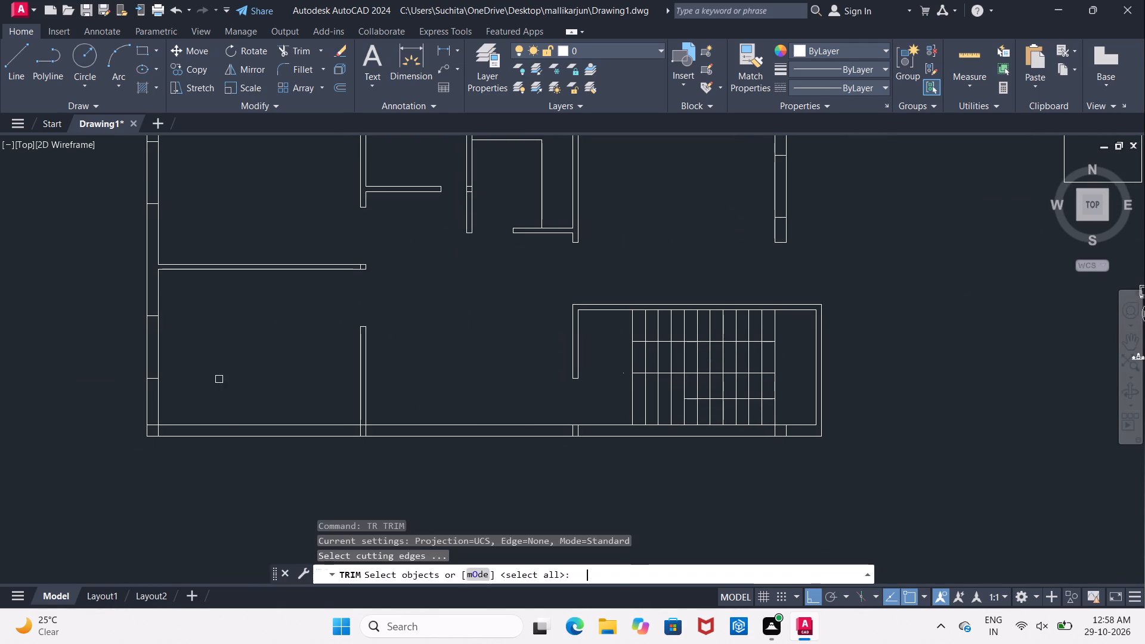
key("space")
scroll(148, 450, "up", 2)
left_click_drag(162, 394, 165, 413)
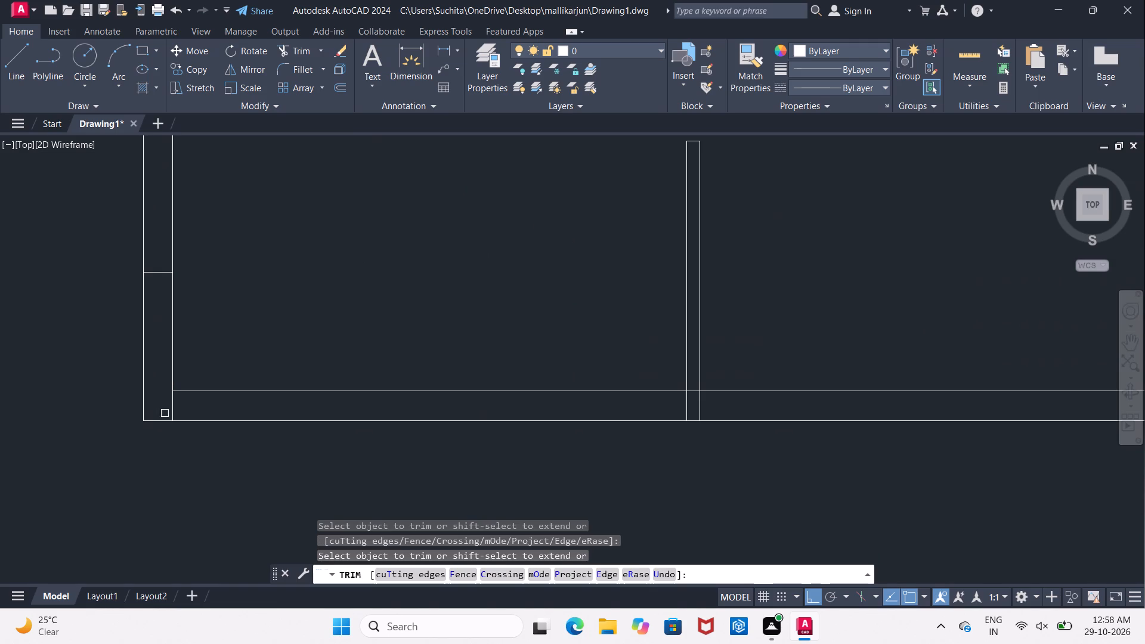
left_click(171, 410)
Trim the lower-left room's right partition where it meets the bottom wall, removing its left face overlap and the inner wall line across it.
middle_click_drag(631, 445, 272, 467)
scroll(272, 467, "down", 3)
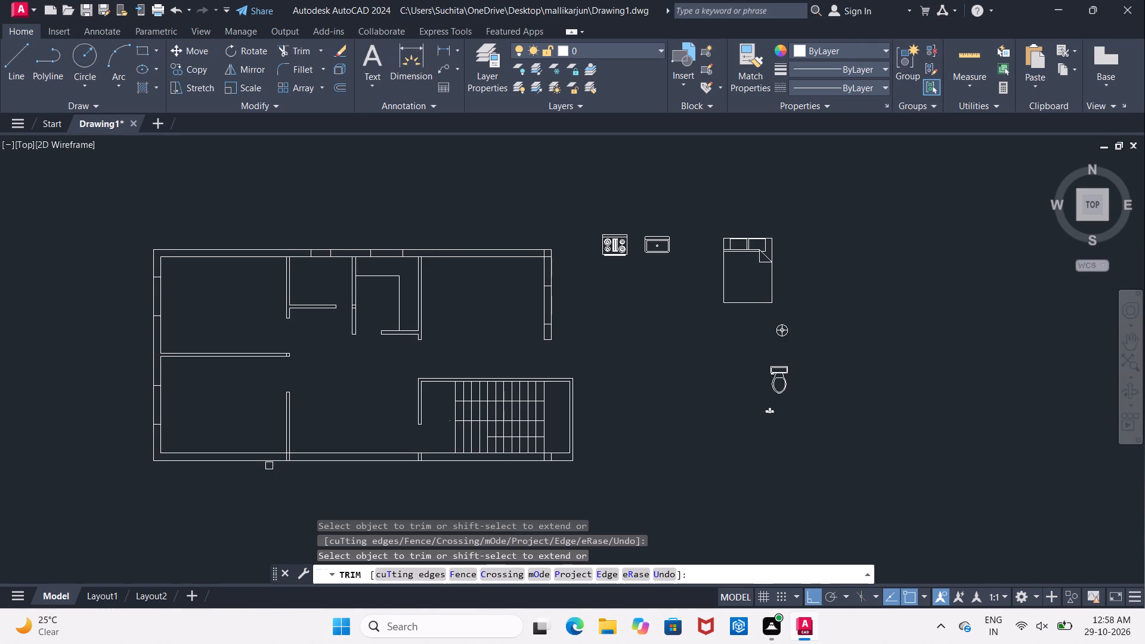
scroll(287, 459, "up", 4)
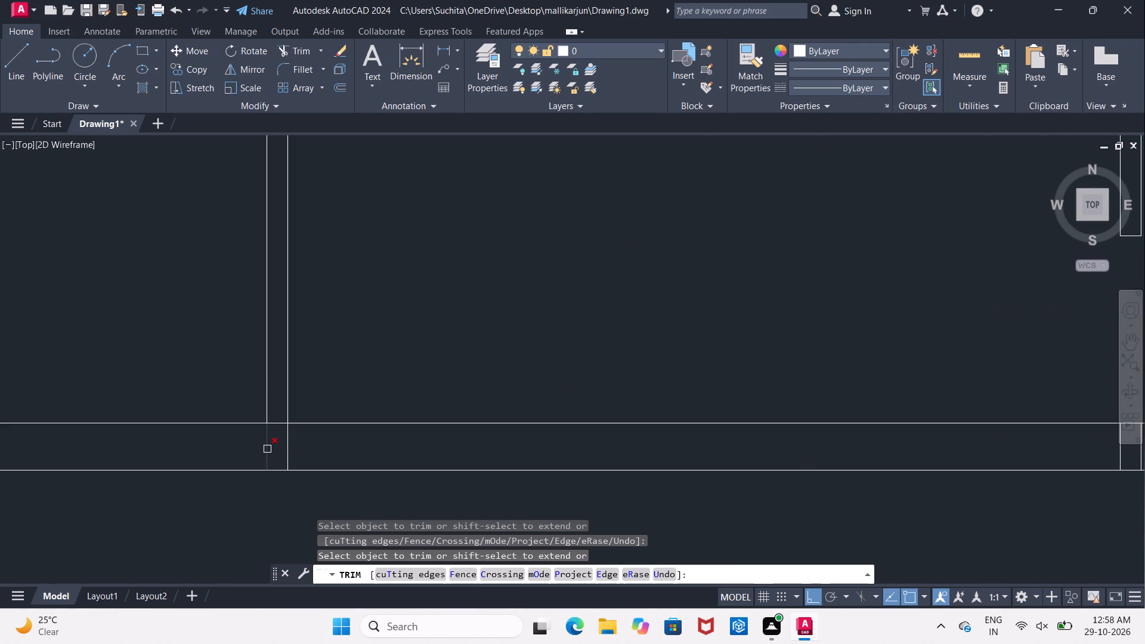
left_click(267, 449)
scroll(267, 450, "down", 1)
left_click(271, 436)
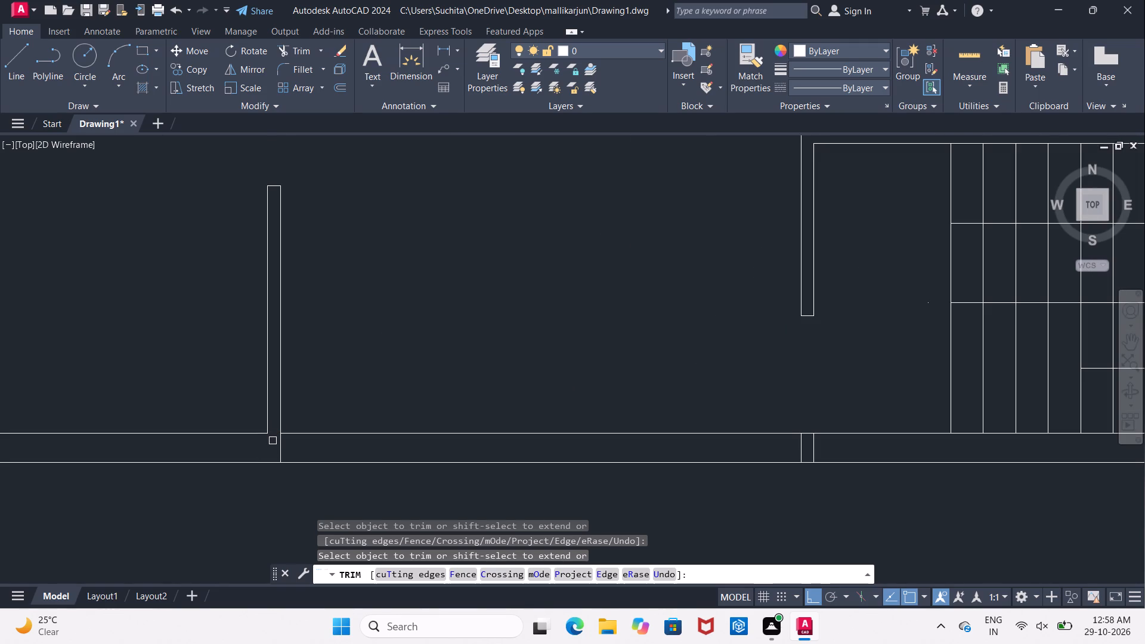
Extend the left partition's right face to the top wall's outer line and trim the wall's inner line across that partition.
scroll(273, 442, "down", 3)
middle_click_drag(435, 457, 425, 537)
scroll(259, 329, "up", 4)
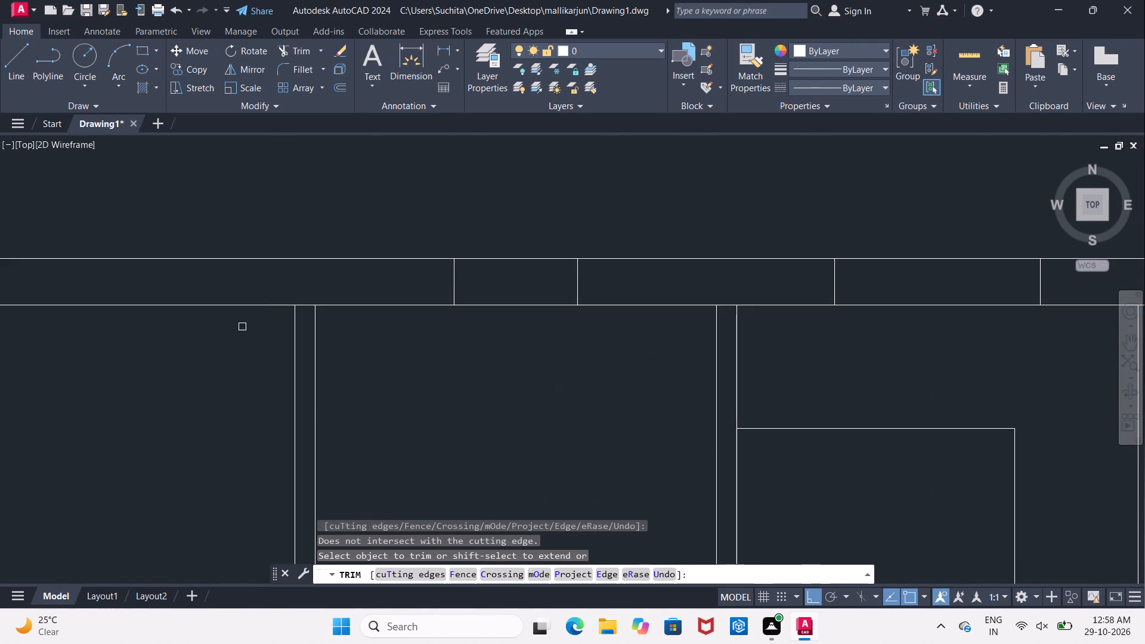
left_click(312, 343, "shift")
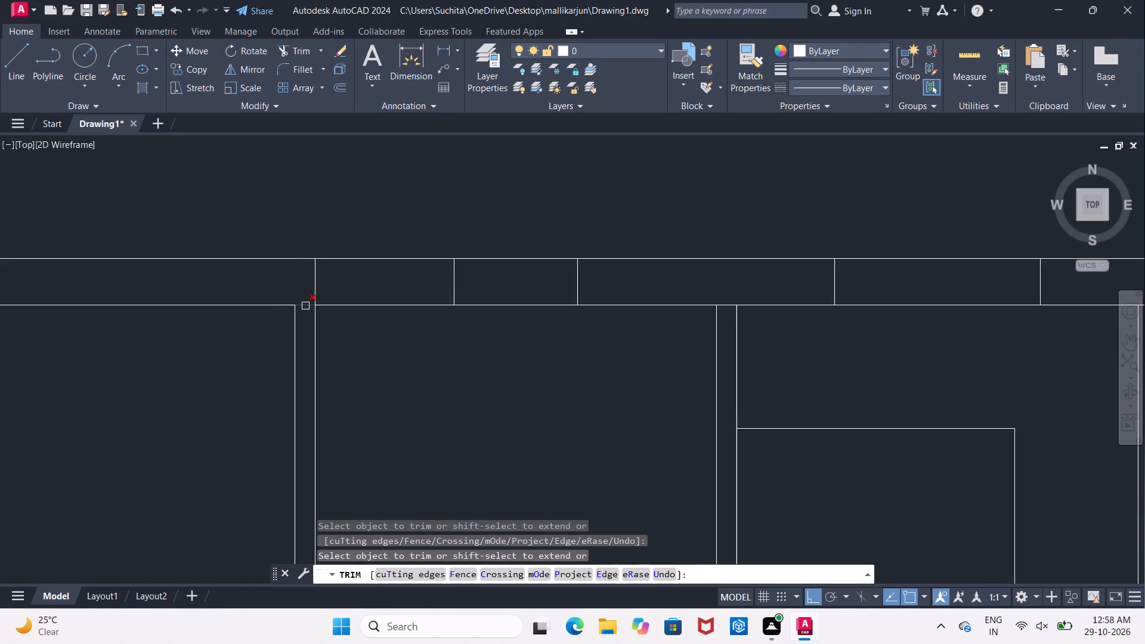
left_click(305, 306)
Trim the top wall's inner line between the two faces of the partition left of the kitchen counter.
scroll(315, 346, "down", 2)
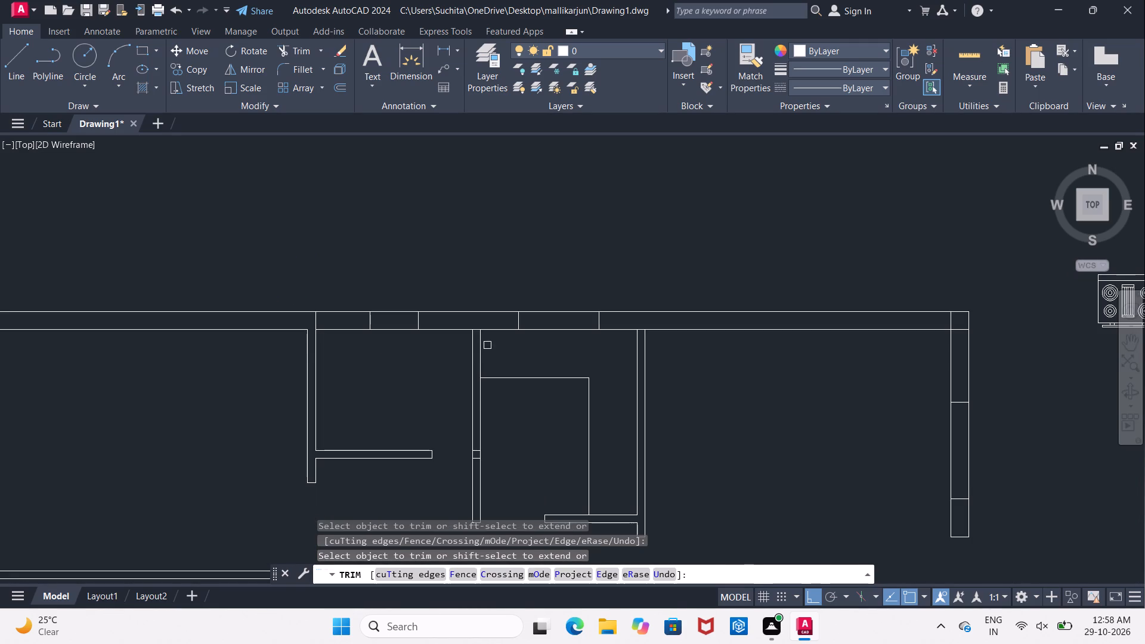
scroll(481, 340, "up", 3)
left_click(468, 307)
scroll(468, 307, "down", 2)
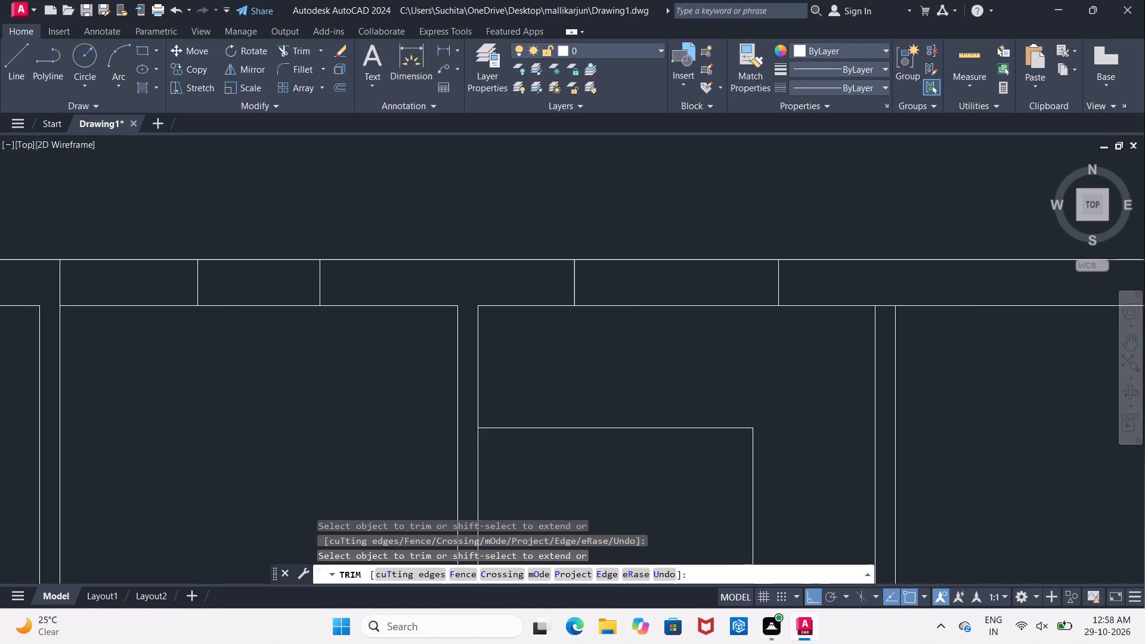
Extend the left face of the upper-right room's left partition up to the top wall's outer line.
scroll(468, 307, "down", 1)
middle_click_drag(706, 356, 451, 424)
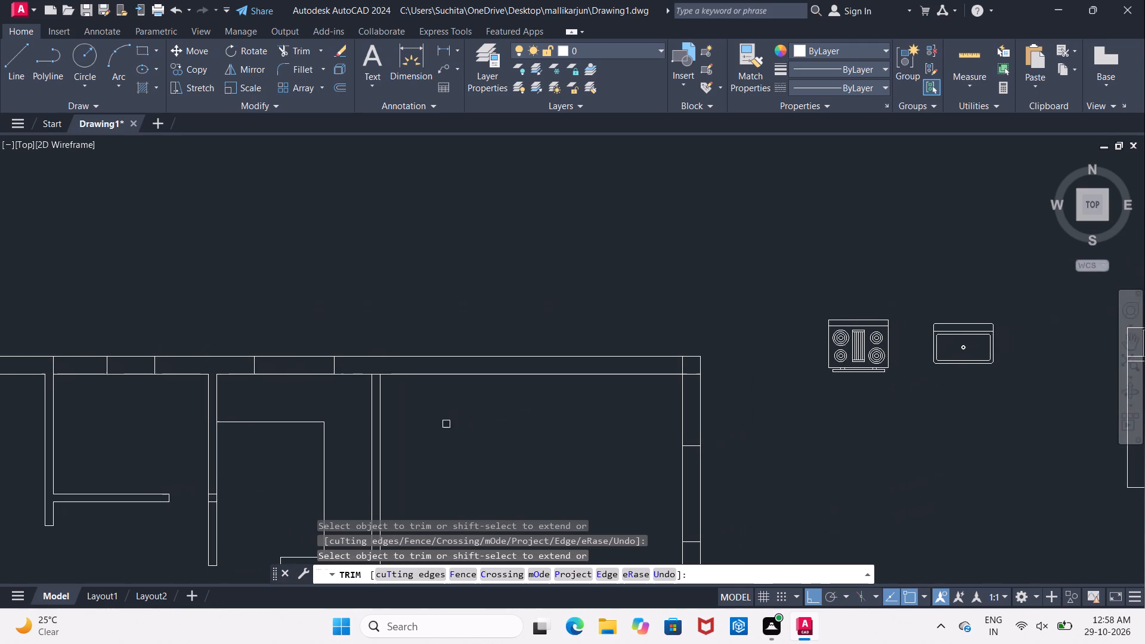
left_click(370, 416, "shift")
scroll(370, 414, "down", 2)
middle_click_drag(374, 419, 388, 310)
scroll(388, 309, "down", 1)
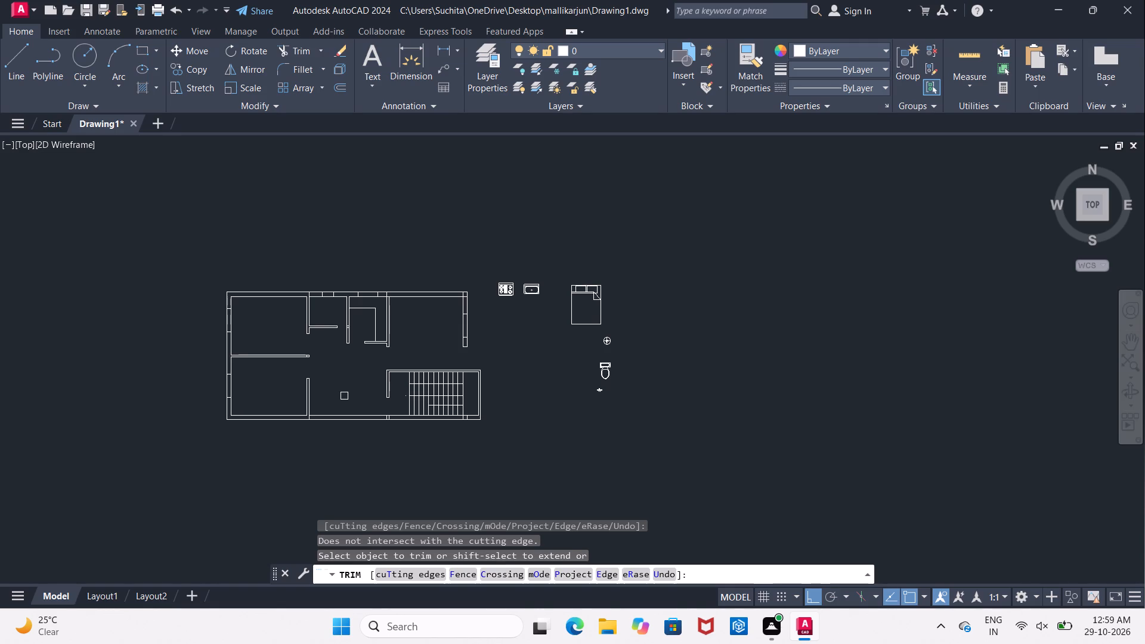
key("Escape")
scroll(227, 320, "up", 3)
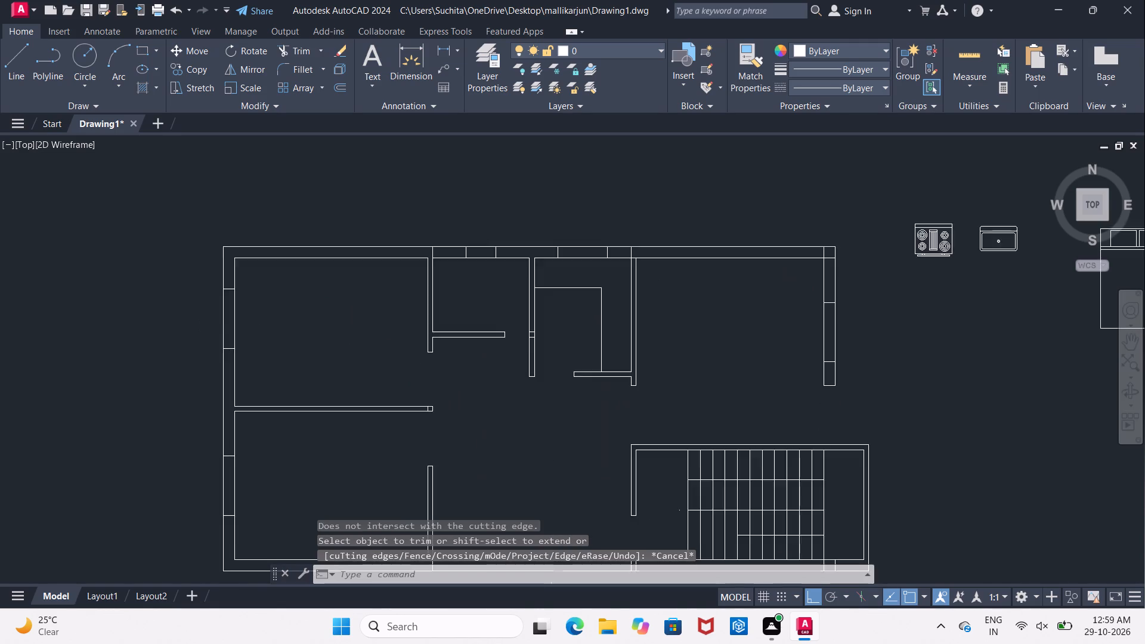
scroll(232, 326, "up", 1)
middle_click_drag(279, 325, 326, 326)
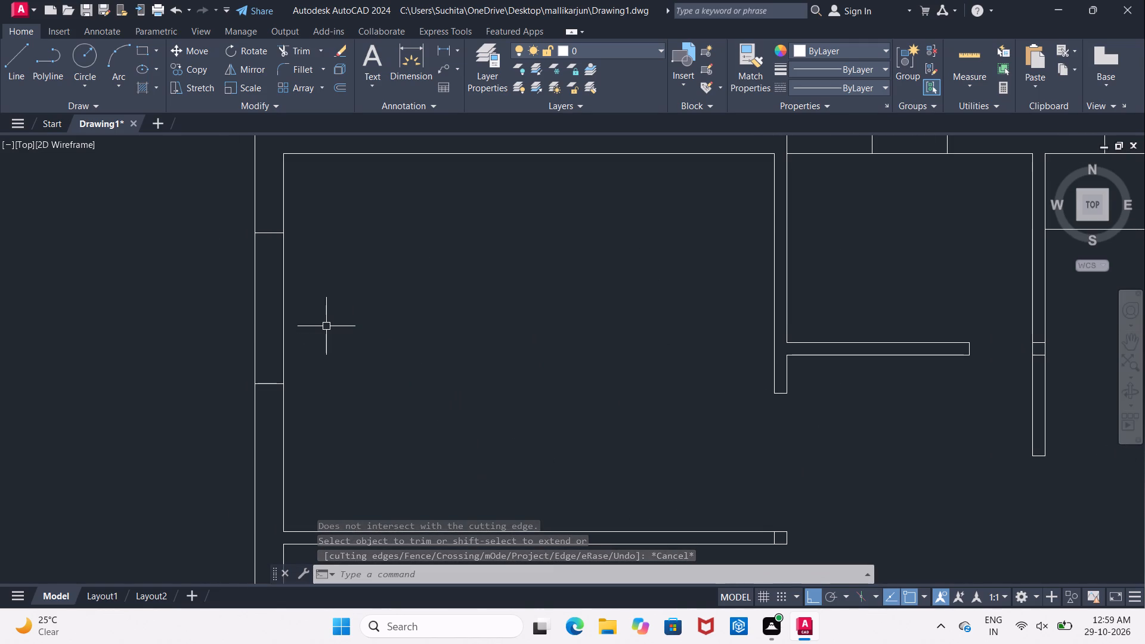
Offset the left exterior wall's outer line 4.5" inward, toward the rooms.
key("Escape")
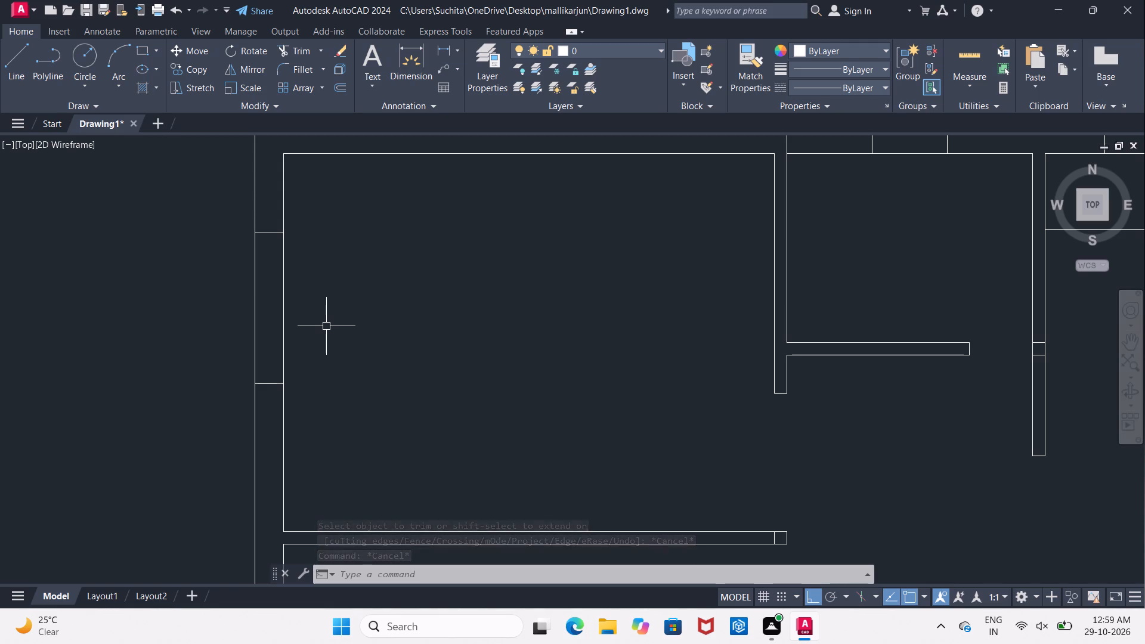
key("o")
key("Return")
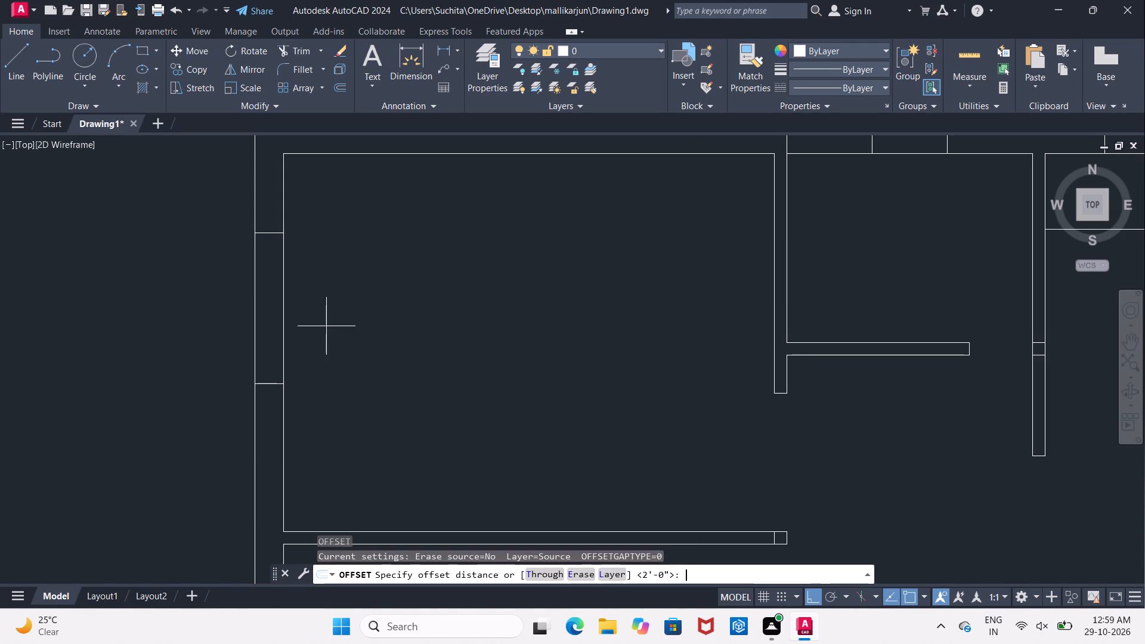
type("4.5\"")
key("Return")
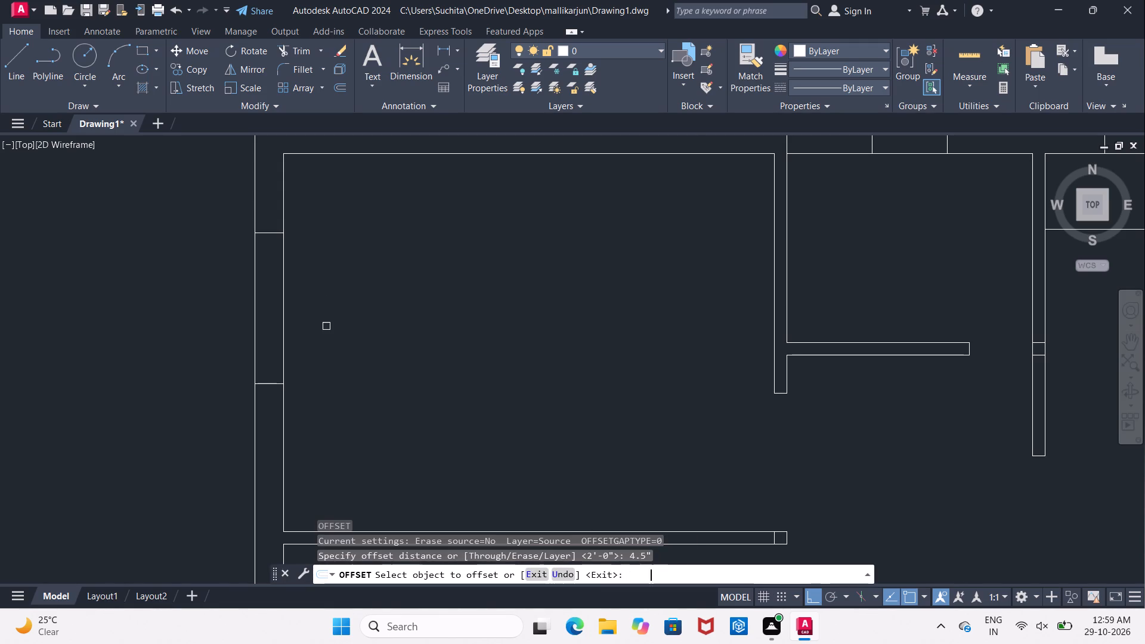
left_click(253, 326)
left_click(288, 333)
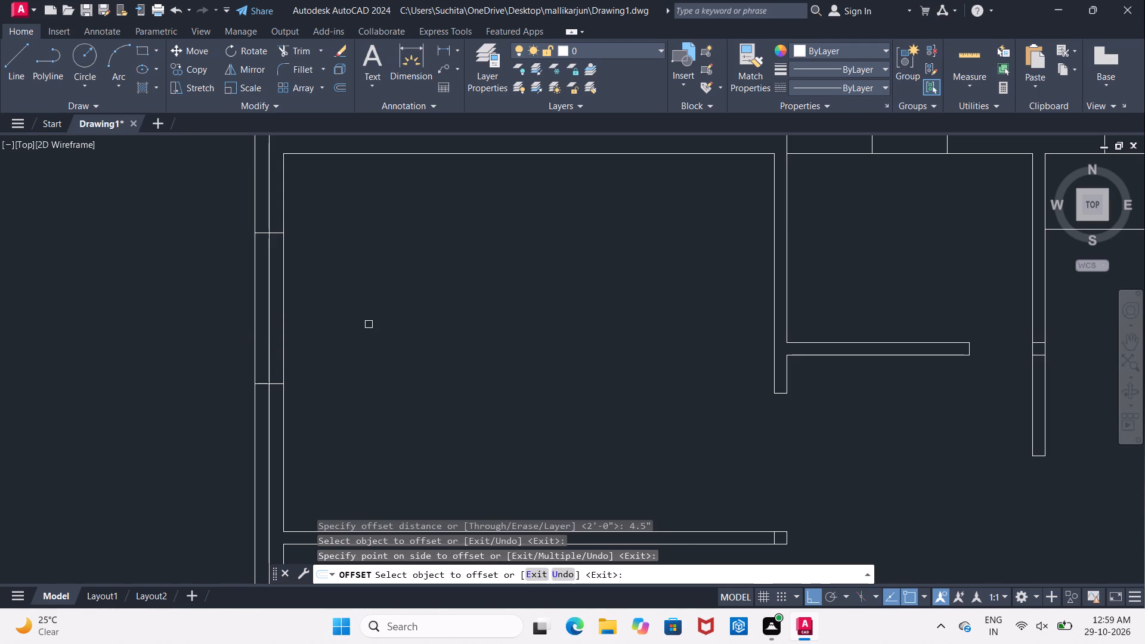
key("Return")
Offset the new line inside the left wall by 1" toward the outside to form a window pane pair.
key("Return")
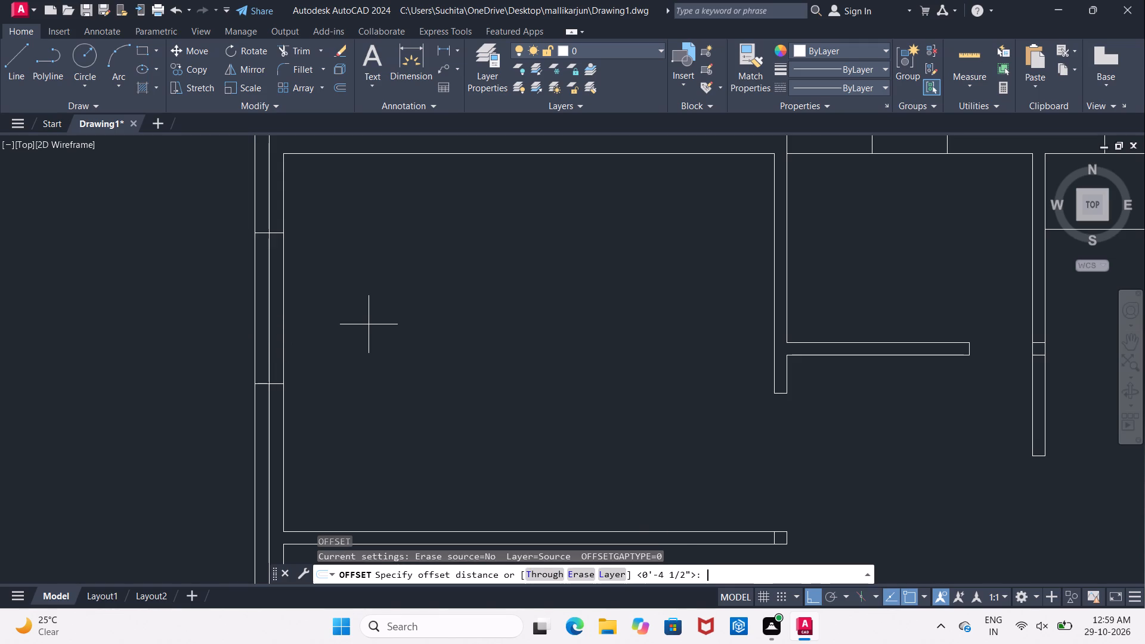
type("1\"")
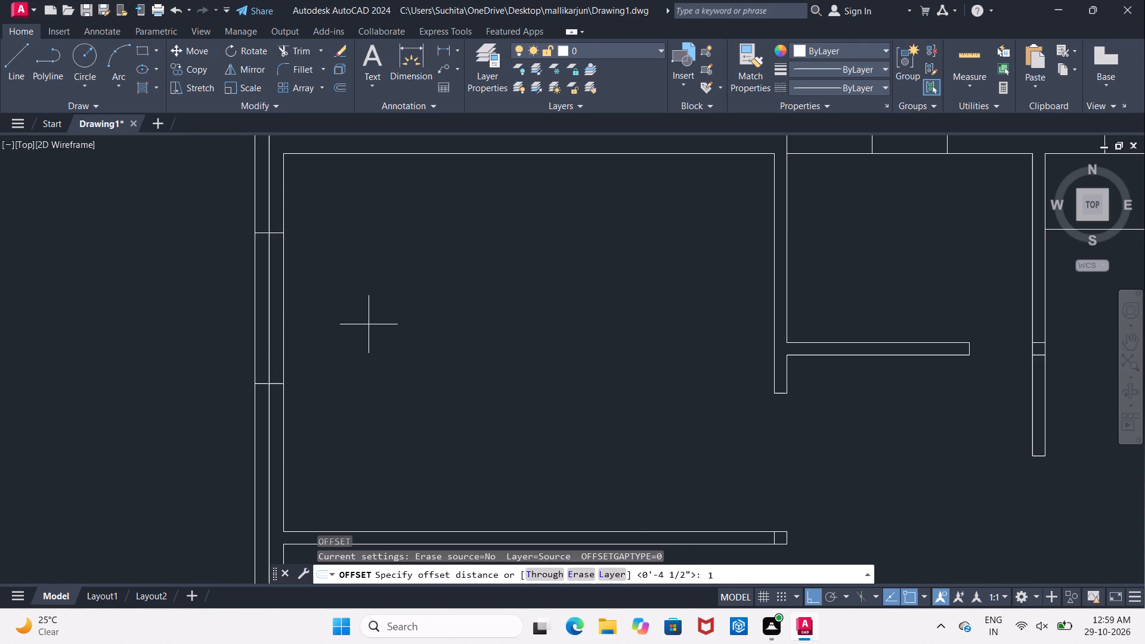
key("Return")
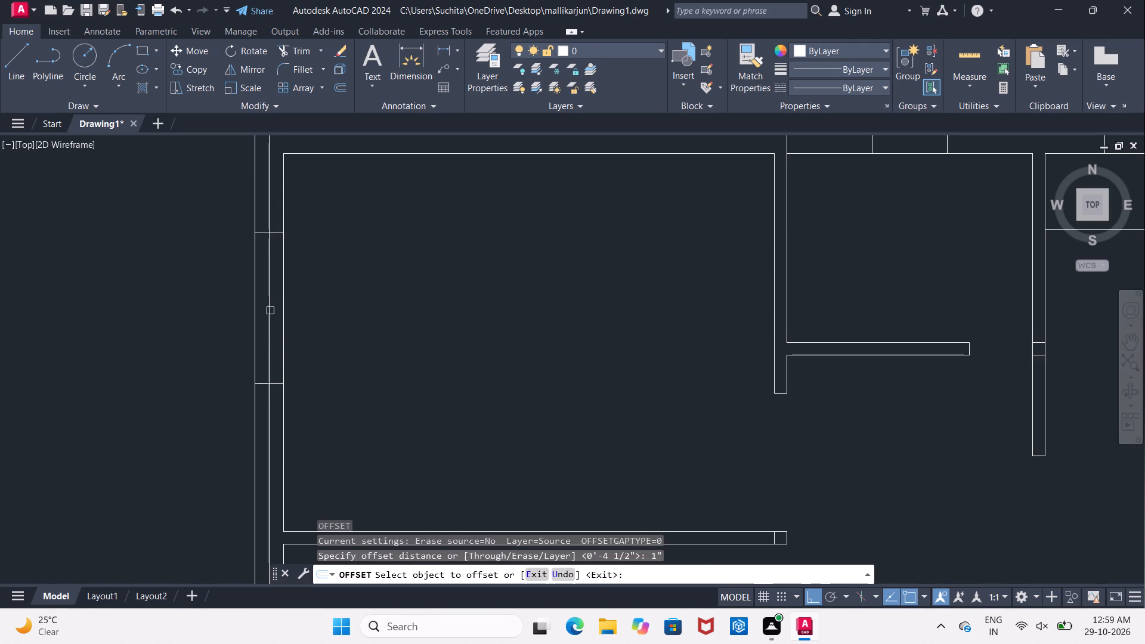
left_click(269, 312)
left_click(247, 320)
middle_click_drag(332, 380, 304, 258)
scroll(304, 258, "down", 2)
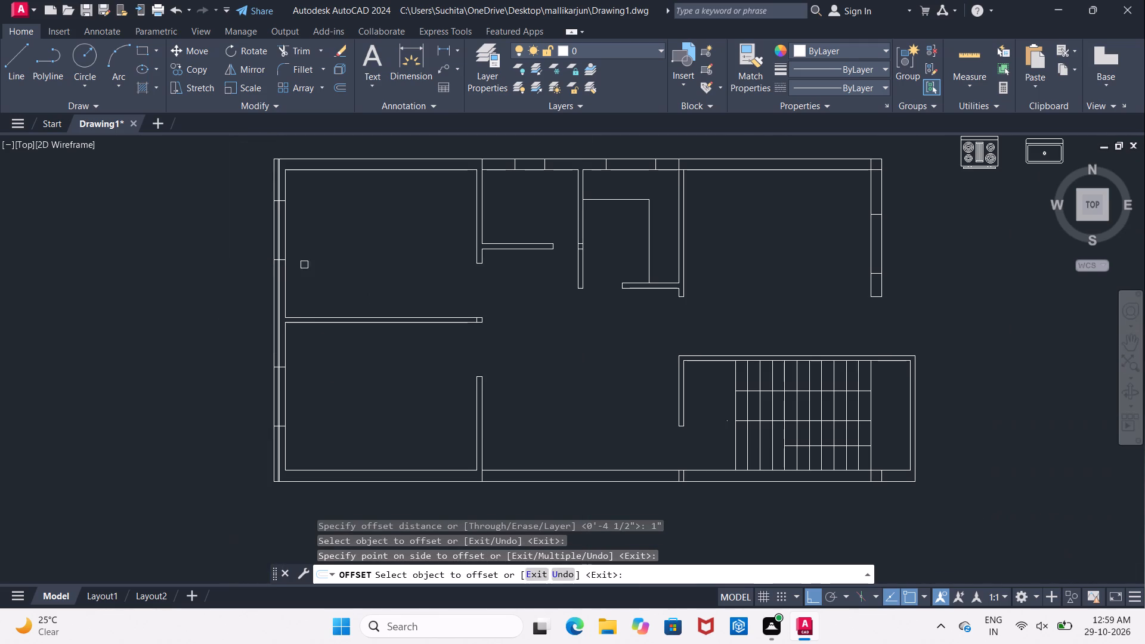
middle_click_drag(329, 347, 330, 353)
middle_click_drag(344, 404, 320, 314)
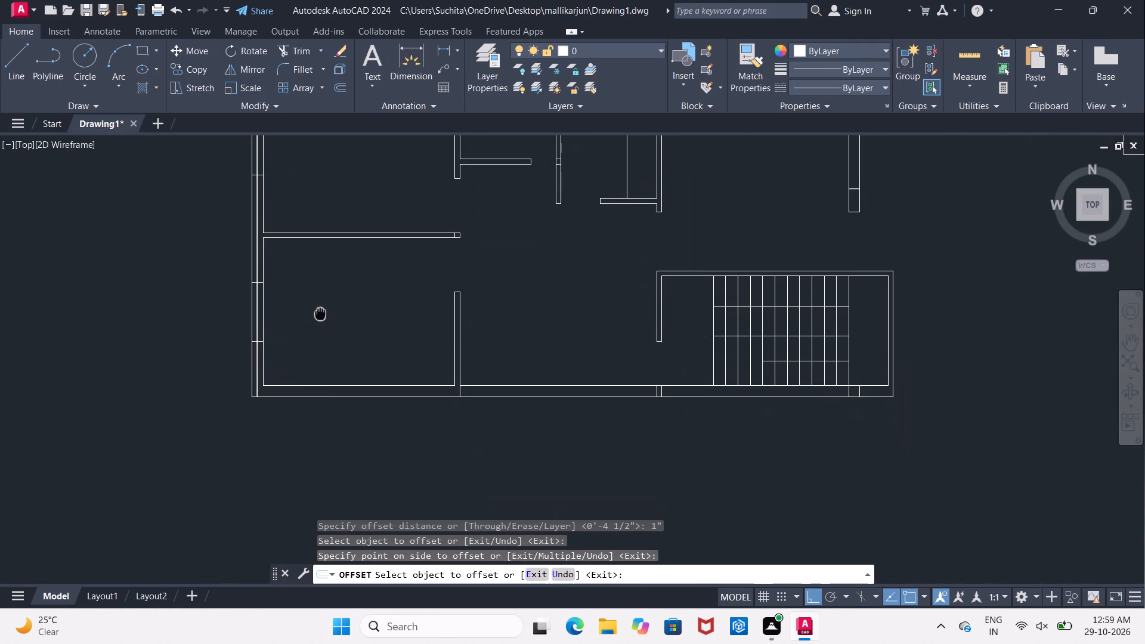
middle_click_drag(320, 314, 330, 348)
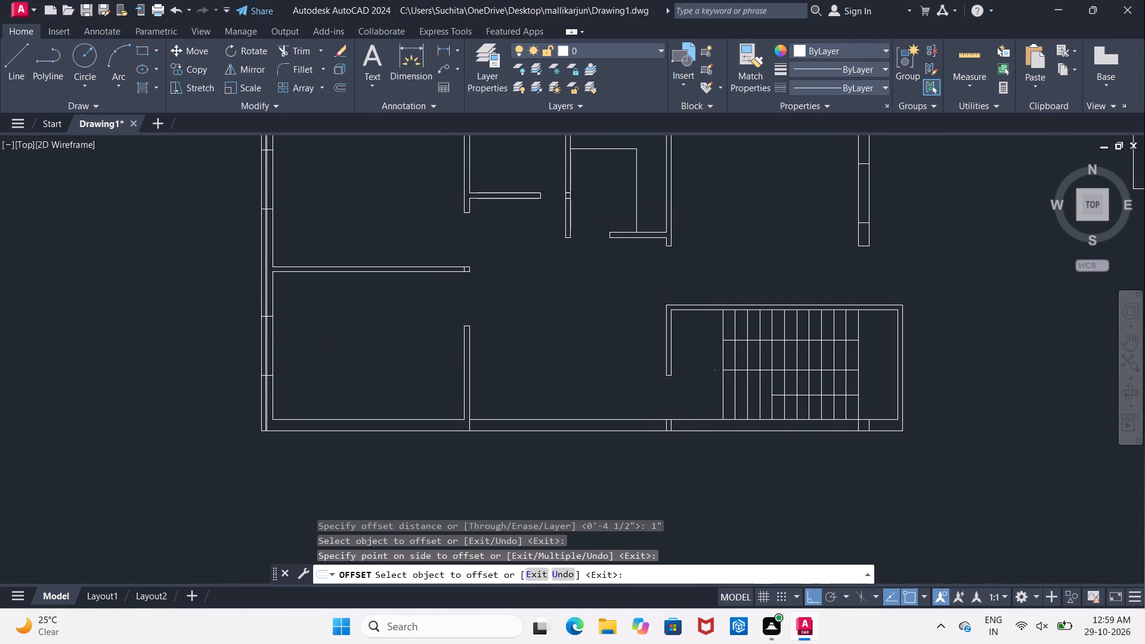
key("Escape")
Trim both pane lines in the left wall below the lower-left room's window opening.
key("o")
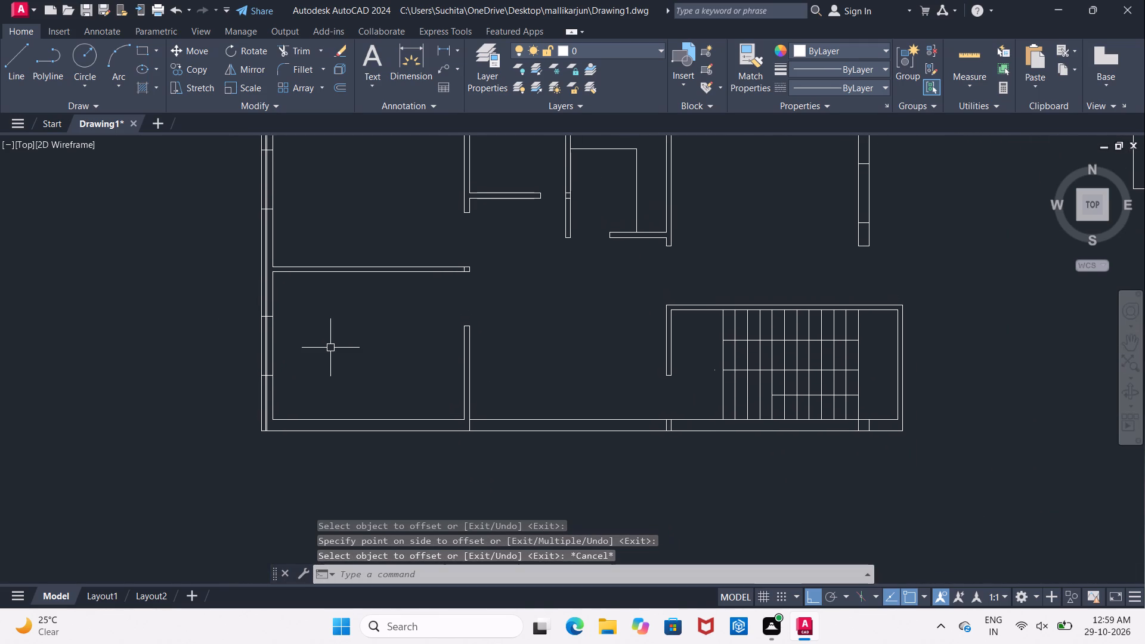
key("Escape")
type("TR")
key("space")
key("space")
scroll(248, 415, "up", 3)
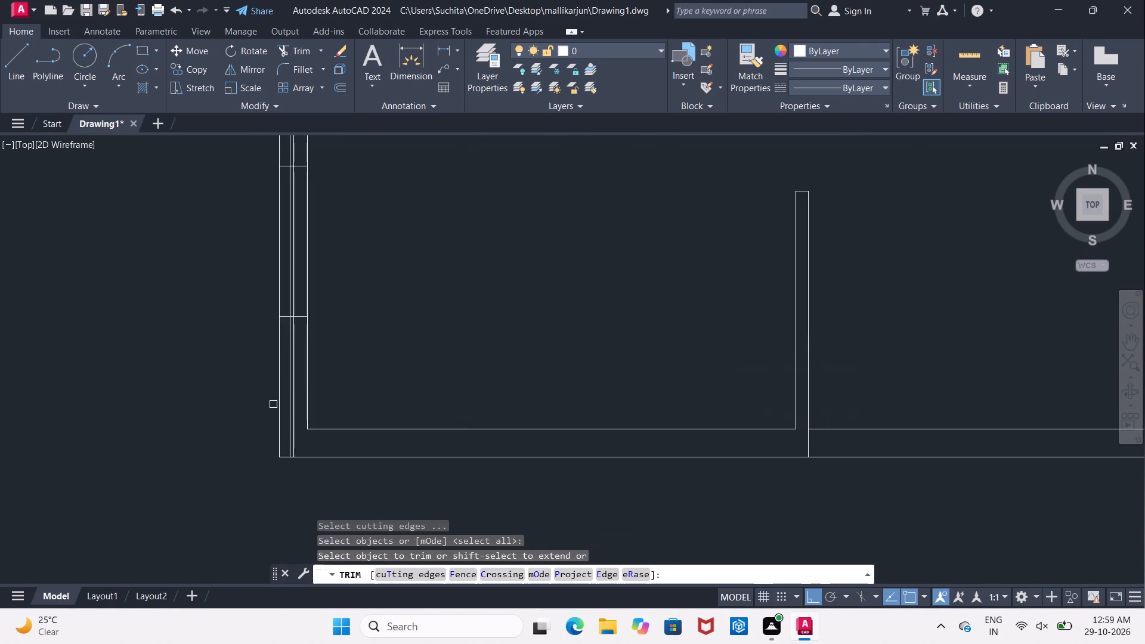
left_click(299, 381)
left_click(305, 374)
Trim both pane lines in the left wall above the lower-left room's window opening.
middle_click_drag(307, 360, 300, 479)
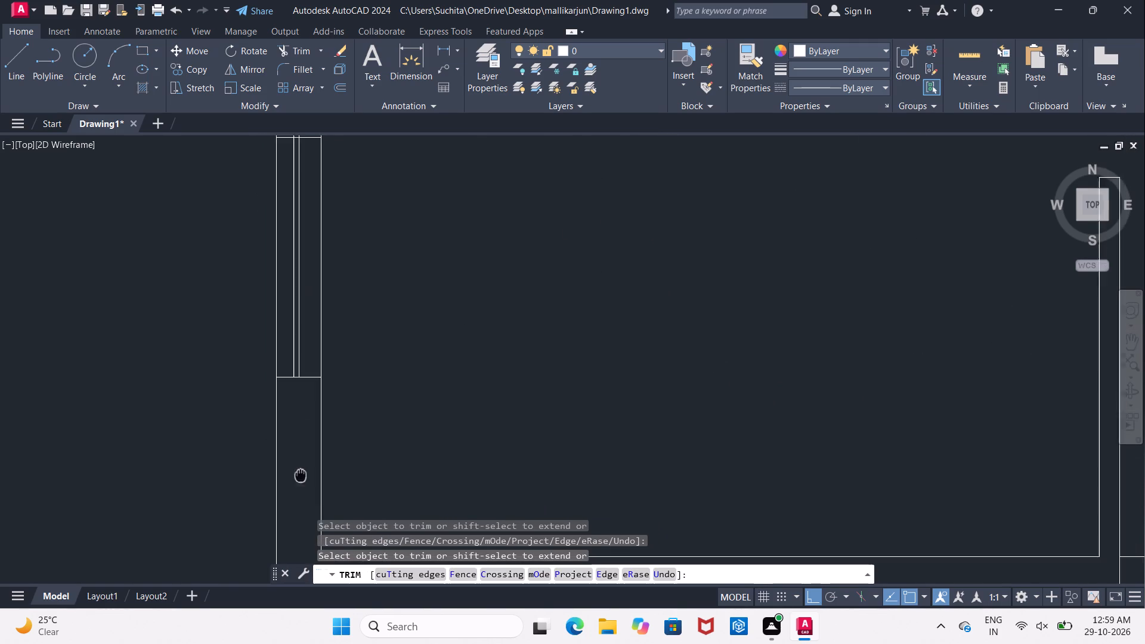
middle_click_drag(300, 479, 299, 487)
scroll(299, 487, "down", 2)
scroll(301, 316, "up", 4)
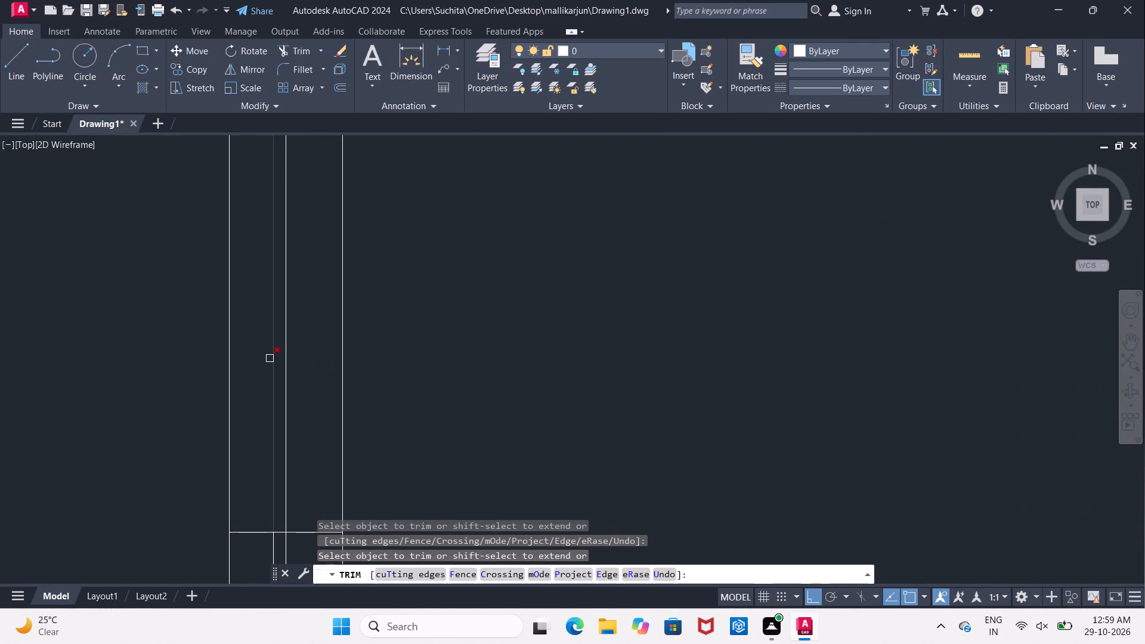
left_click(271, 363)
left_click(286, 371)
scroll(286, 371, "down", 3)
middle_click_drag(286, 339, 287, 428)
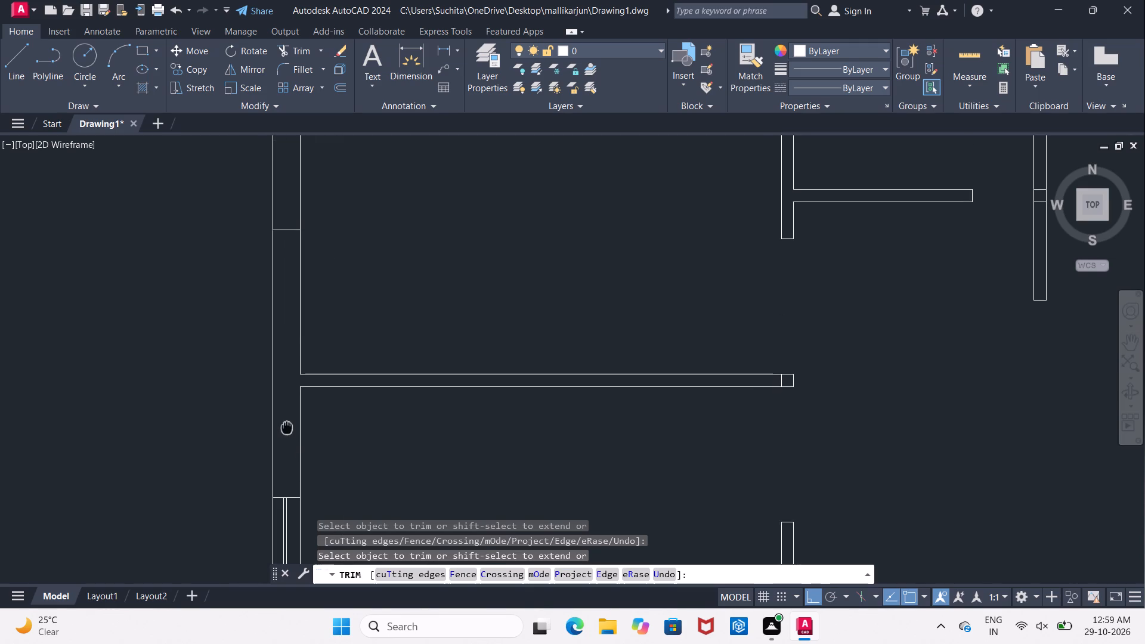
middle_click_drag(287, 428, 287, 429)
scroll(287, 429, "down", 2)
middle_click_drag(320, 337, 318, 361)
scroll(292, 323, "up", 1)
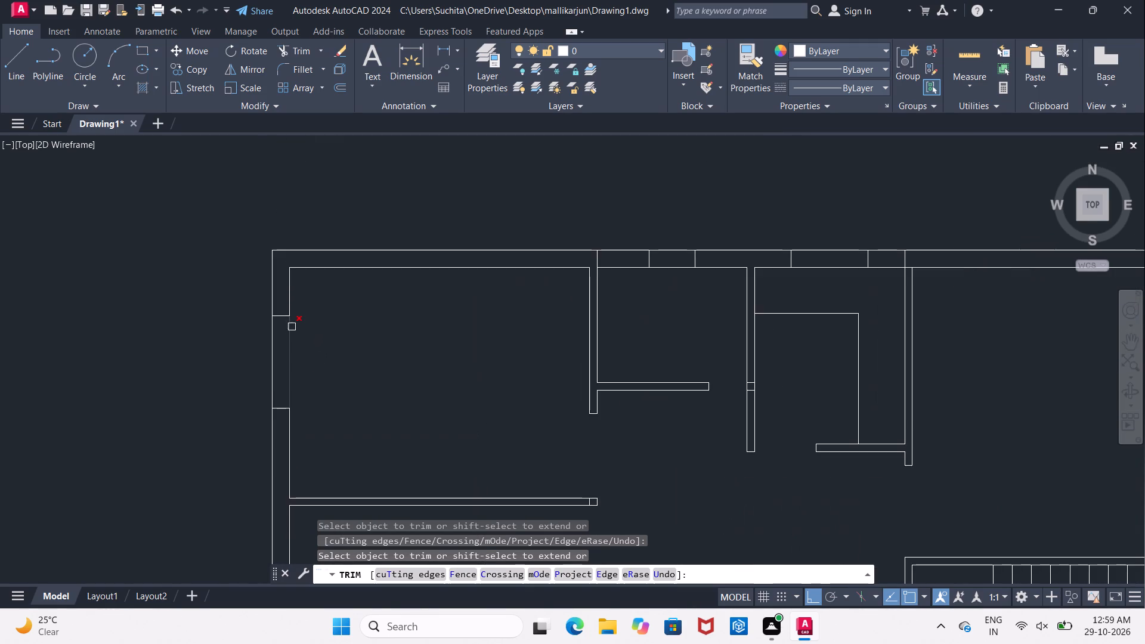
scroll(292, 332, "up", 2)
key("Escape")
Offset the upper-left room's left wall inner line 4.5" into the wall thickness.
key("o")
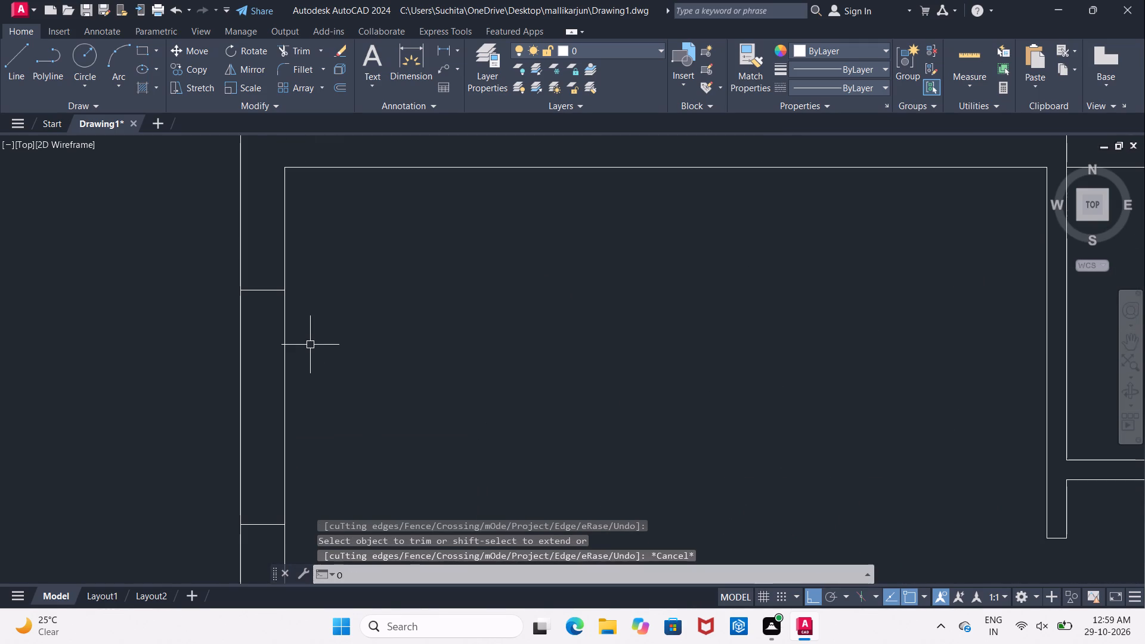
key("Return")
key("4")
type(".5\"")
key("Return")
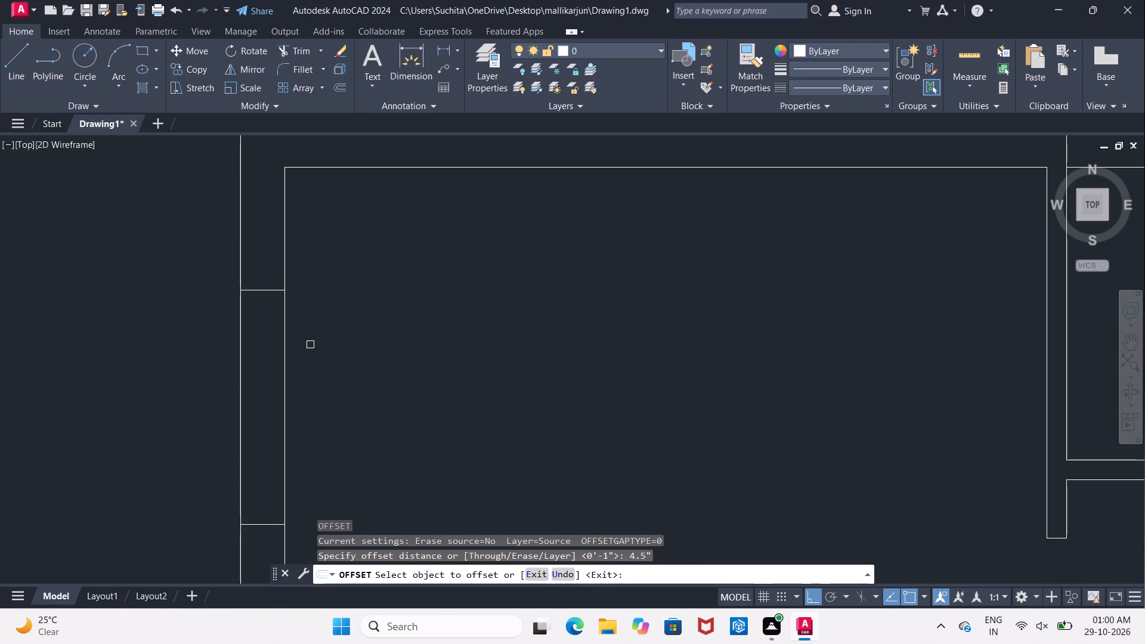
left_click(284, 388)
left_click(261, 393)
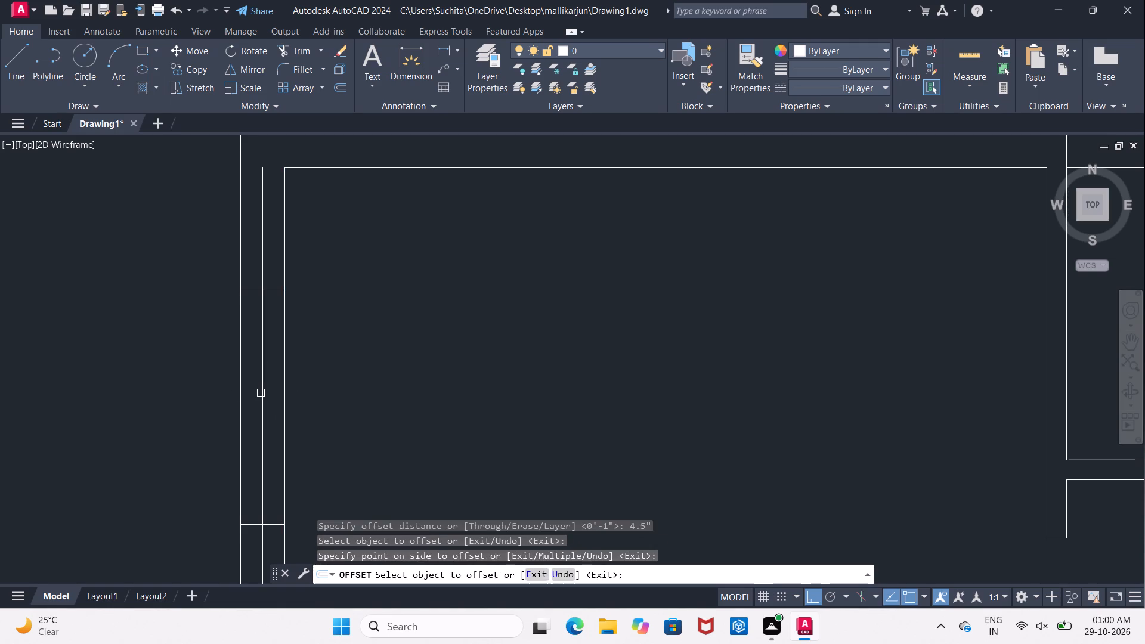
key("Return")
Offset the upper-left room's new wall centre line 1" toward the outside for its window pane.
key("Return")
type("1\"")
key("Return")
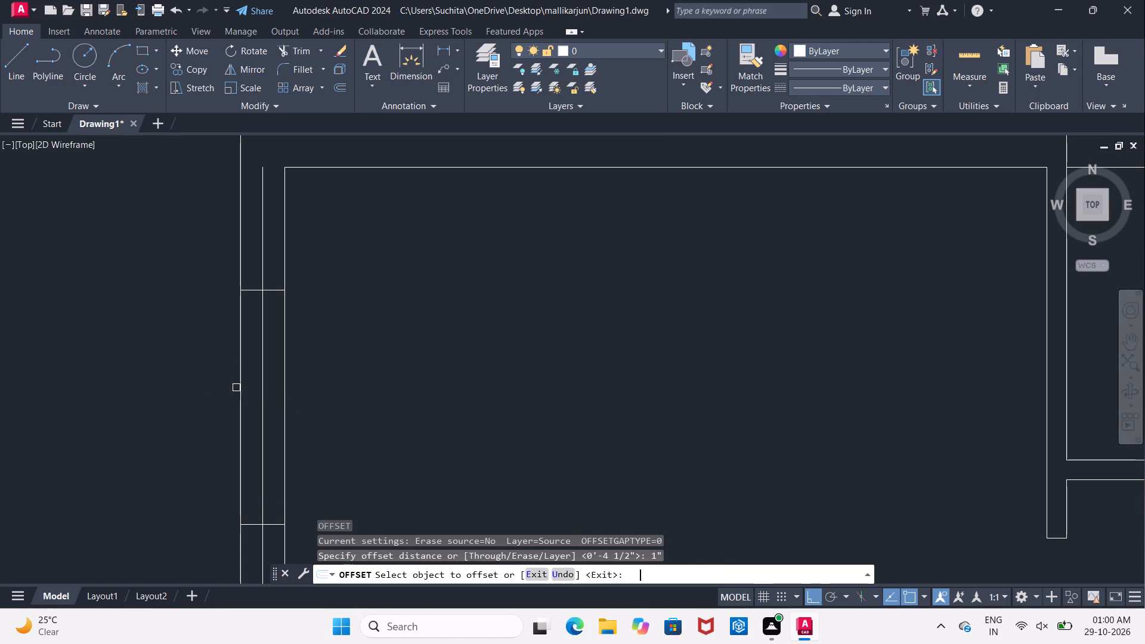
left_click(261, 408)
left_click(239, 411)
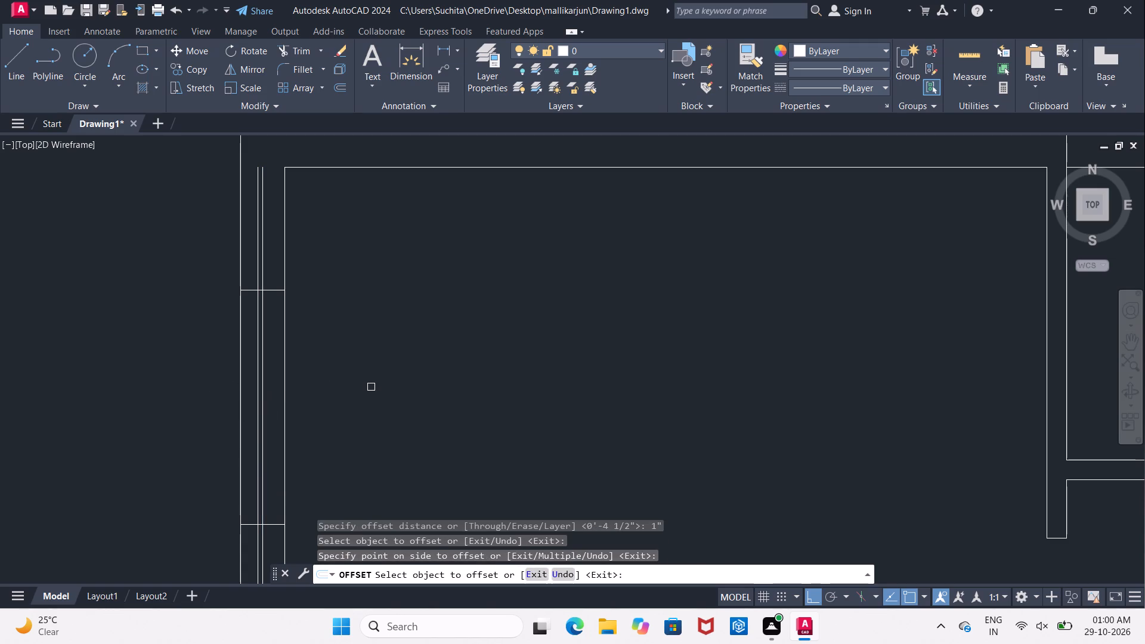
key("Escape")
Trim both pane lines above the upper-left room's window opening.
type("TR")
key("space")
key("space")
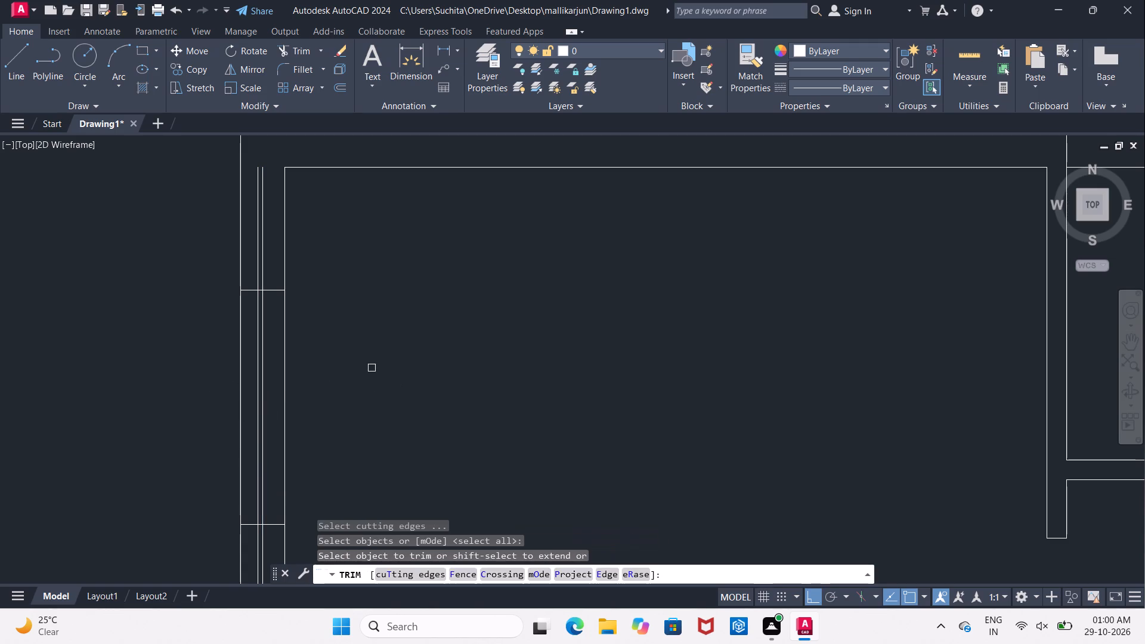
left_click(259, 274)
left_click(261, 278)
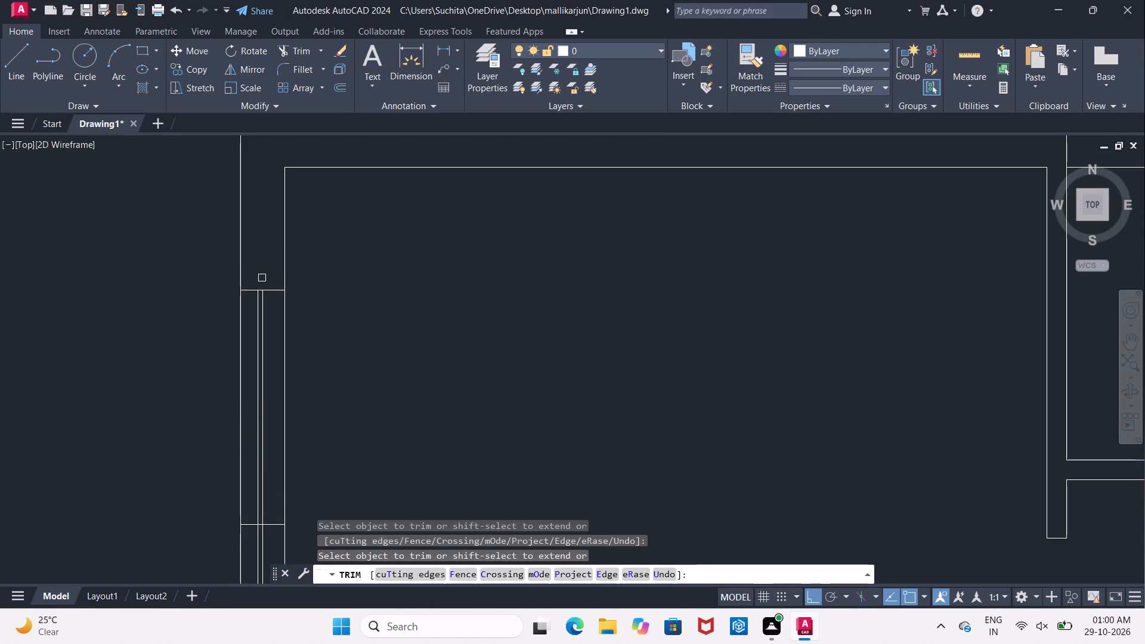
Trim both pane lines below the upper-left room's window opening.
middle_click_drag(262, 278, 262, 181)
scroll(262, 181, "down", 2)
scroll(261, 374, "up", 2)
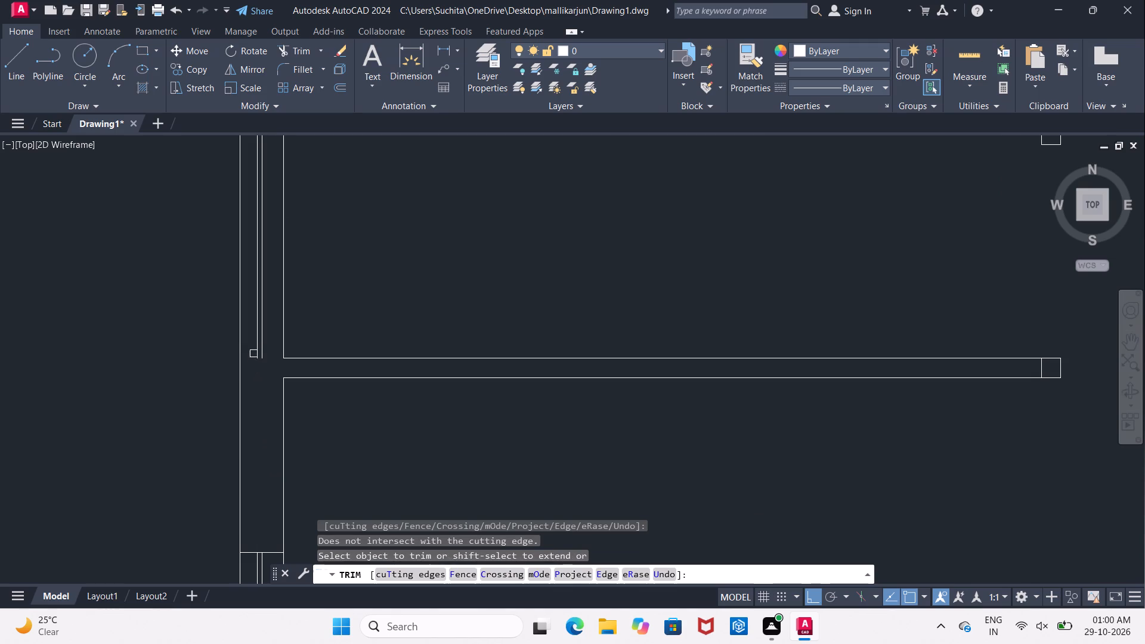
left_click(256, 352)
left_click(259, 331)
middle_click_drag(259, 341, 252, 417)
middle_click_drag(249, 244, 245, 302)
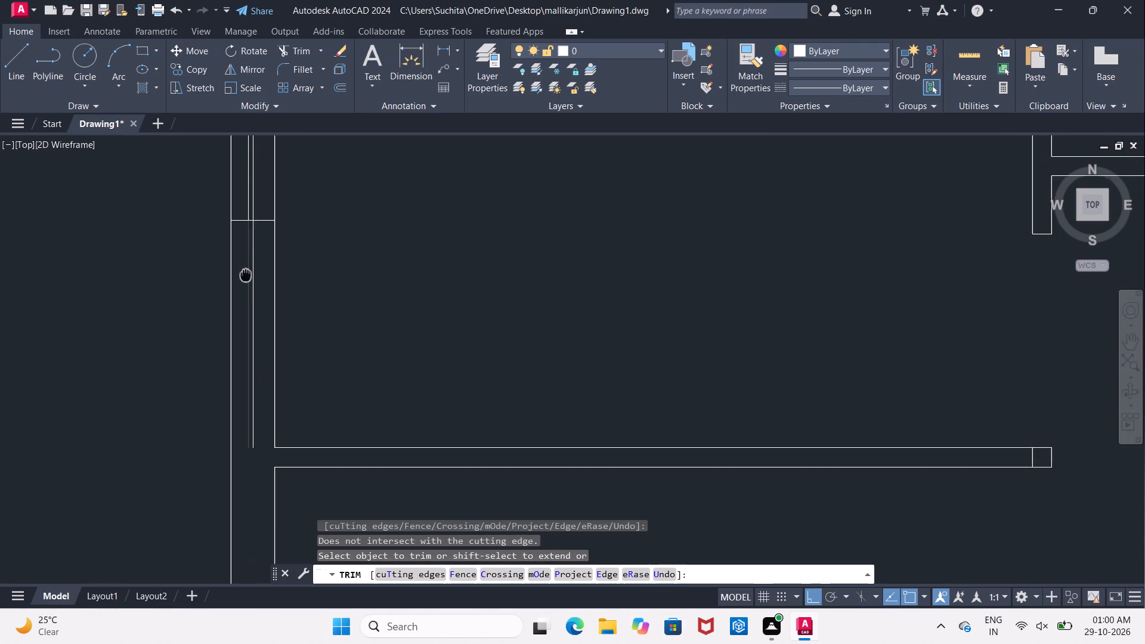
middle_click_drag(245, 302, 242, 357)
left_click(242, 348)
left_click(249, 342)
scroll(249, 342, "down", 5)
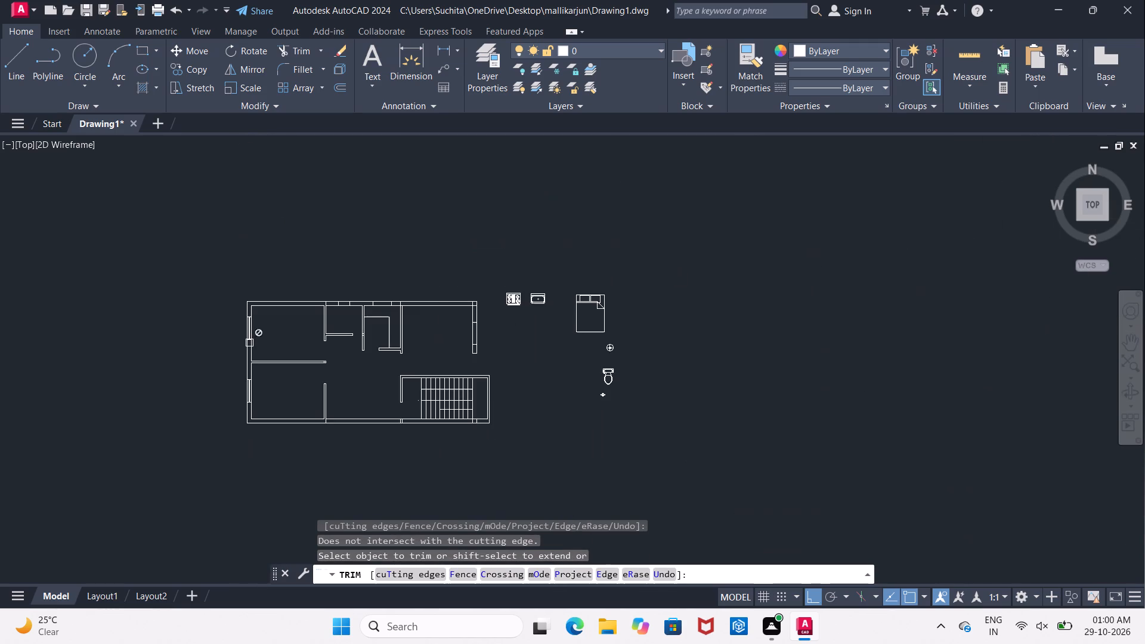
middle_click_drag(228, 391, 160, 356)
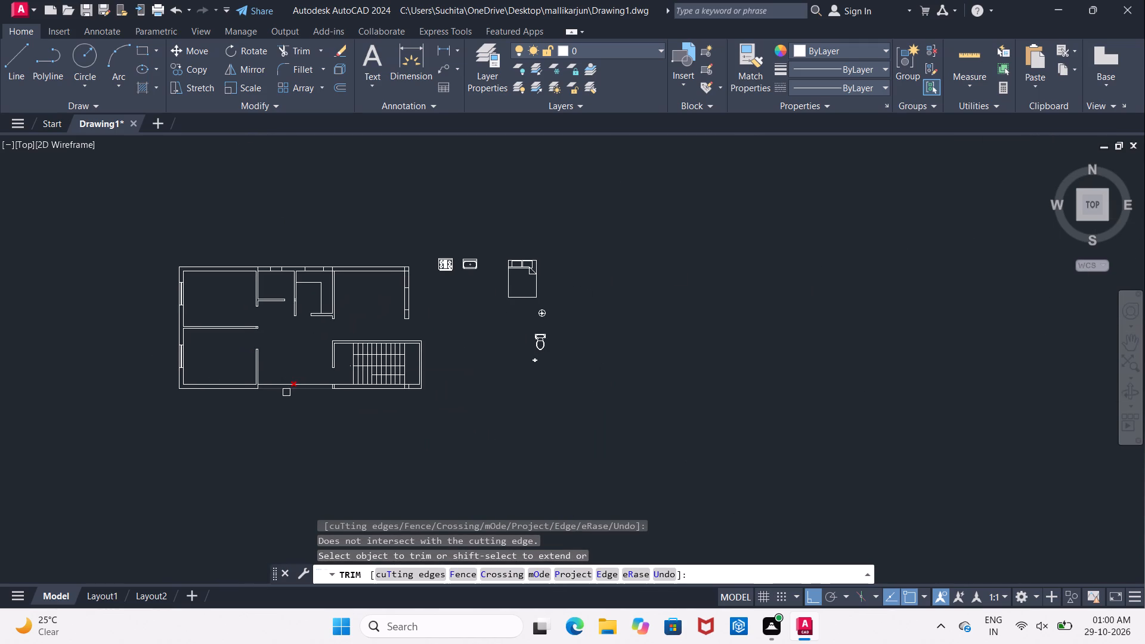
scroll(283, 402, "up", 4)
middle_click_drag(250, 394, 250, 402)
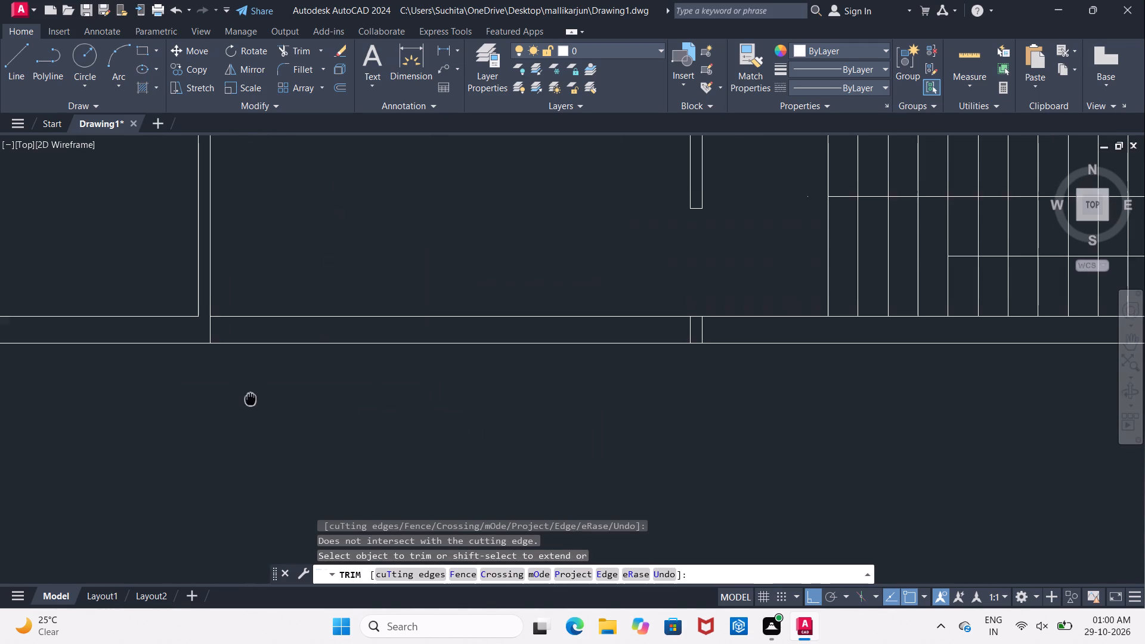
middle_click_drag(250, 402, 250, 407)
key("Escape")
middle_click_drag(250, 415, 244, 451)
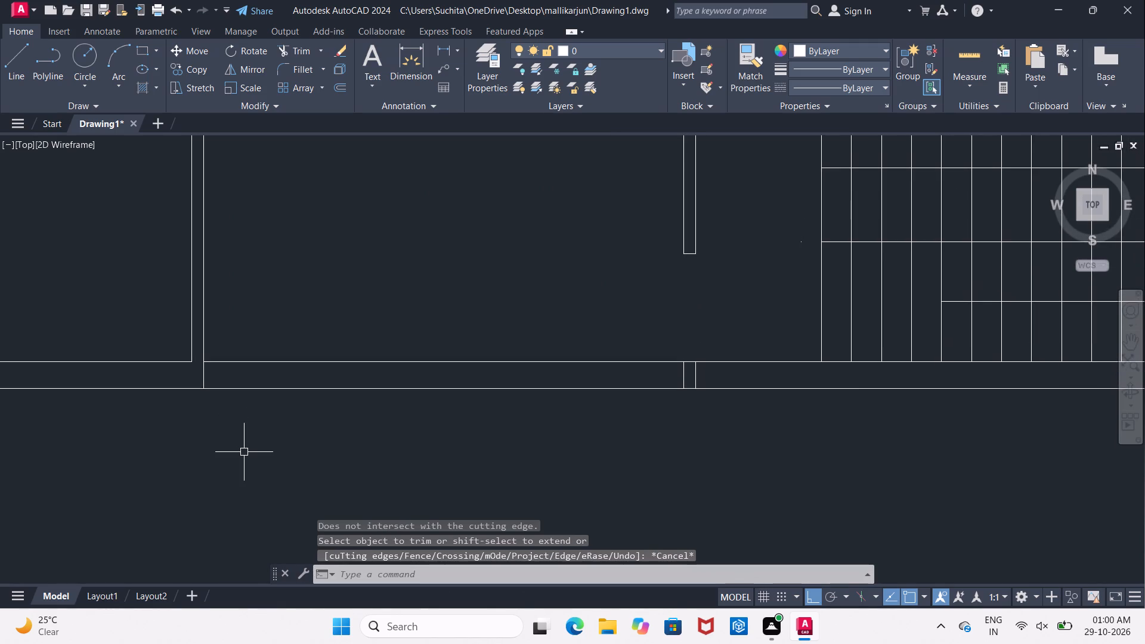
key("Escape")
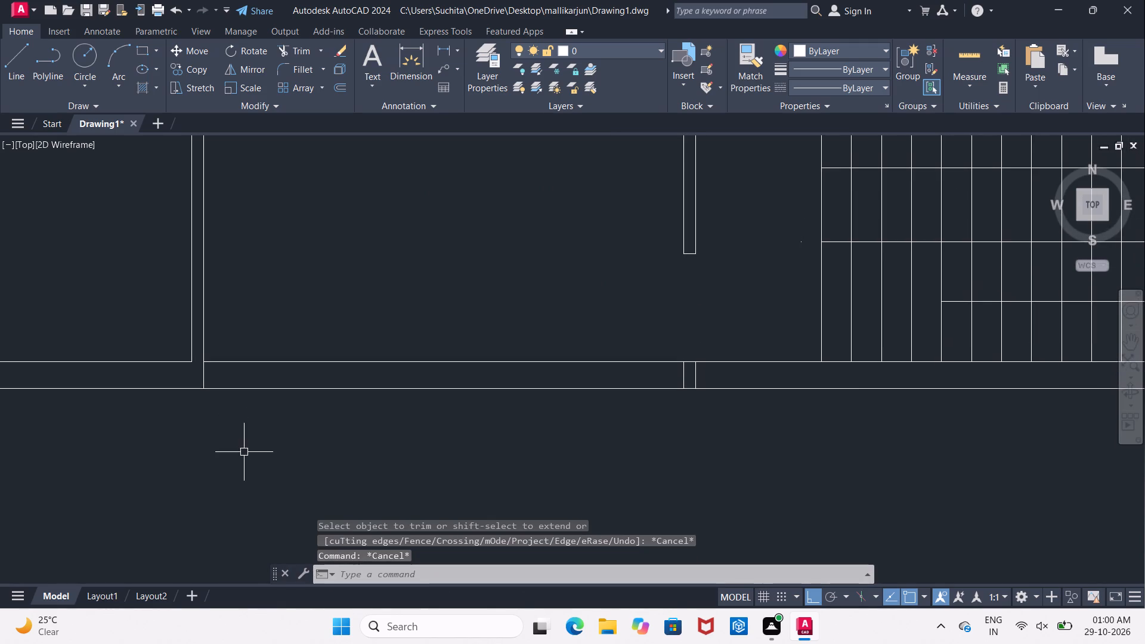
Switch to the calculator and divide 13.4 by 2.
type("13.4/")
key("2")
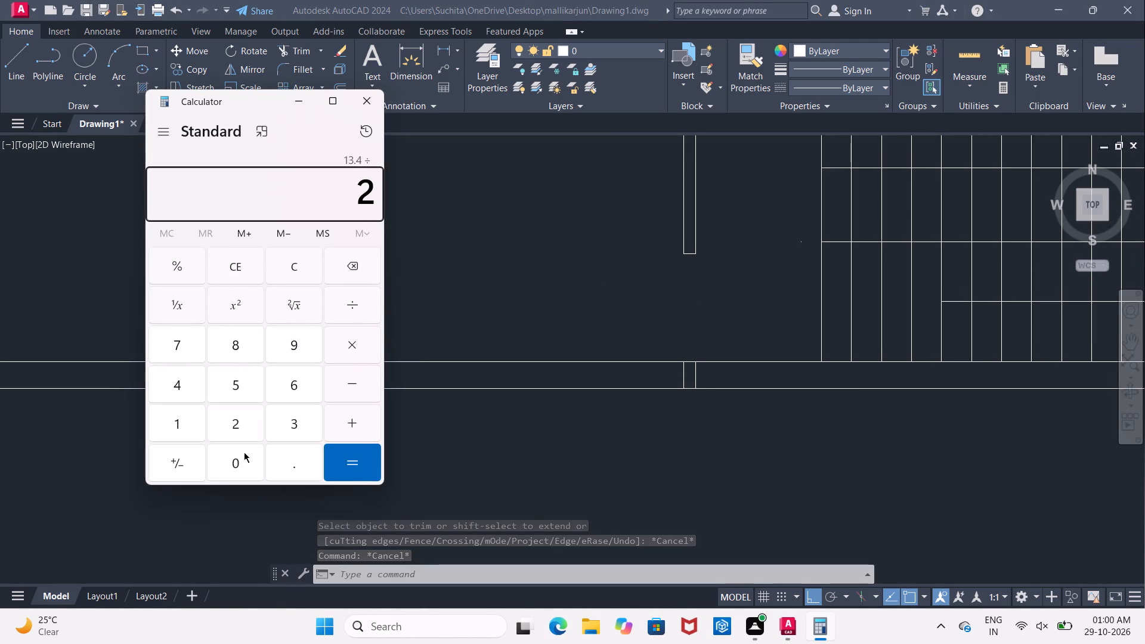
key("Return")
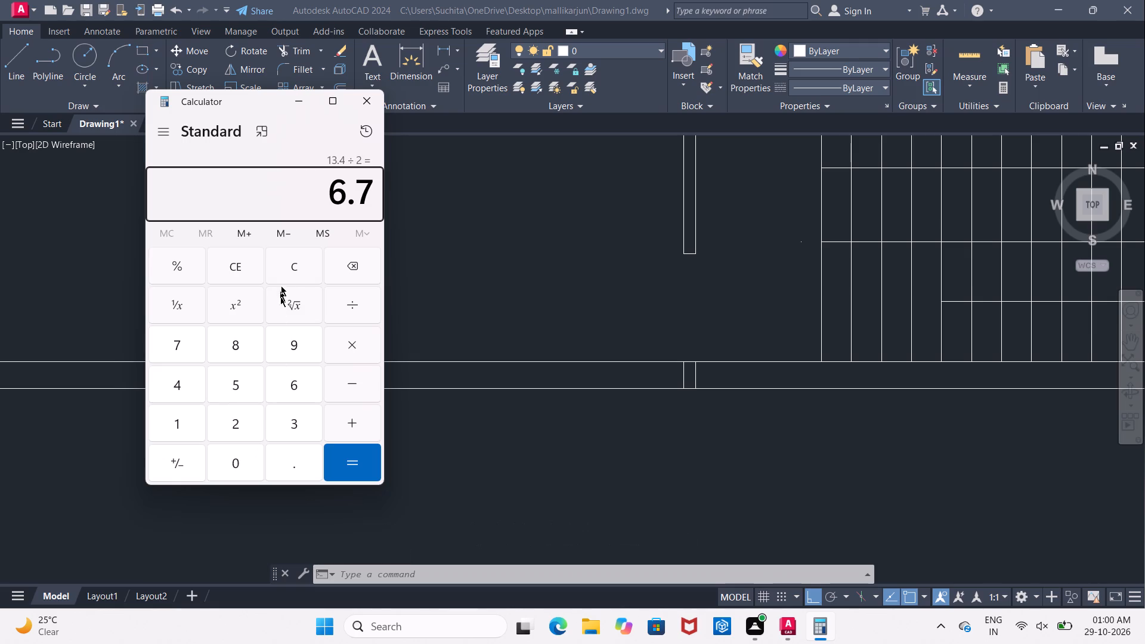
left_click(364, 98)
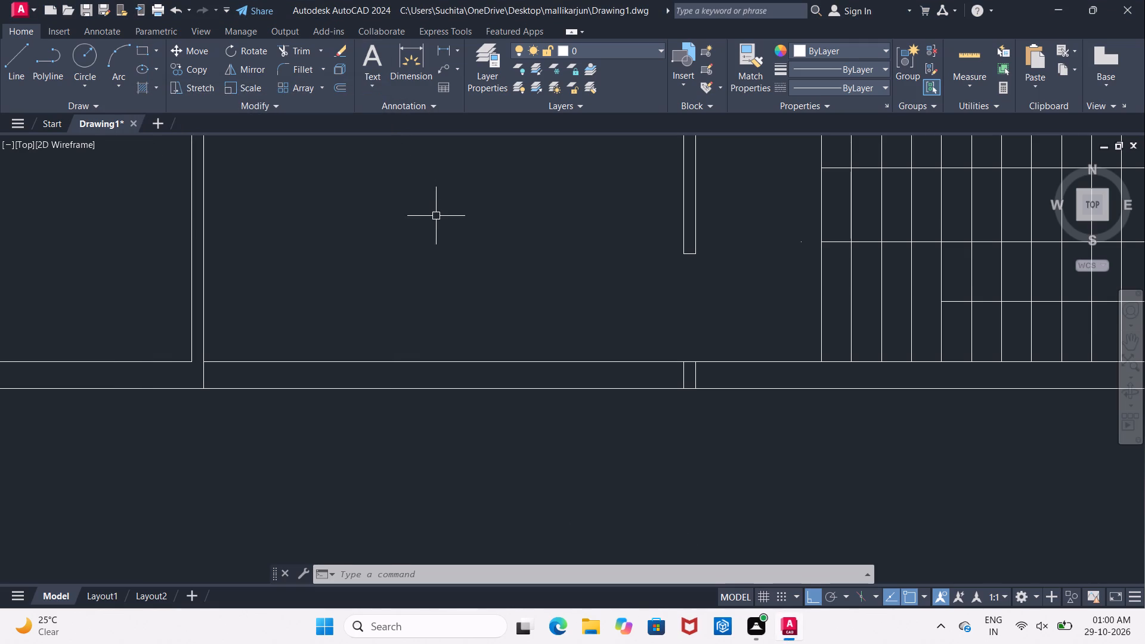
Offset the right face of the partition beside the lower middle room 6'7" into the room to locate the window centre.
key("o")
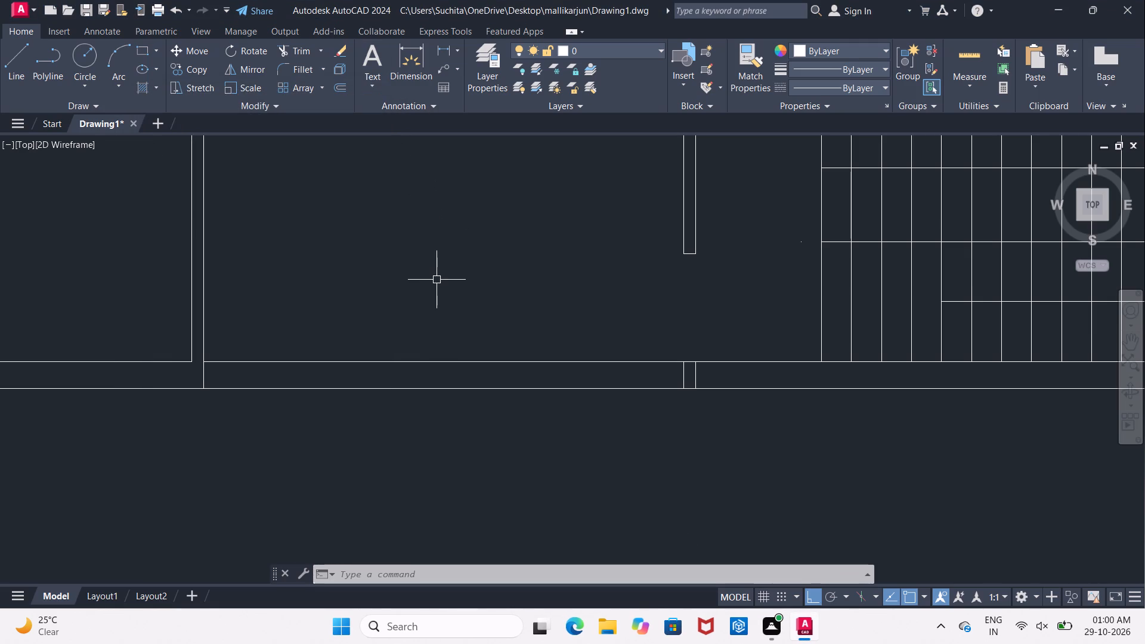
key("Return")
type("6'7")
key("shift+quotedbl")
key("Return")
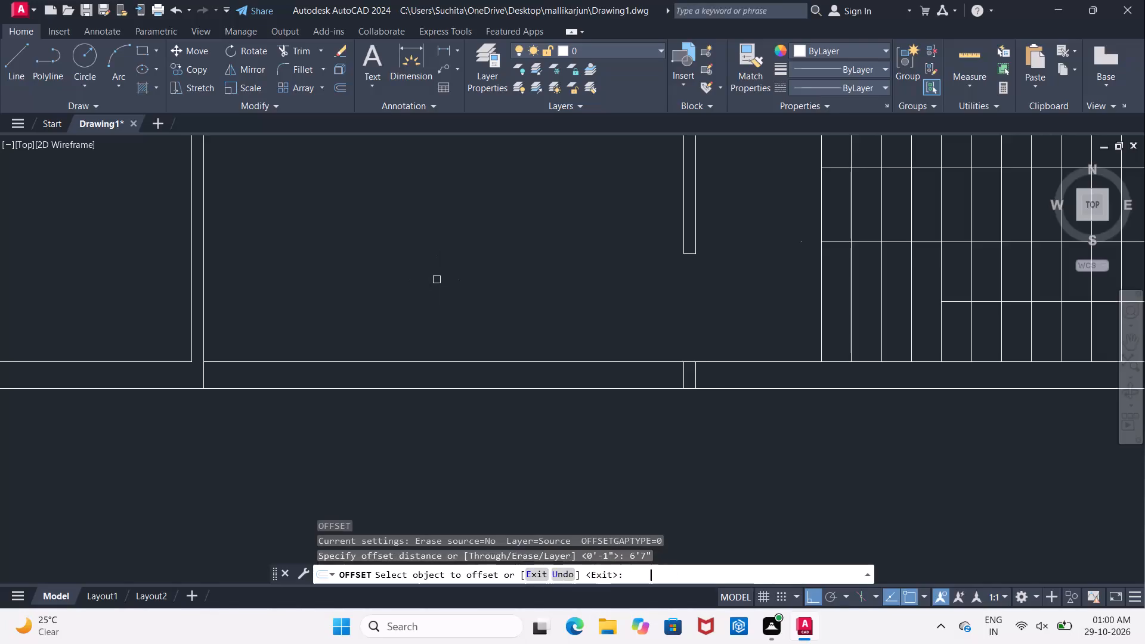
left_click(205, 311)
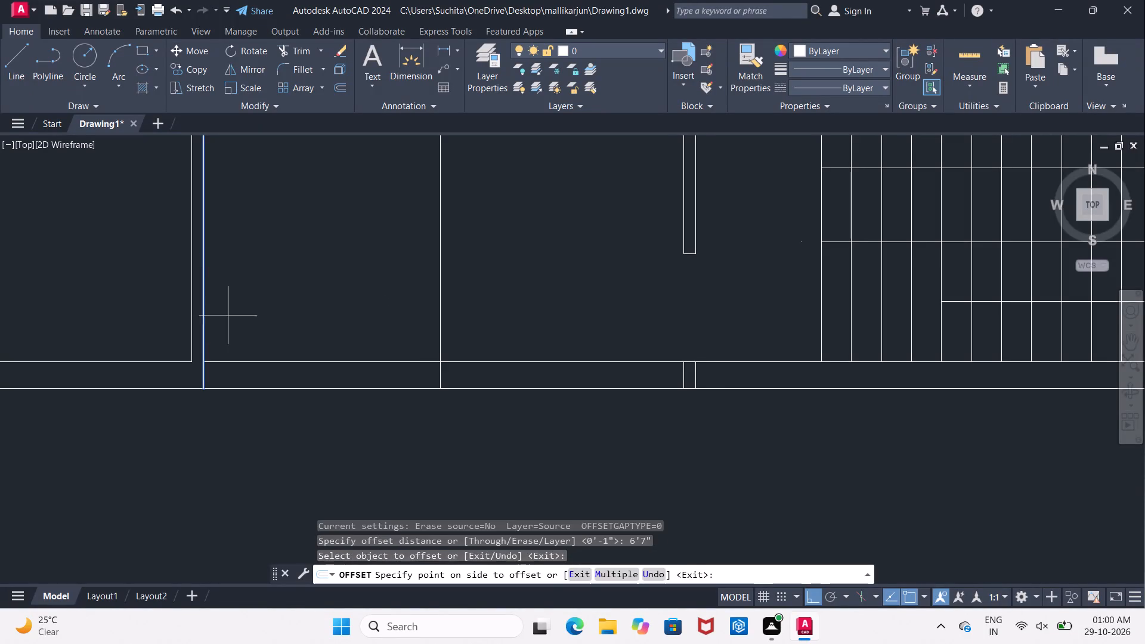
left_click(421, 317)
middle_click_drag(419, 321, 367, 339)
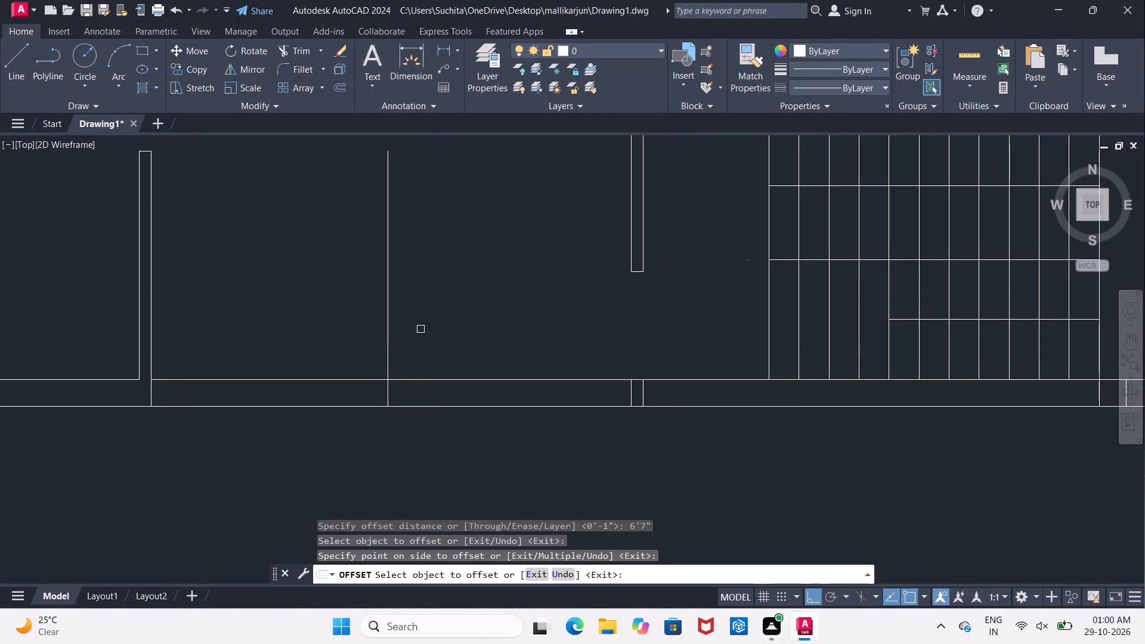
key("Escape")
Trim the new centre line's portion inside the room, down to the bottom exterior wall's inner face.
key("t")
type("R")
key("space")
key("space")
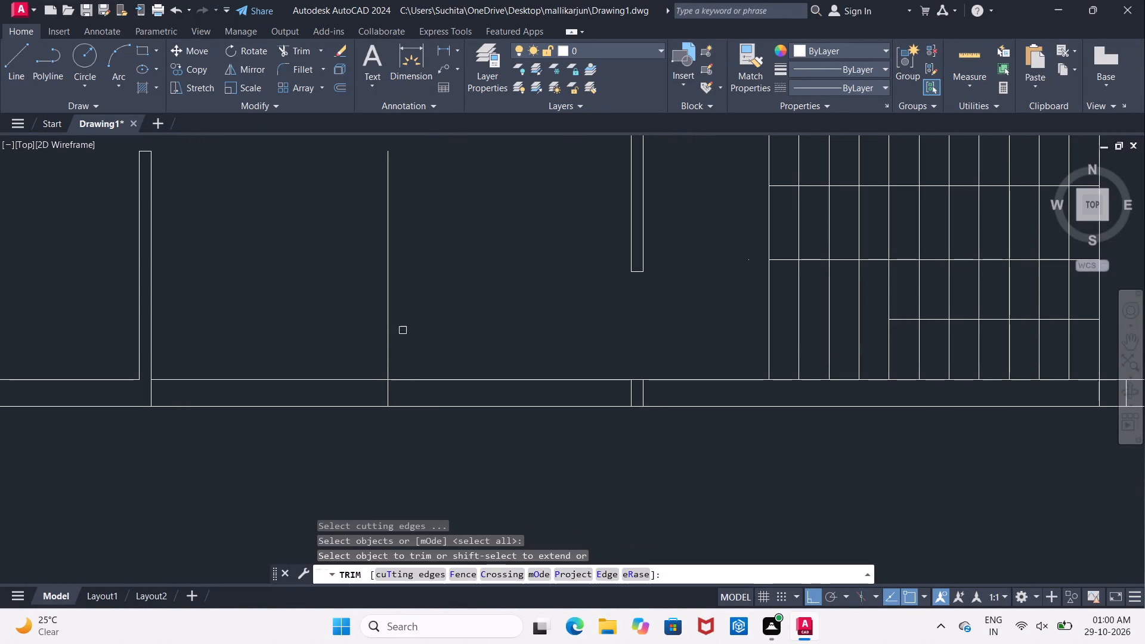
left_click(384, 340)
middle_click(386, 338)
middle_click_drag(389, 336, 376, 332)
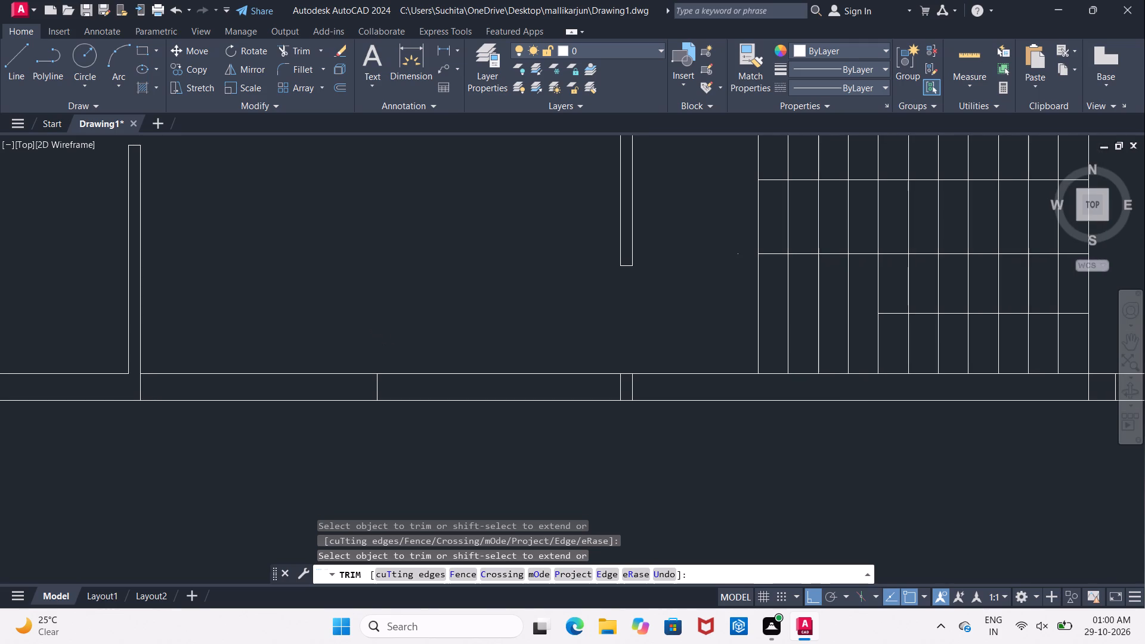
key("Escape")
Offset the short centre line in the bottom exterior wall 2' to both sides for the window jambs.
key("o")
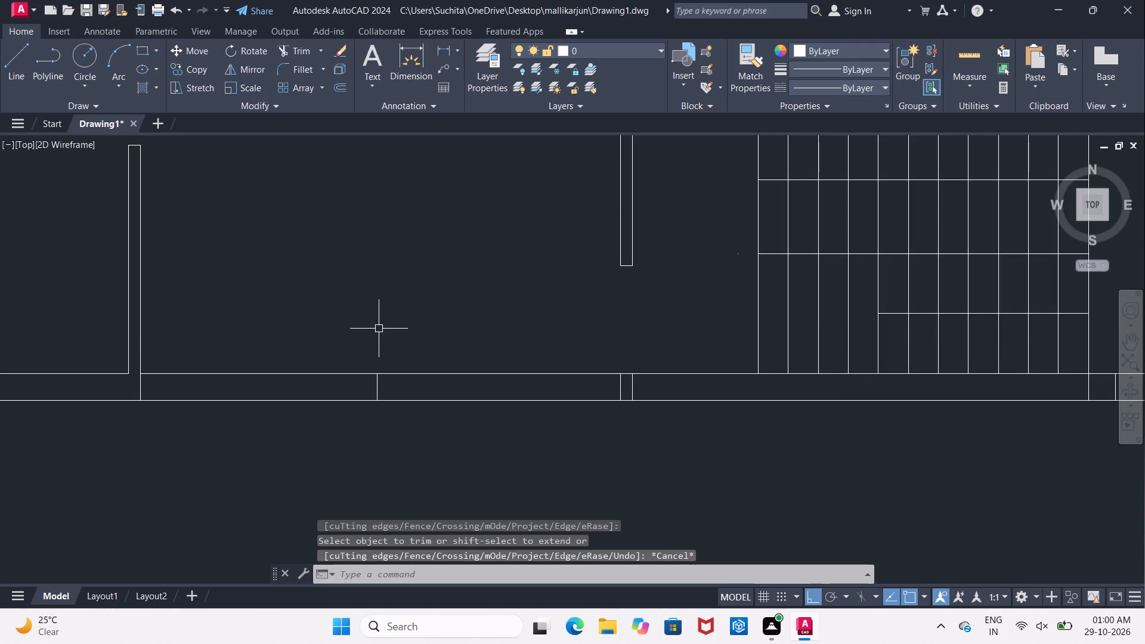
key("Return")
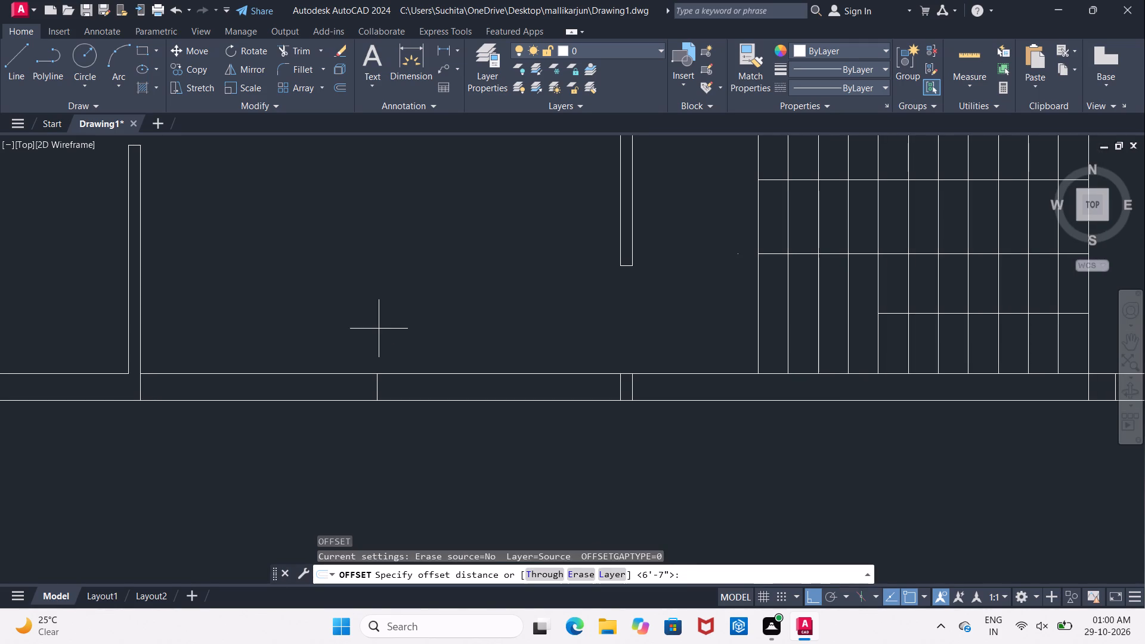
type("2'")
key("Return")
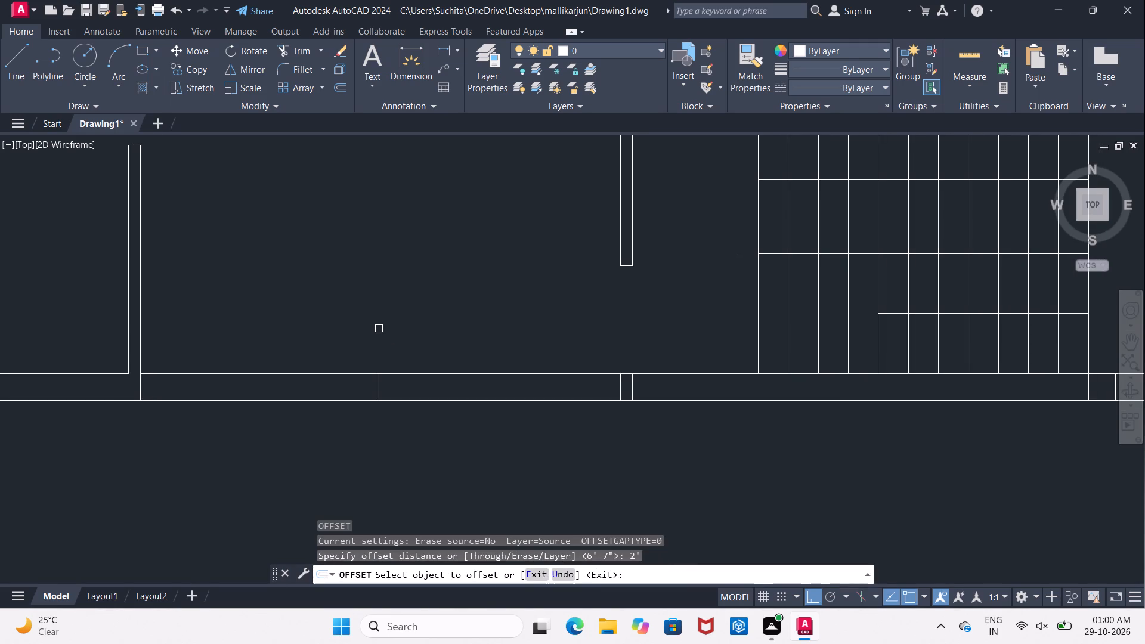
left_click(375, 389)
left_click(239, 397)
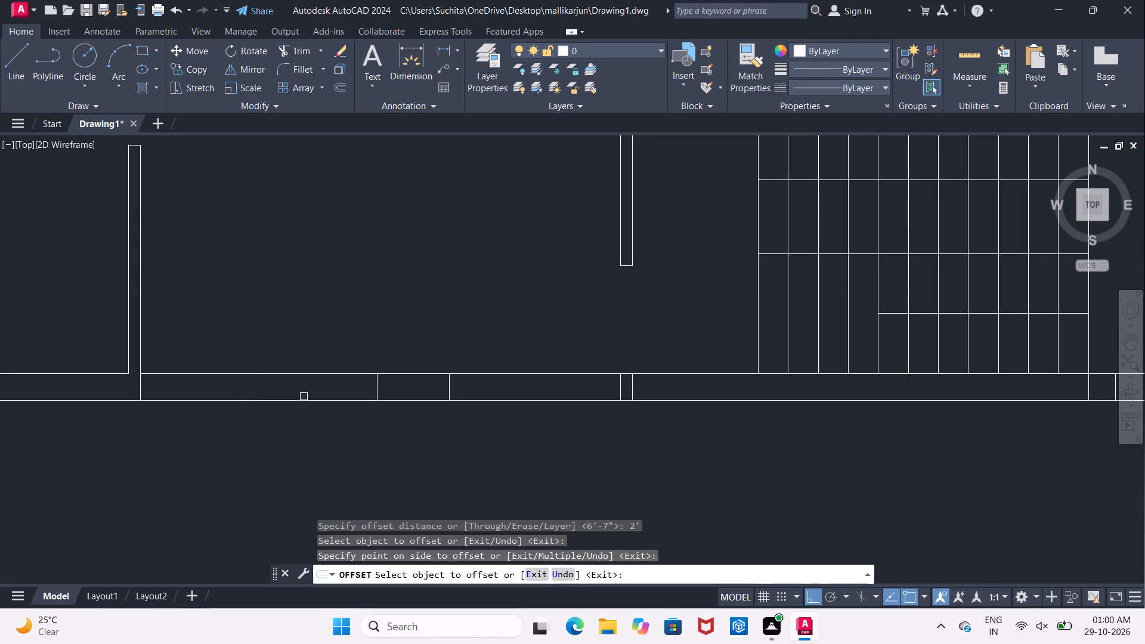
left_click(377, 391)
left_click_drag(319, 392, 312, 392)
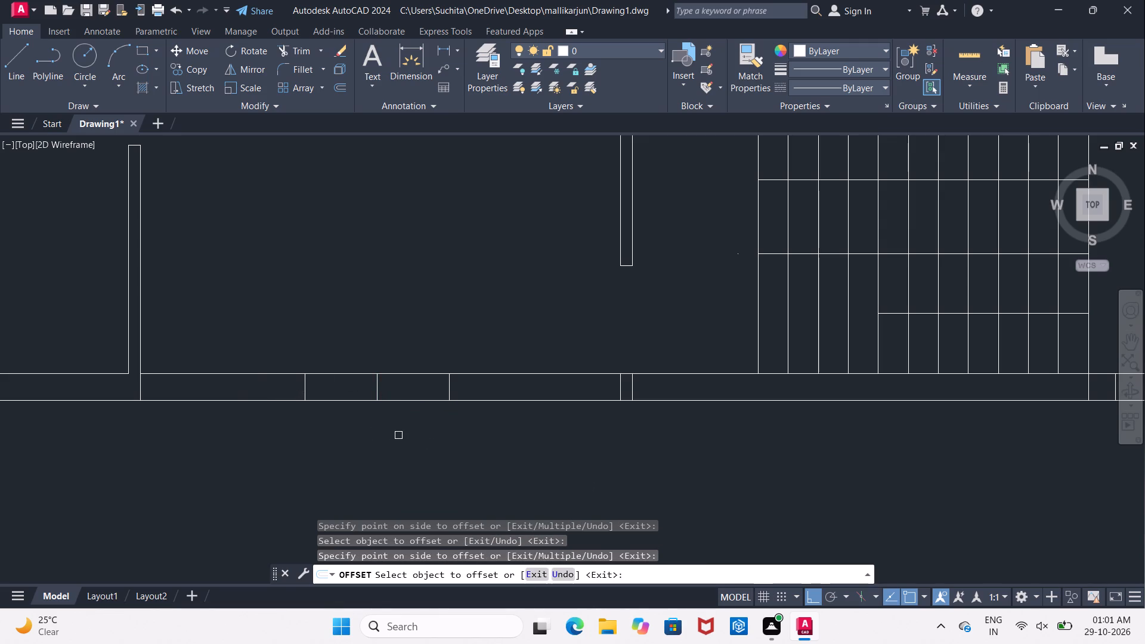
key("Escape")
Delete the short centre line between the two window jamb lines in the bottom exterior wall.
left_click(375, 392)
key("Delete")
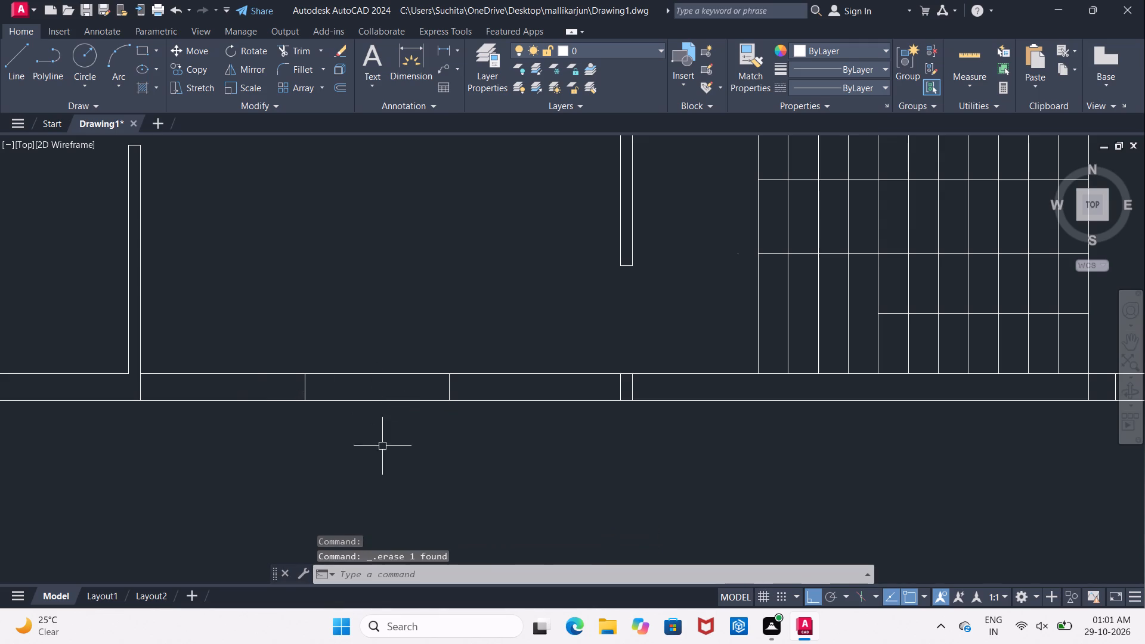
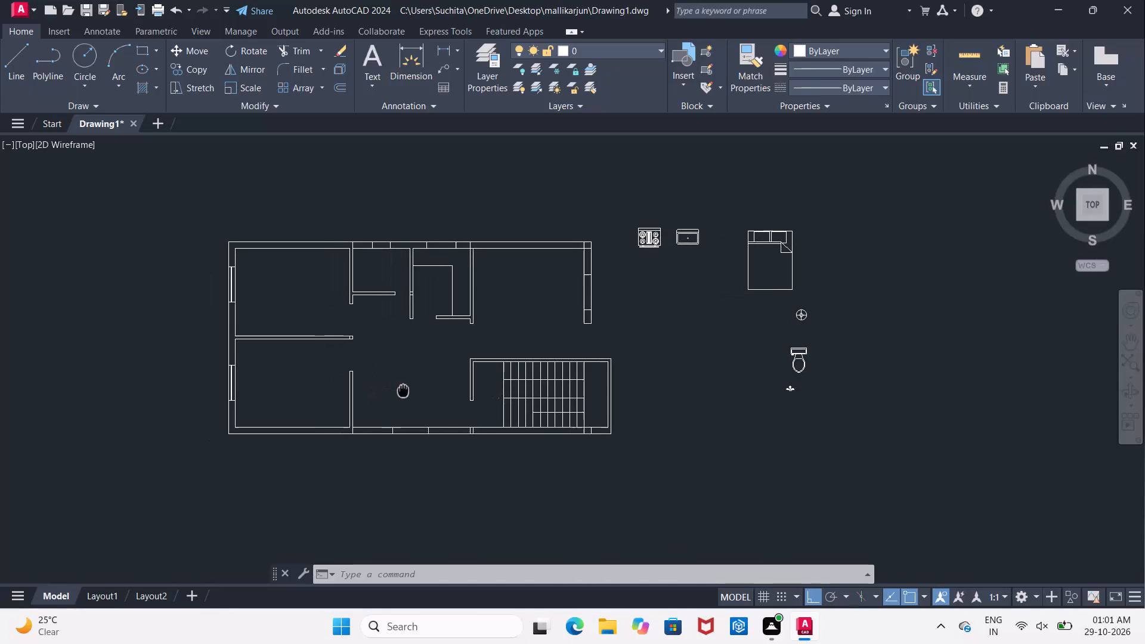
Offset the south exterior wall's inner line 4.5" outward, through the middle of the window opening.
middle_click_drag(392, 407, 397, 390)
key("Escape")
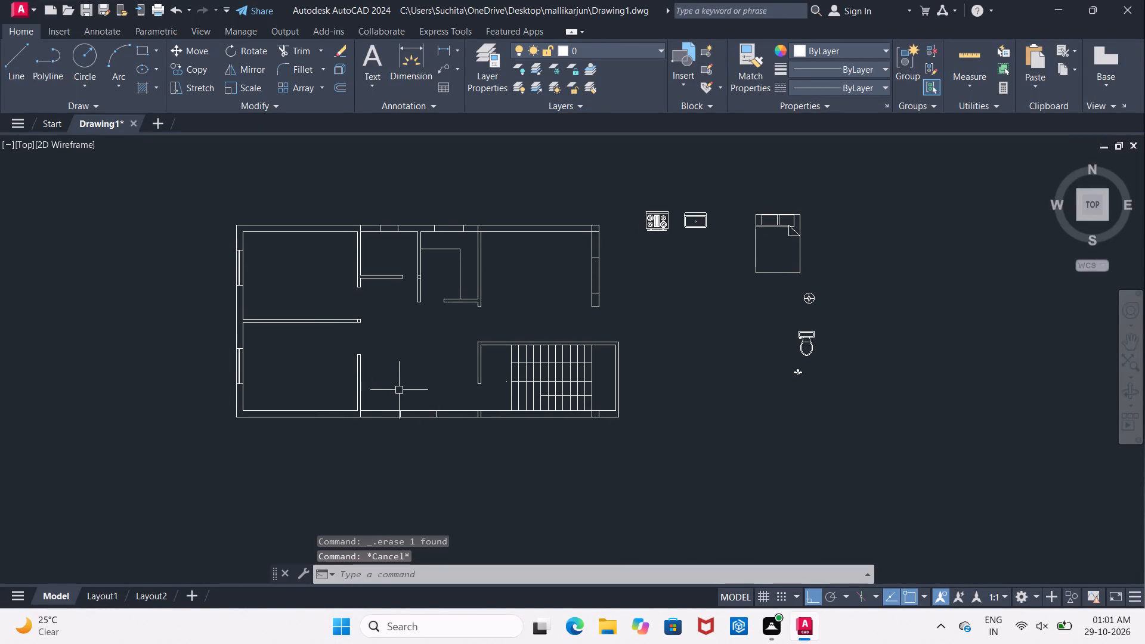
scroll(397, 426, "up", 3)
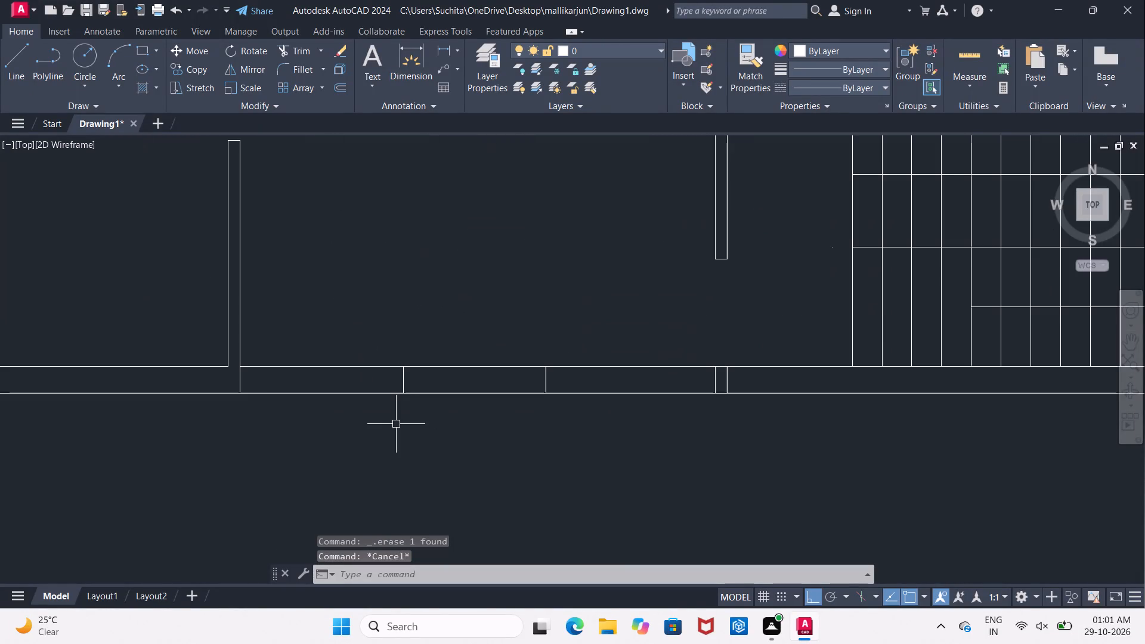
key("Escape")
key("o")
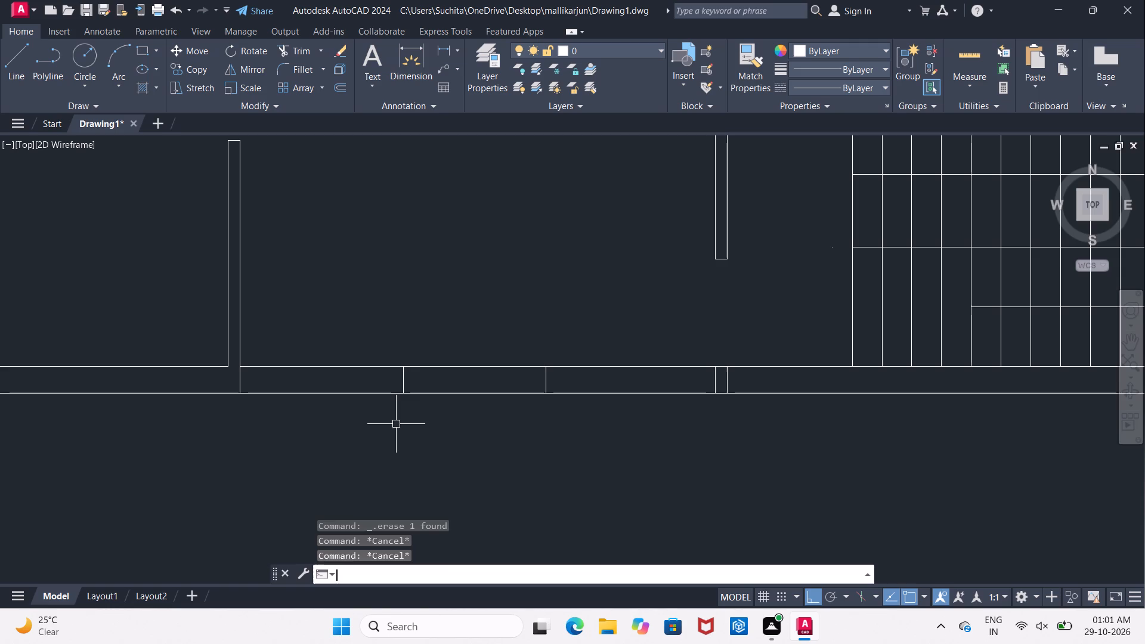
key("Return")
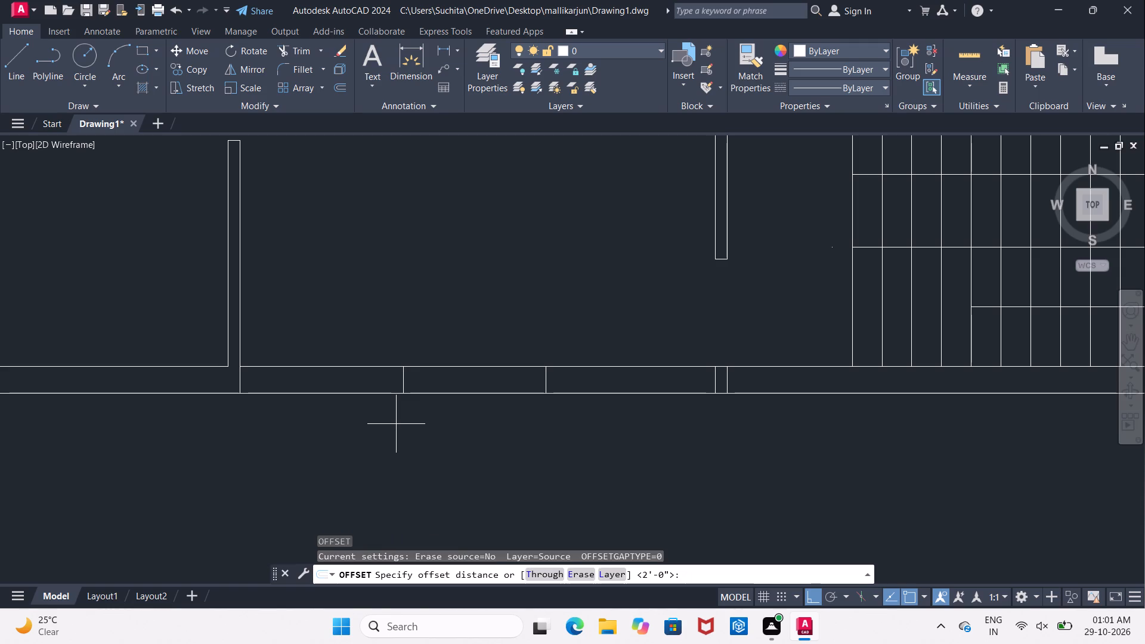
type("4.5\"")
key("Return")
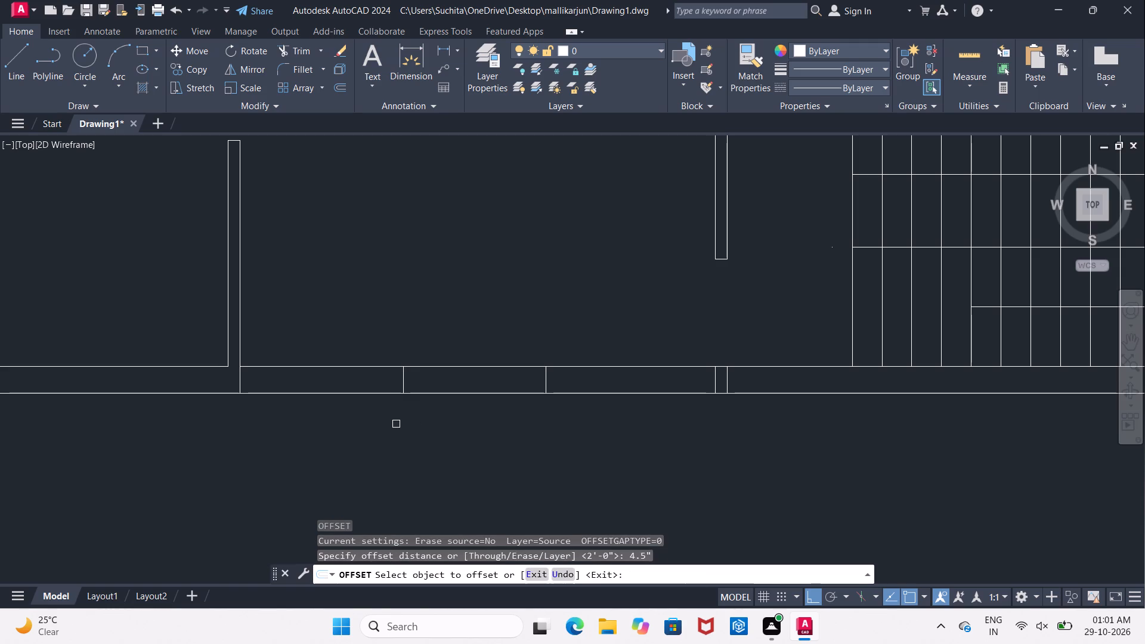
left_click(448, 367)
left_click(454, 415)
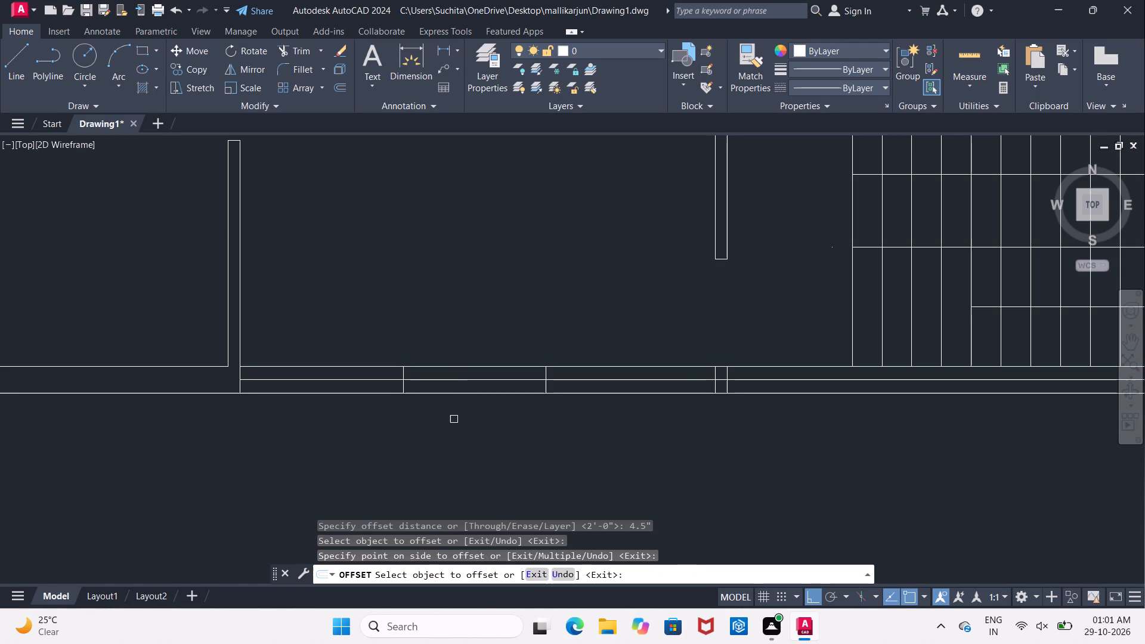
key("Return")
Offset the south wall's centre line 1" toward the outer face to form the second glazing line.
key("Return")
type("1\"")
key("Return")
scroll(470, 377, "up", 2)
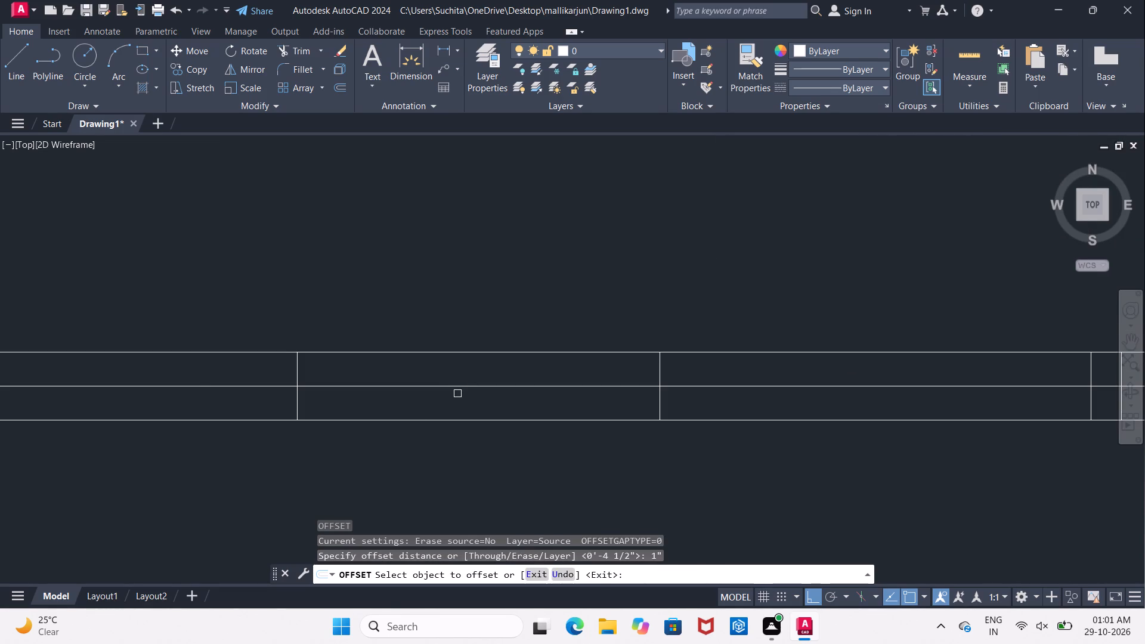
scroll(457, 386, "up", 1)
left_click(457, 386)
left_click(456, 413)
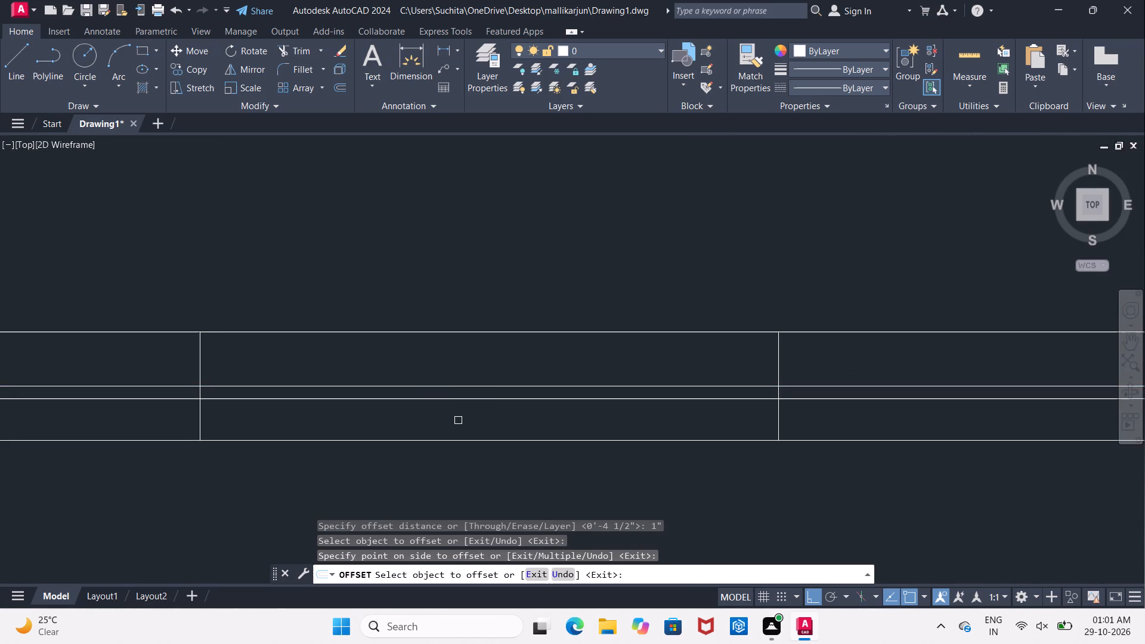
key("Escape")
Trim both glazing lines on either side of the south wall's window opening, up to the window jambs.
type("TR")
key("space")
key("space")
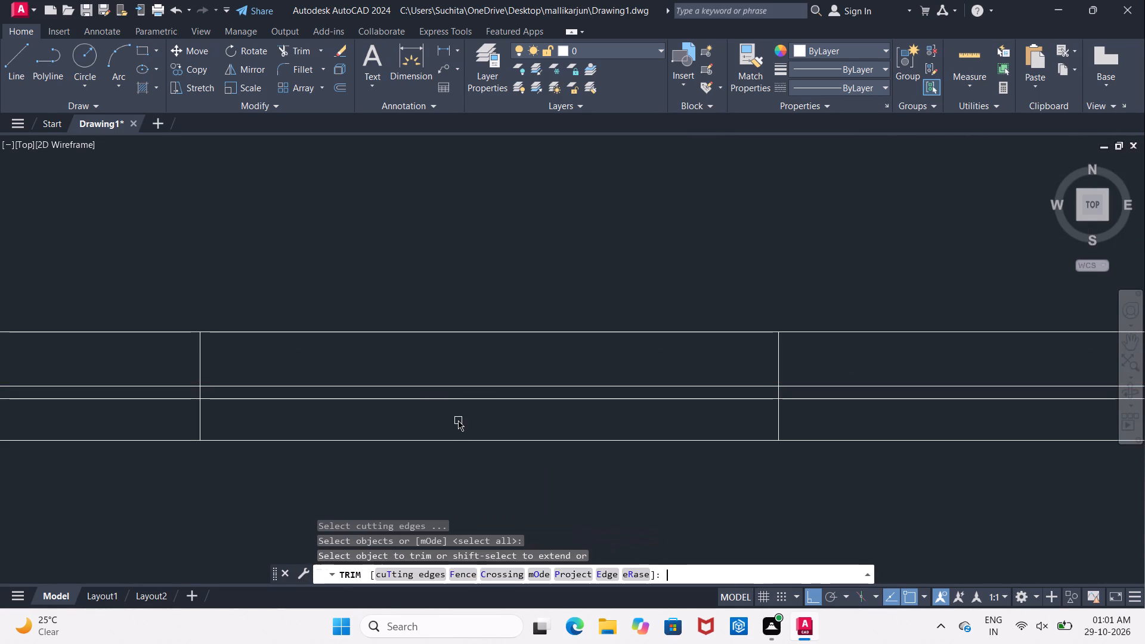
left_click(171, 388)
left_click(169, 404)
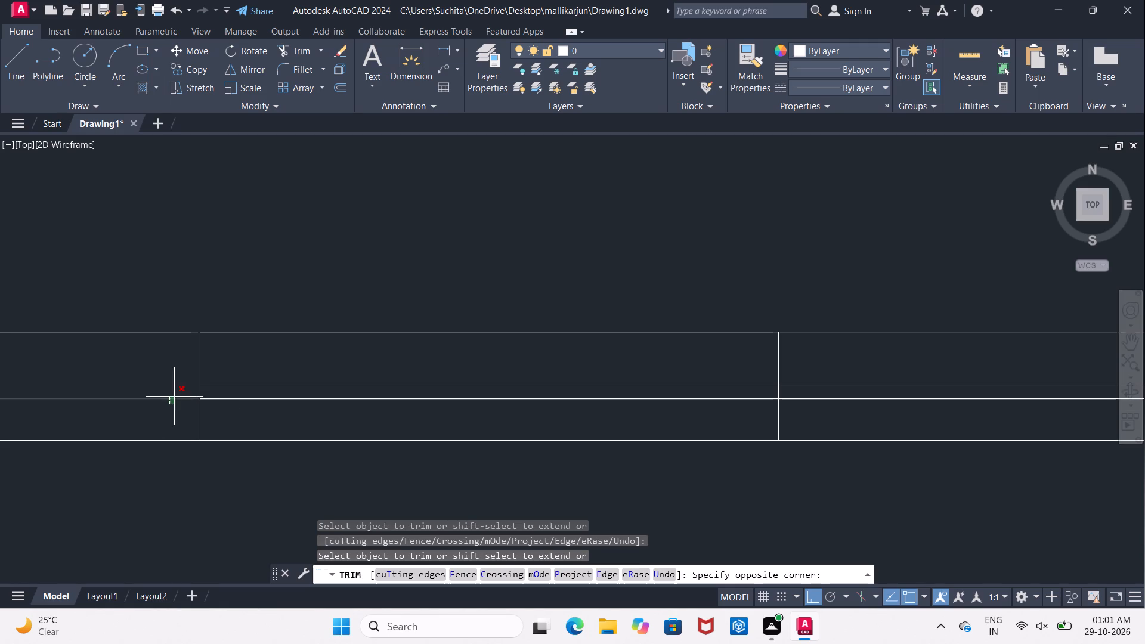
left_click(174, 396)
scroll(174, 396, "down", 2)
scroll(540, 397, "up", 2)
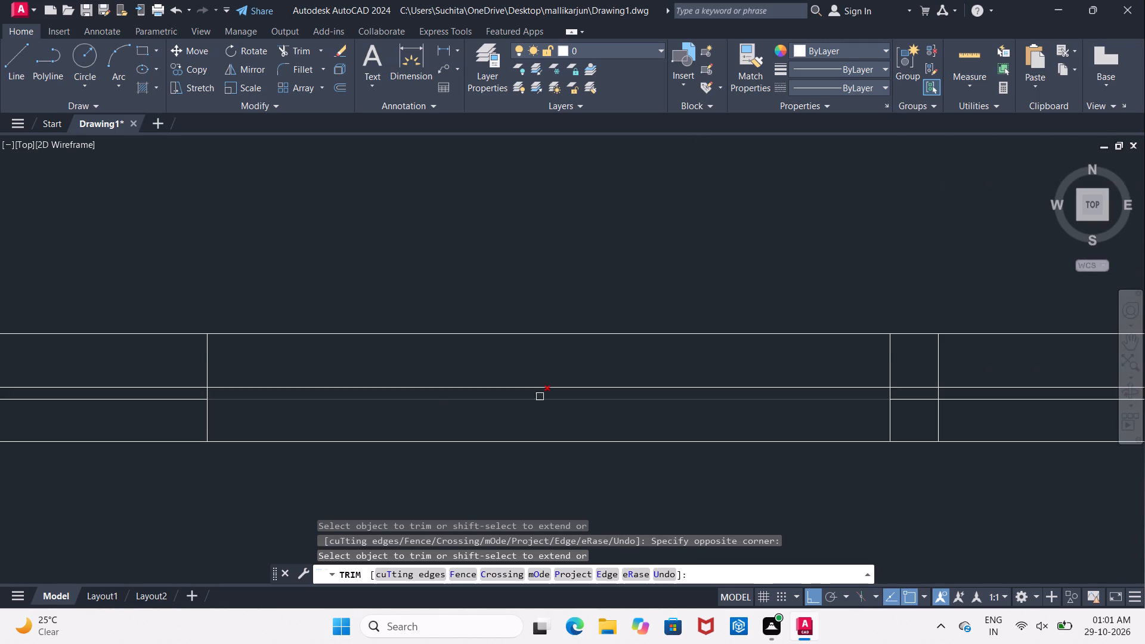
left_click(539, 391)
left_click(539, 396)
left_click(544, 405)
middle_click_drag(657, 397, 367, 423)
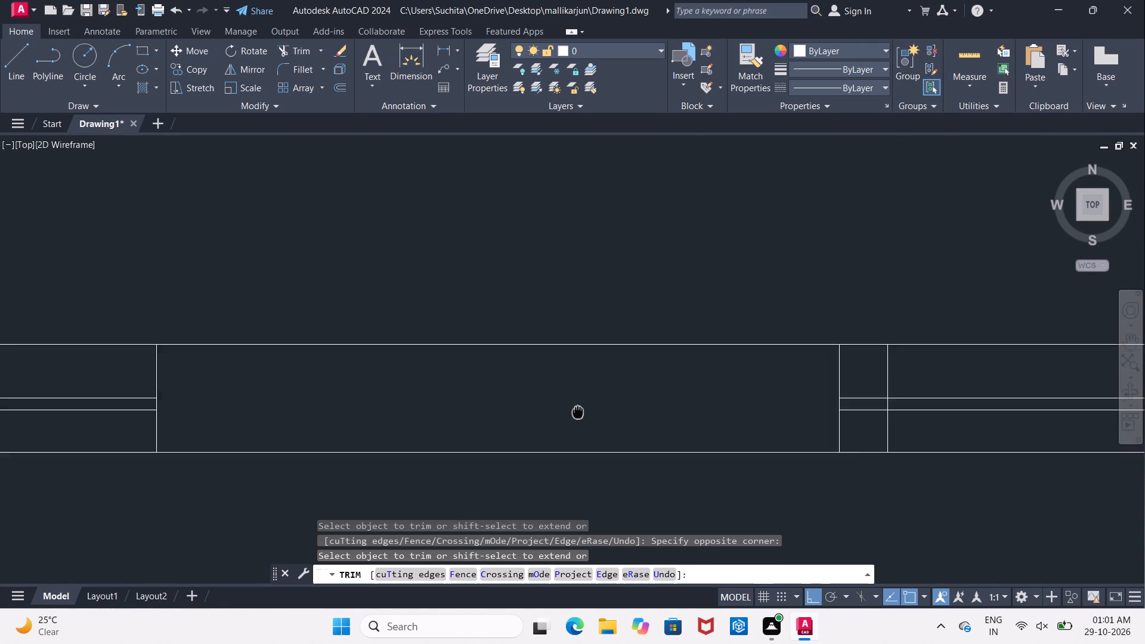
middle_click_drag(367, 423, 208, 426)
key("Escape")
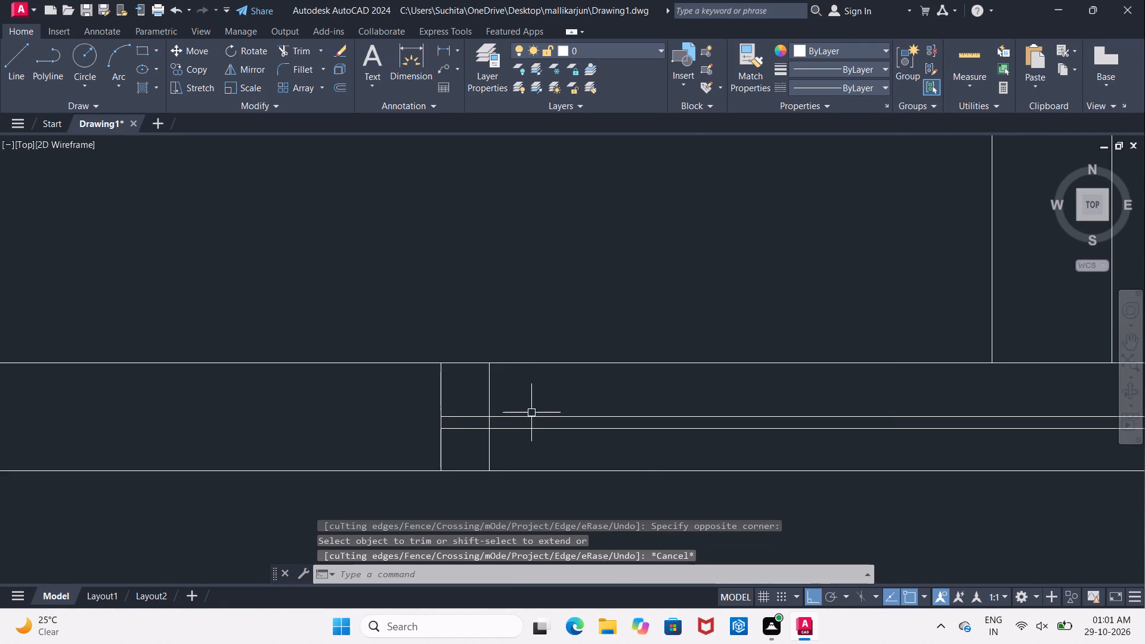
Erase the two leftover glazing line pieces at the east end of the south wall.
left_click(533, 413)
left_click(533, 417)
left_click(533, 427)
key("Delete")
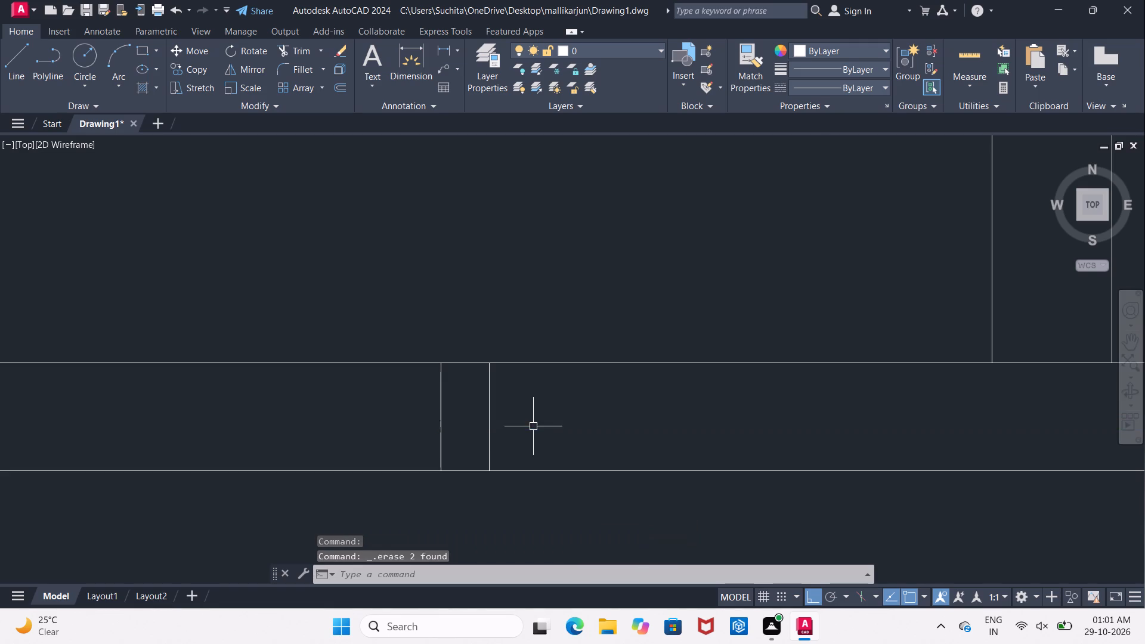
Offset the north exterior wall's outer line 4.5" inward, through the middle of its window openings.
scroll(533, 426, "down", 4)
middle_click_drag(456, 478, 570, 460)
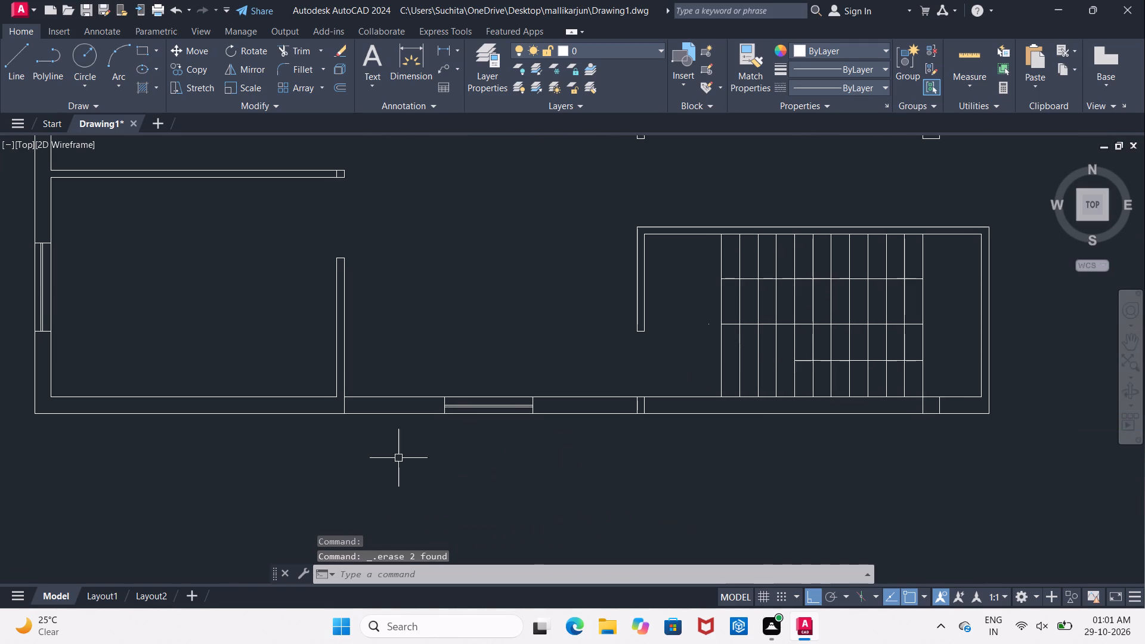
middle_click_drag(391, 459, 459, 466)
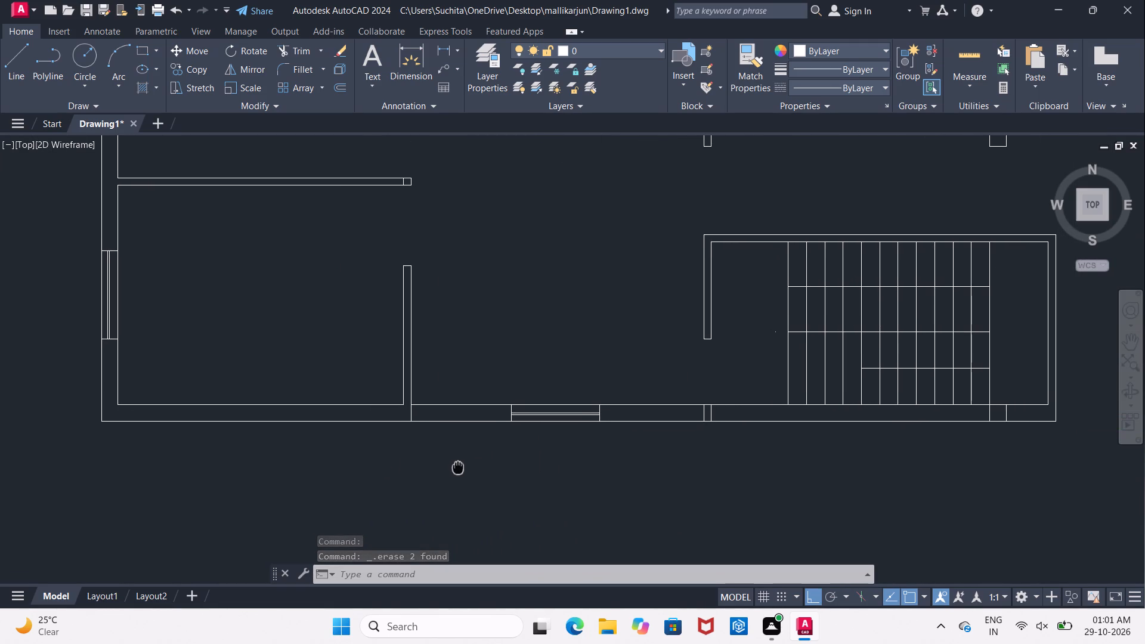
middle_click_drag(459, 466, 499, 476)
scroll(476, 472, "down", 1)
middle_click_drag(375, 465, 393, 472)
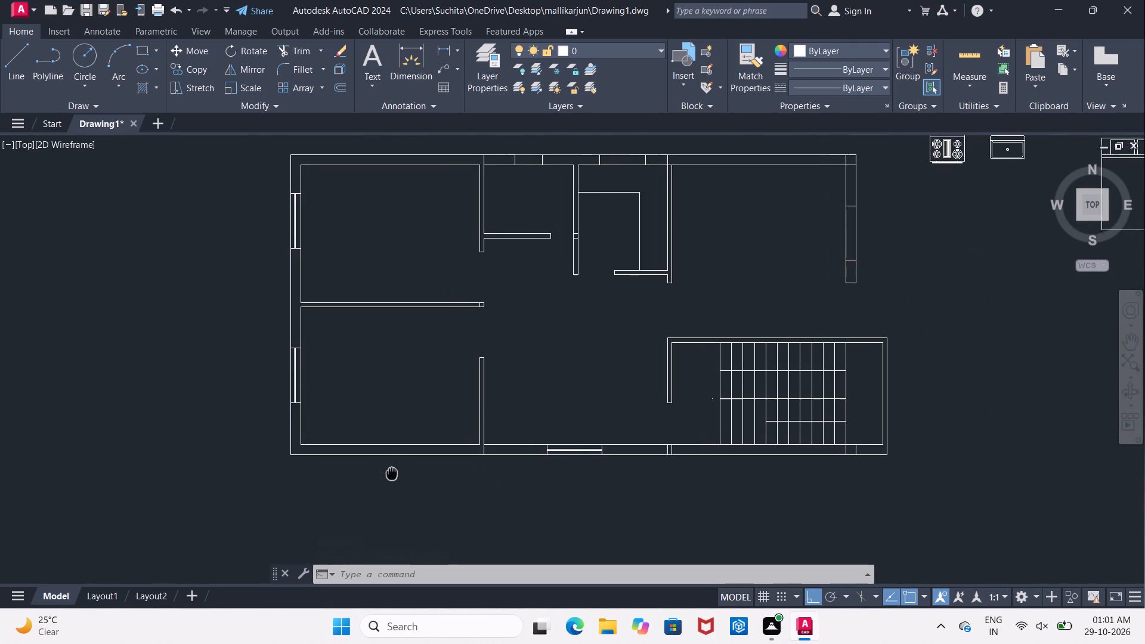
middle_click_drag(393, 472, 368, 472)
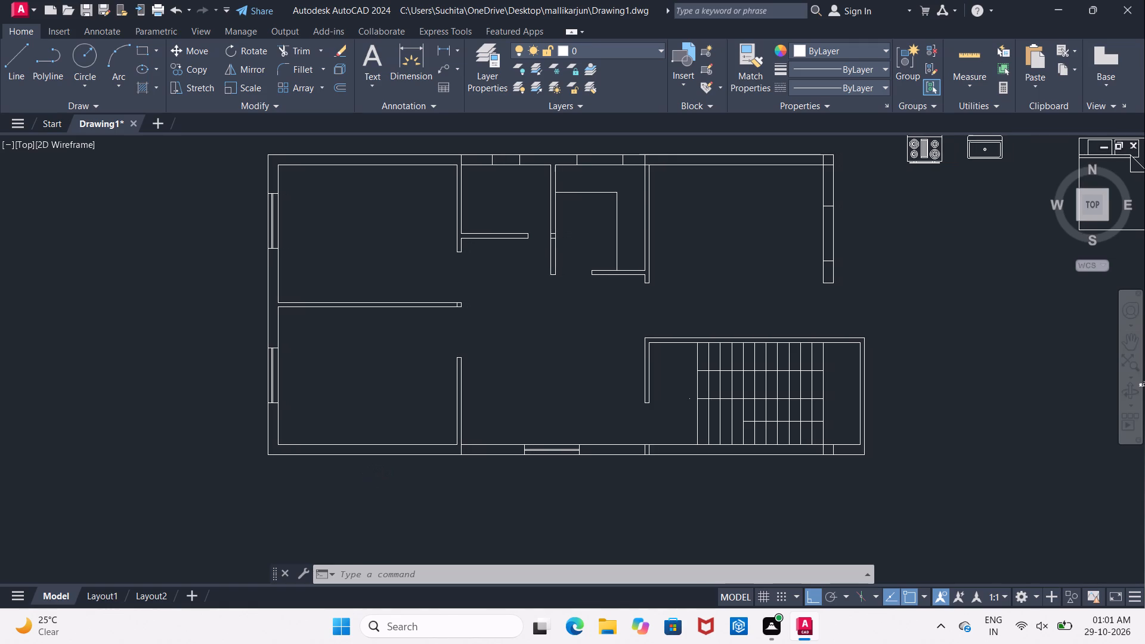
scroll(372, 470, "down", 1)
middle_click_drag(379, 420, 345, 442)
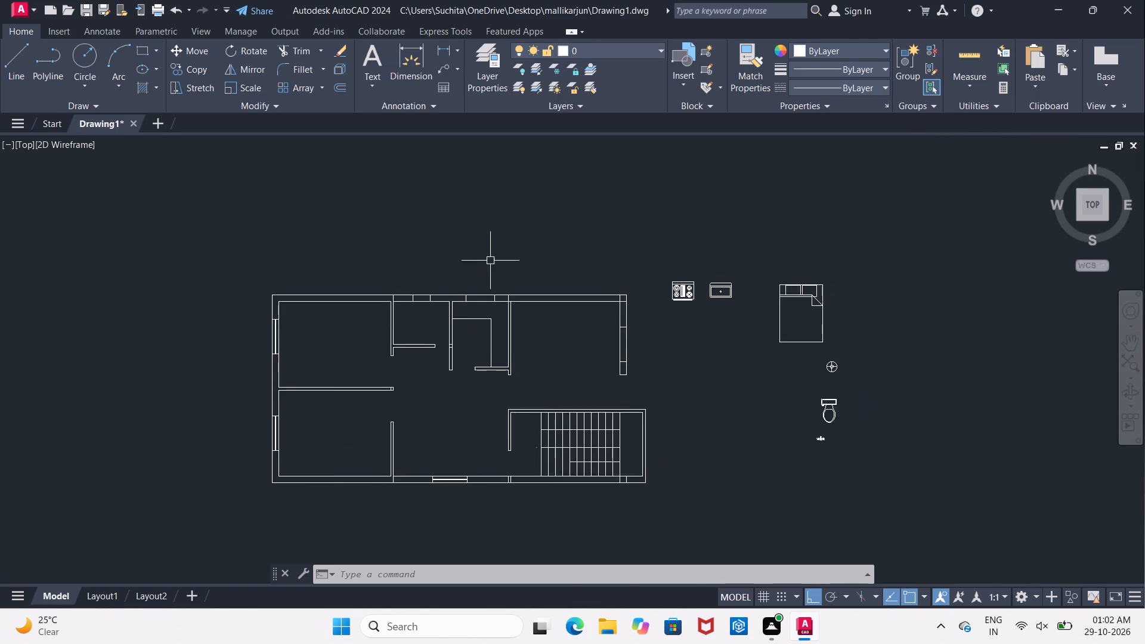
scroll(487, 256, "up", 4)
middle_click_drag(387, 312, 382, 274)
key("Escape")
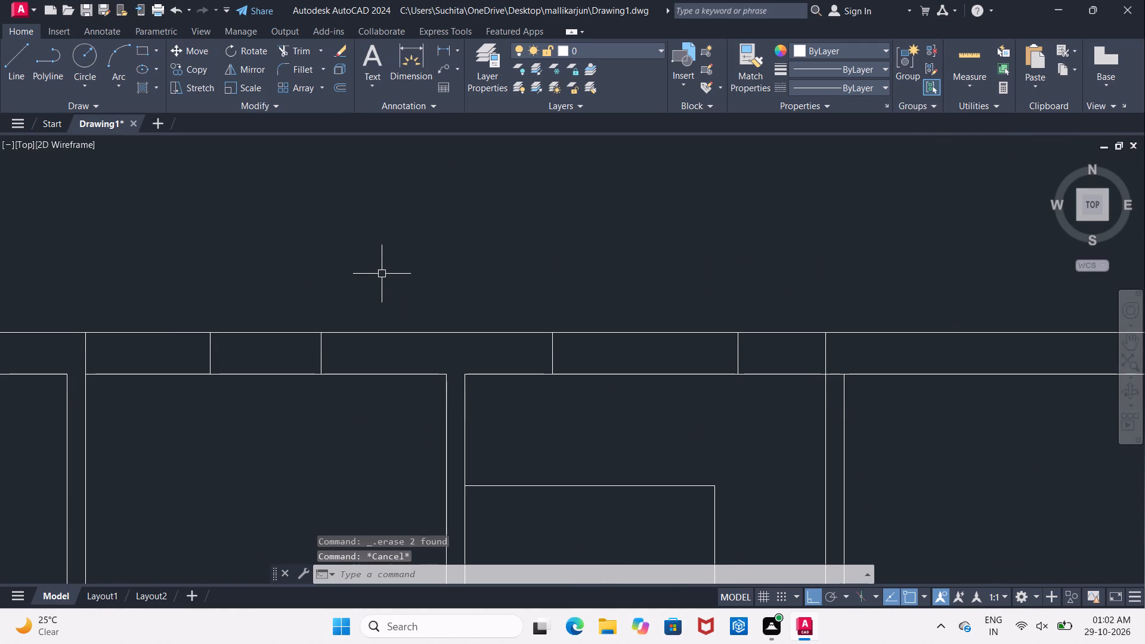
key("o")
key("Return")
type("4.5\"")
key("Return")
scroll(316, 327, "up", 1)
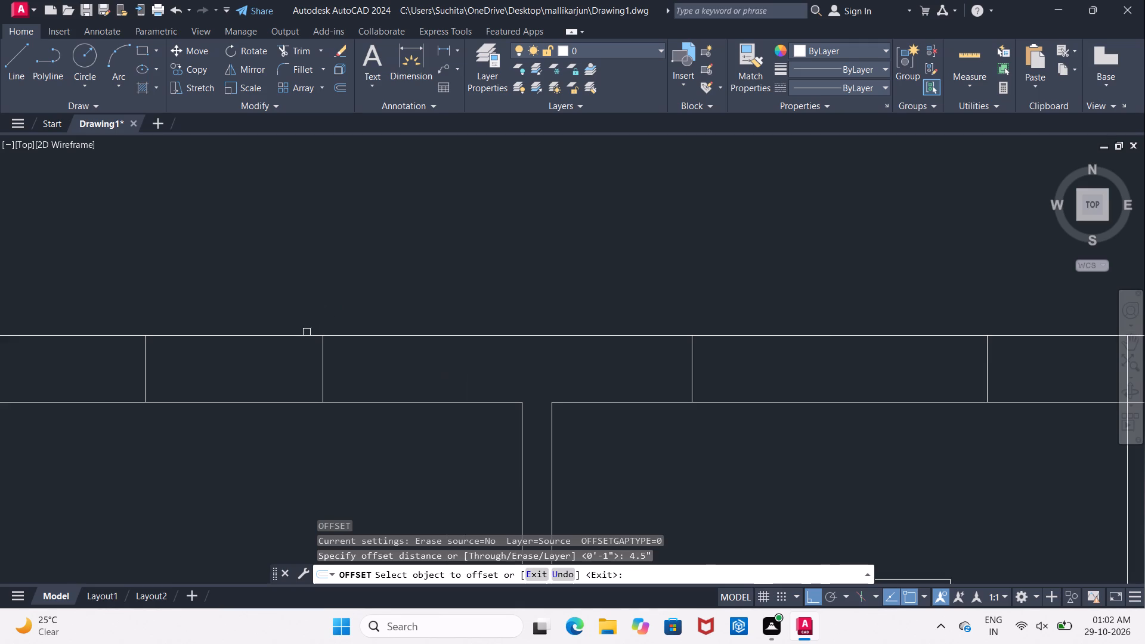
left_click_drag(278, 334, 277, 342)
left_click(273, 391)
middle_click_drag(273, 382, 389, 358)
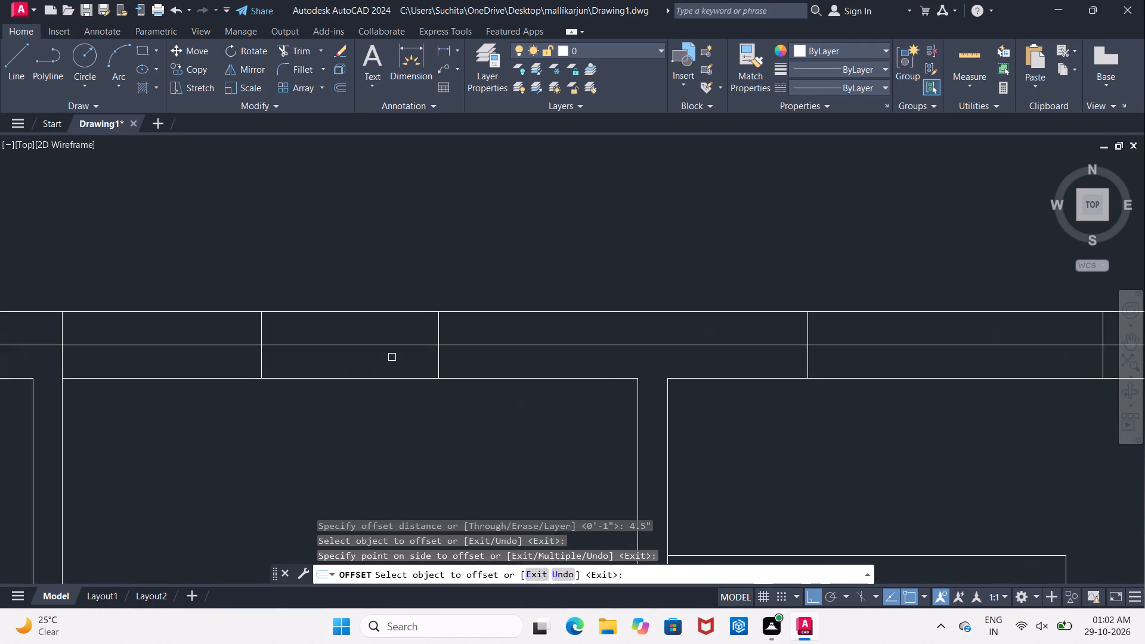
key("Return")
Offset the north wall's centre line 1" toward the inner face to form the second glazing line.
key("Return")
type("1\"")
key("Return")
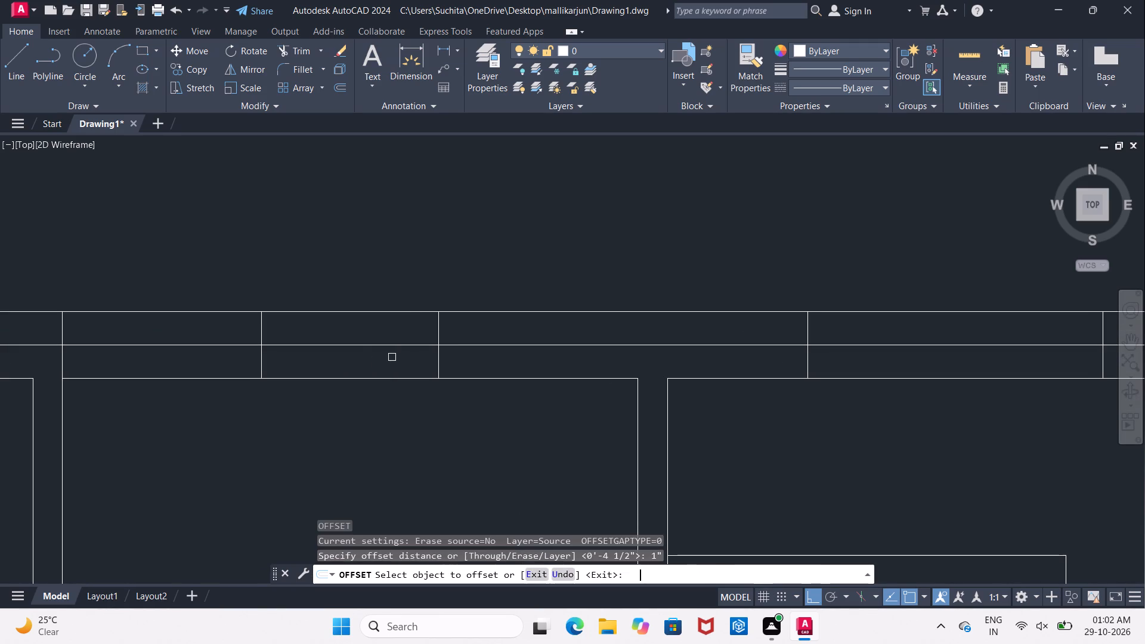
scroll(399, 350, "up", 1)
left_click_drag(387, 340, 385, 349)
left_click(377, 389)
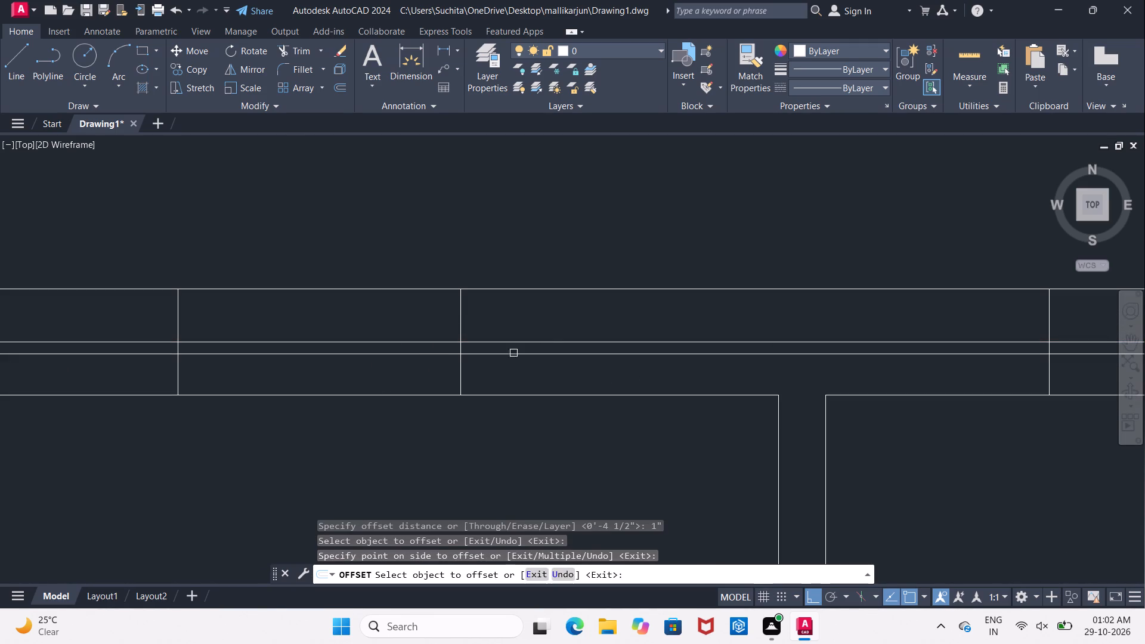
key("Escape")
Trim the glazing lines between the north wall's two windows and between the smaller window and the partition west of it.
key("t")
key("r")
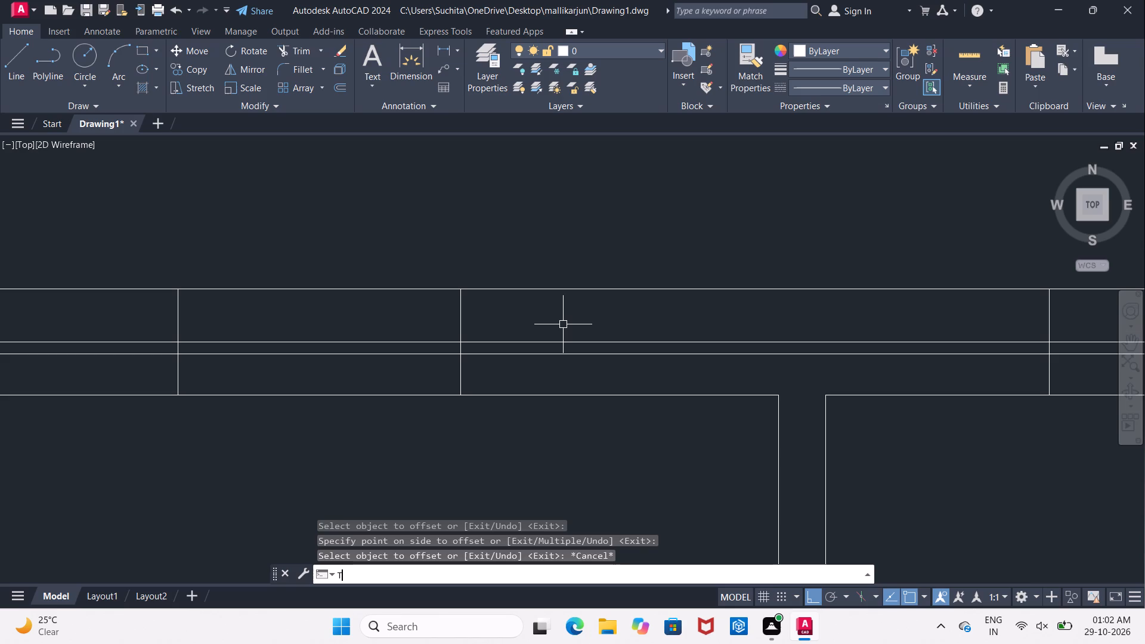
key("space")
key("space")
left_click(559, 345)
left_click(558, 354)
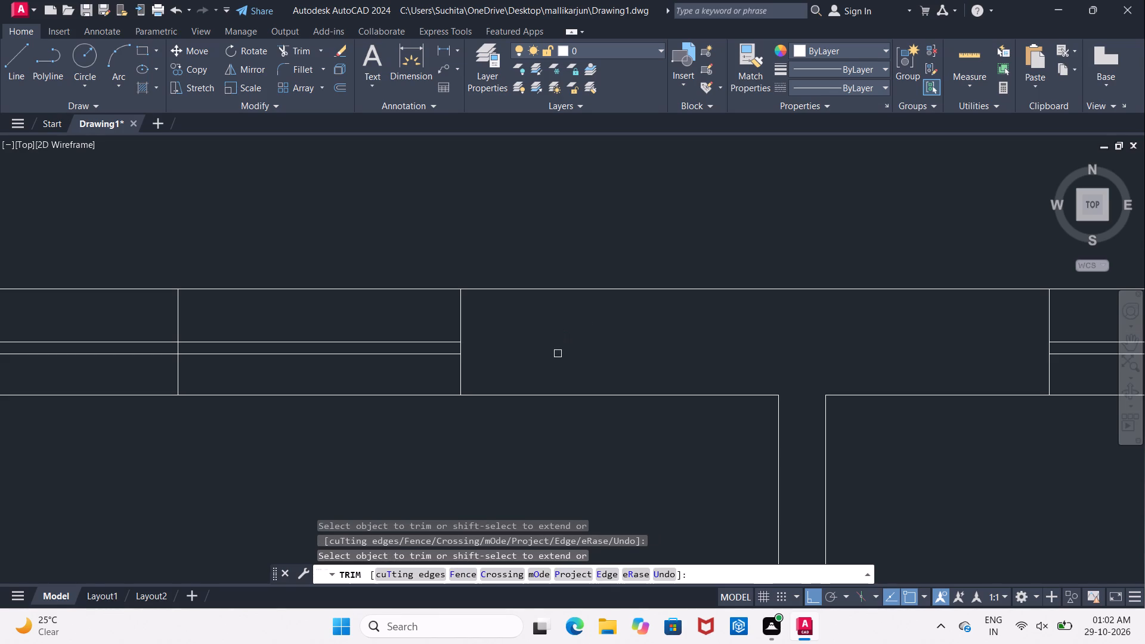
scroll(559, 355, "down", 2)
middle_click(608, 355)
scroll(319, 354, "up", 2)
left_click(319, 346)
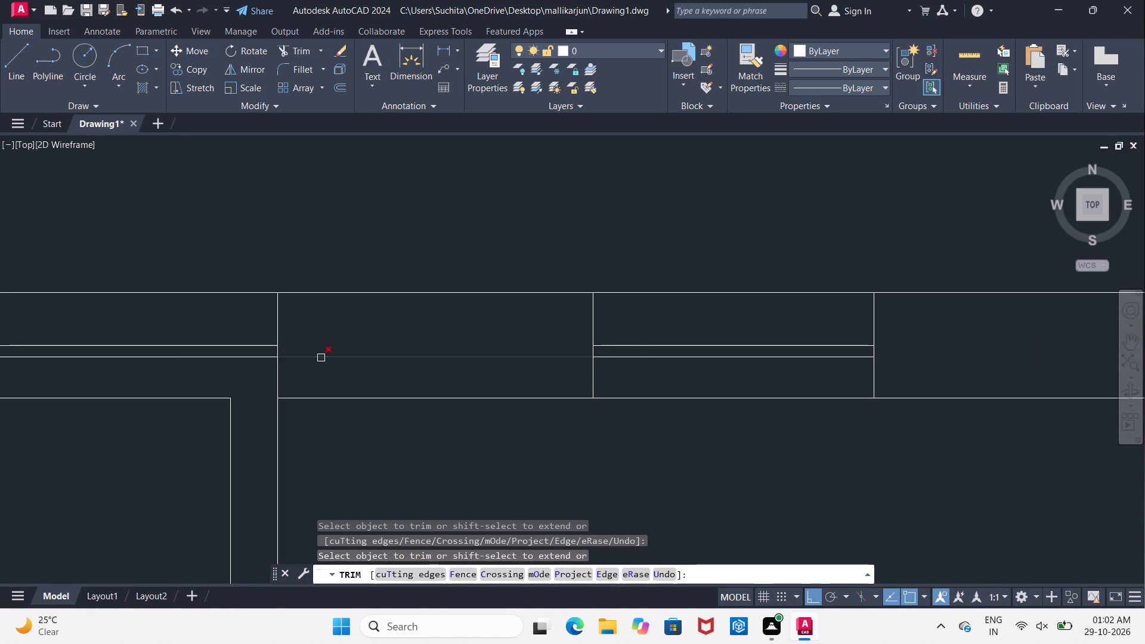
left_click(321, 358)
Trim both glazing lines in the north wall from the wider window's east jamb to the building's east end.
scroll(323, 358, "down", 4)
middle_click_drag(365, 363, 401, 366)
scroll(283, 363, "up", 2)
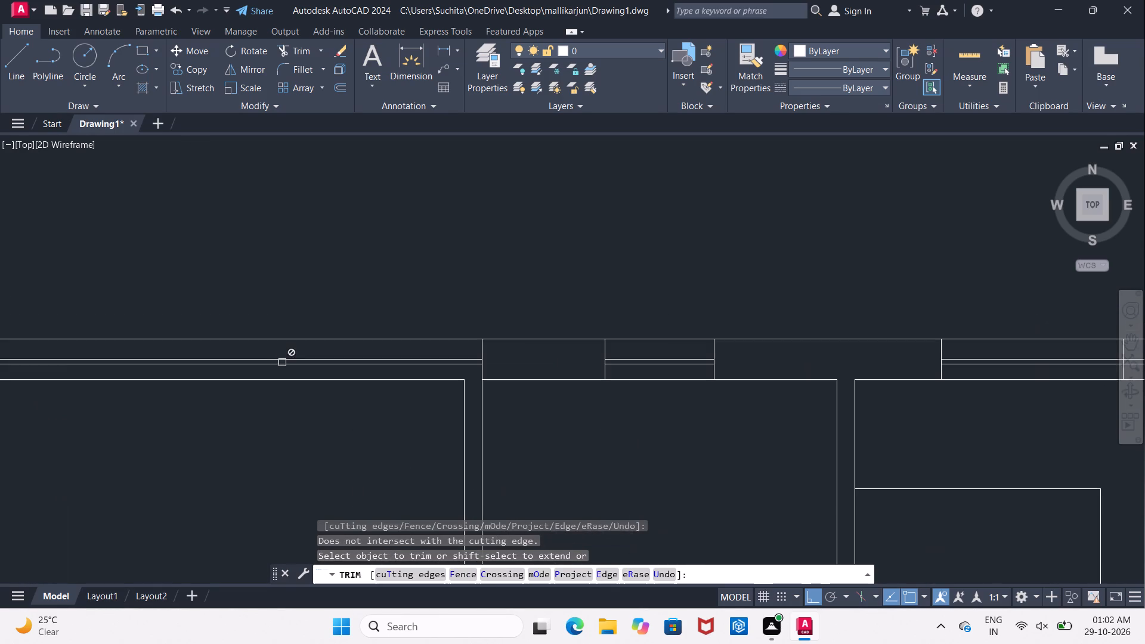
scroll(453, 360, "down", 2)
middle_click_drag(784, 319, 778, 320)
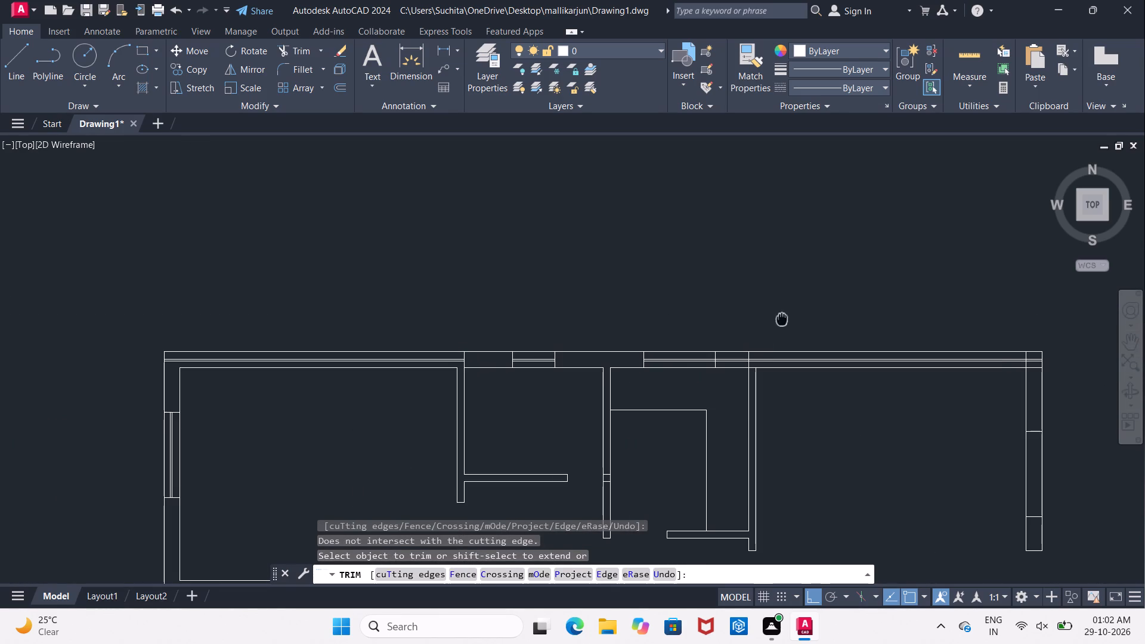
middle_click_drag(778, 320, 529, 321)
scroll(513, 362, "up", 4)
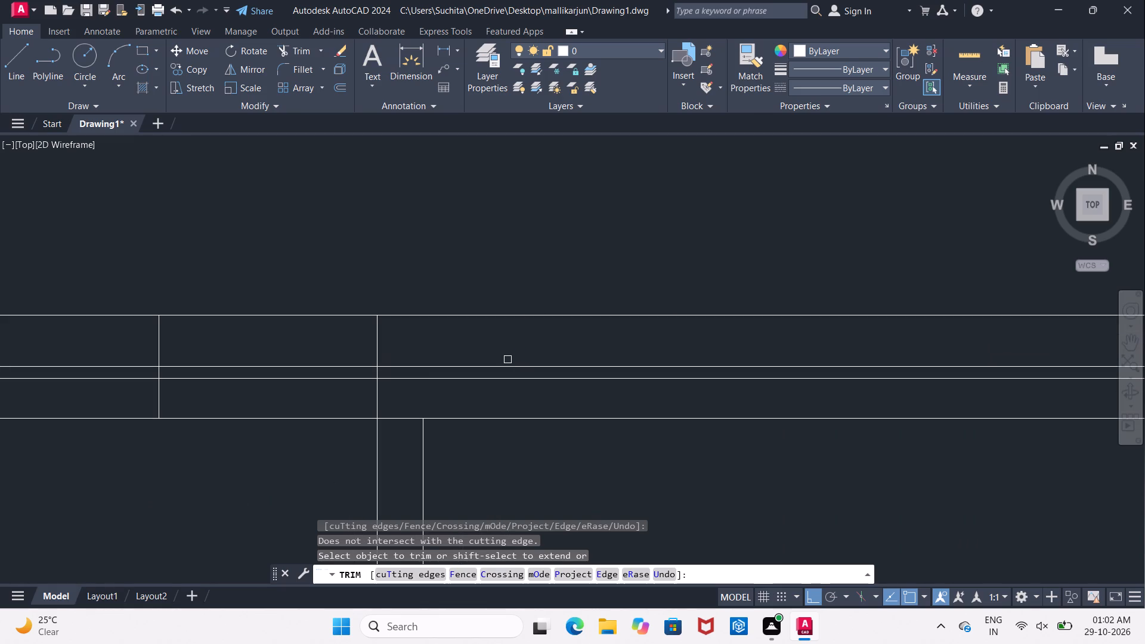
left_click(505, 364)
left_click(503, 375)
scroll(507, 371, "down", 3)
middle_click_drag(513, 370, 521, 371)
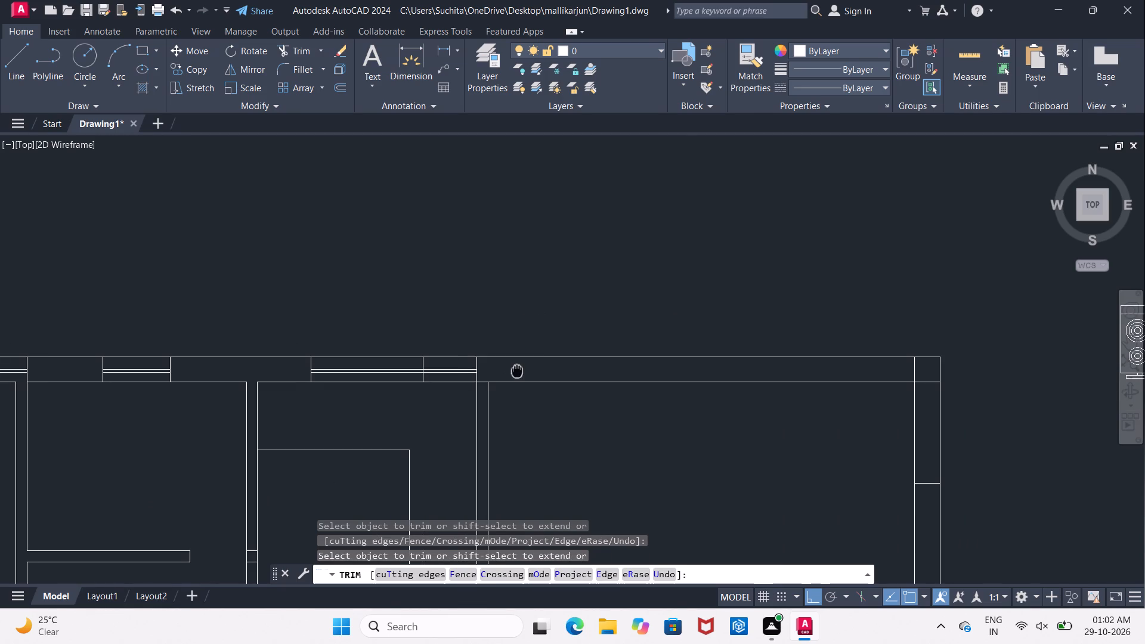
middle_click_drag(521, 371, 485, 271)
scroll(615, 381, "down", 1)
middle_click_drag(615, 386, 301, 327)
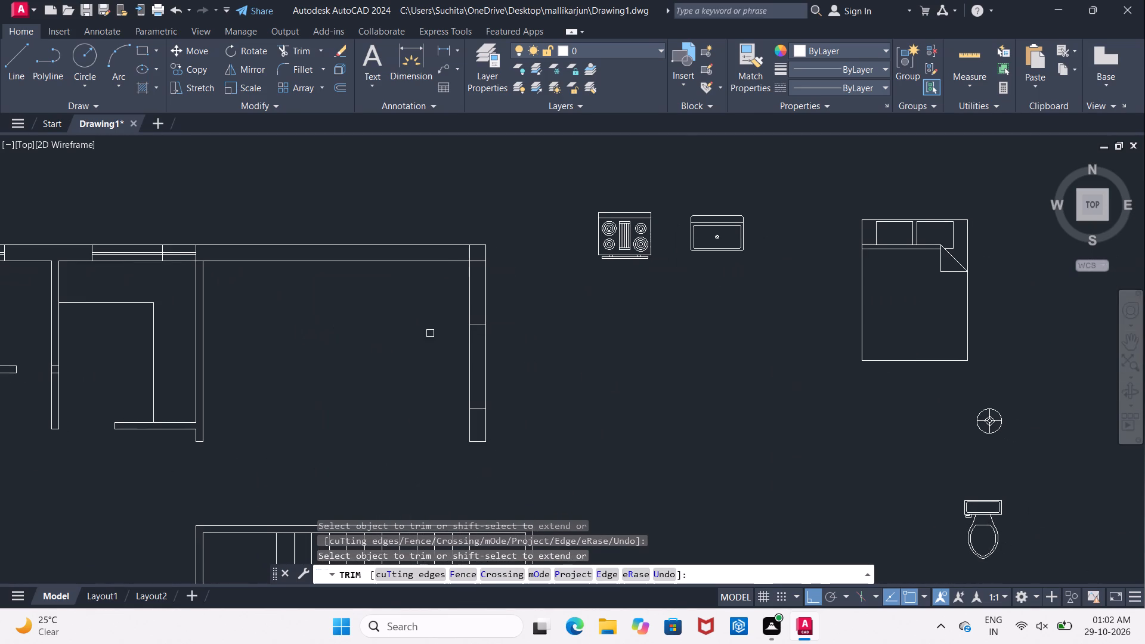
scroll(142, 246, "up", 4)
left_click(236, 275)
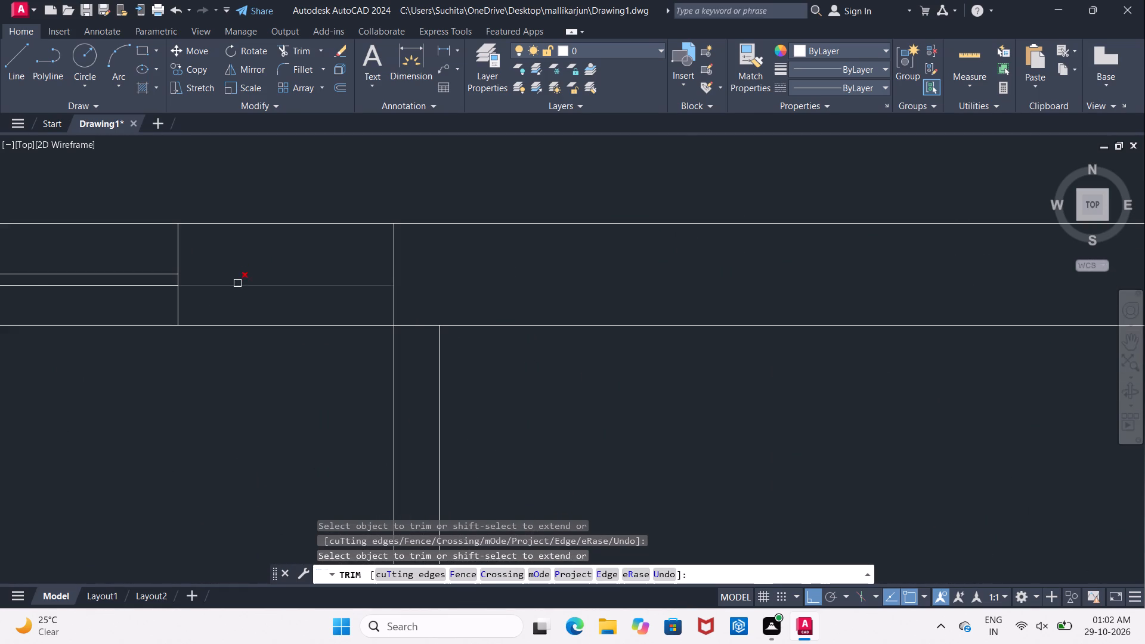
left_click(239, 287)
Offset the east exterior wall's outer line 4.5" inward, through the middle of its window opening.
scroll(239, 287, "down", 3)
middle_click_drag(498, 423, 243, 289)
middle_click_drag(372, 366, 286, 313)
scroll(308, 323, "up", 1)
middle_click_drag(308, 323, 202, 401)
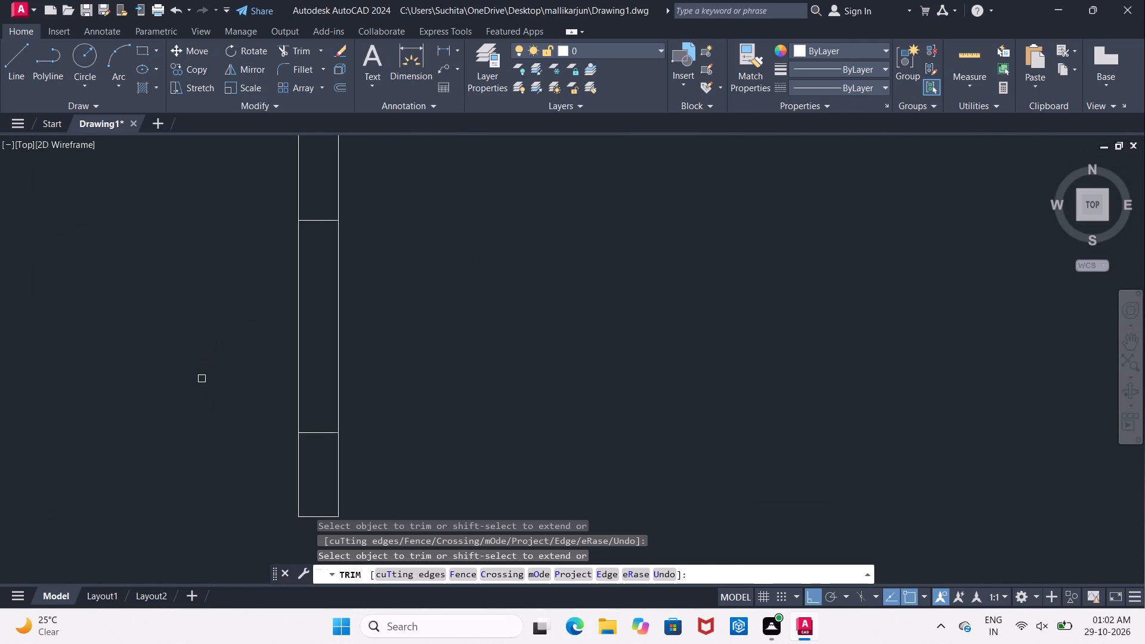
key("Escape")
key("o")
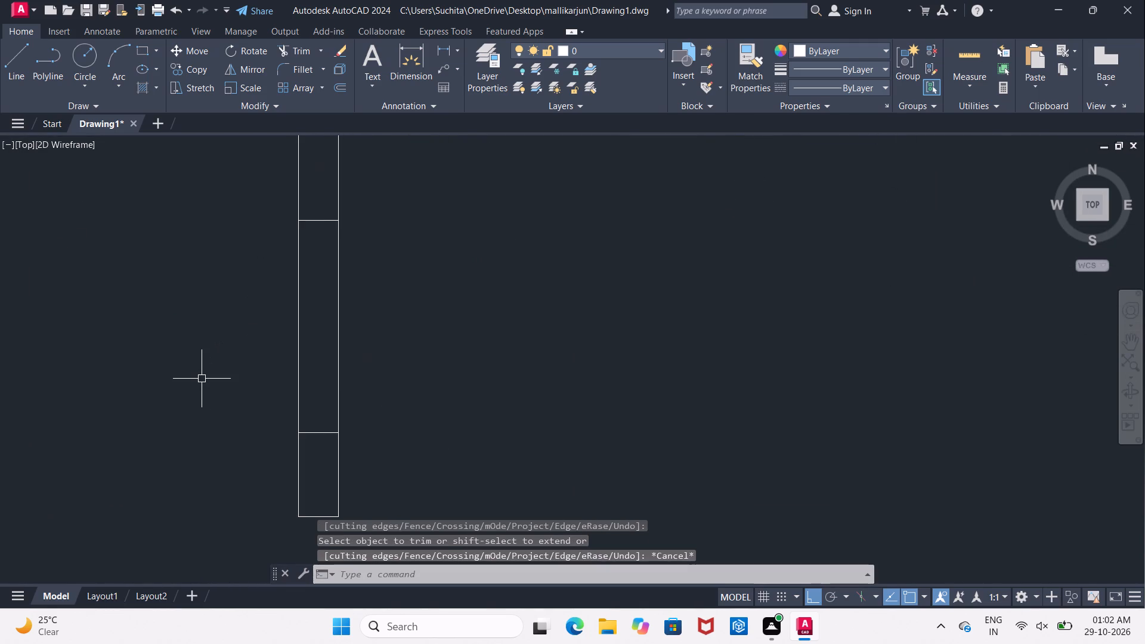
key("Return")
key("4")
type(".5")
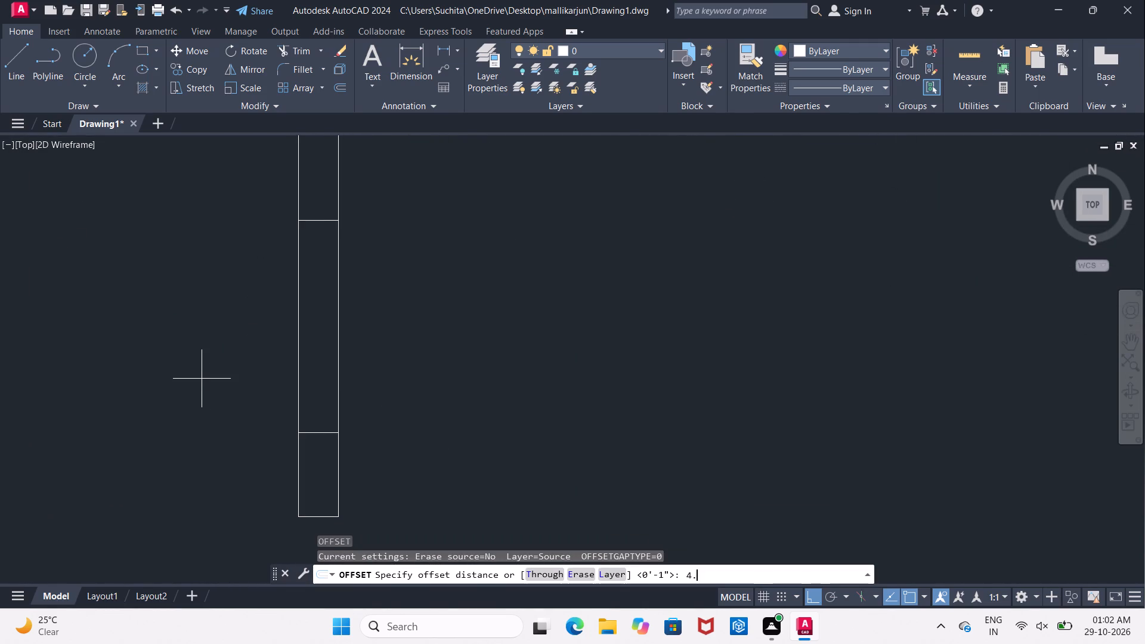
key("shift+quotedbl")
key("Return")
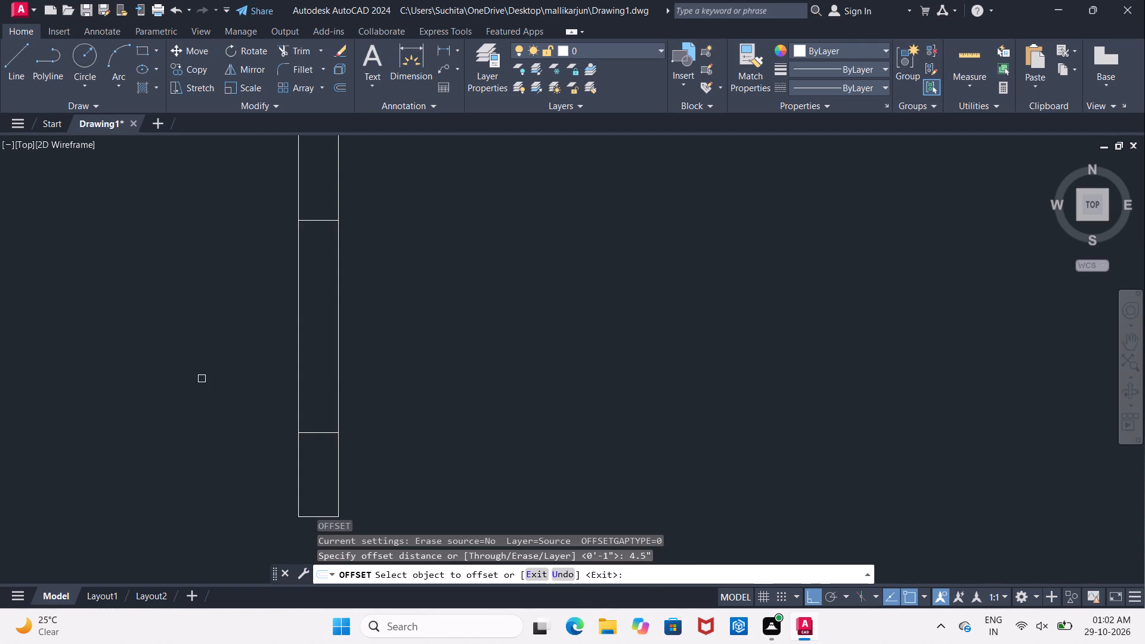
left_click(336, 355)
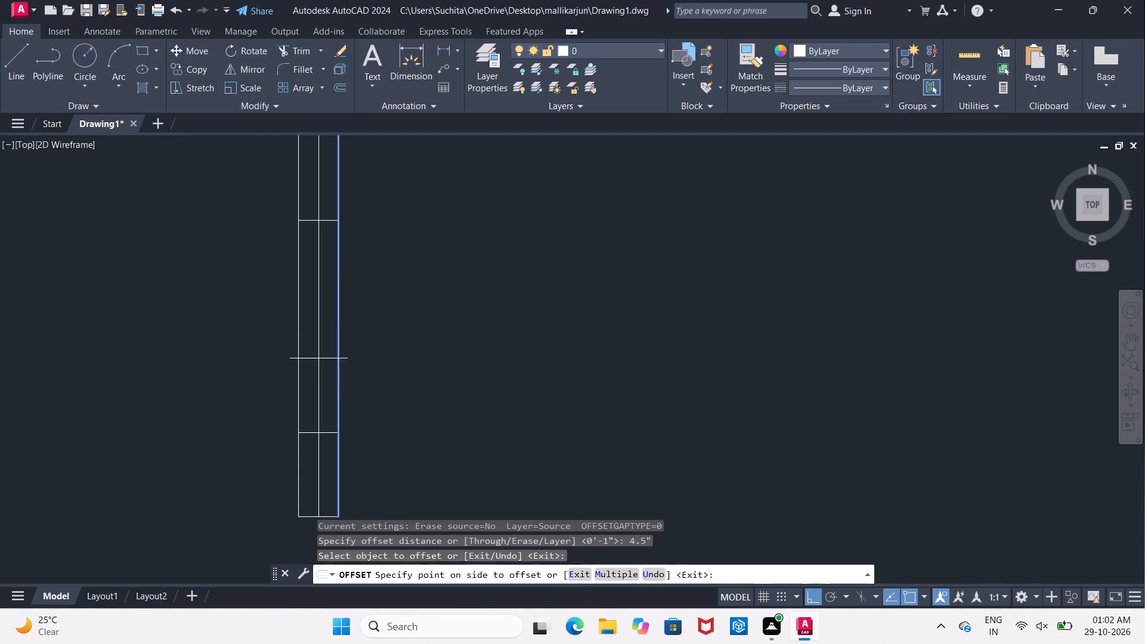
left_click(305, 360)
key("Return")
Offset the east wall's centre line 1" toward the inner face to form the second glazing line.
key("Return")
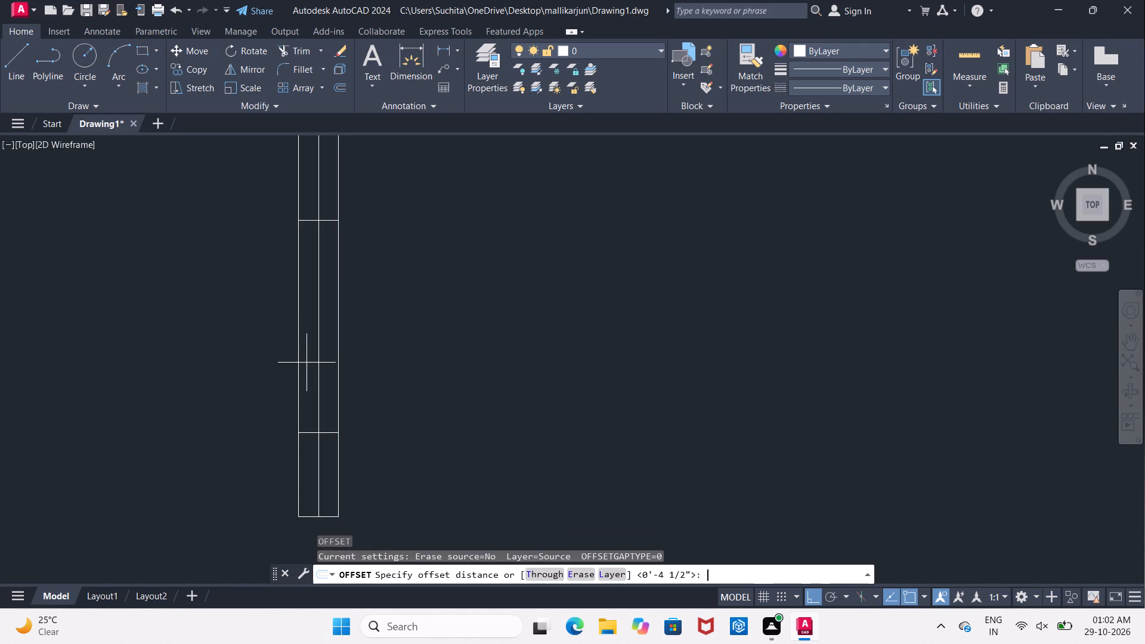
type("1\"")
key("Return")
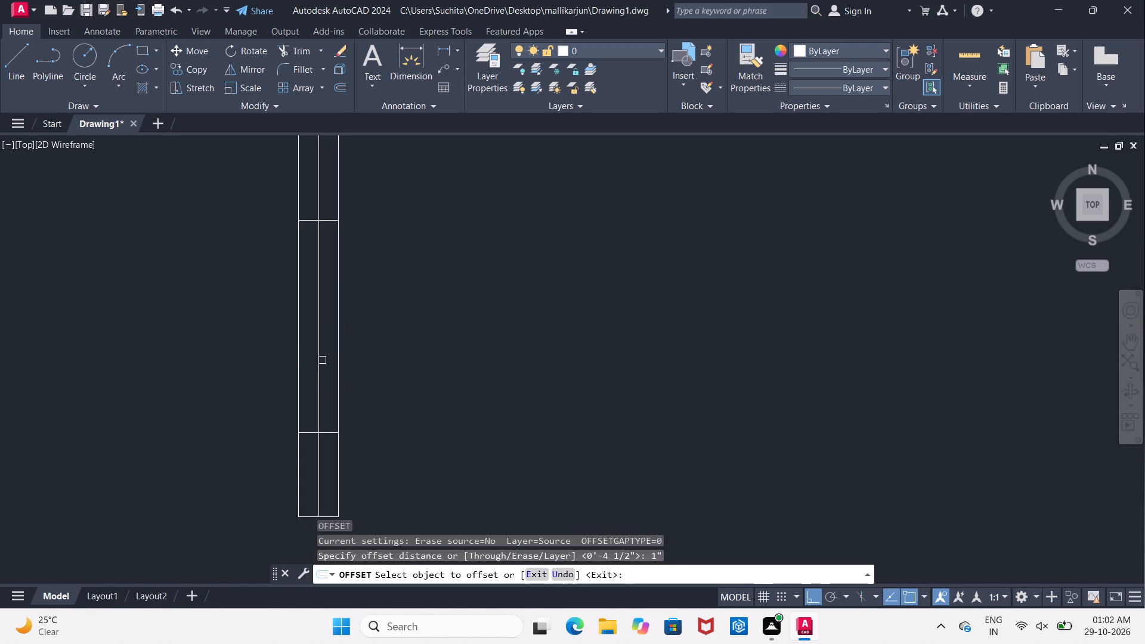
left_click(314, 367)
left_click(316, 370)
left_click(309, 372)
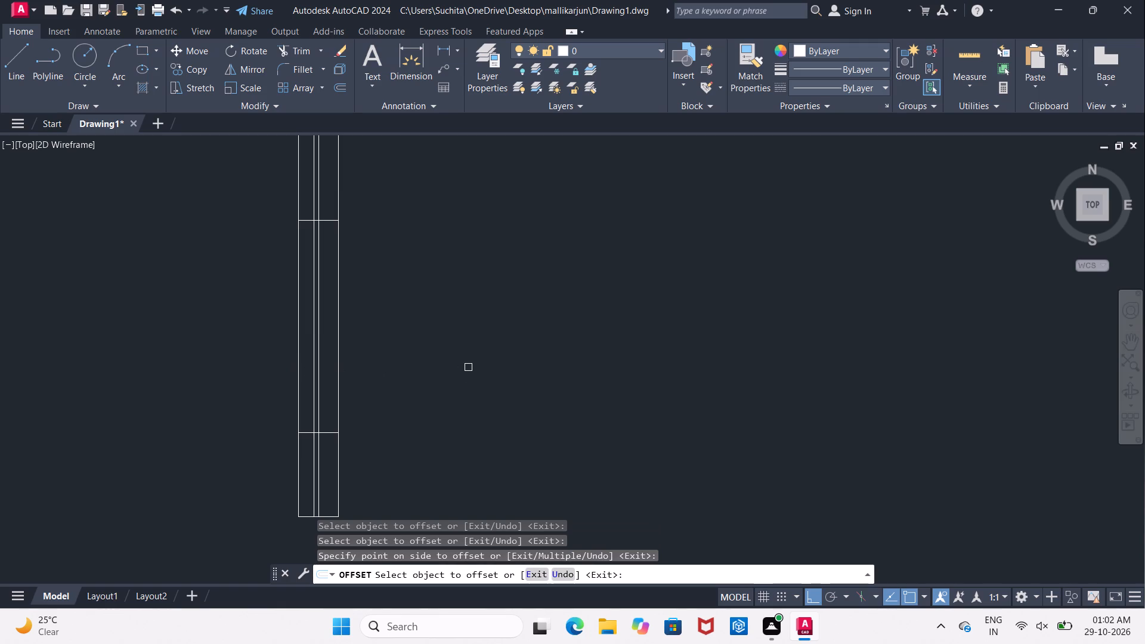
key("Escape")
Trim both glazing lines in the east wall south and north of its window opening.
key("t")
type("R")
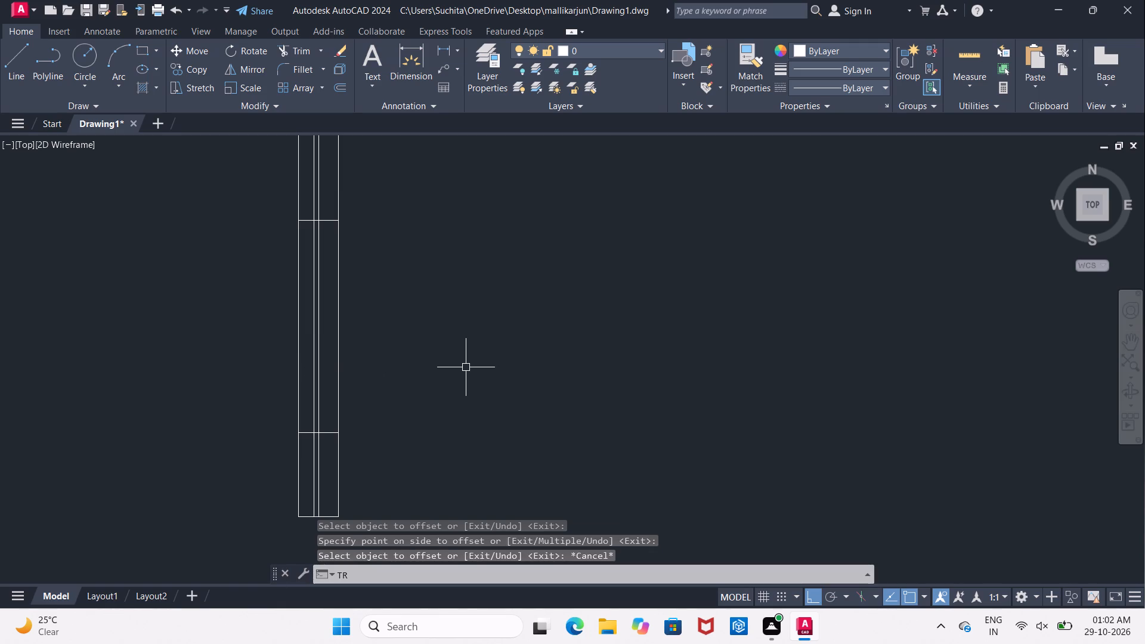
key("space")
key("space")
double_click(314, 463)
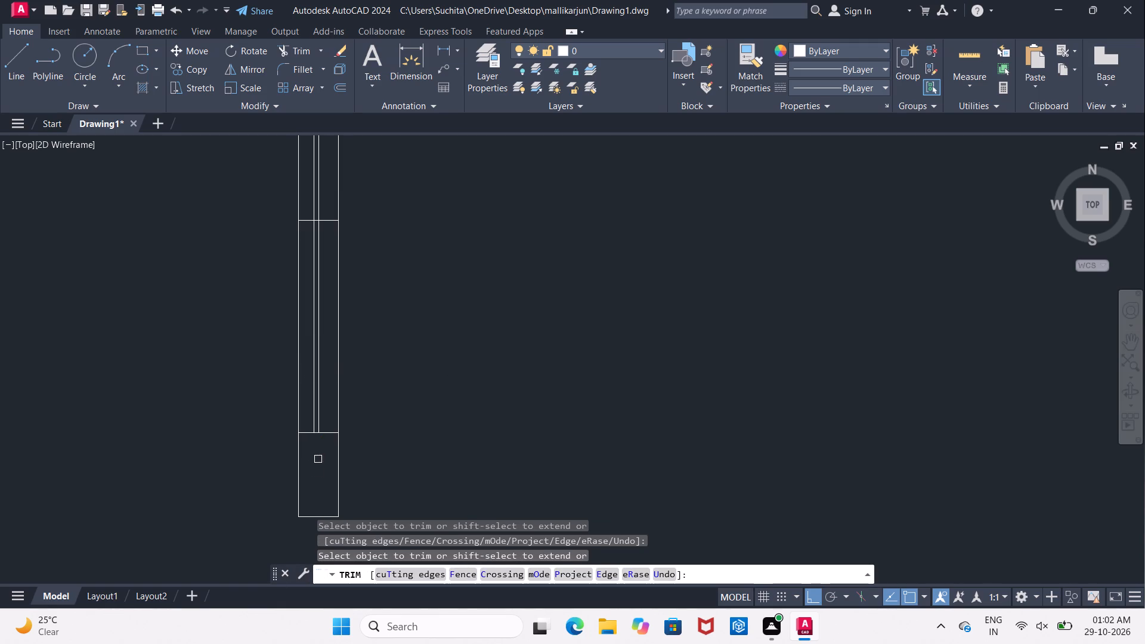
middle_click_drag(318, 463, 314, 523)
left_click(311, 256)
left_click(312, 262)
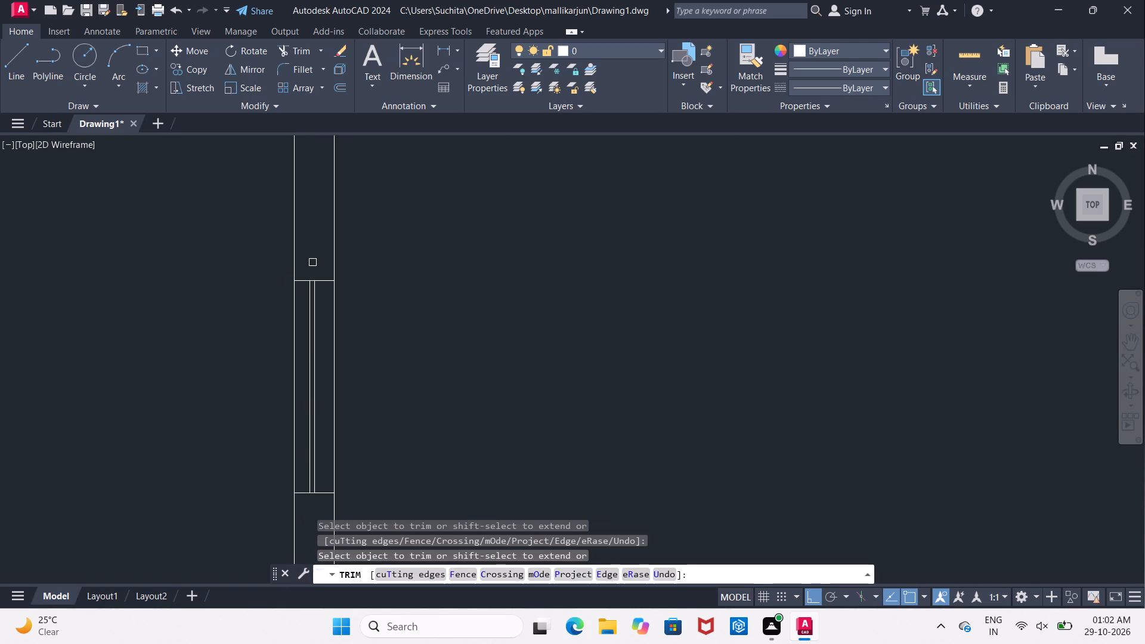
scroll(315, 264, "down", 3)
middle_click_drag(226, 298, 475, 294)
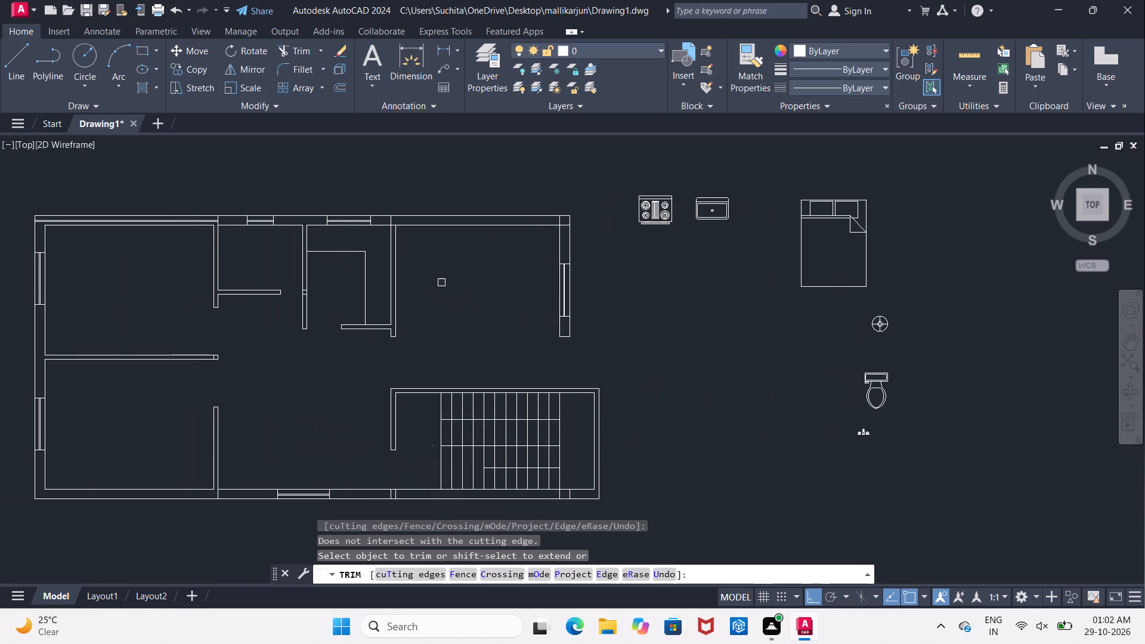
middle_click_drag(351, 255, 448, 252)
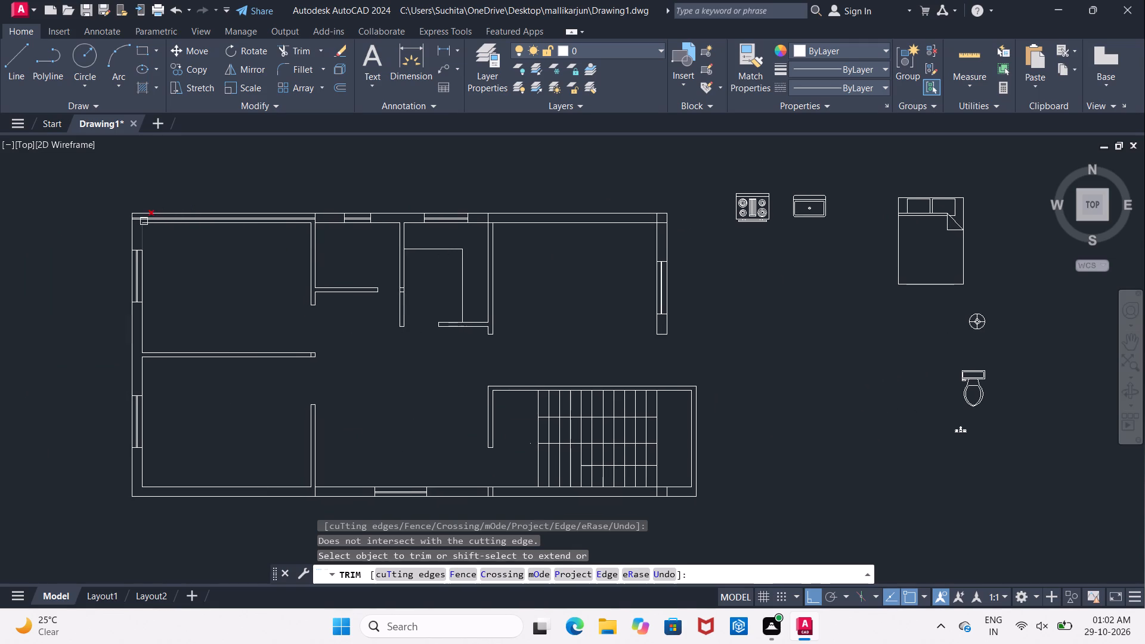
scroll(144, 221, "up", 1)
key("Escape")
Delete the two leftover glazing lines in the north wall above the northwest room.
scroll(207, 208, "up", 2)
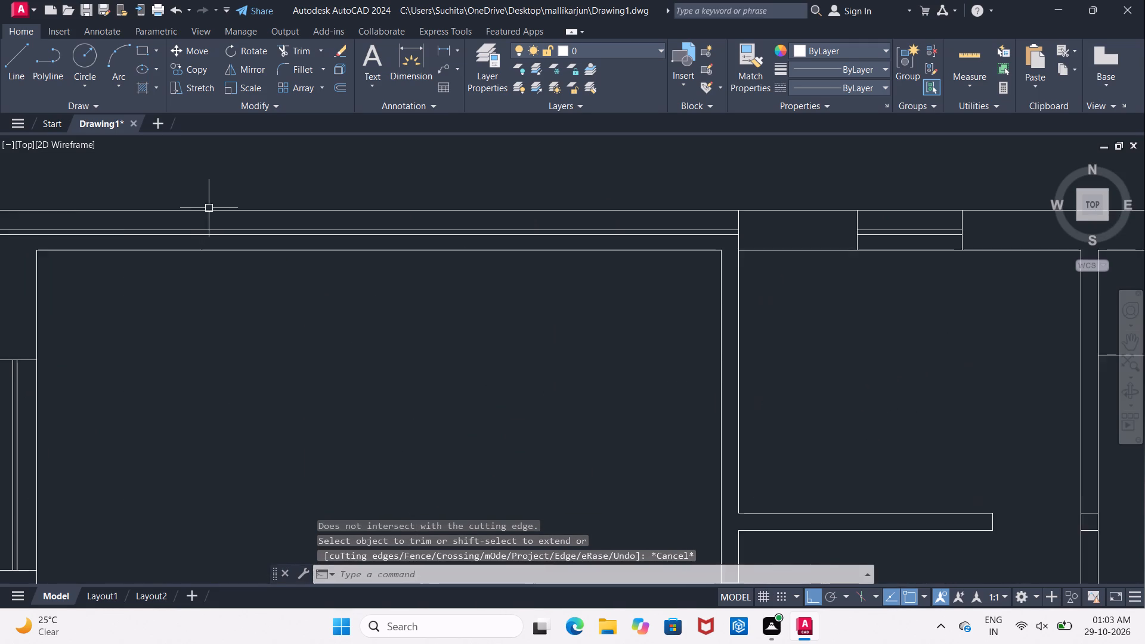
scroll(209, 208, "up", 1)
left_click(219, 244)
left_click(219, 254)
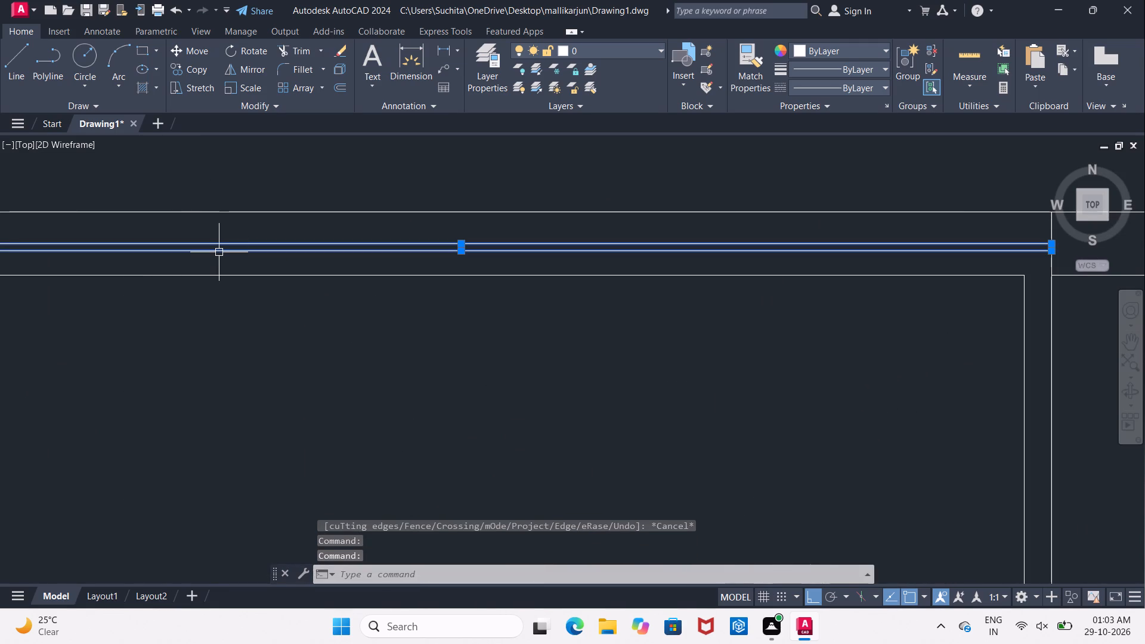
key("Delete")
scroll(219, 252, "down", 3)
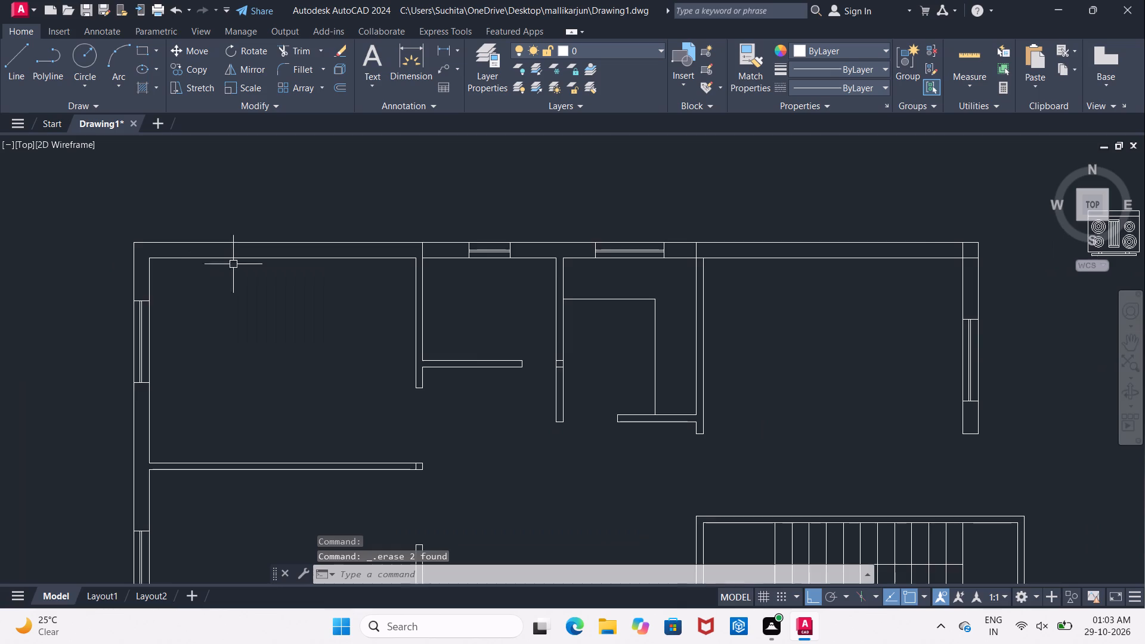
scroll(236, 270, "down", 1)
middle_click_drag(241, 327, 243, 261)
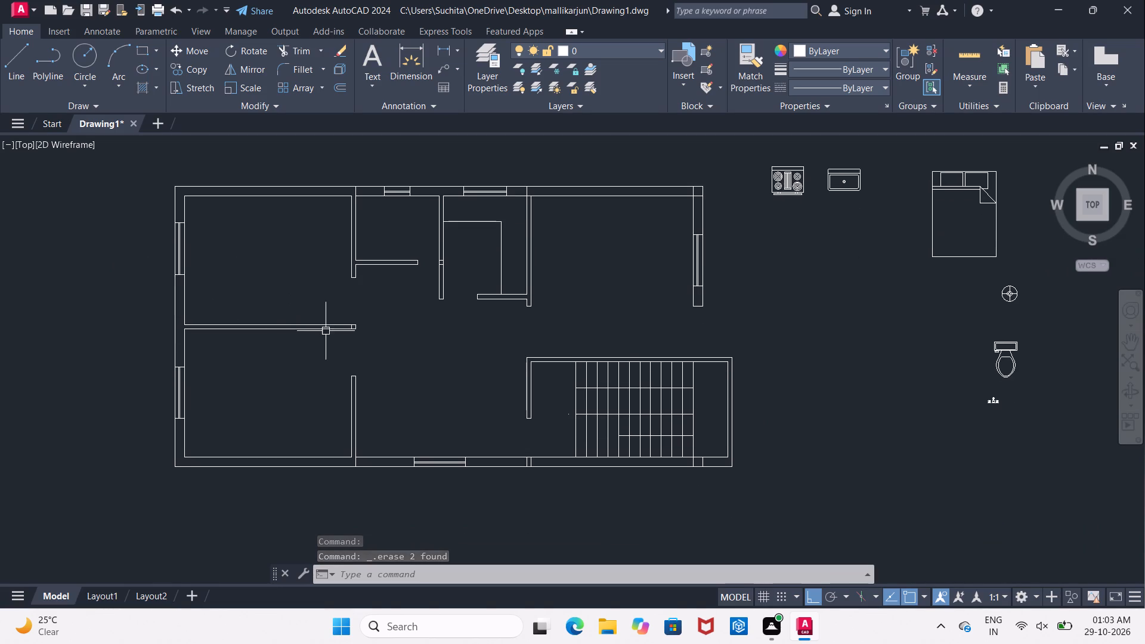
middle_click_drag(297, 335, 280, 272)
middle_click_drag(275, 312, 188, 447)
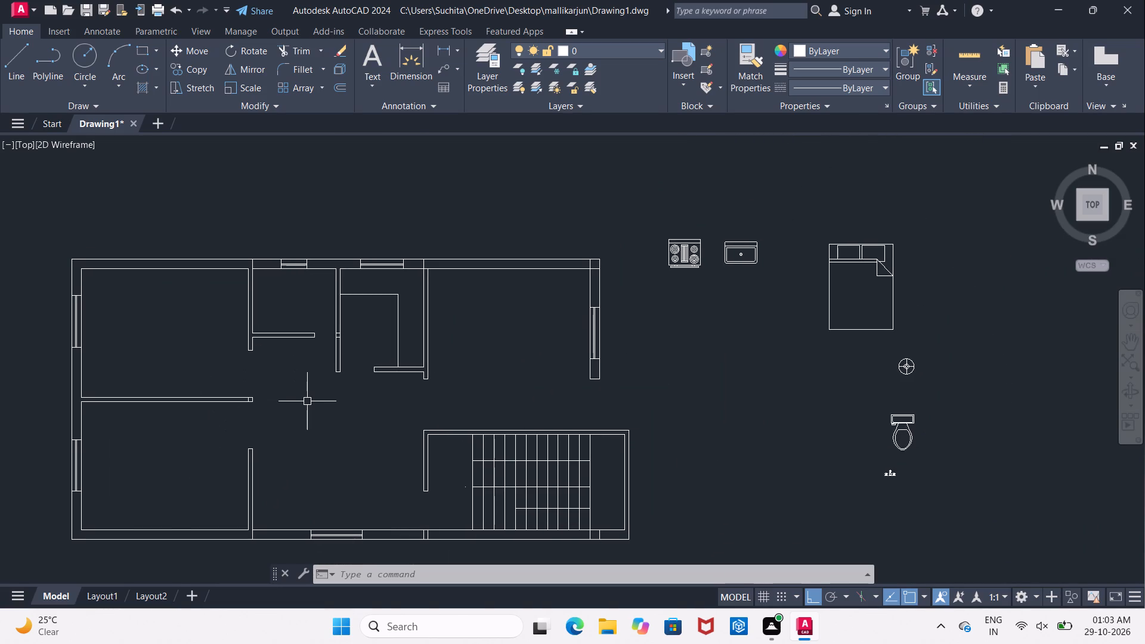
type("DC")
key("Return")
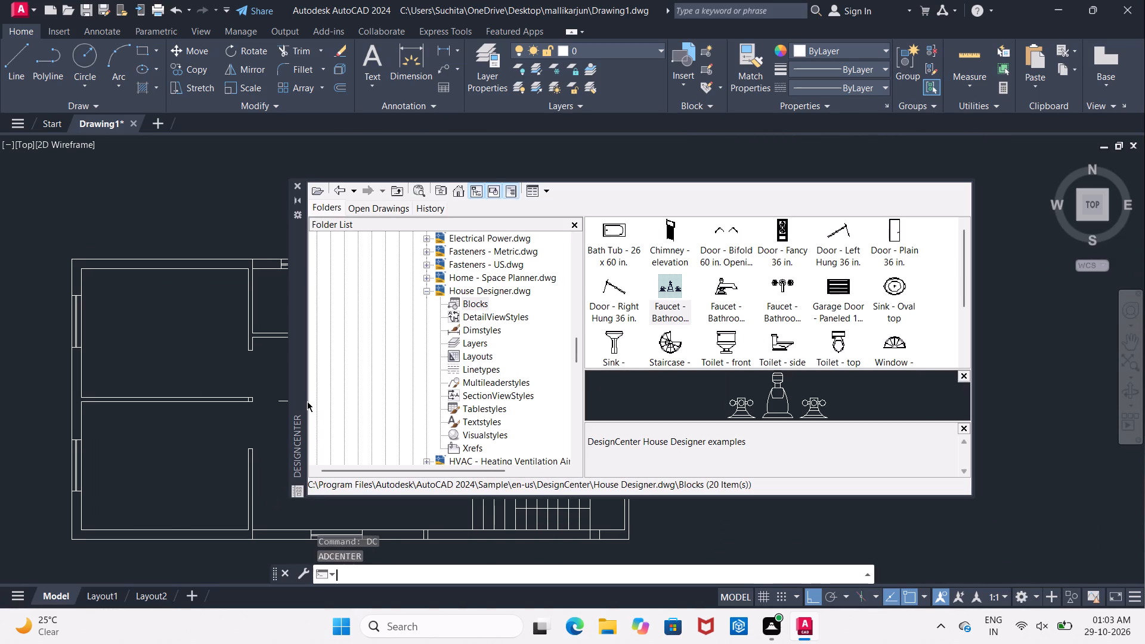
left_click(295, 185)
Move the bed block from outside the plan into the northeast room, with Ortho off.
left_click(832, 322)
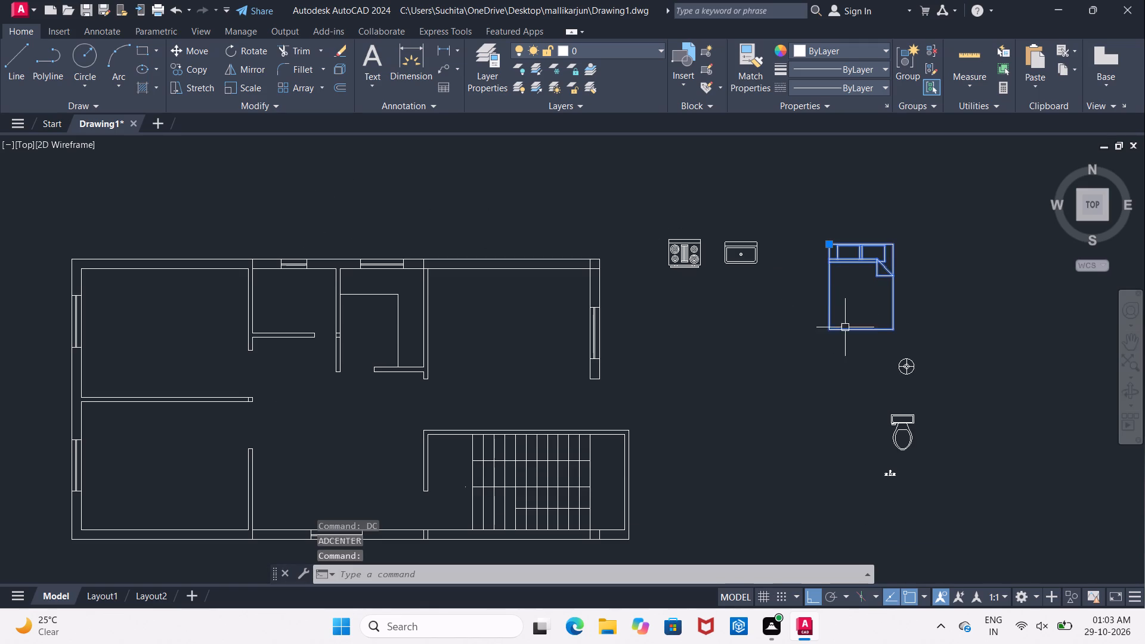
left_click(186, 52)
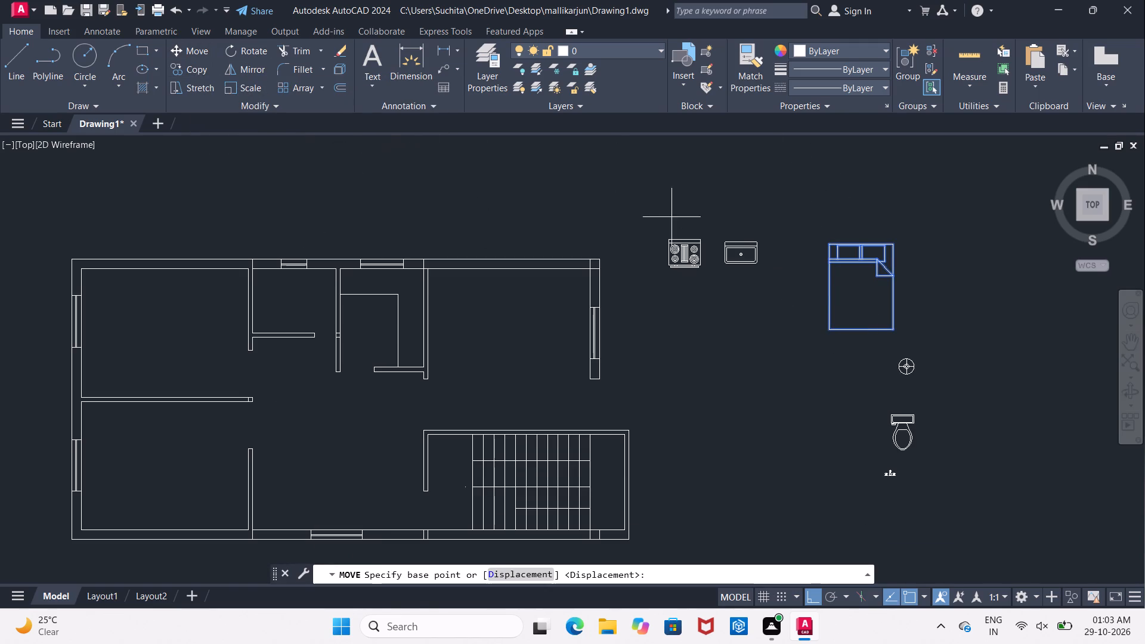
left_click_drag(850, 300, 784, 311)
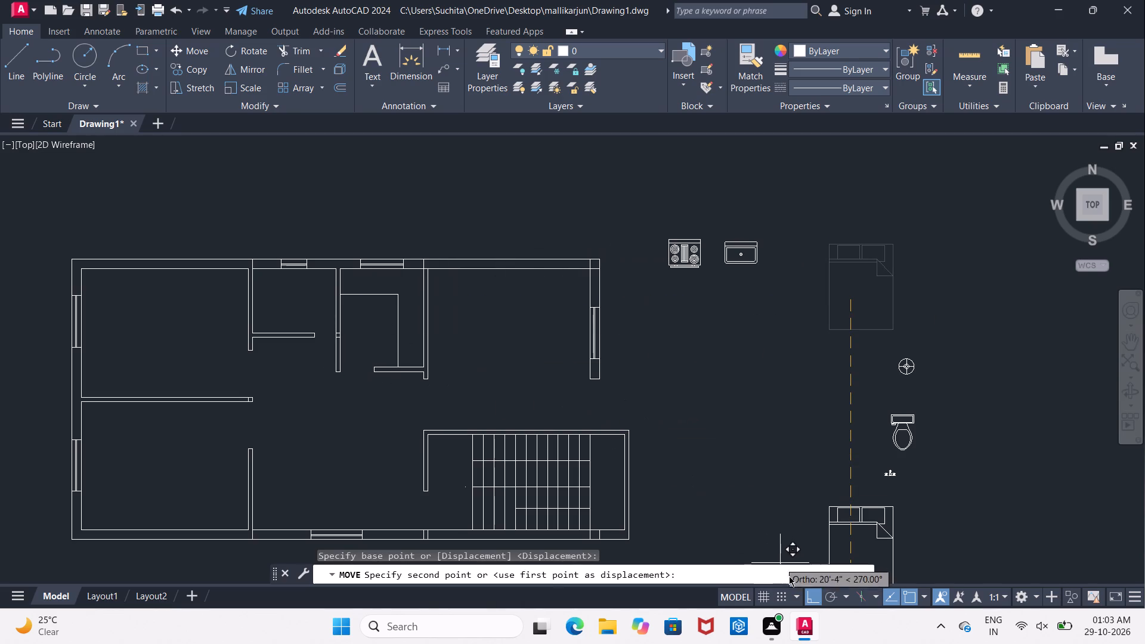
left_click(809, 599)
scroll(475, 377, "up", 1)
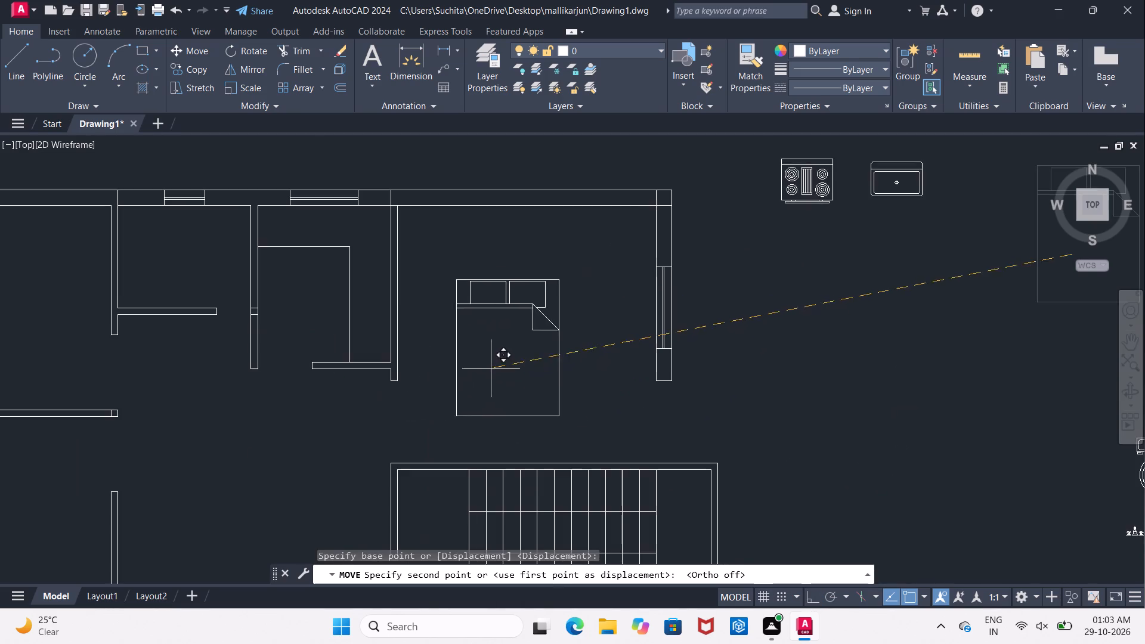
scroll(515, 359, "up", 1)
middle_click_drag(490, 363, 292, 432)
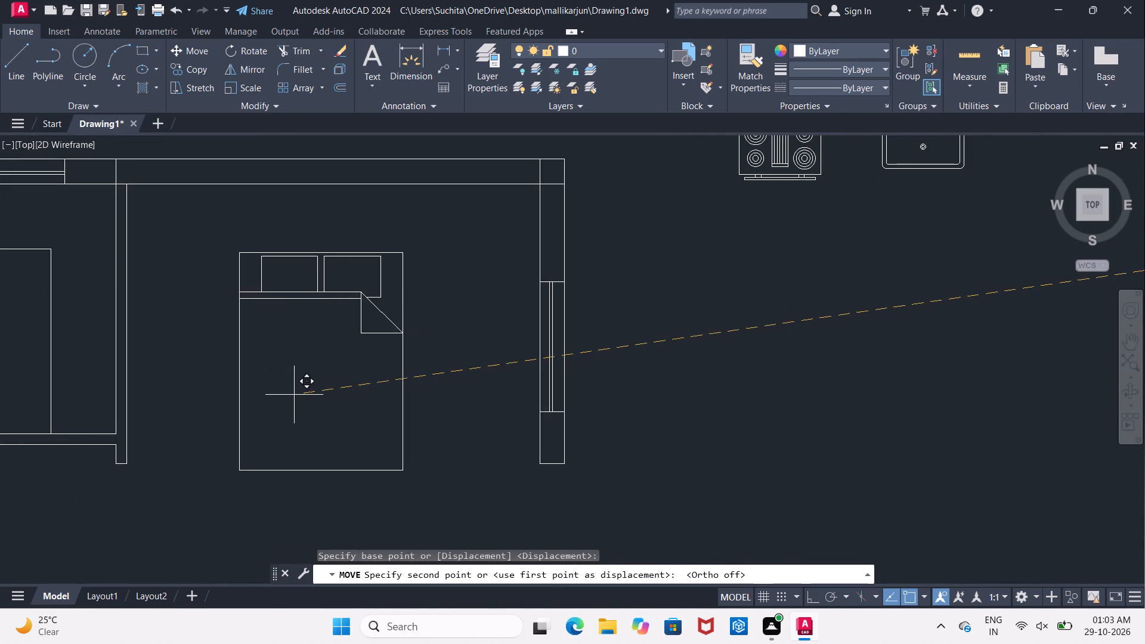
left_click(273, 389)
key("Escape")
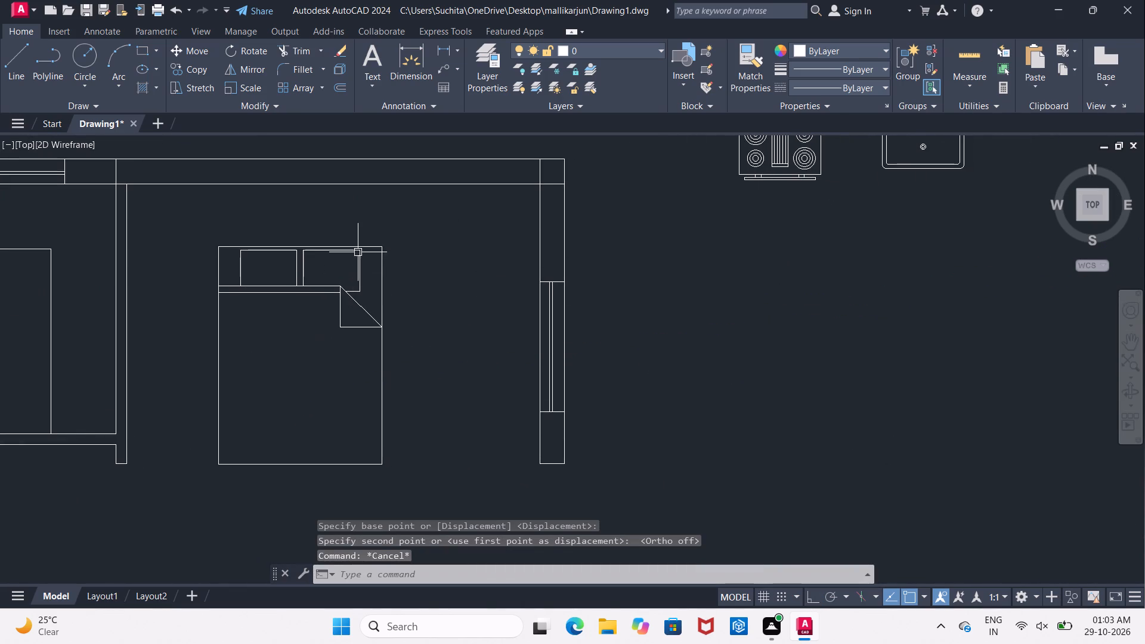
Rotate the bed 270° about its northeast corner with Ortho on, so its pillows point east.
left_click(358, 249)
left_click(236, 44)
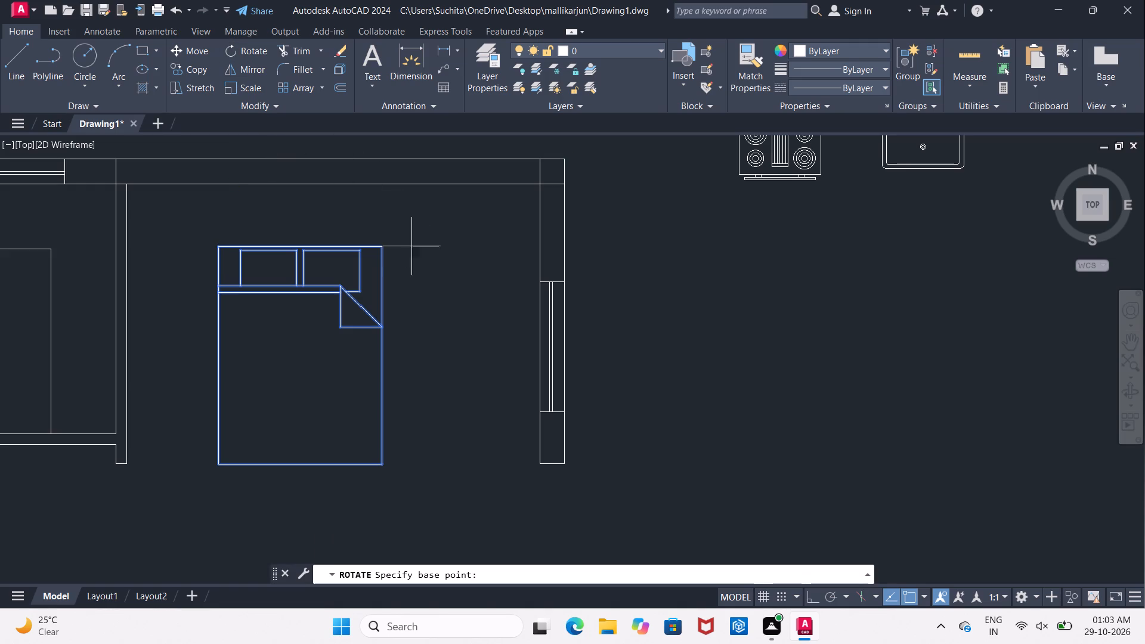
left_click(384, 247)
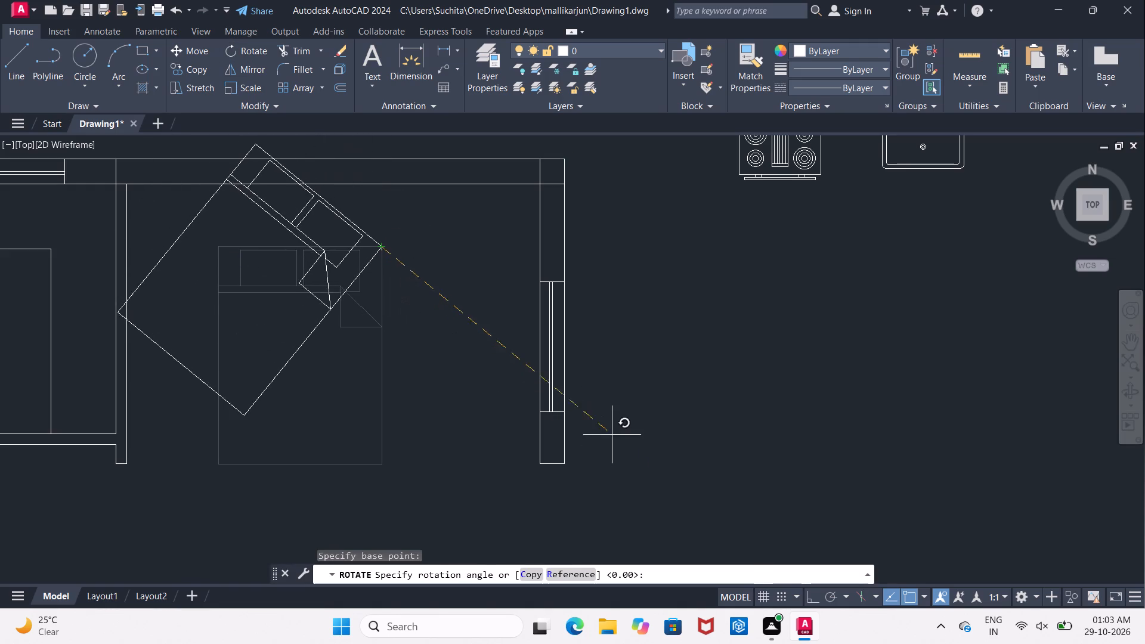
left_click(810, 592)
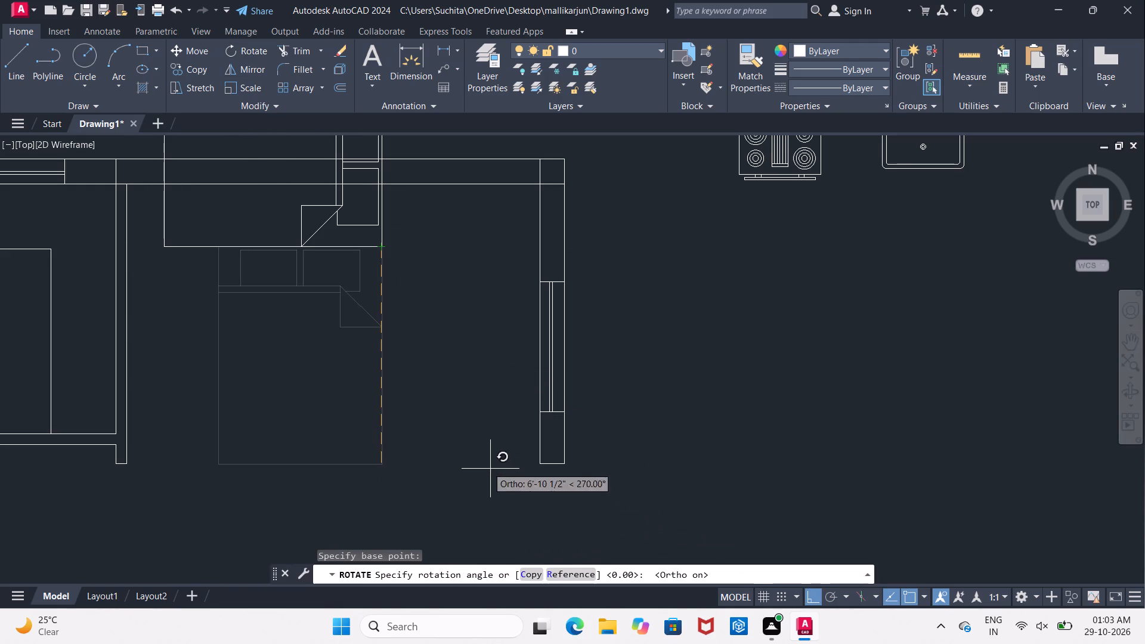
left_click(363, 418)
Move the rotated bed about 5'-2 1/2" straight south, clear of the north wall.
left_click(243, 242)
left_click(248, 250)
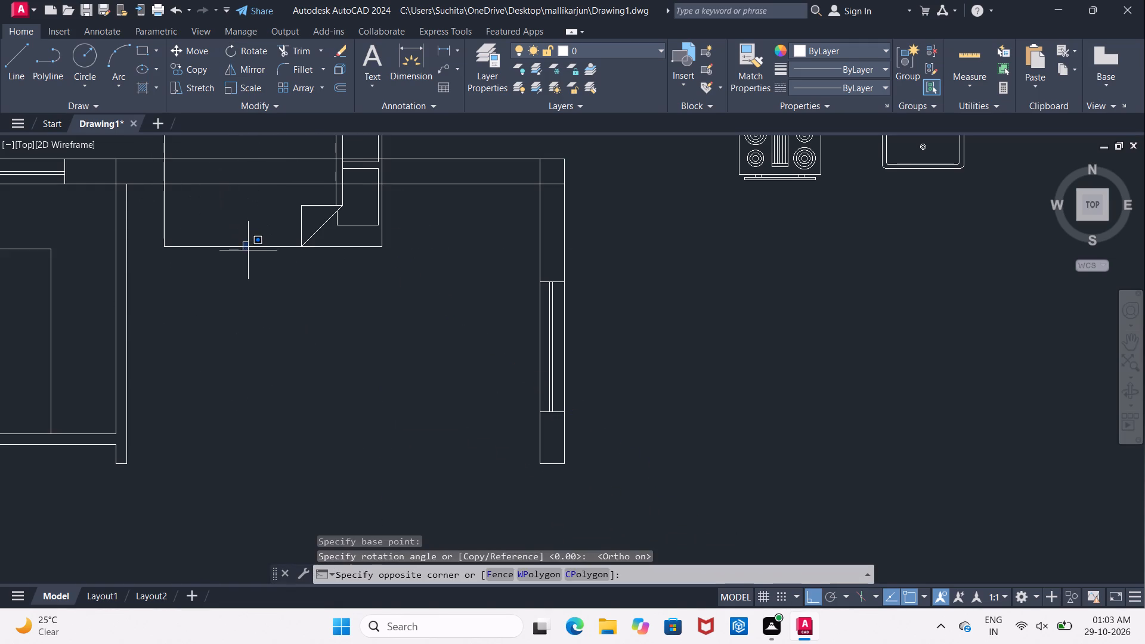
left_click(247, 247)
left_click(186, 54)
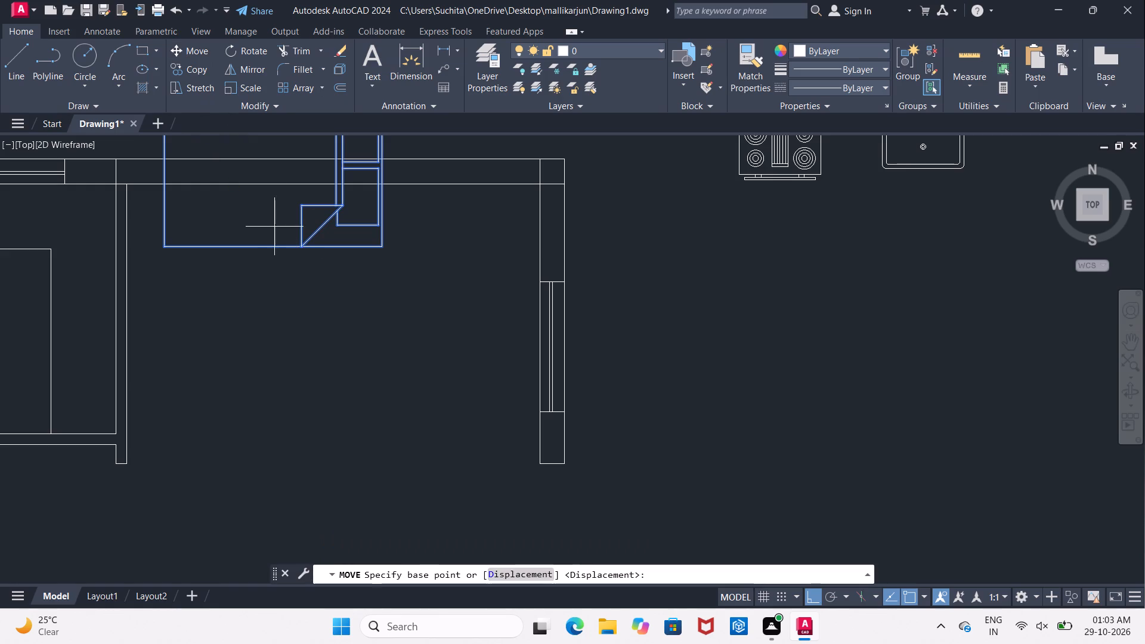
left_click_drag(270, 216, 274, 235)
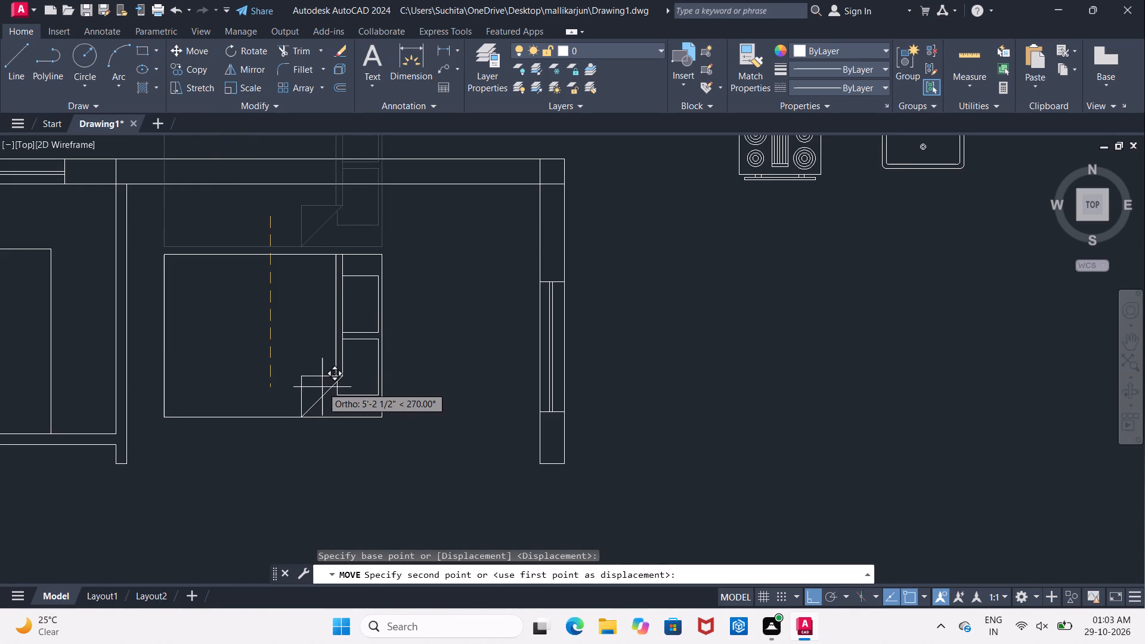
left_click(322, 387)
Move the bed east by its headboard midpoint until the headboard sits against the east wall's inner face at the window.
left_click(383, 346)
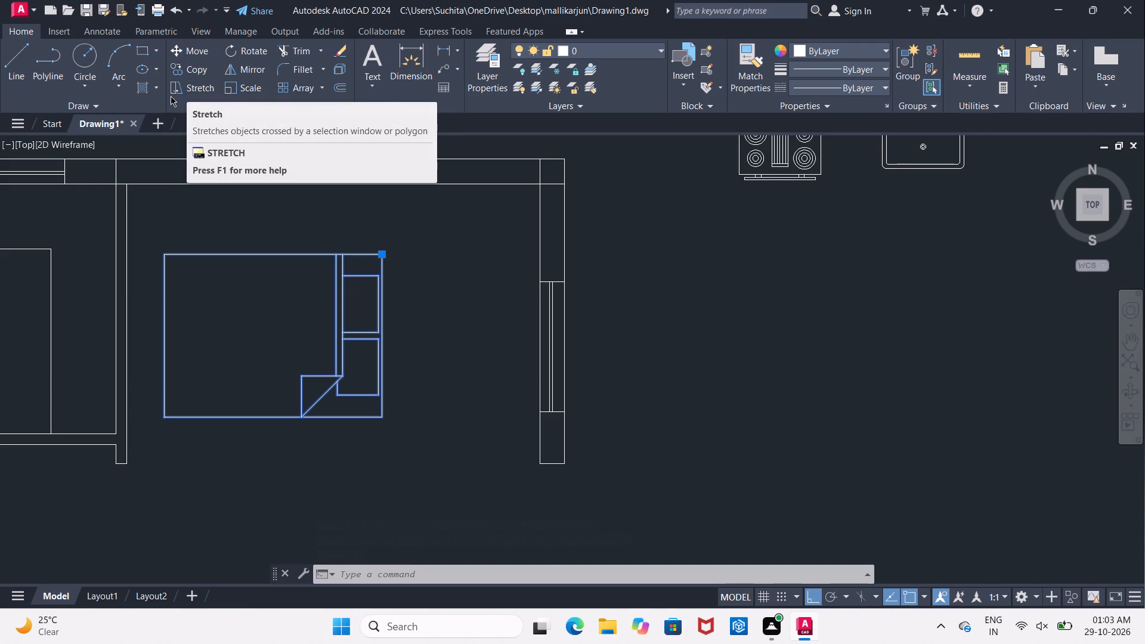
left_click(182, 44)
left_click(382, 336)
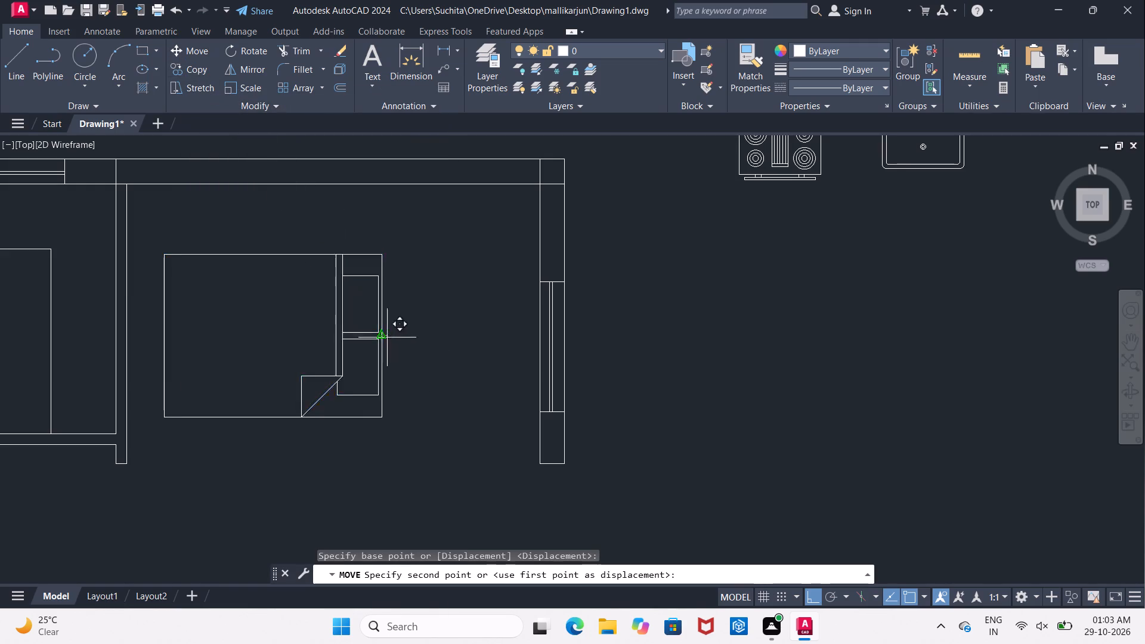
scroll(531, 338, "up", 2)
middle_click_drag(531, 338, 351, 306)
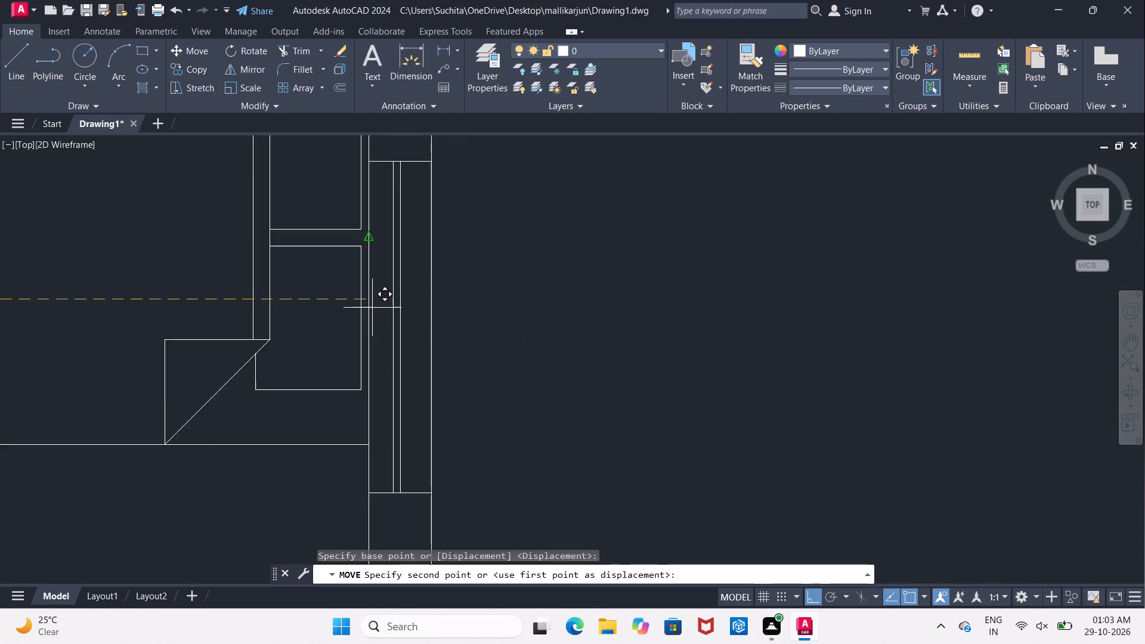
left_click(373, 308)
scroll(369, 301, "down", 3)
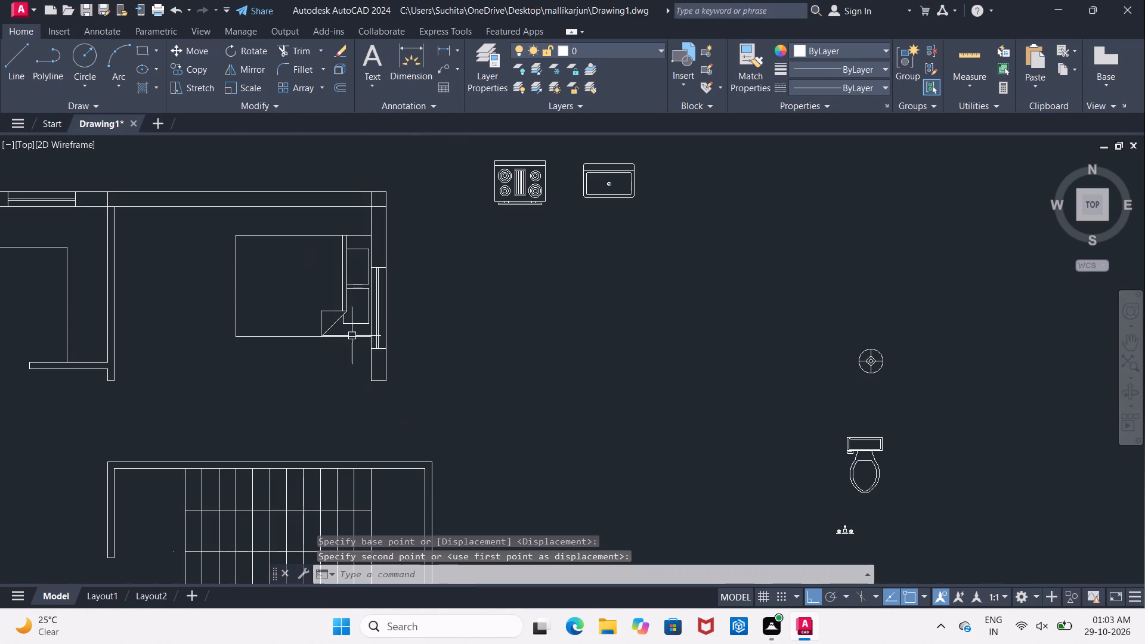
Move the round bedside lamp block with Ortho off into the northeast room's corner, between the bed's north edge and the north wall.
left_click(345, 337)
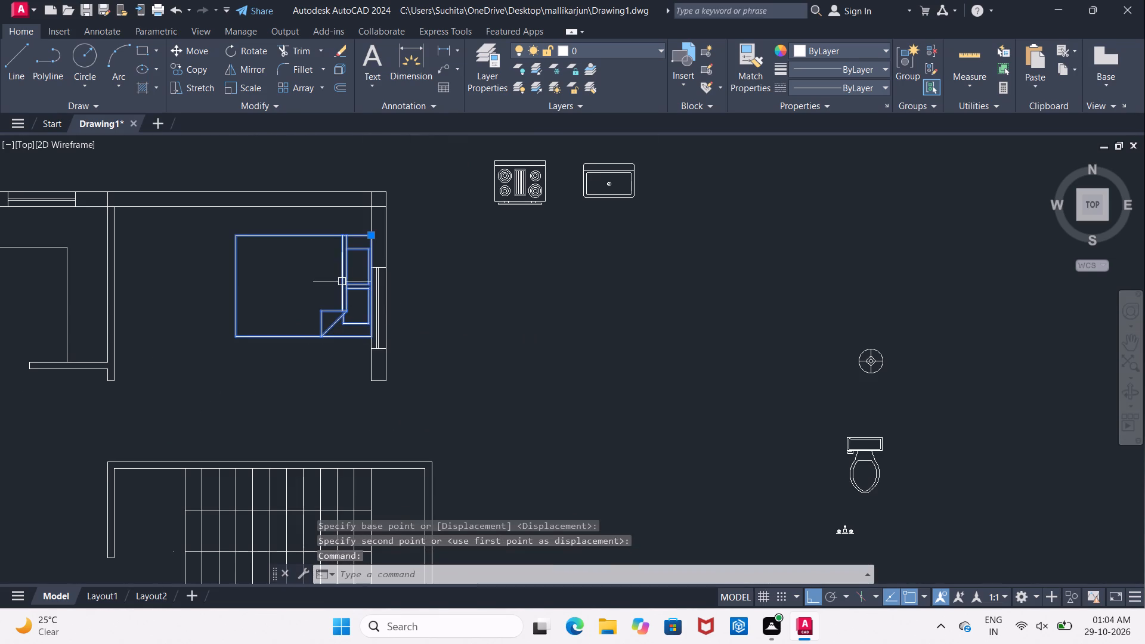
key("Escape")
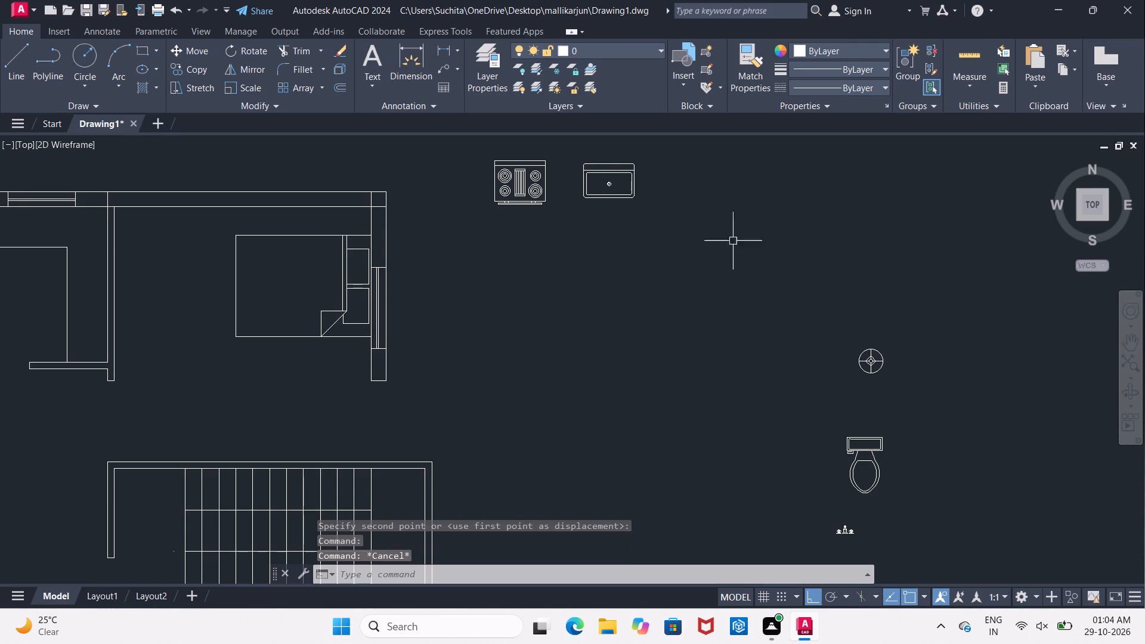
left_click(864, 360)
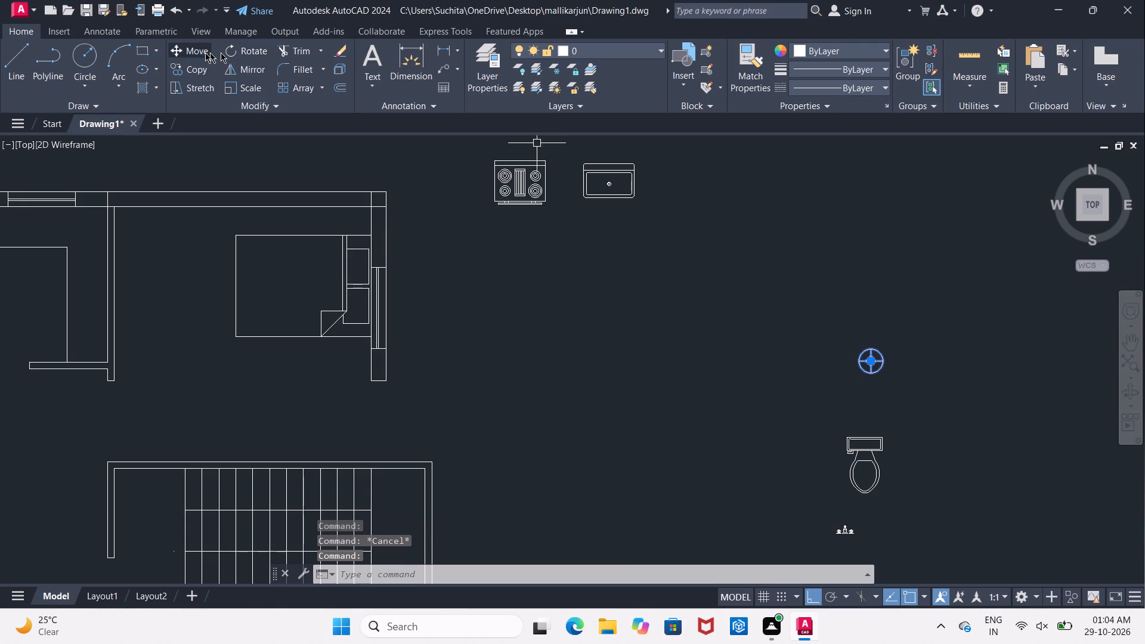
left_click(196, 52)
left_click(869, 349)
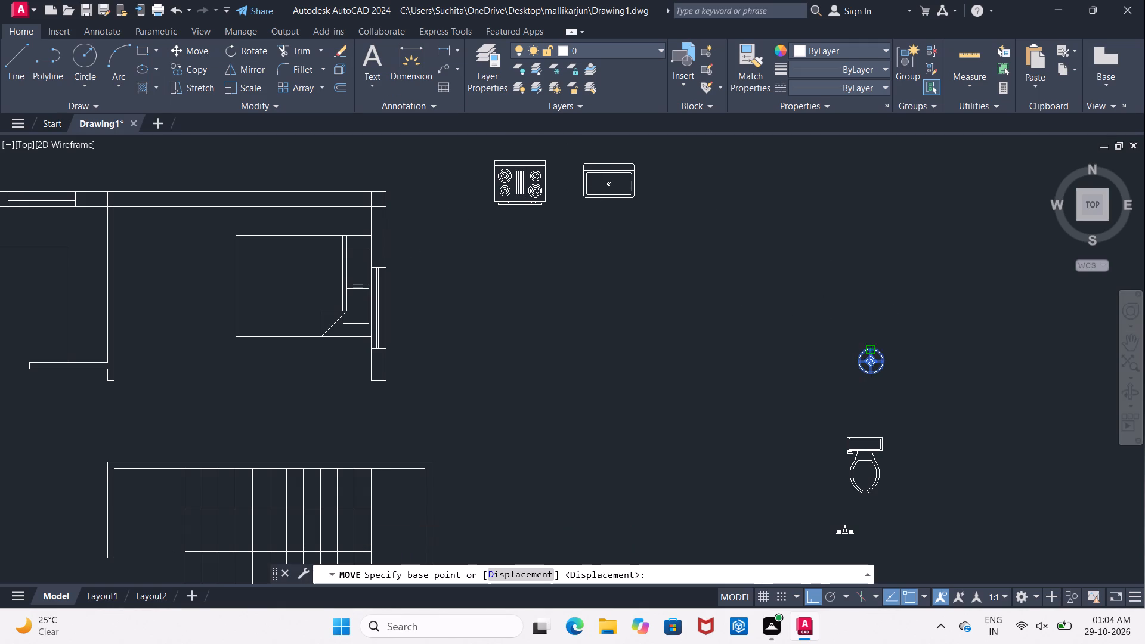
left_click(817, 595)
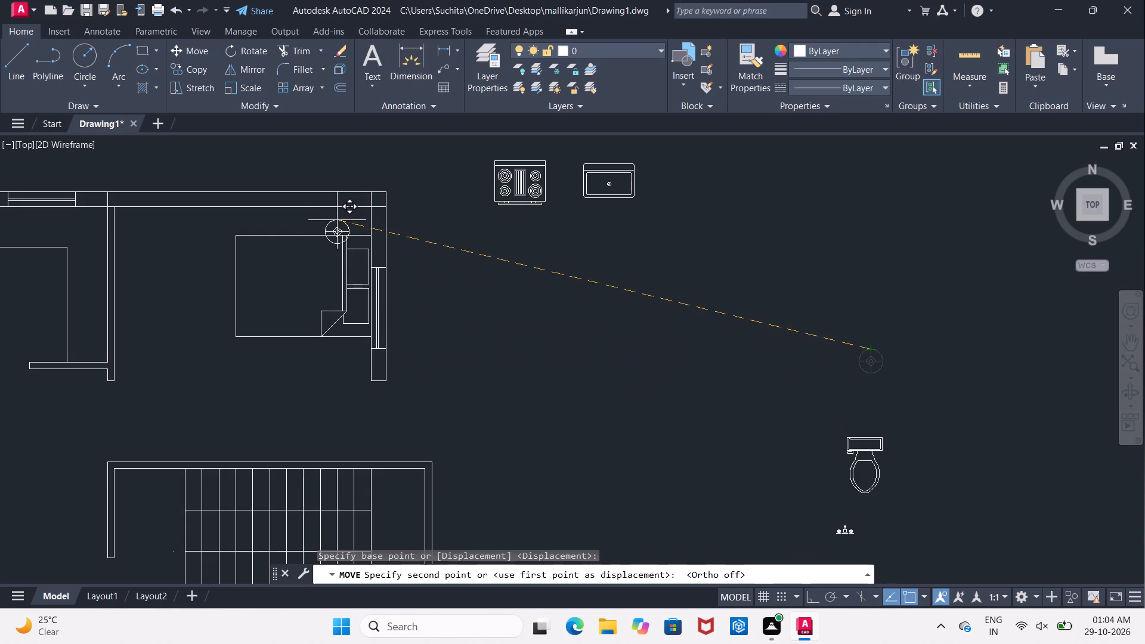
scroll(360, 214, "up", 4)
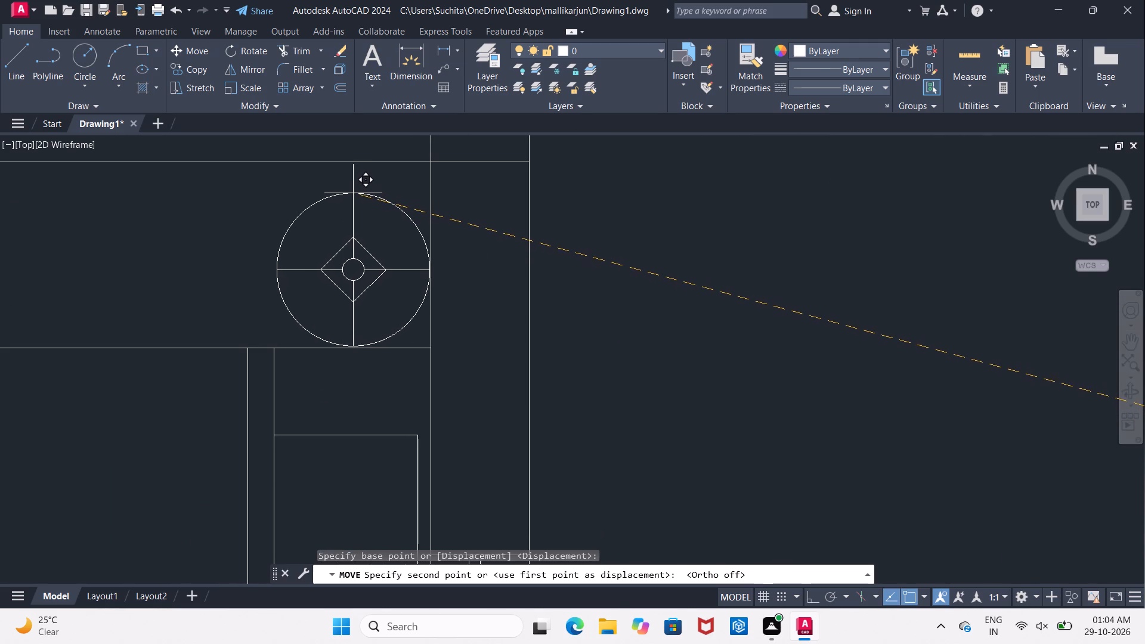
left_click(353, 194)
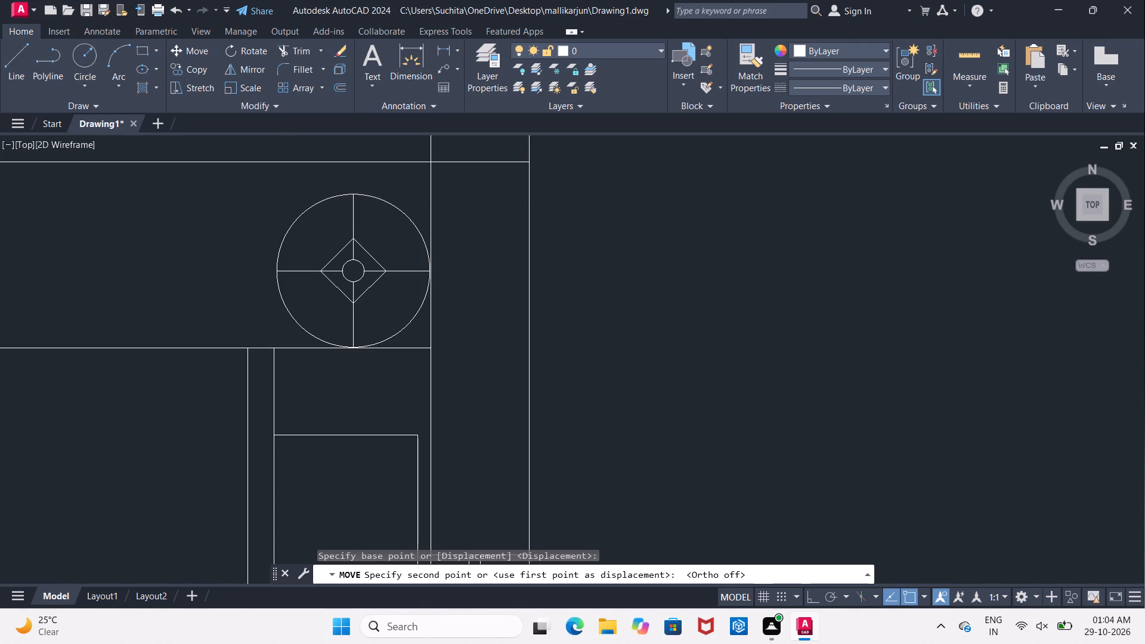
Copy the round lamp block about 6'-2" straight south with Ortho on, placing the copy against the bed's south edge.
scroll(70, 208, "down", 1)
middle_click_drag(187, 290, 266, 271)
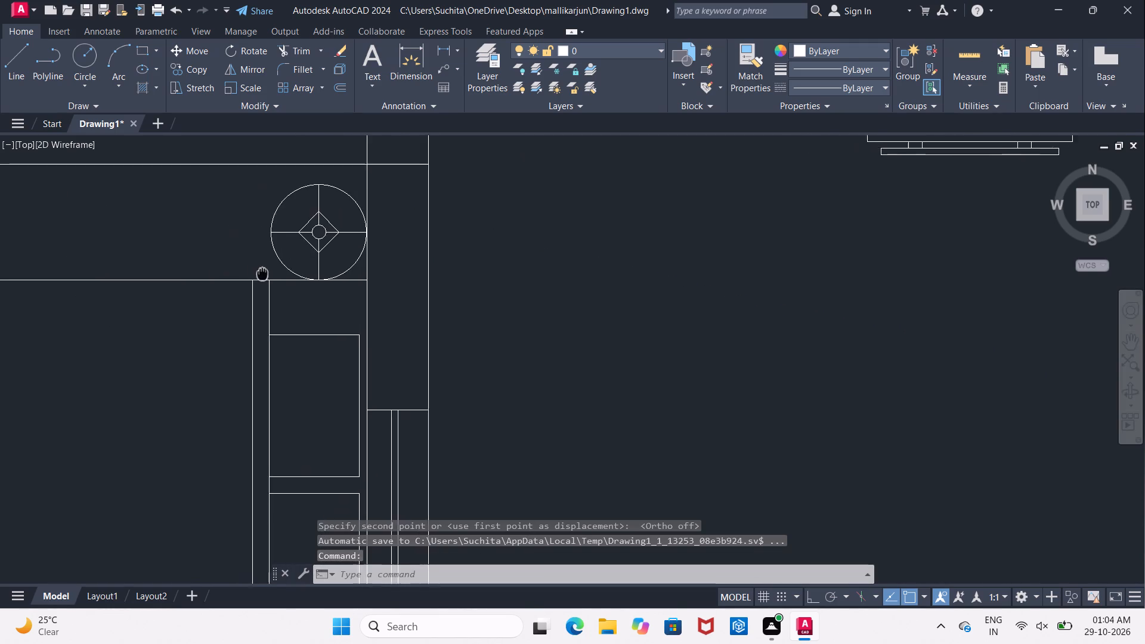
middle_click_drag(266, 271, 267, 267)
scroll(293, 253, "up", 2)
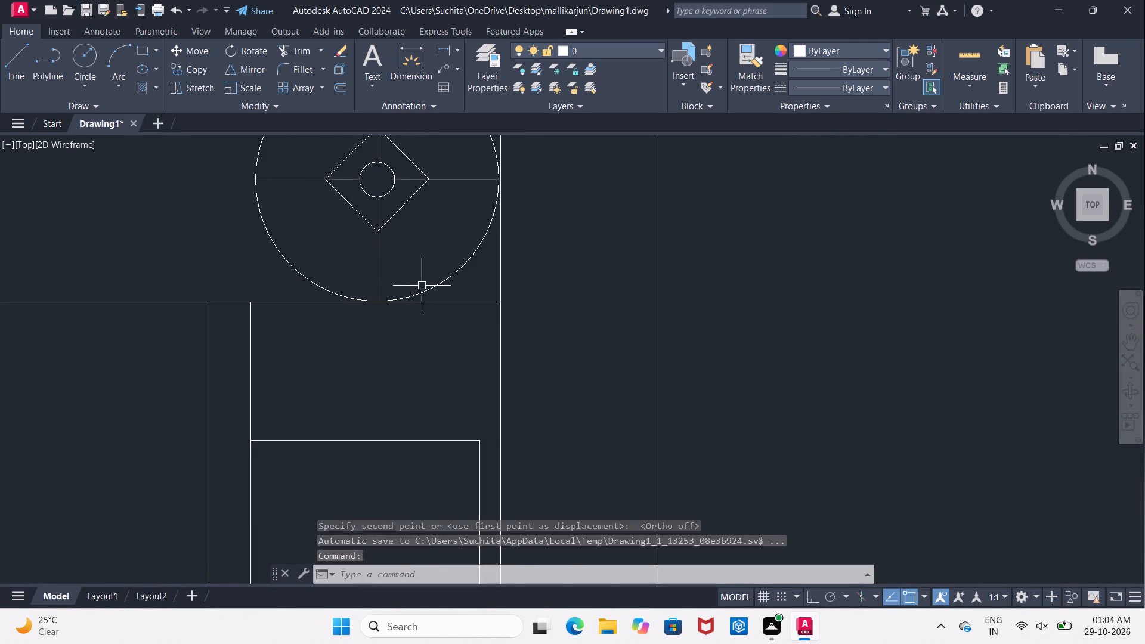
left_click(422, 286)
left_click(438, 287)
left_click(443, 284)
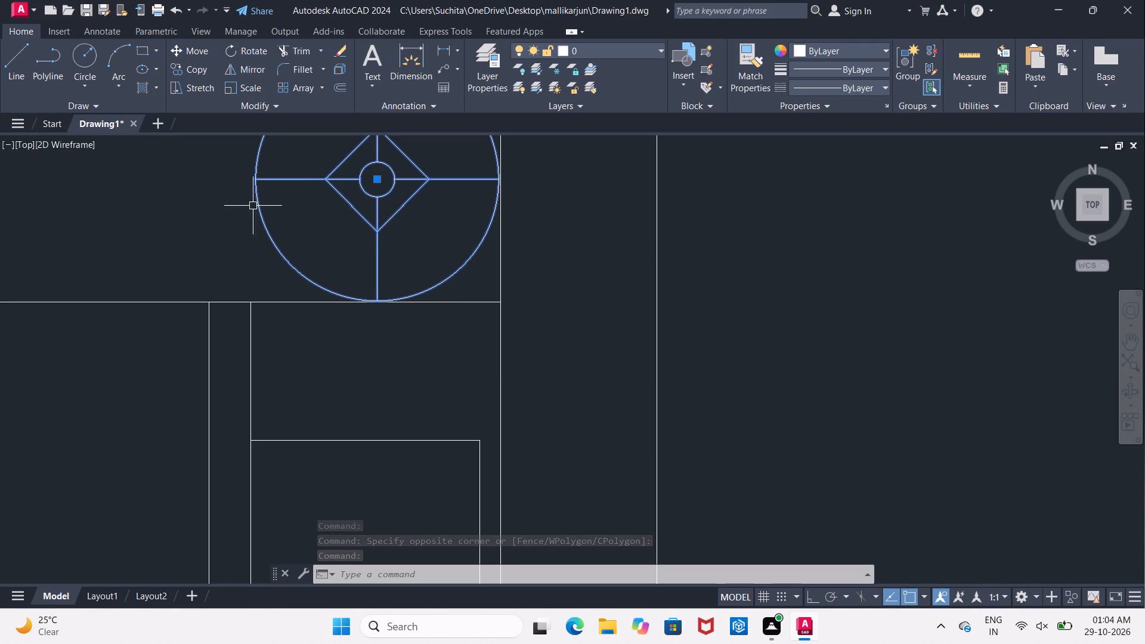
left_click(205, 73)
middle_click_drag(419, 448, 400, 299)
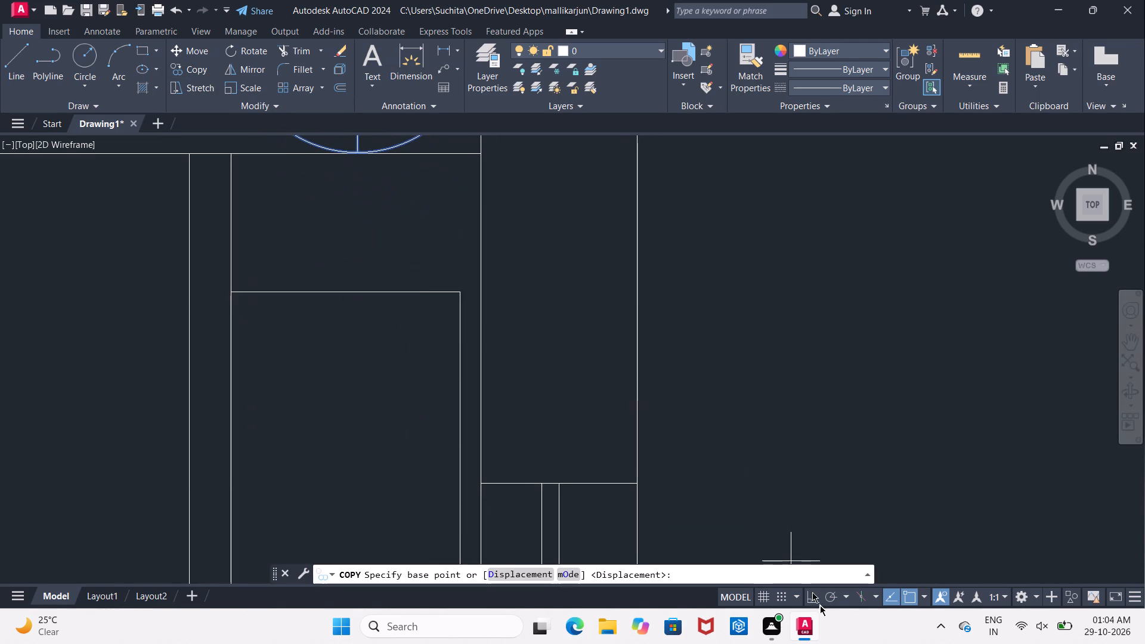
left_click(812, 600)
scroll(713, 549, "down", 1)
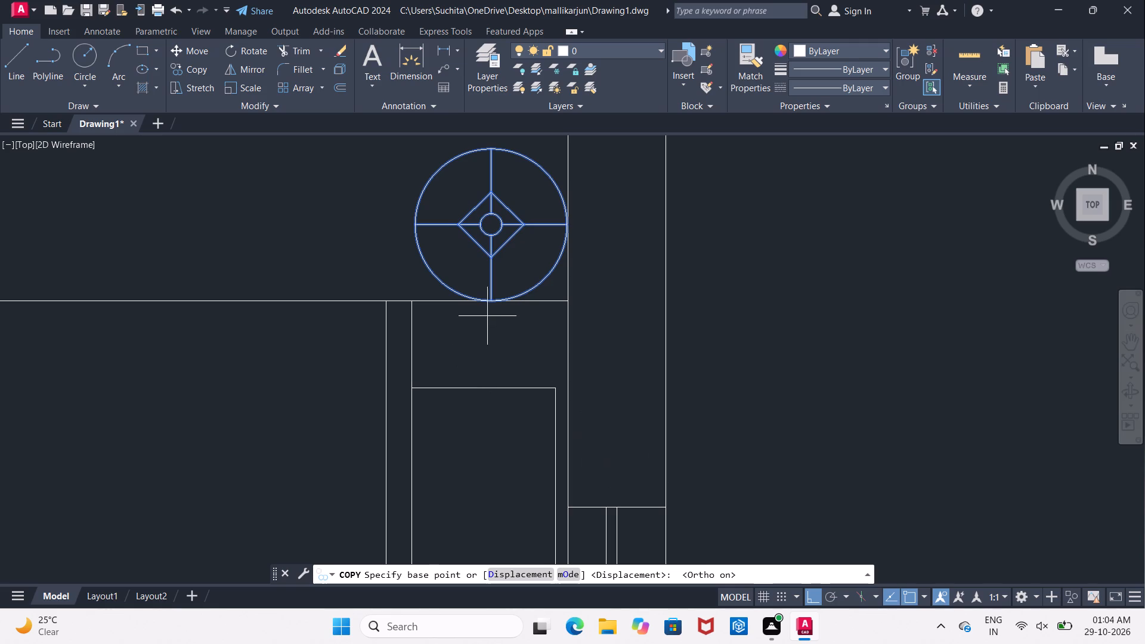
left_click(487, 303)
middle_click_drag(491, 444, 450, 272)
scroll(460, 333, "down", 3)
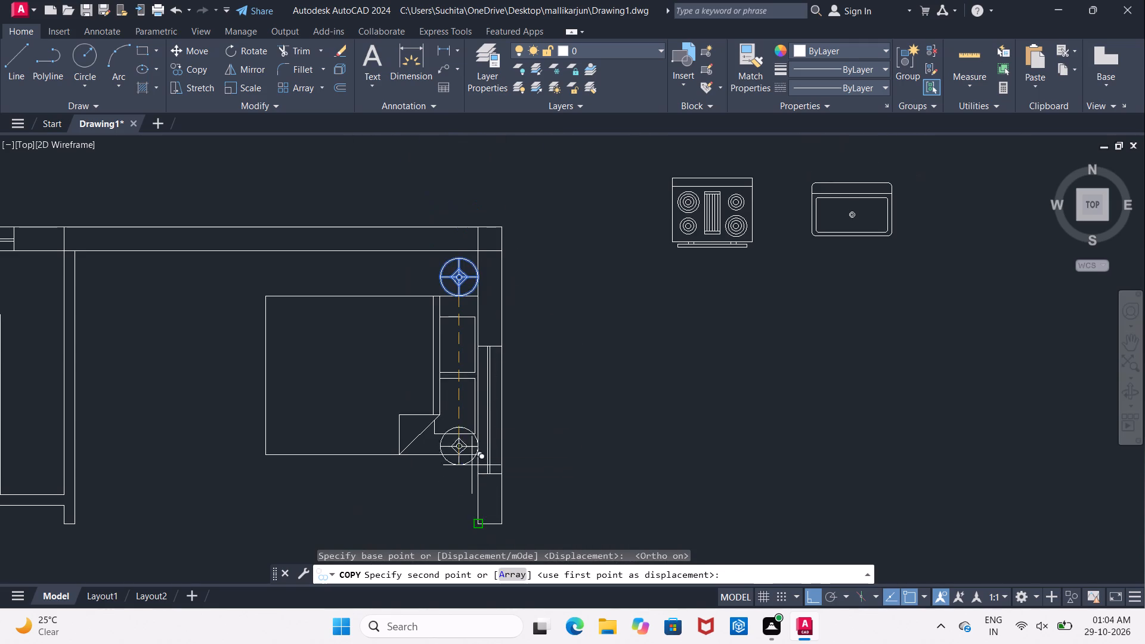
scroll(475, 495, "up", 4)
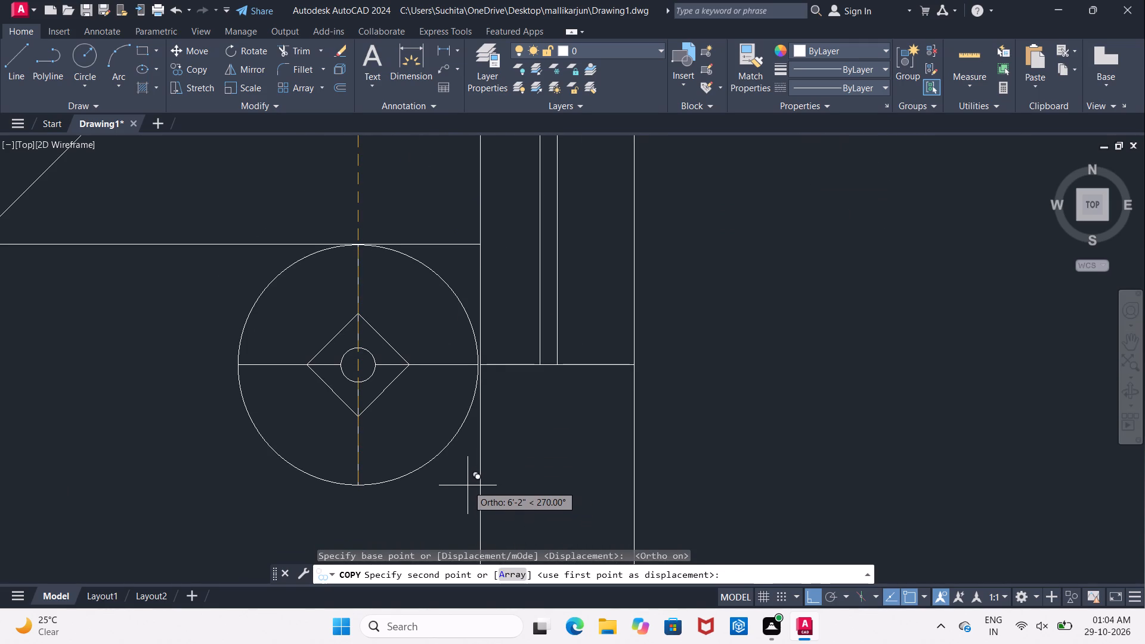
left_click(468, 485)
key("Escape")
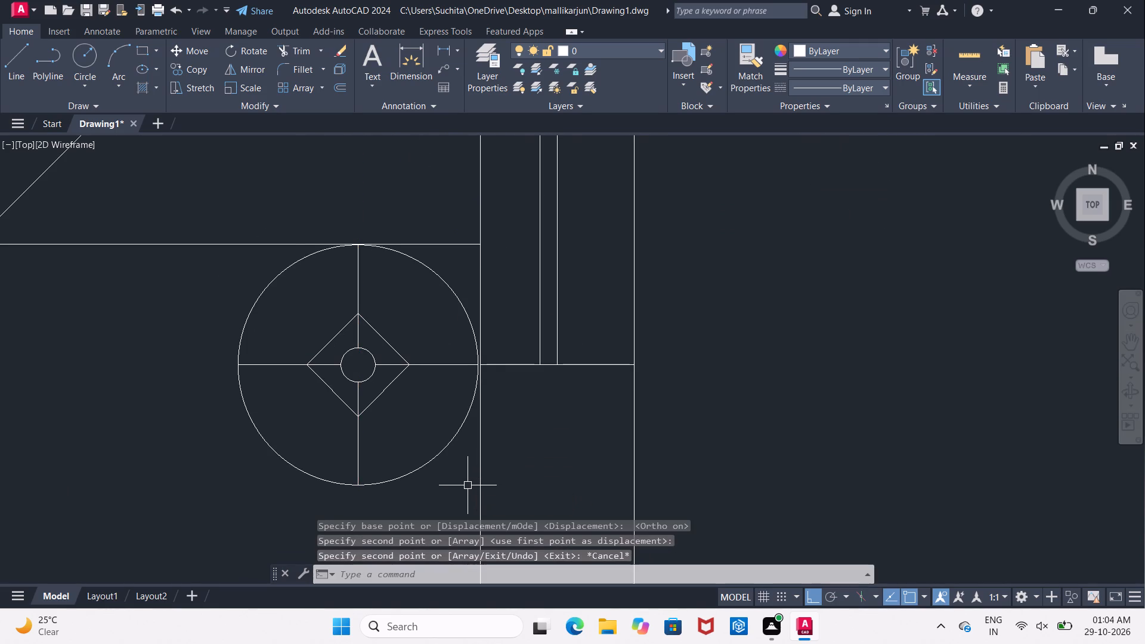
Move the stove block from outside the plan into the kitchen with the L-shaped counter, with Ortho off.
scroll(468, 485, "down", 2)
middle_click_drag(467, 482, 491, 414)
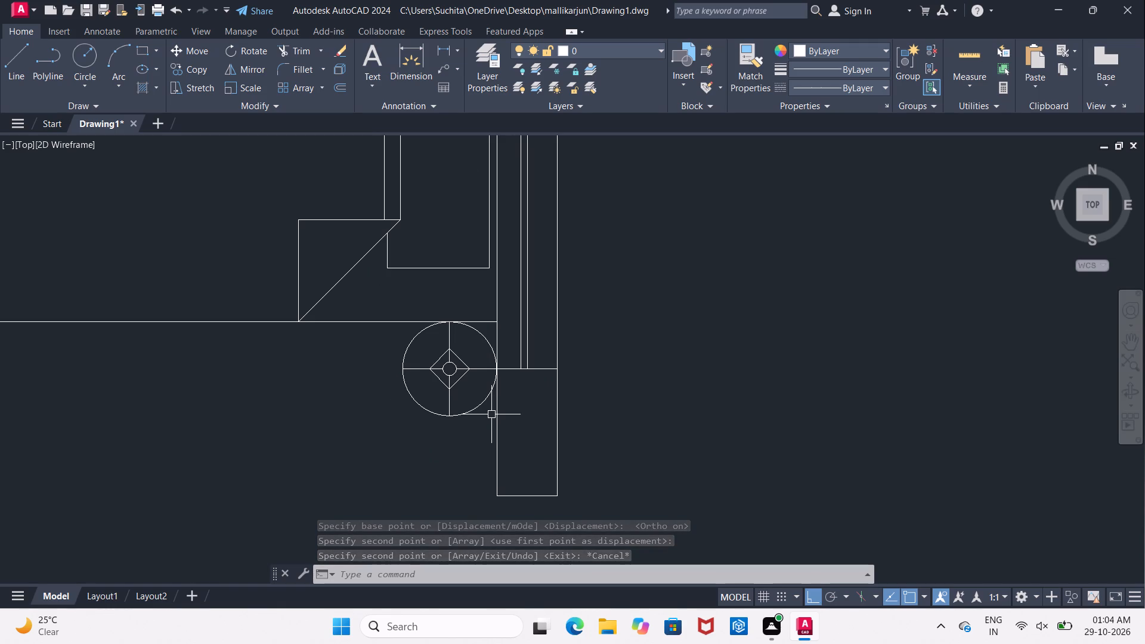
scroll(491, 414, "down", 4)
middle_click_drag(469, 438, 482, 419)
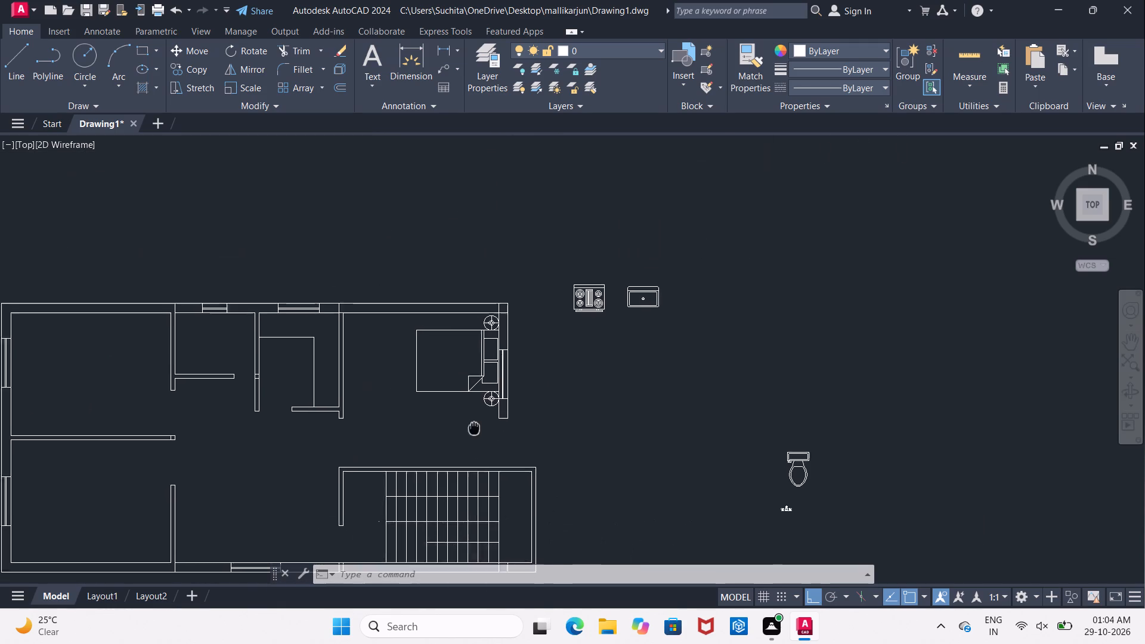
middle_click_drag(482, 419, 490, 411)
middle_click_drag(449, 410, 501, 403)
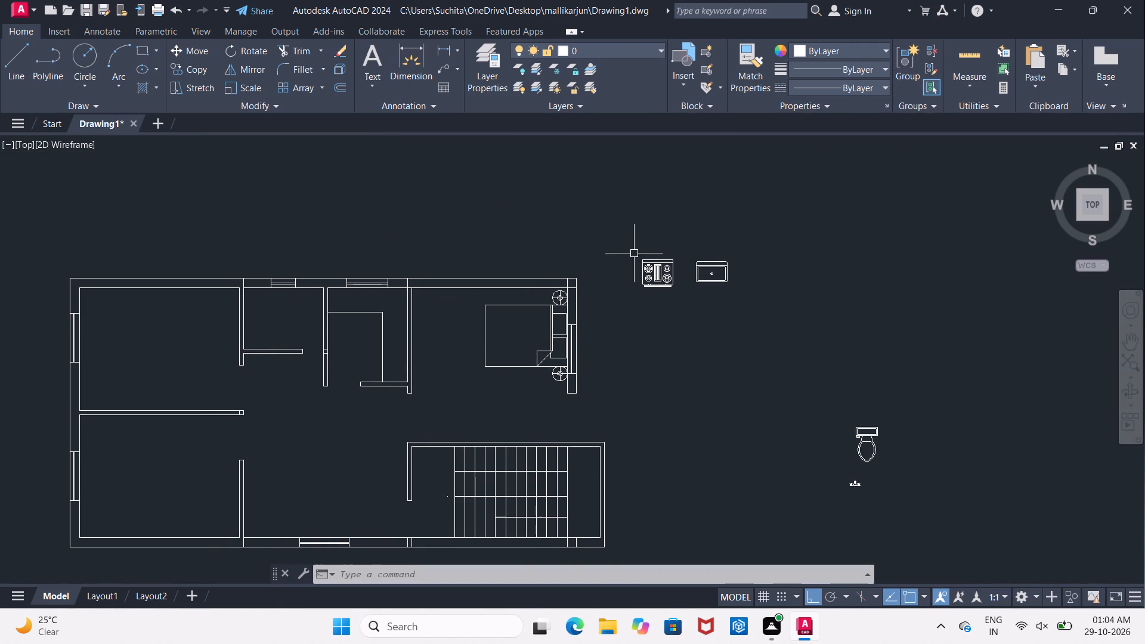
left_click(625, 250)
left_click(679, 322)
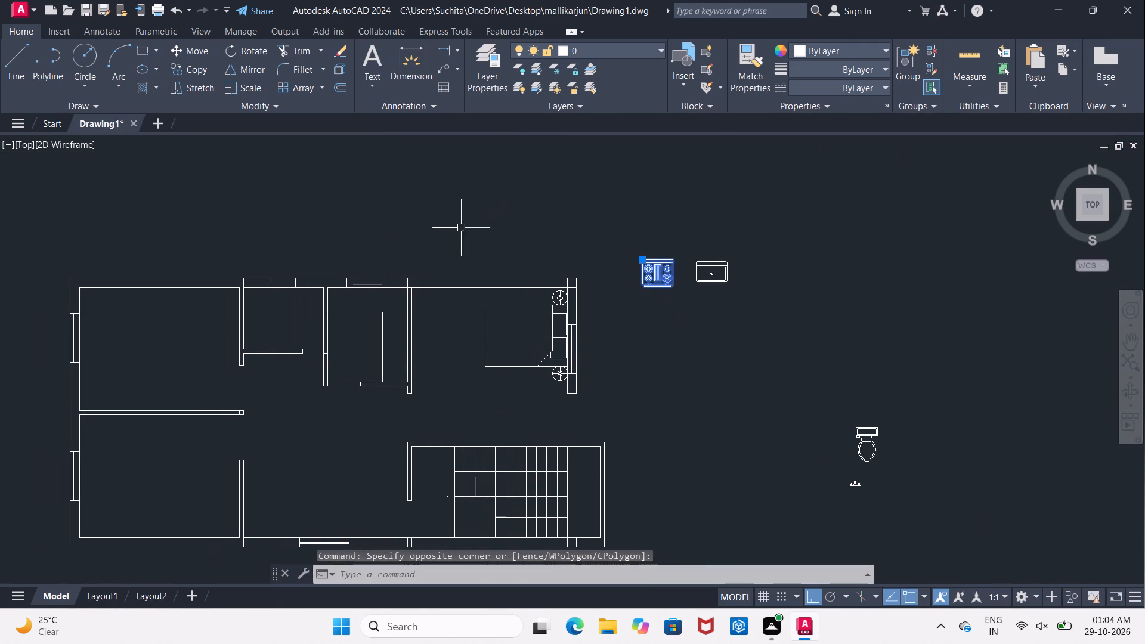
left_click(202, 49)
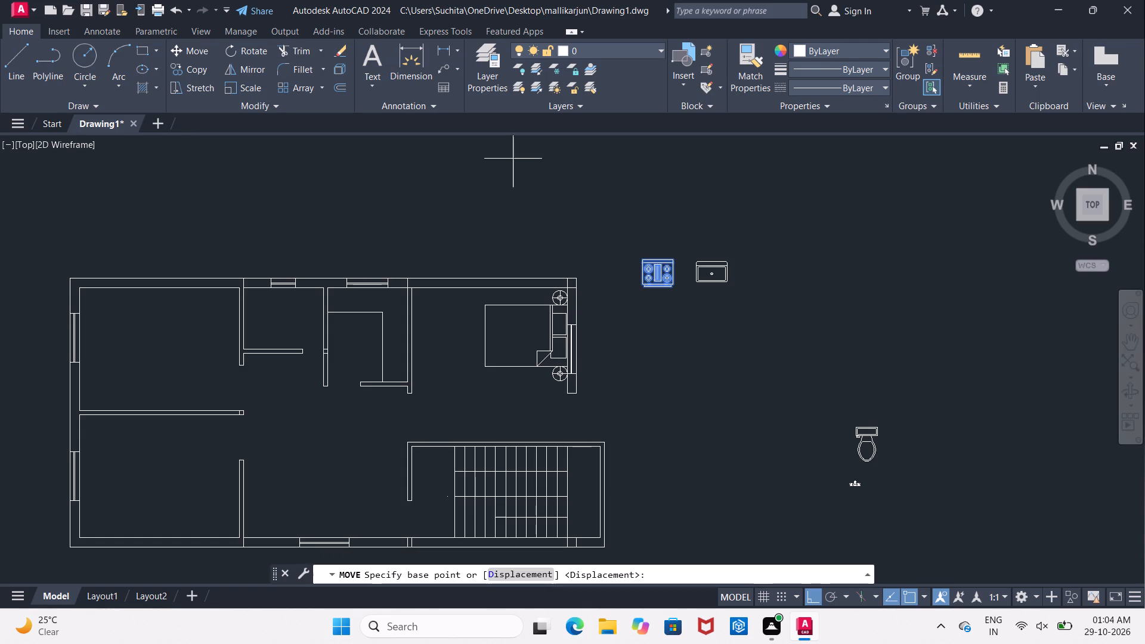
scroll(657, 258, "up", 2)
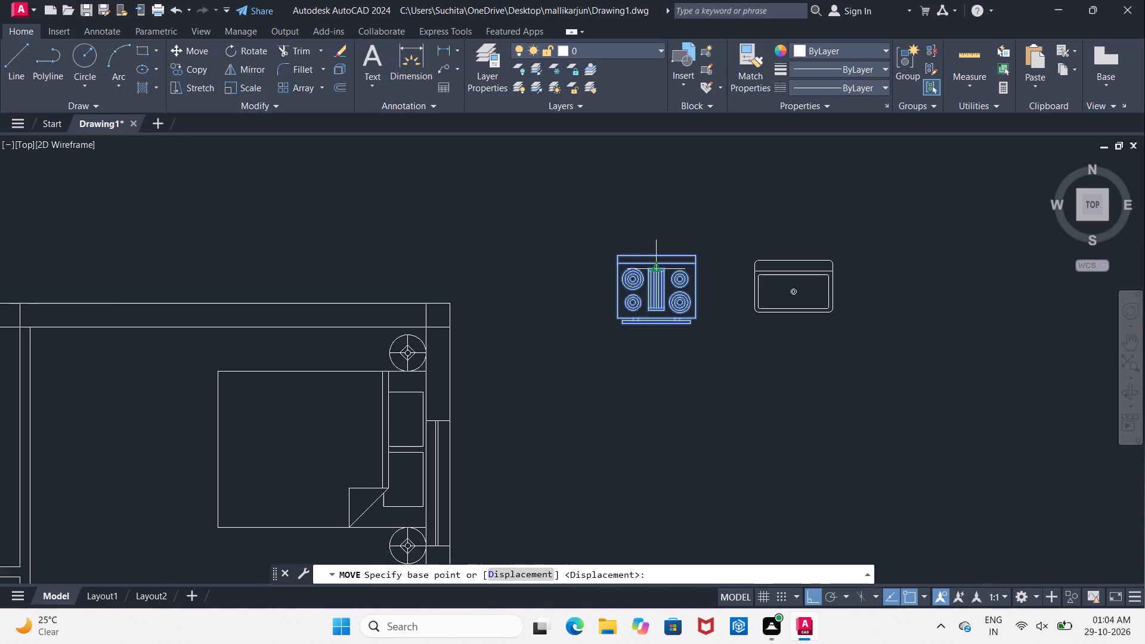
left_click_drag(657, 293, 636, 303)
middle_click_drag(168, 408, 519, 249)
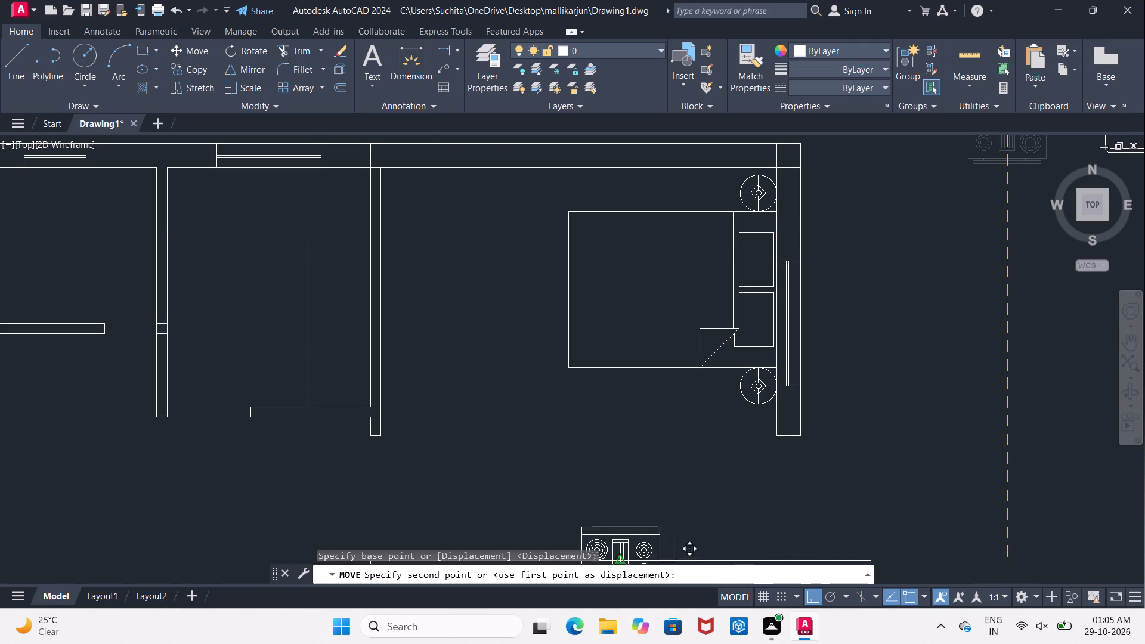
left_click(810, 593)
middle_click_drag(260, 329, 424, 342)
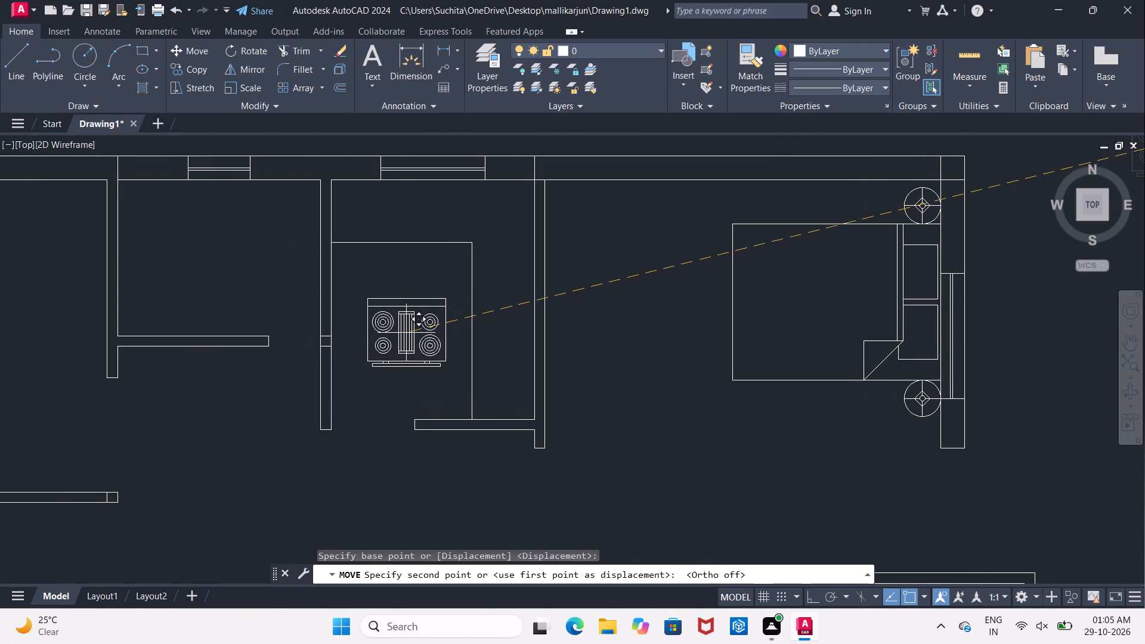
left_click(406, 332)
key("Escape")
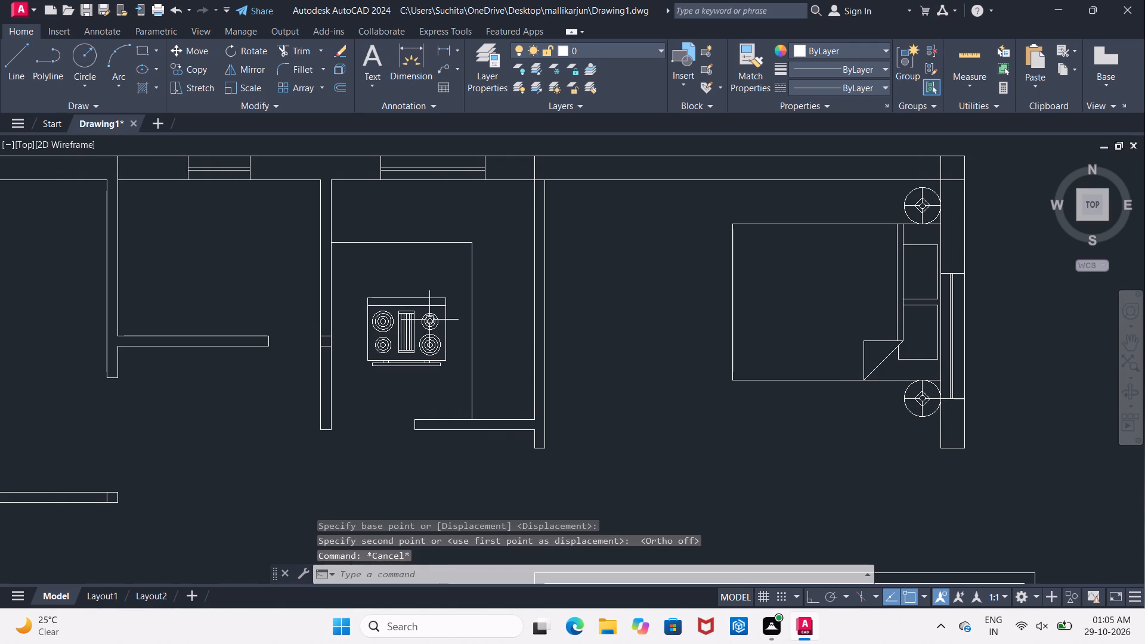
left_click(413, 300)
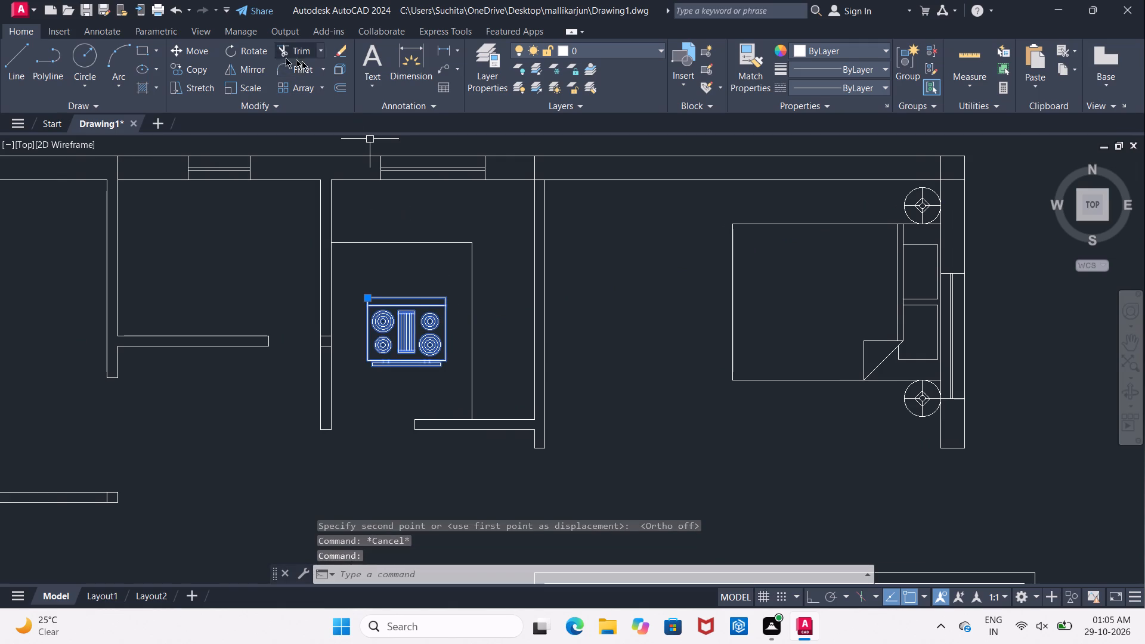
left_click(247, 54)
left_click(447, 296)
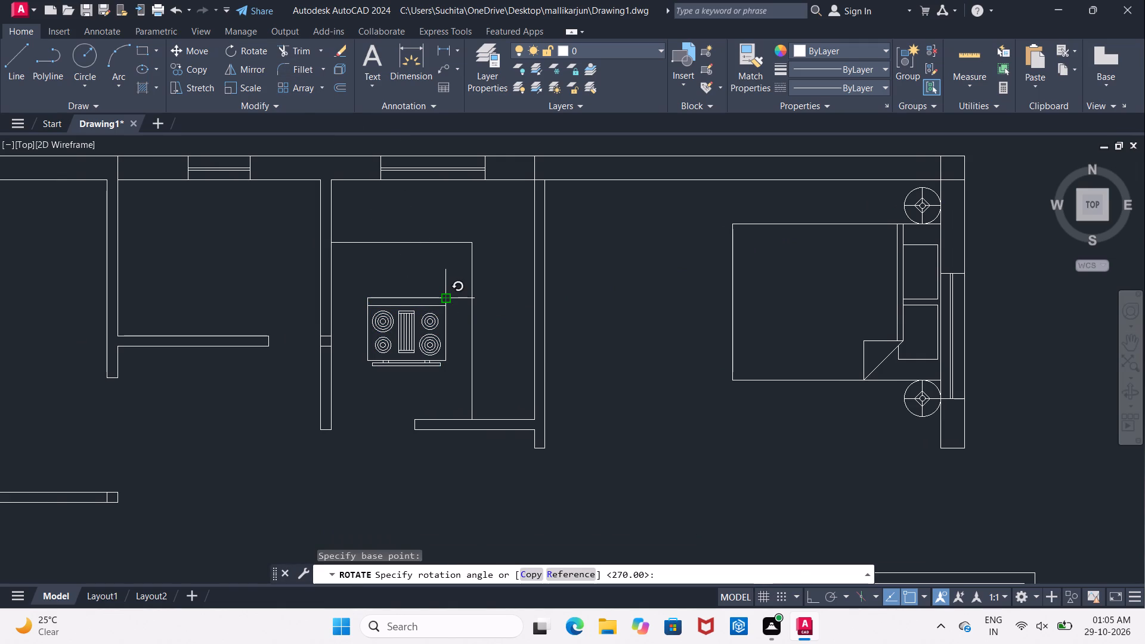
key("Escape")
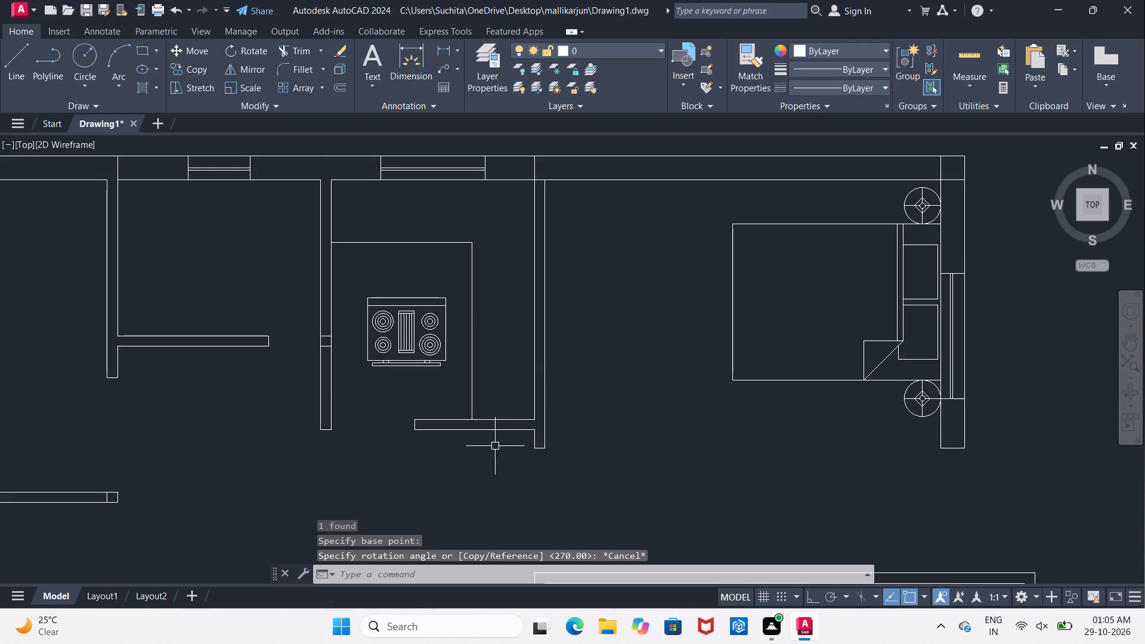
Move the stove by its back edge's midpoint onto the north counter, beneath the kitchen window.
left_click(408, 299)
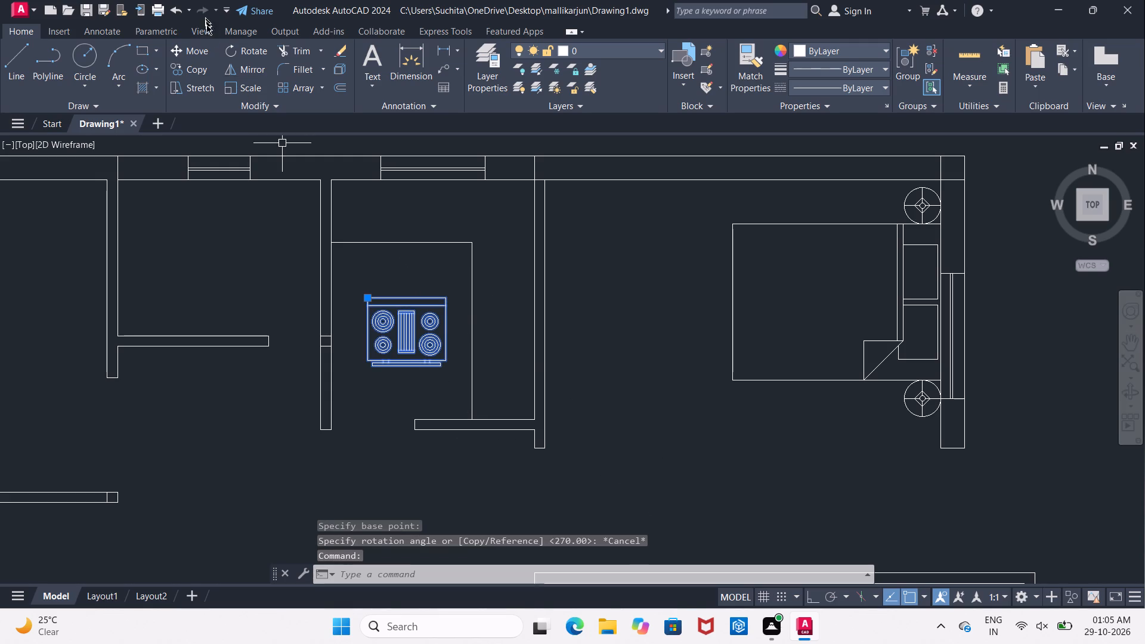
left_click(202, 50)
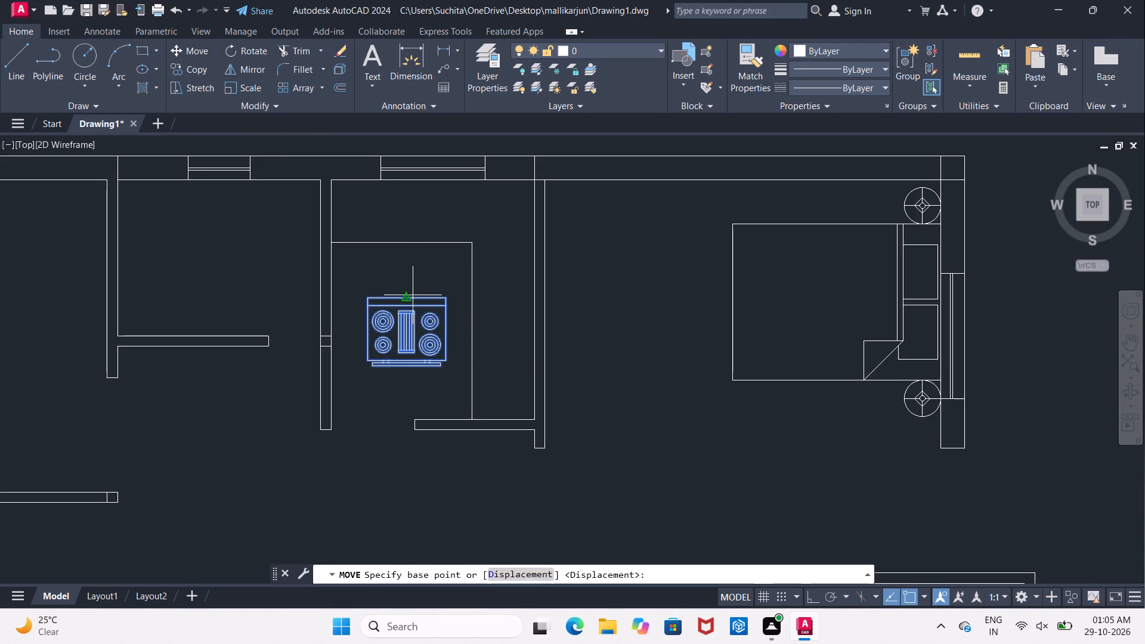
left_click(404, 298)
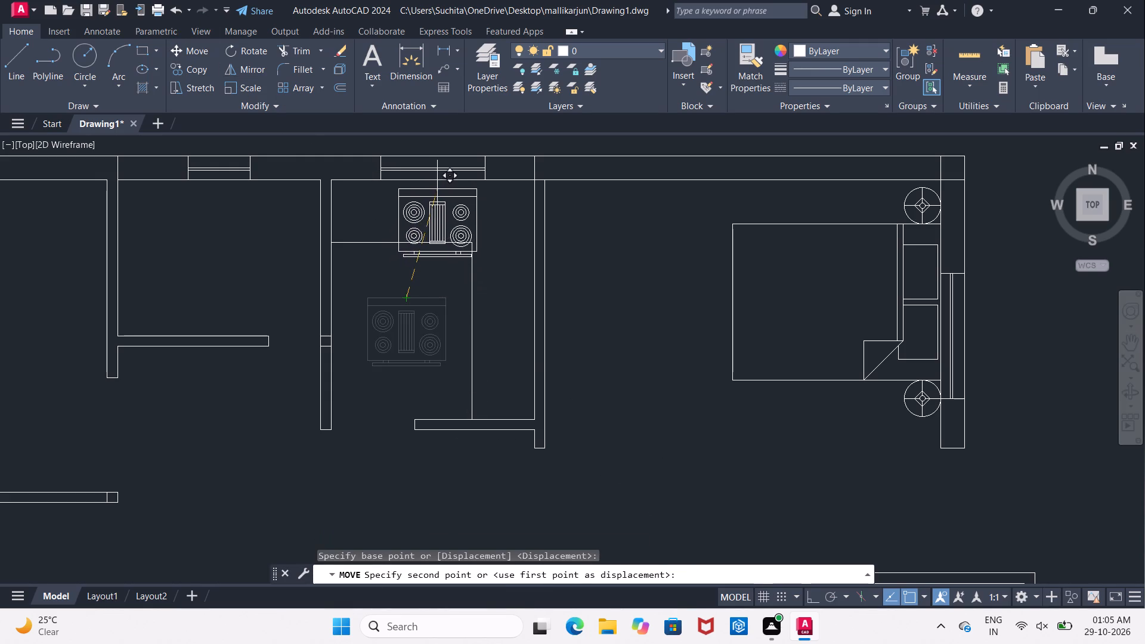
scroll(437, 188, "up", 2)
middle_click_drag(414, 177, 404, 254)
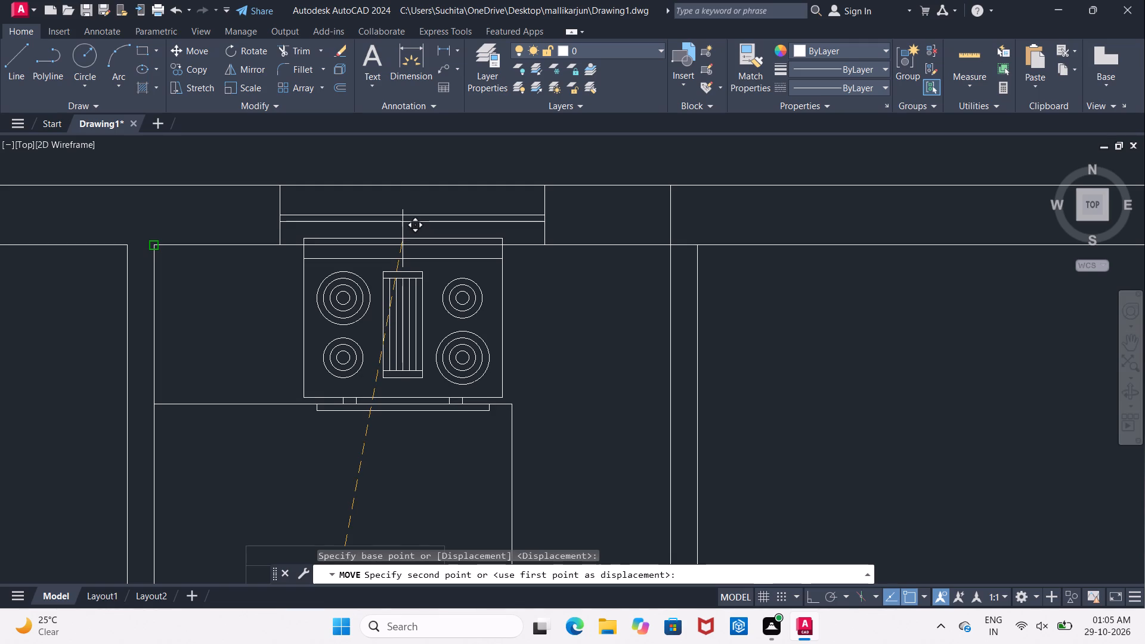
left_click(403, 237)
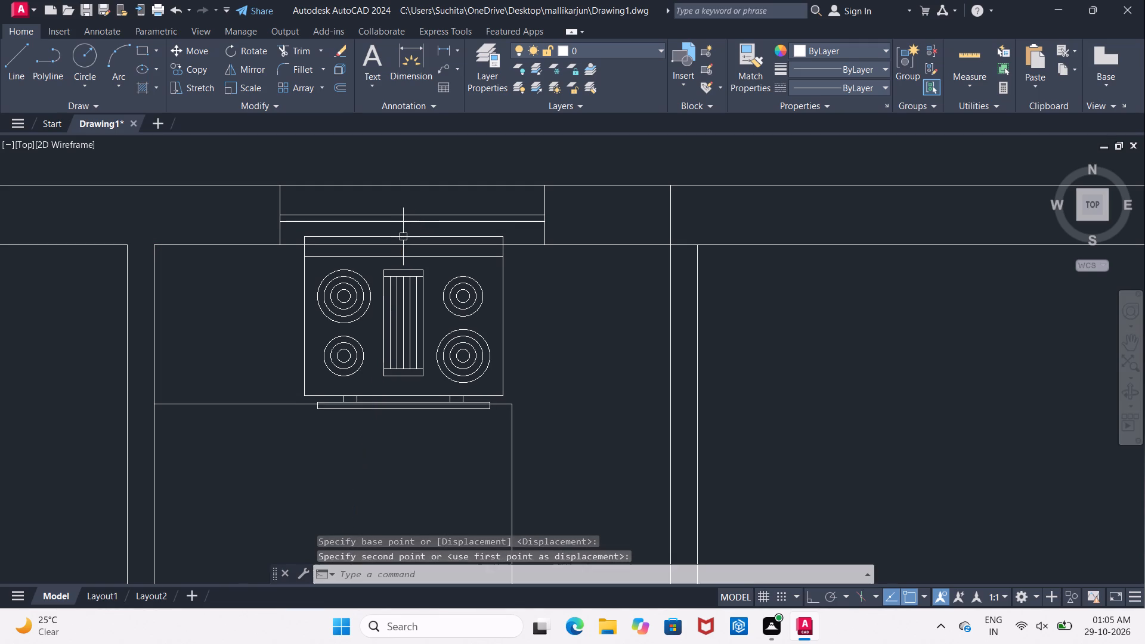
Move the stove straight south by its back edge's midpoint so that edge sits on the kitchen north wall's inner face.
left_click(404, 236)
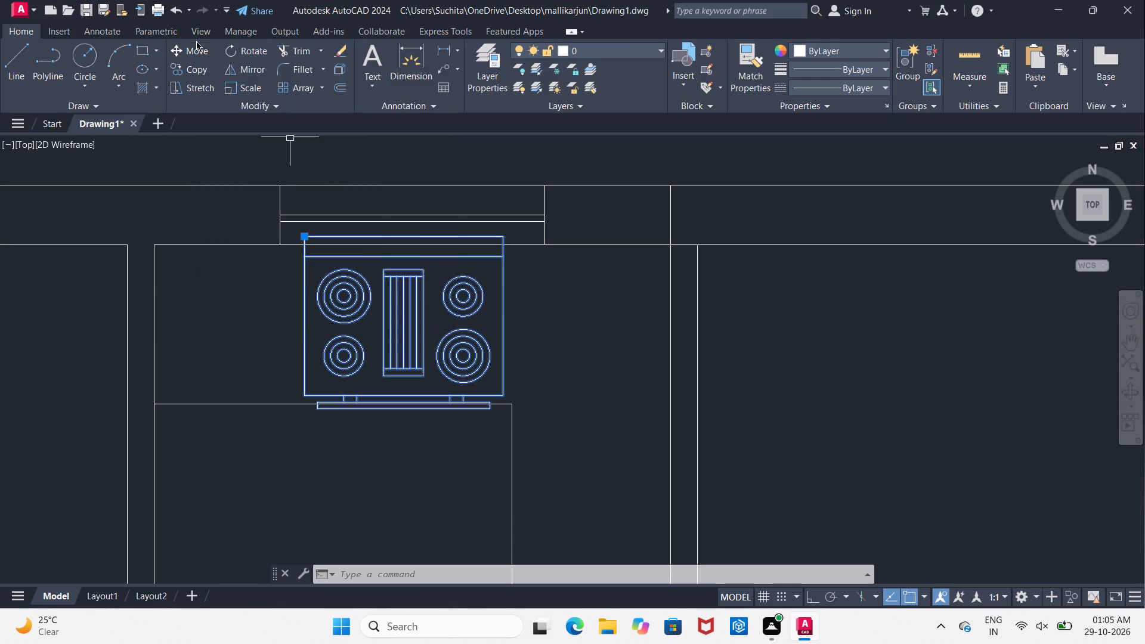
left_click(199, 52)
scroll(405, 240, "up", 1)
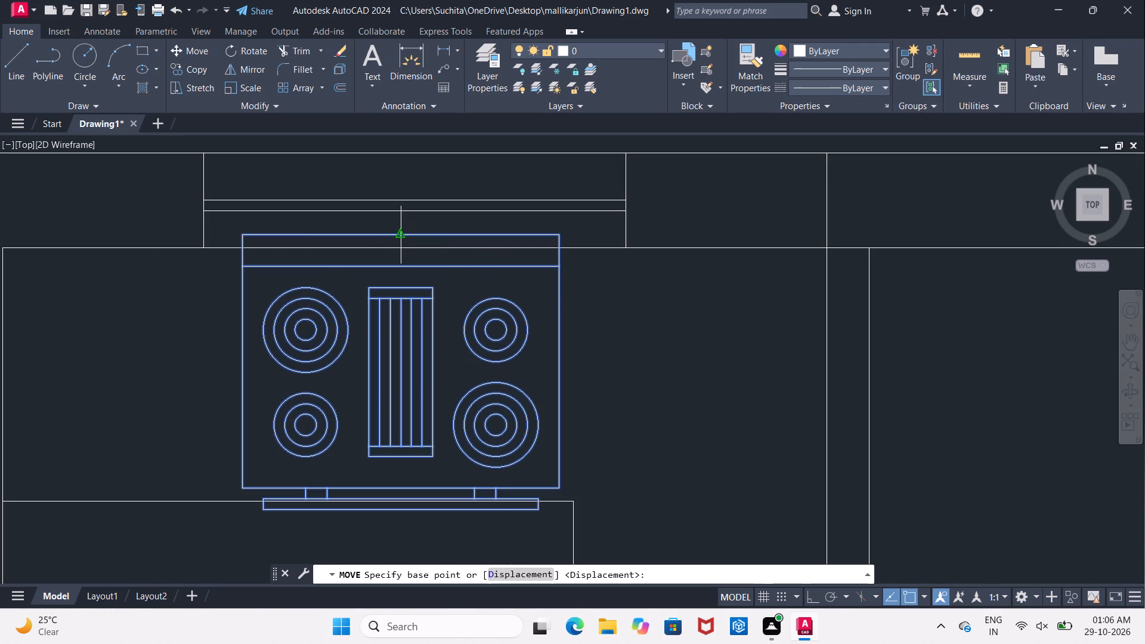
left_click(400, 235)
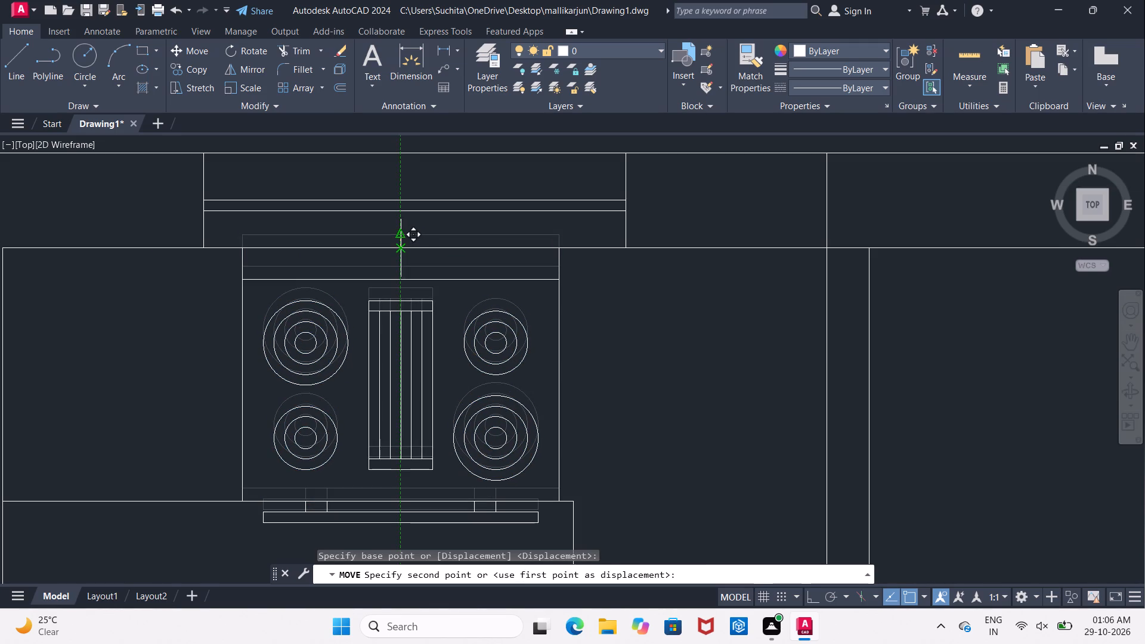
left_click(401, 246)
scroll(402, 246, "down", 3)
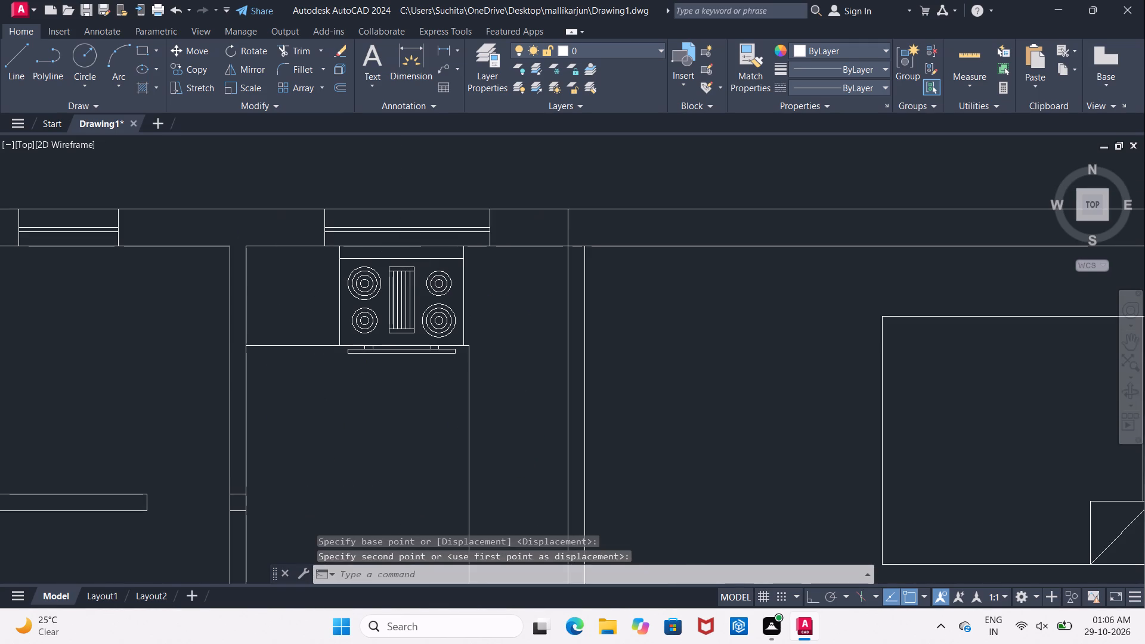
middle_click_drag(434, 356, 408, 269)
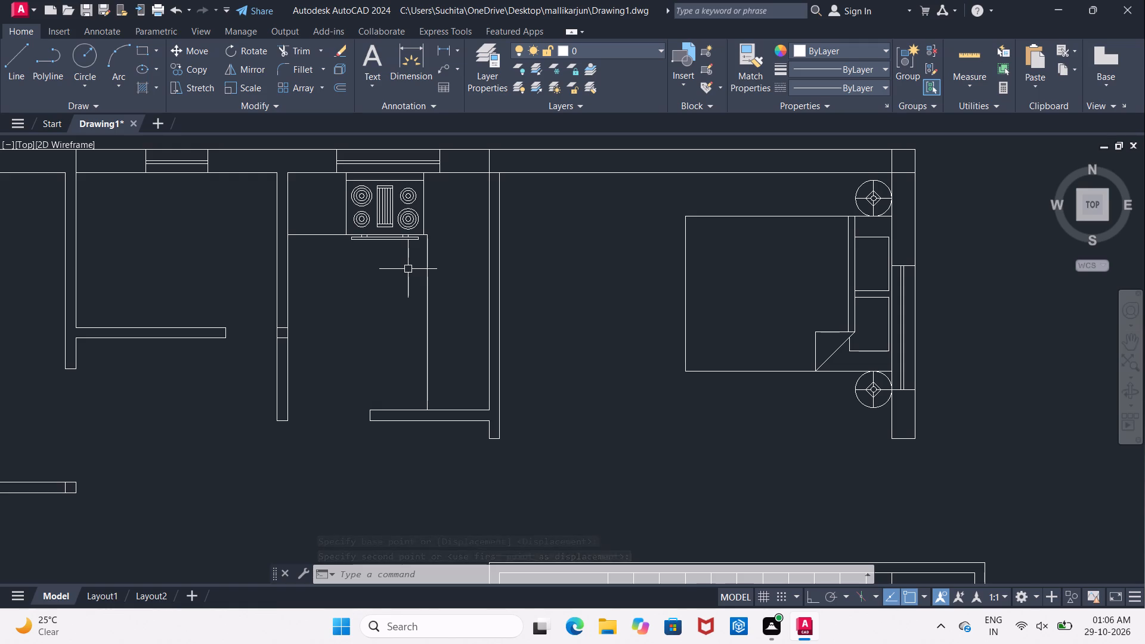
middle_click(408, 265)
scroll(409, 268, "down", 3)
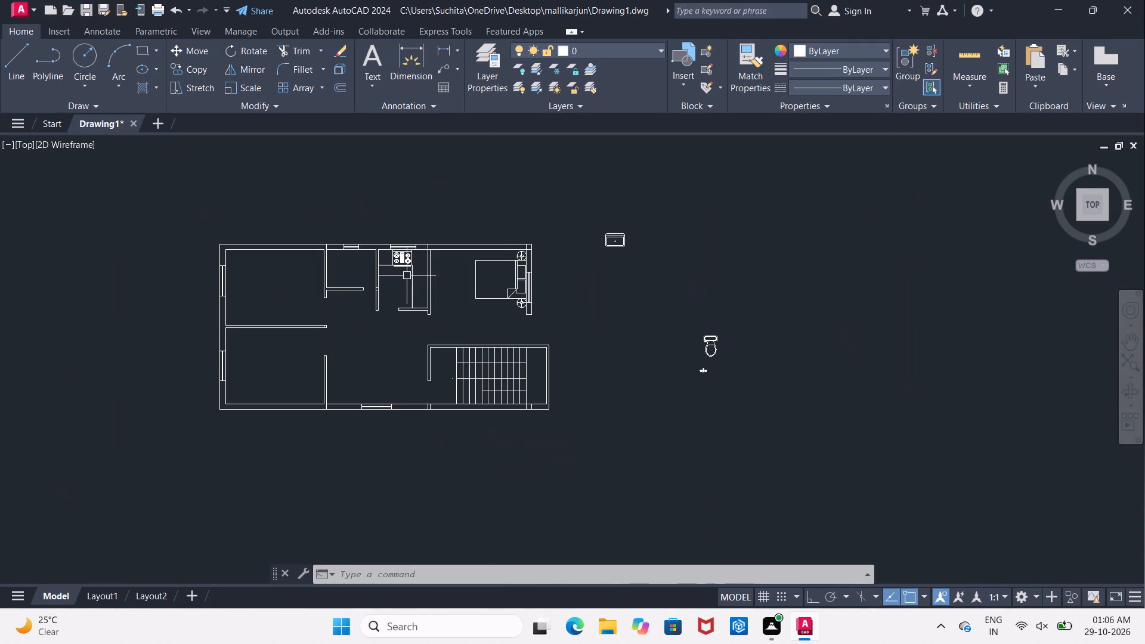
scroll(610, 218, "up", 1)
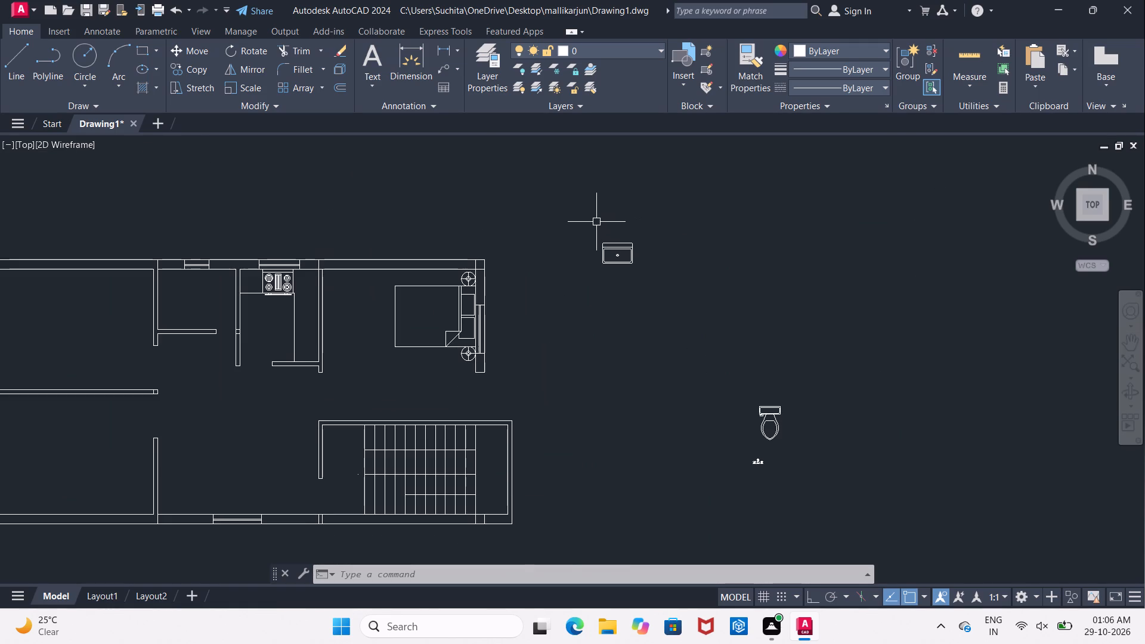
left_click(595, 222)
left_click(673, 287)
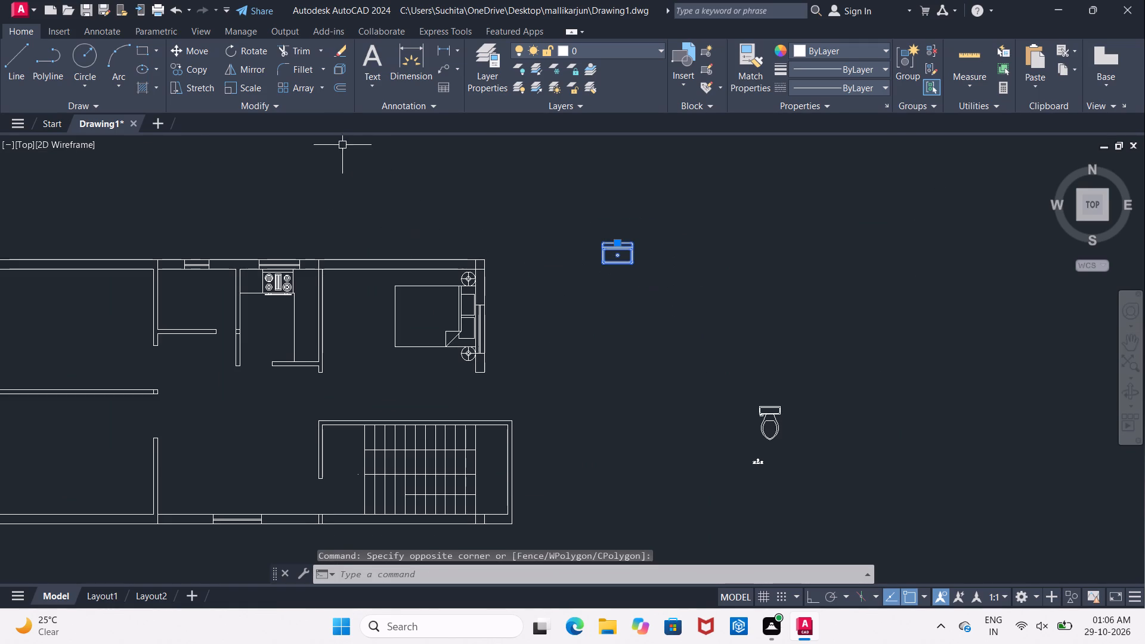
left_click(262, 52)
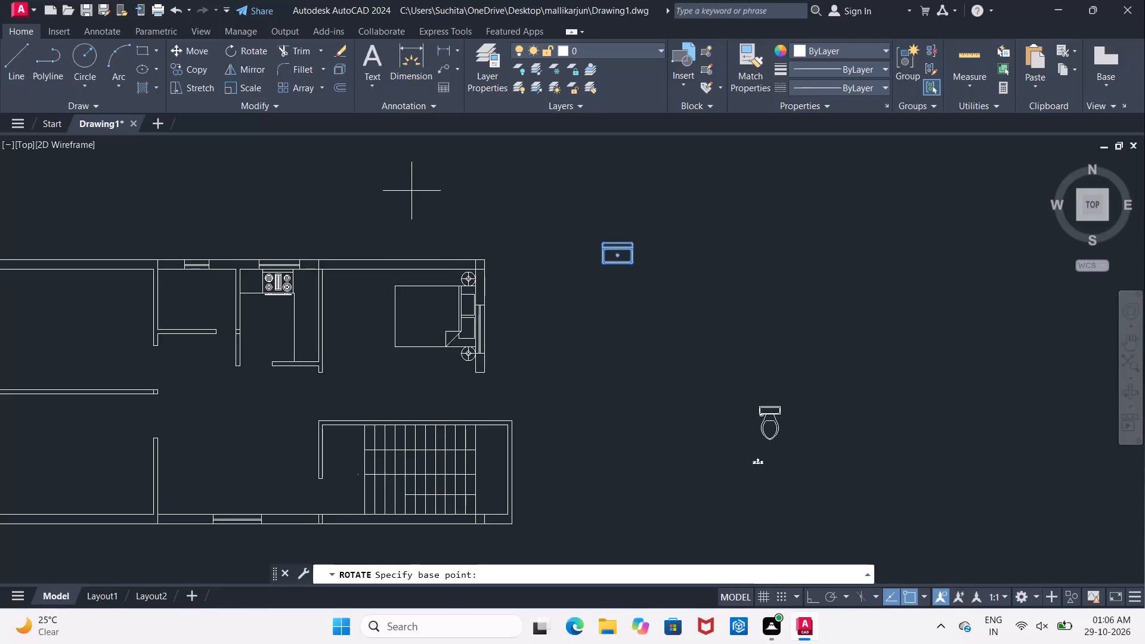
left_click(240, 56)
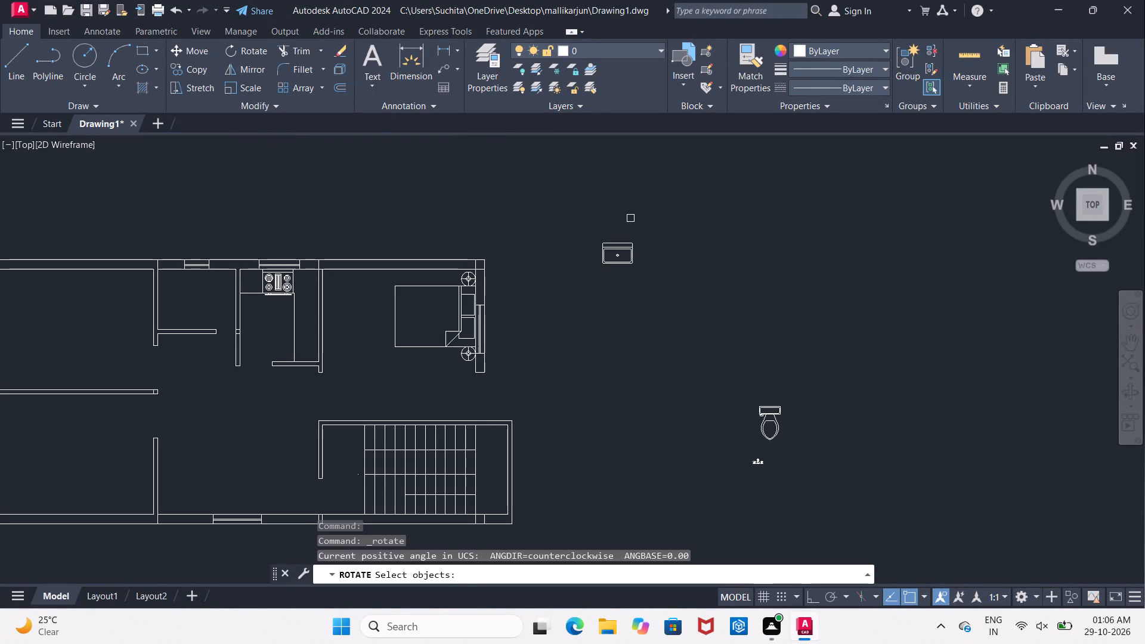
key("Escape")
Rotate the sink block outside the plan by 270° about its northeast corner with Ortho on.
left_click_drag(593, 236, 604, 247)
left_click(648, 275)
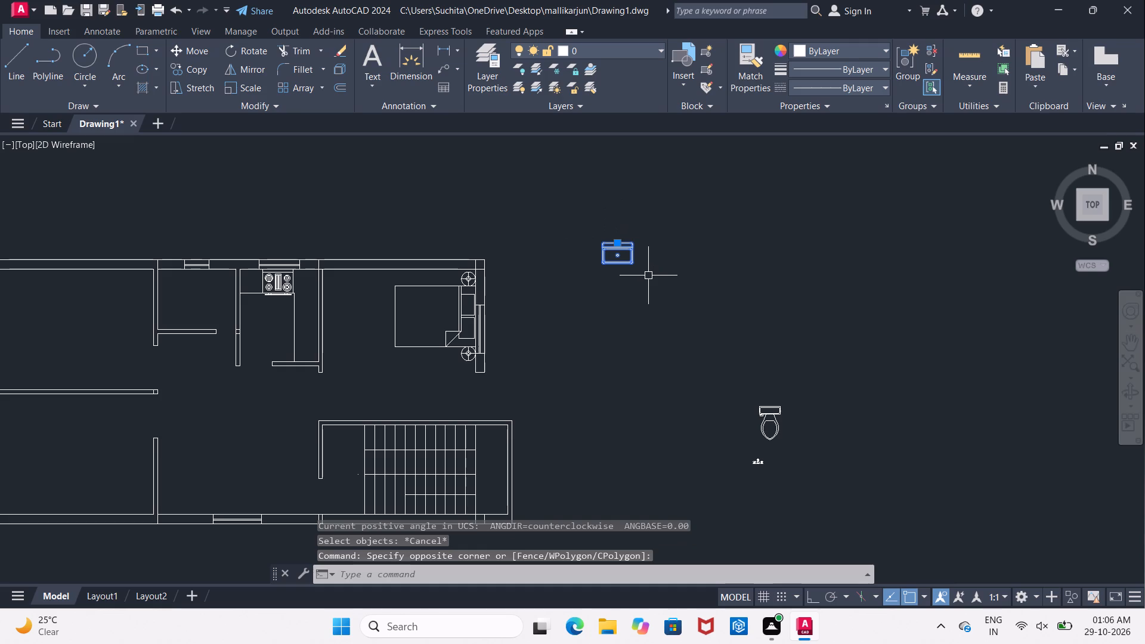
left_click(245, 53)
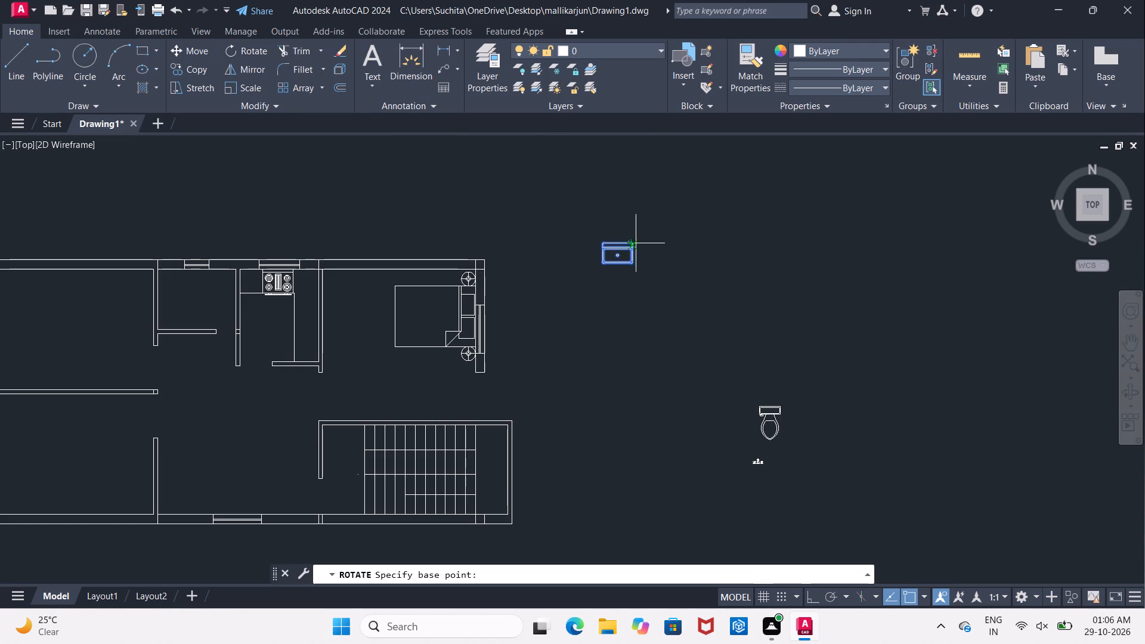
left_click(813, 595)
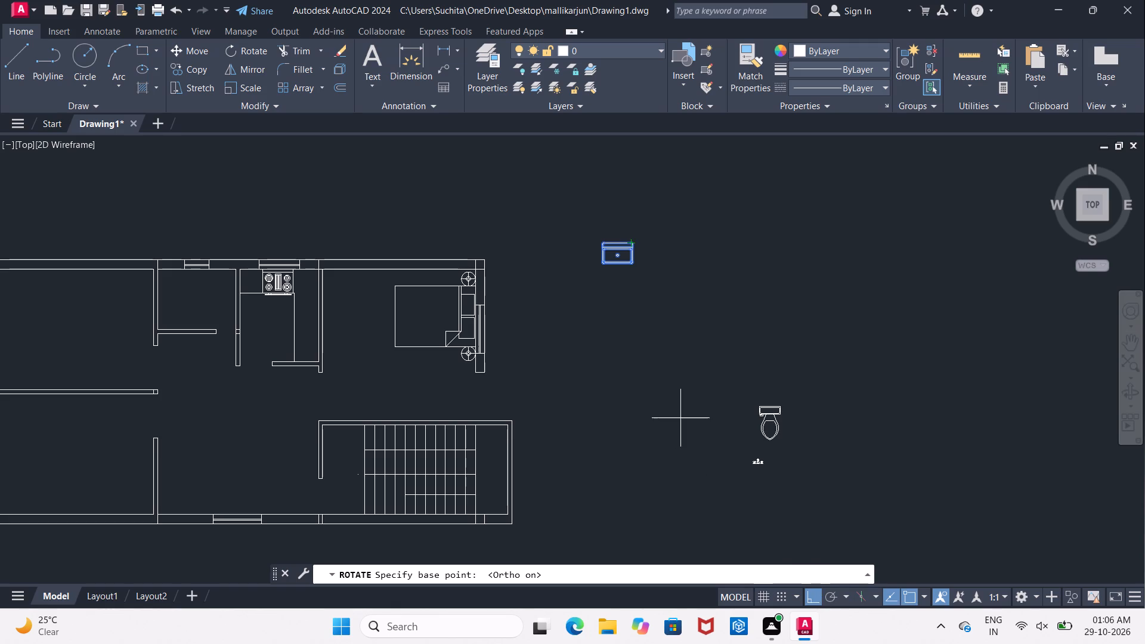
left_click(634, 241)
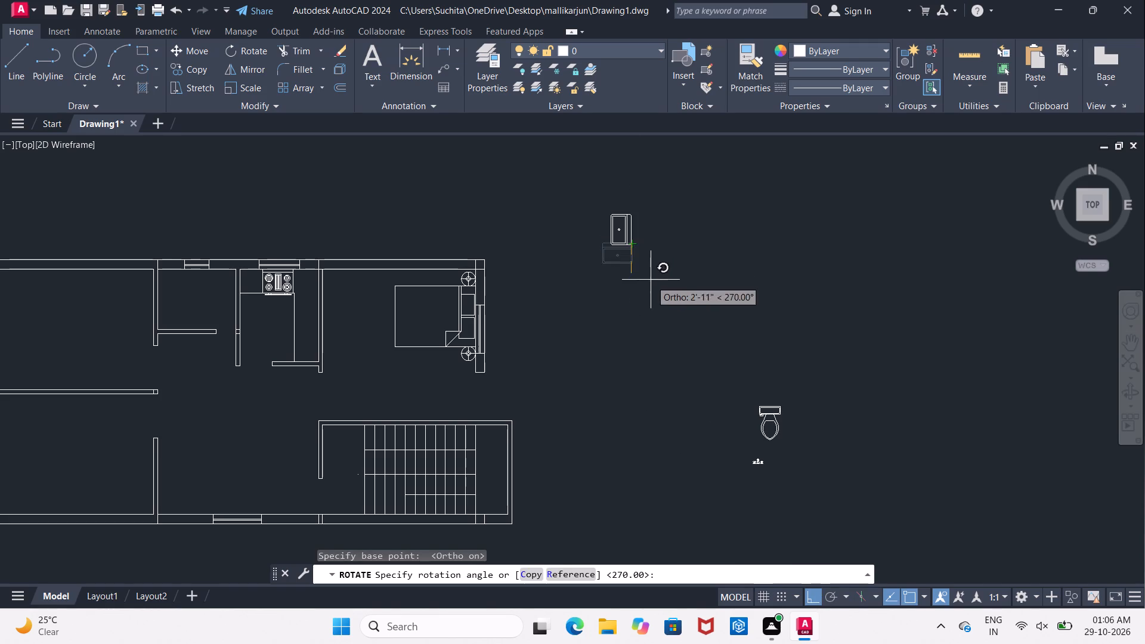
left_click(650, 304)
Move the rotated sink by its back edge's midpoint onto the kitchen's east counter, snapping to the east wall's inner face with Ortho off.
left_click_drag(583, 183, 608, 205)
left_click(695, 291)
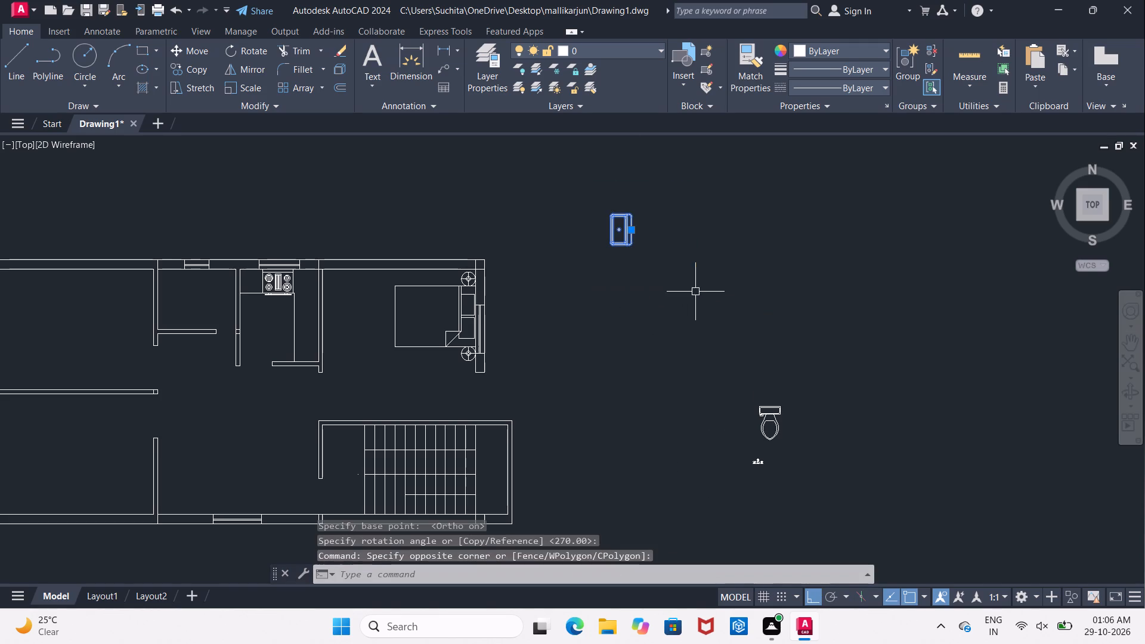
left_click(182, 54)
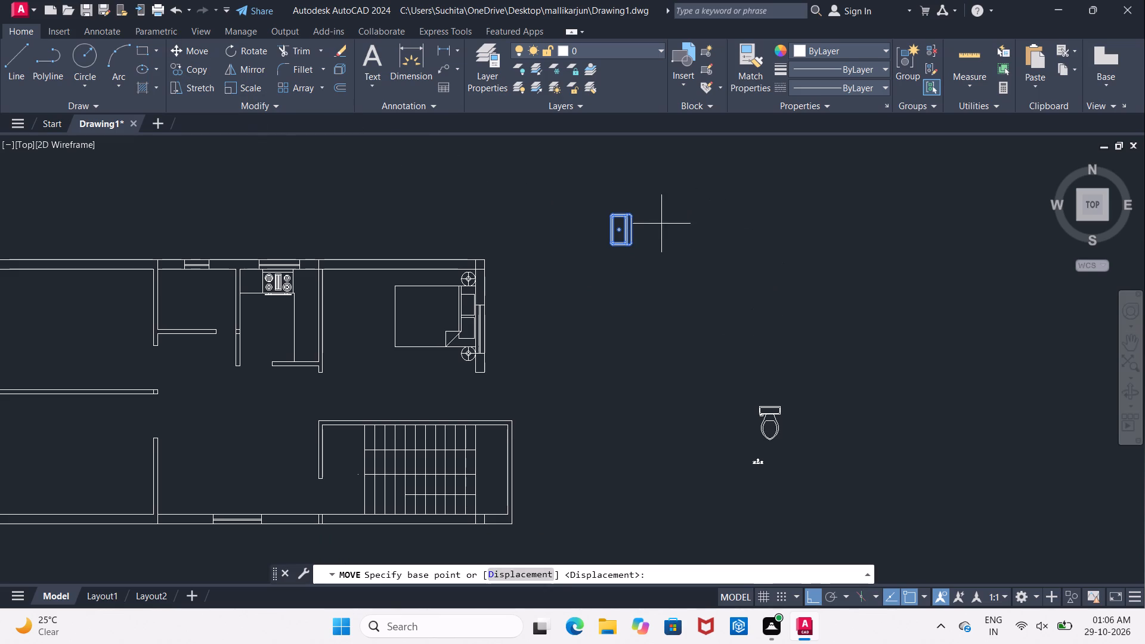
scroll(626, 228, "up", 3)
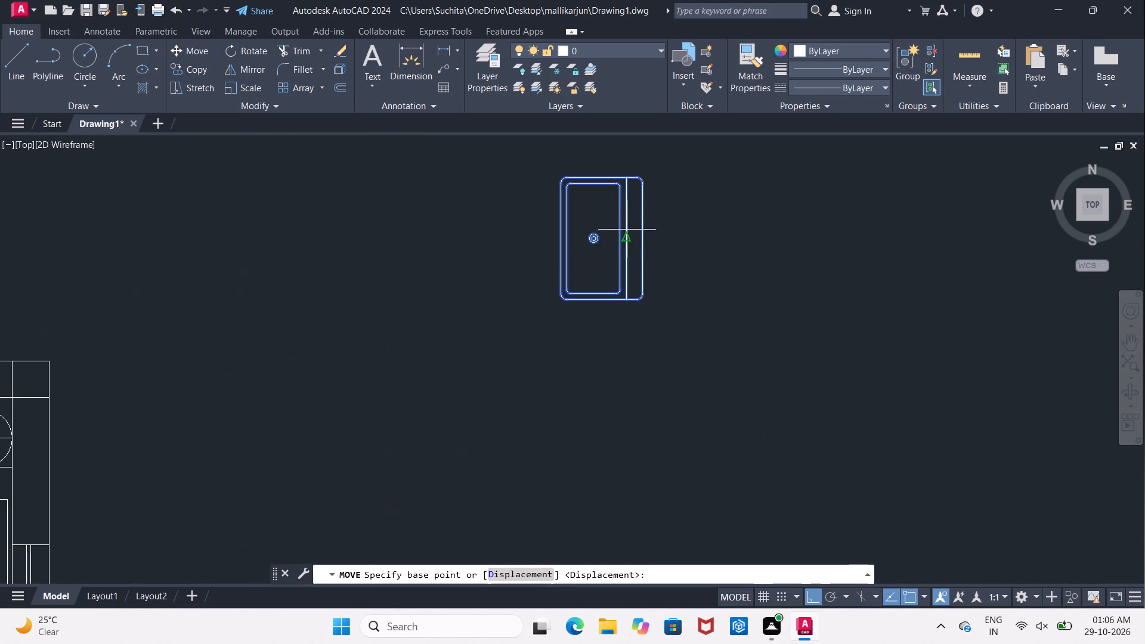
left_click(645, 239)
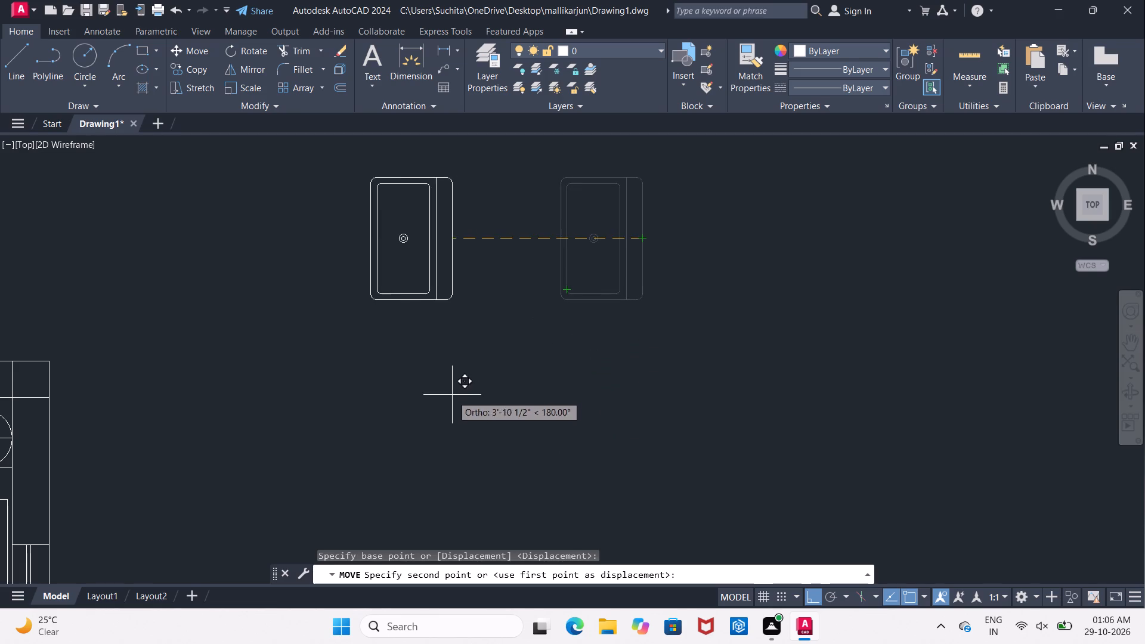
left_click(808, 596)
middle_click_drag(621, 438, 818, 371)
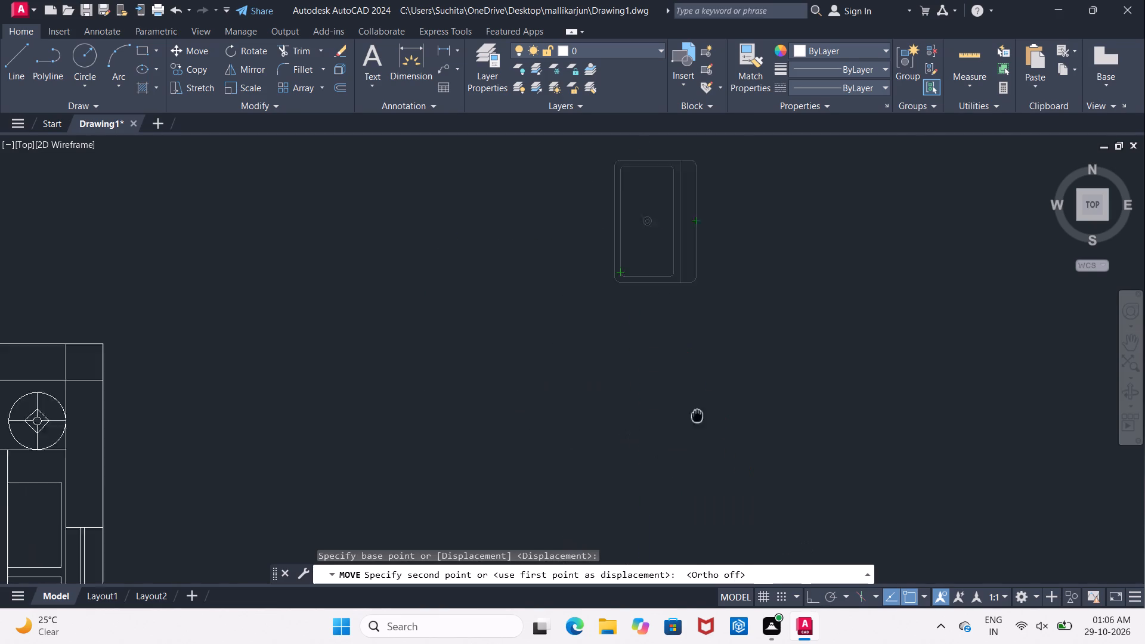
middle_click_drag(818, 371, 997, 298)
middle_click_drag(533, 345, 878, 287)
scroll(878, 287, "down", 2)
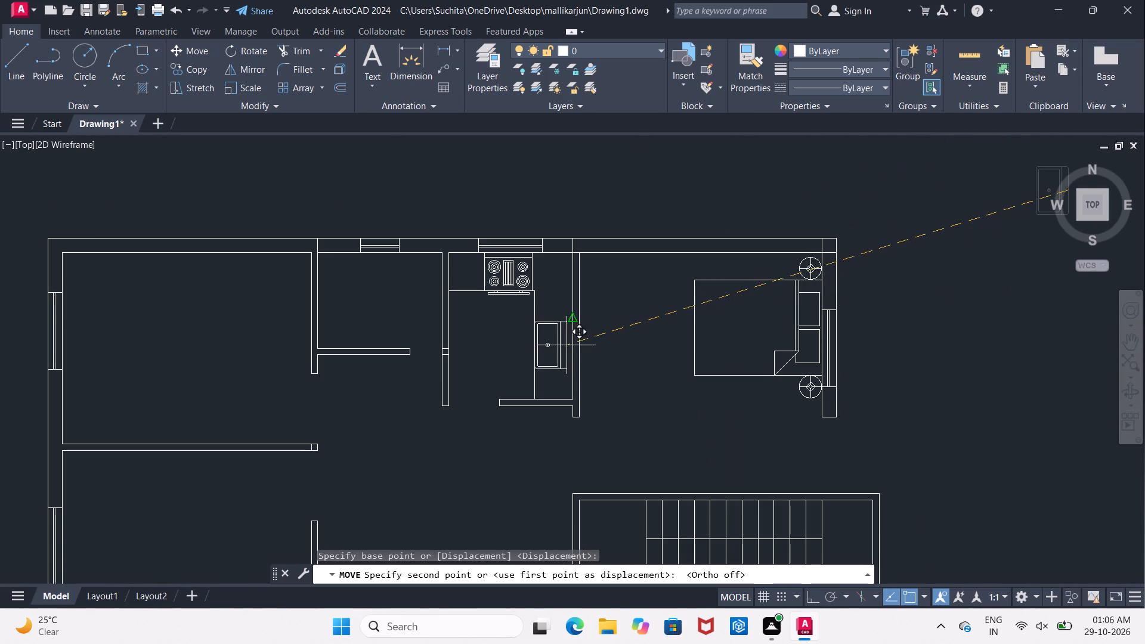
scroll(567, 345, "up", 4)
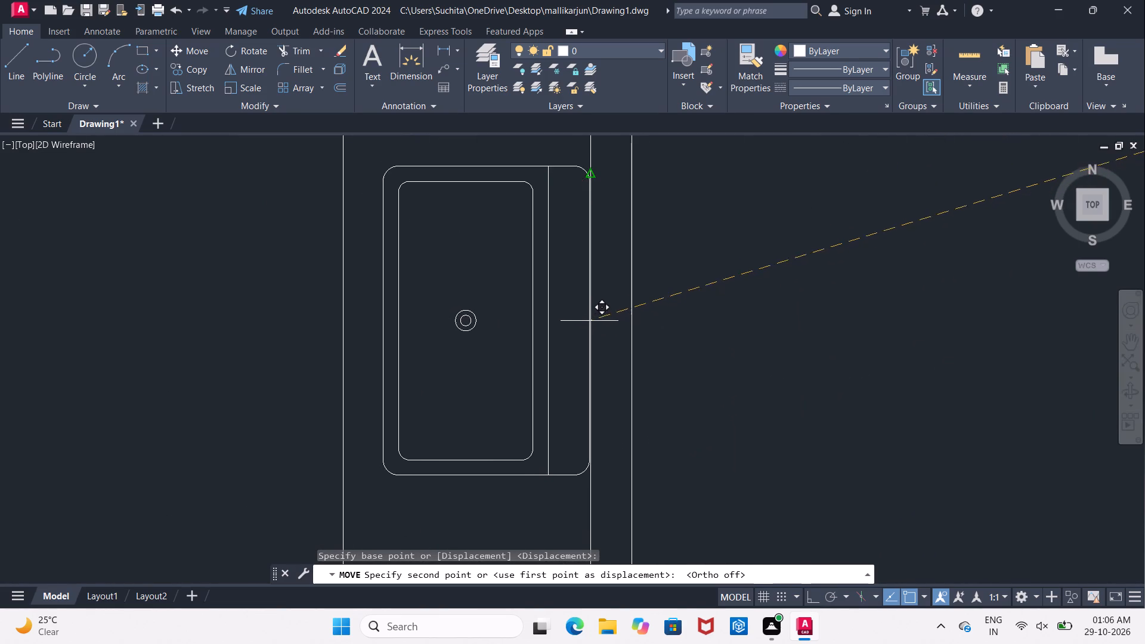
scroll(590, 300, "down", 2)
middle_click_drag(590, 311, 577, 393)
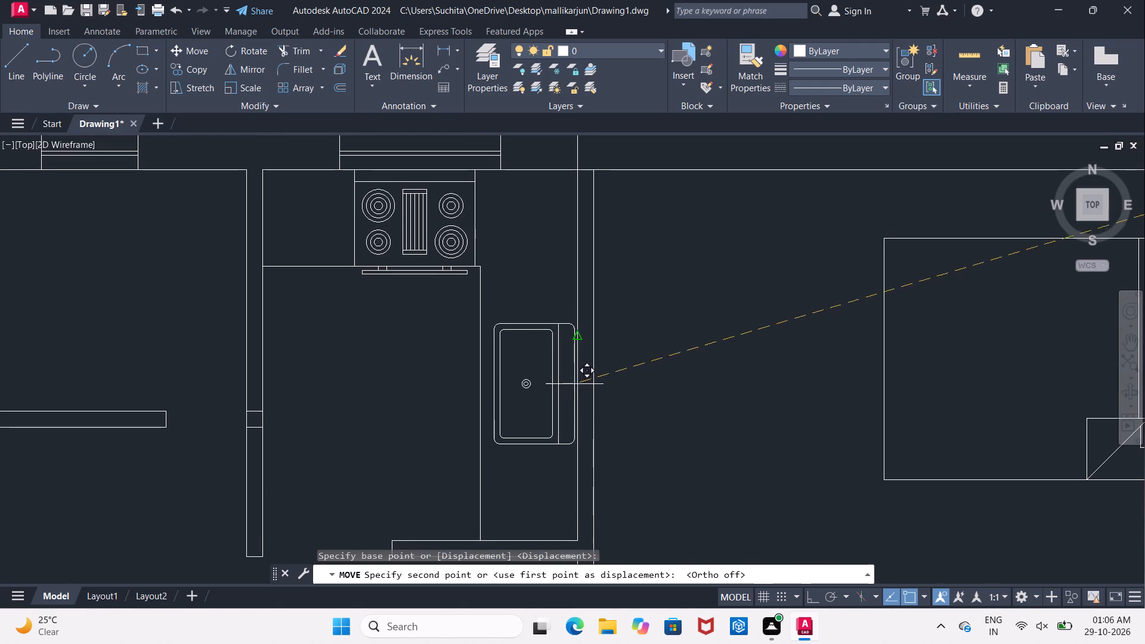
left_click(577, 337)
Move the sink a short distance straight south along the east counter with Ortho on.
scroll(577, 337, "down", 2)
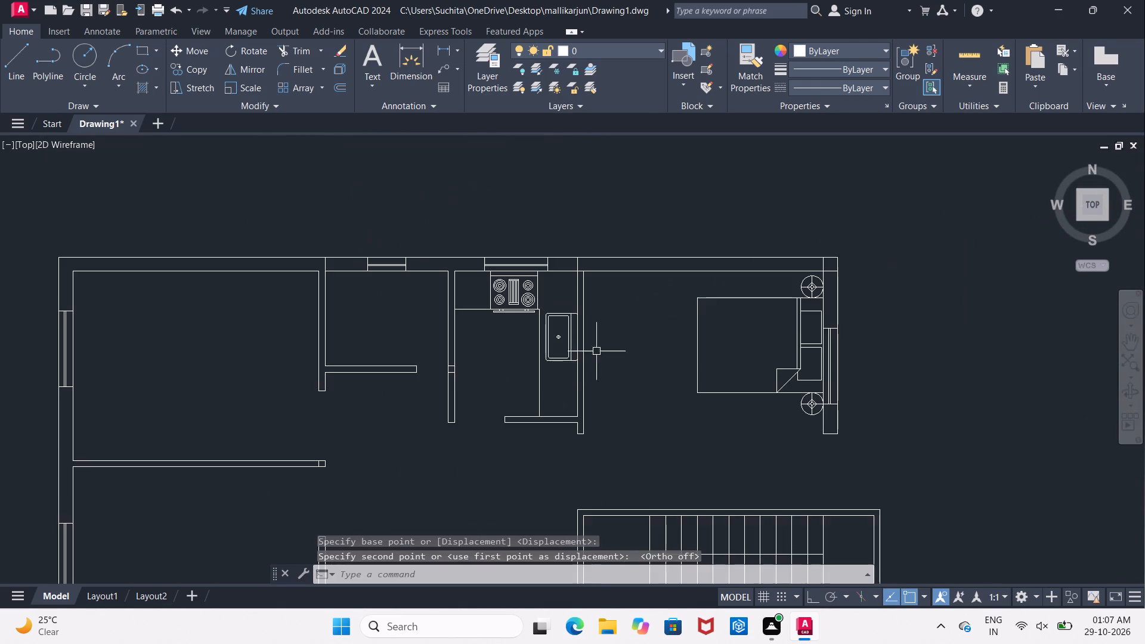
middle_click_drag(640, 364, 612, 311)
scroll(534, 315, "up", 2)
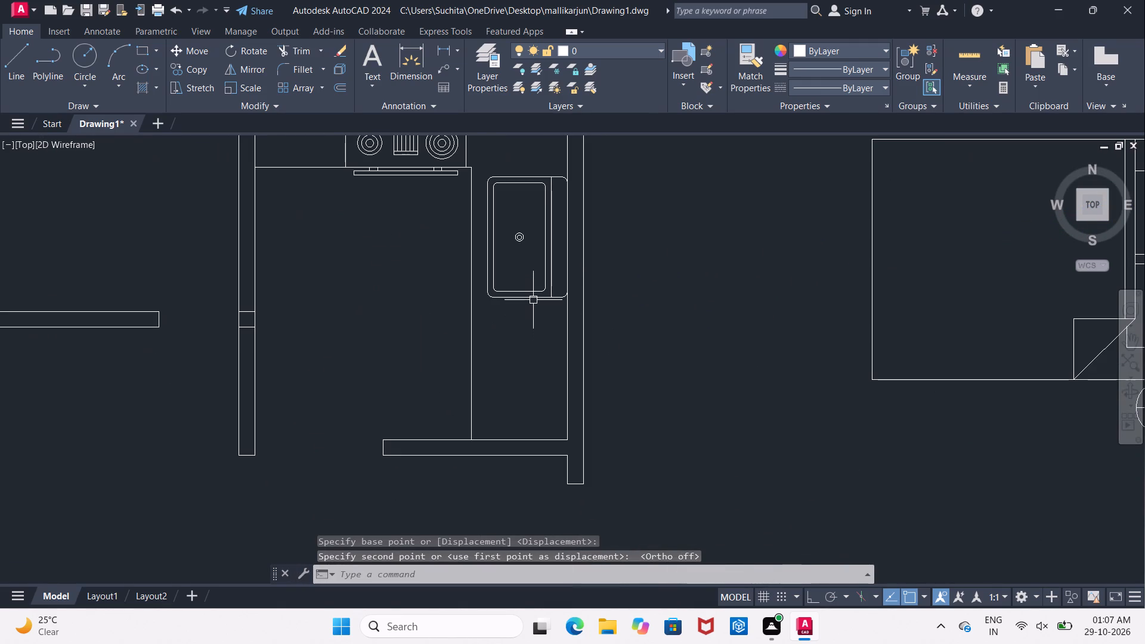
left_click(533, 300)
left_click(191, 53)
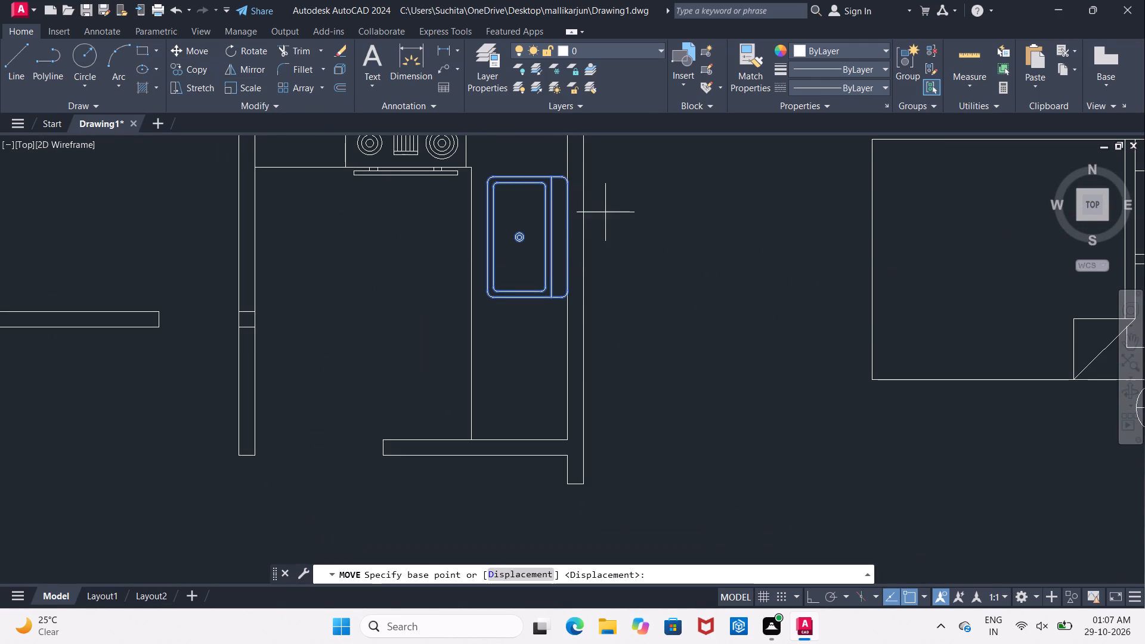
left_click(609, 211)
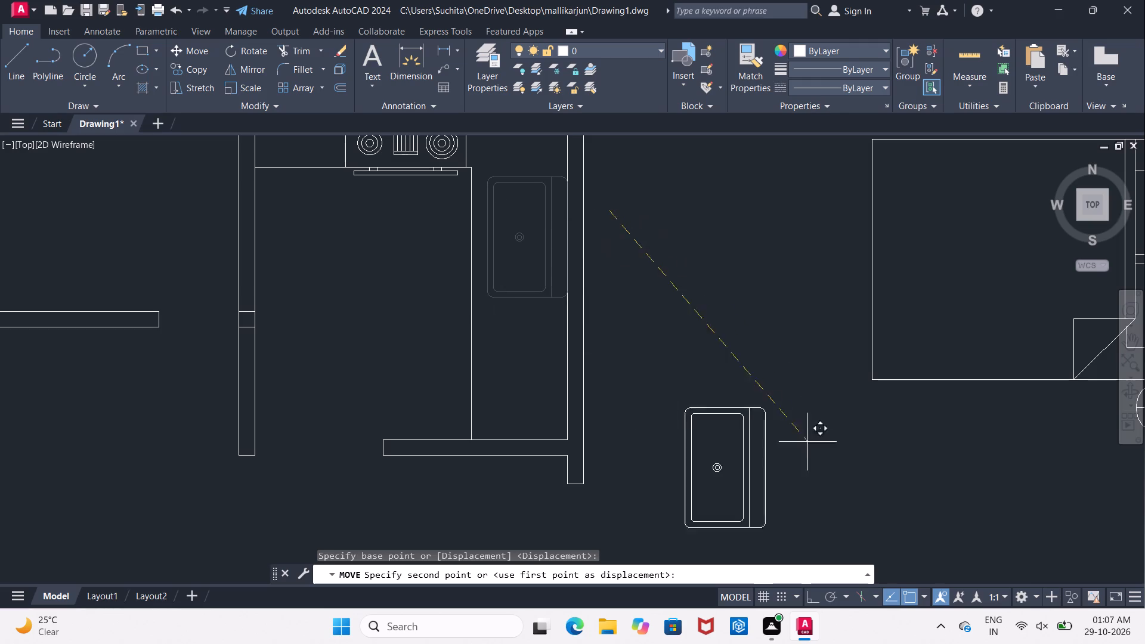
left_click(811, 597)
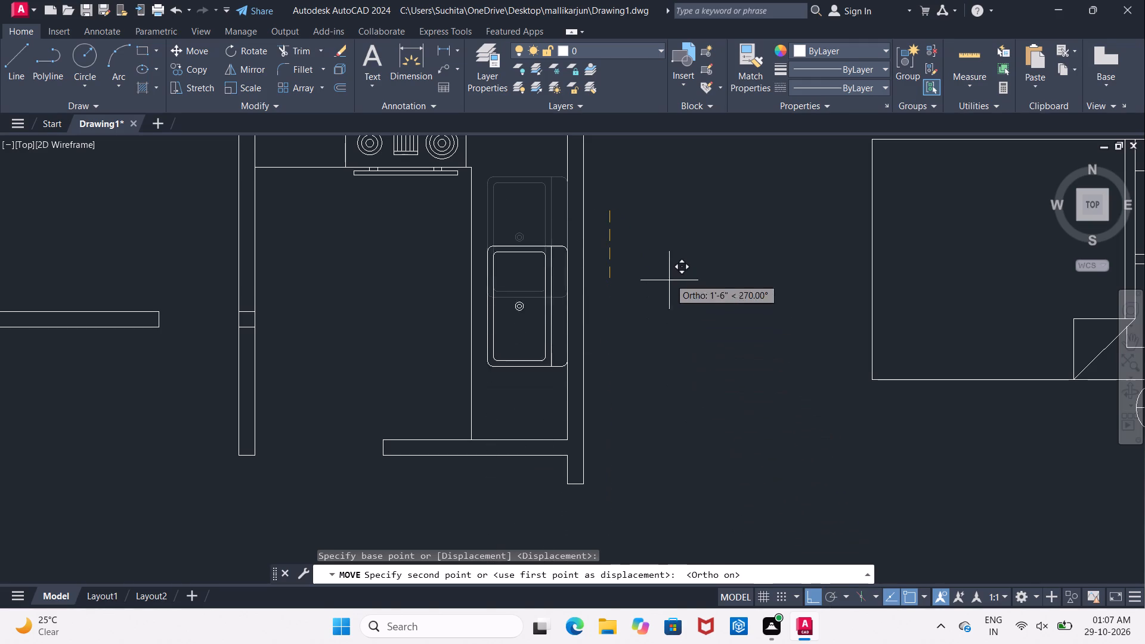
left_click(644, 256)
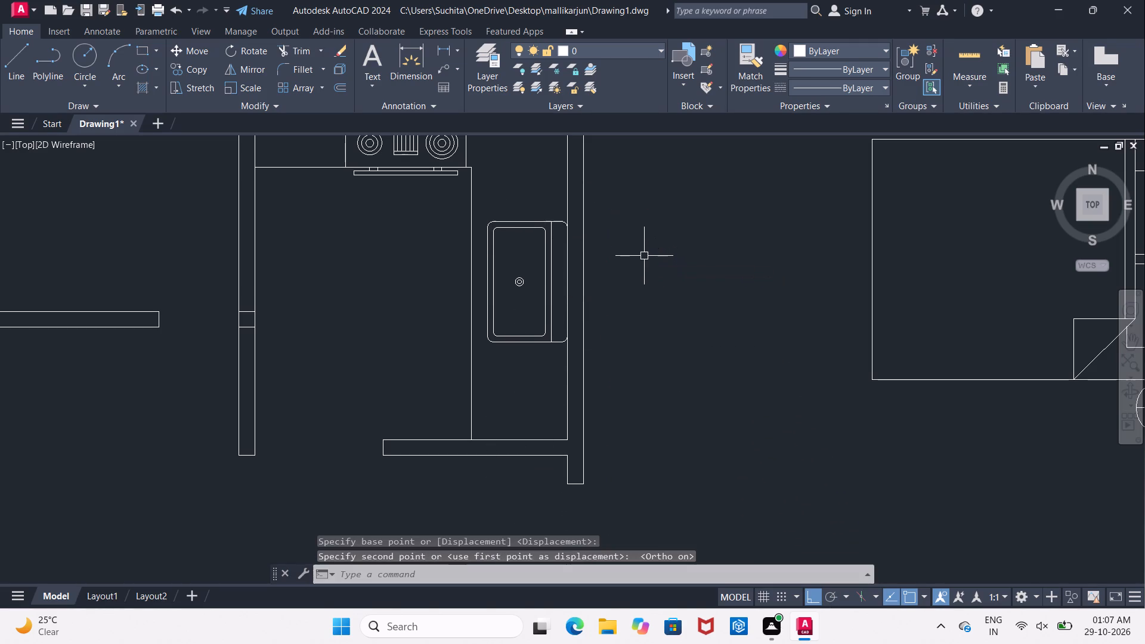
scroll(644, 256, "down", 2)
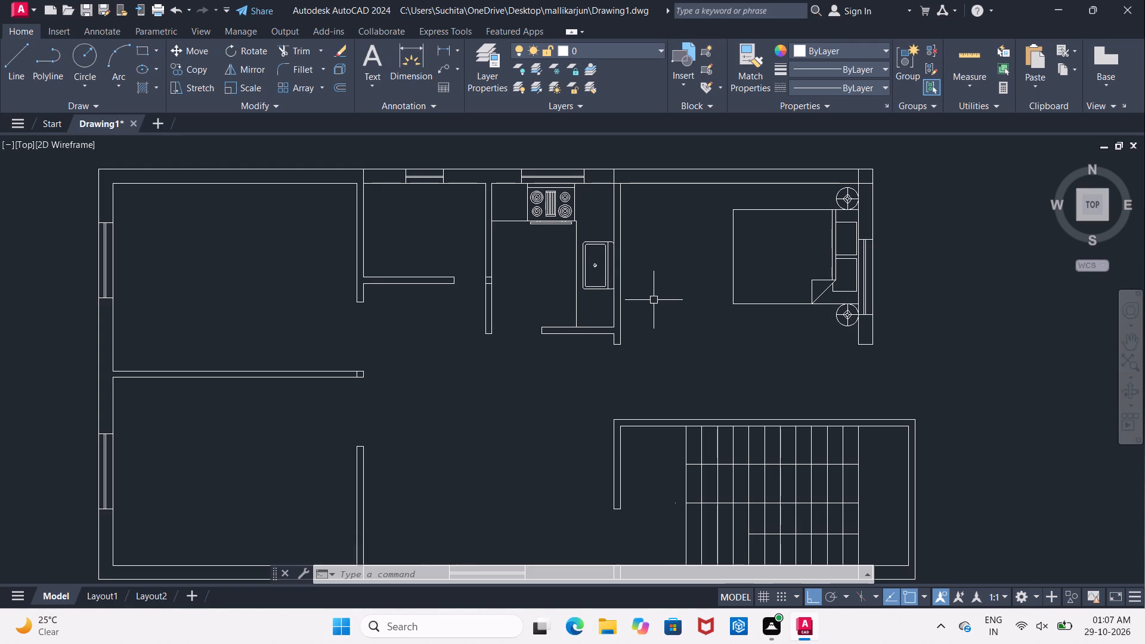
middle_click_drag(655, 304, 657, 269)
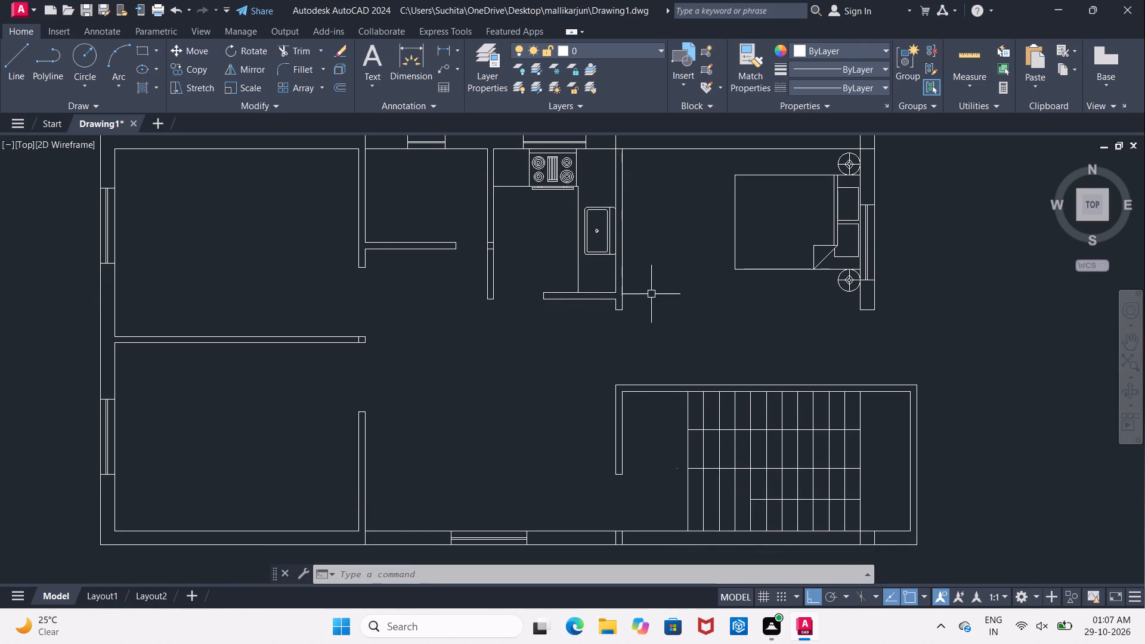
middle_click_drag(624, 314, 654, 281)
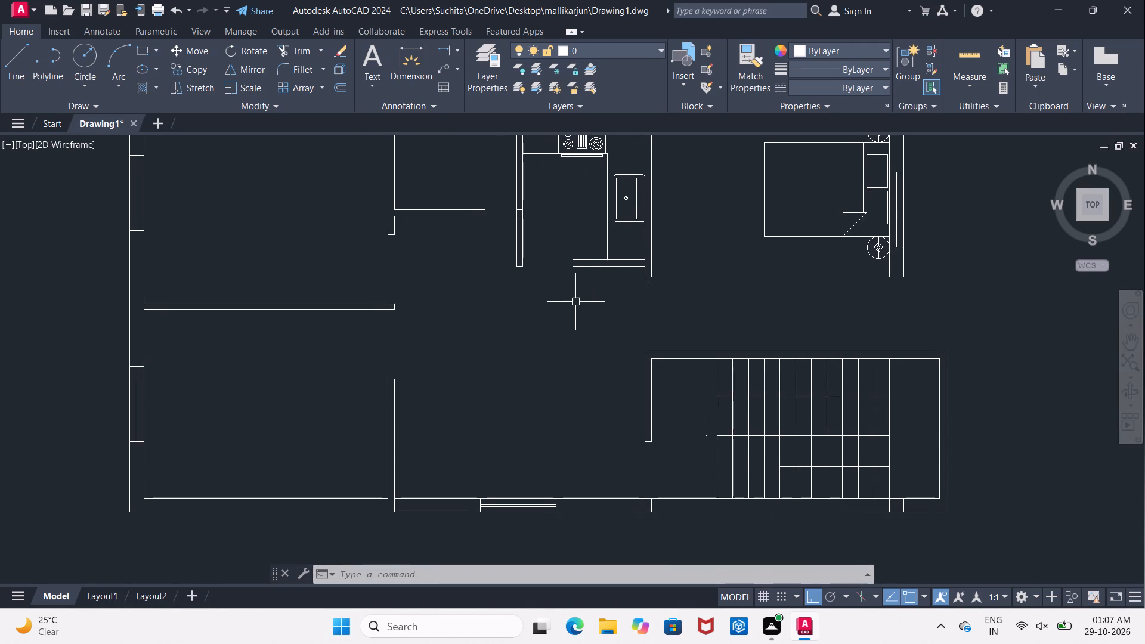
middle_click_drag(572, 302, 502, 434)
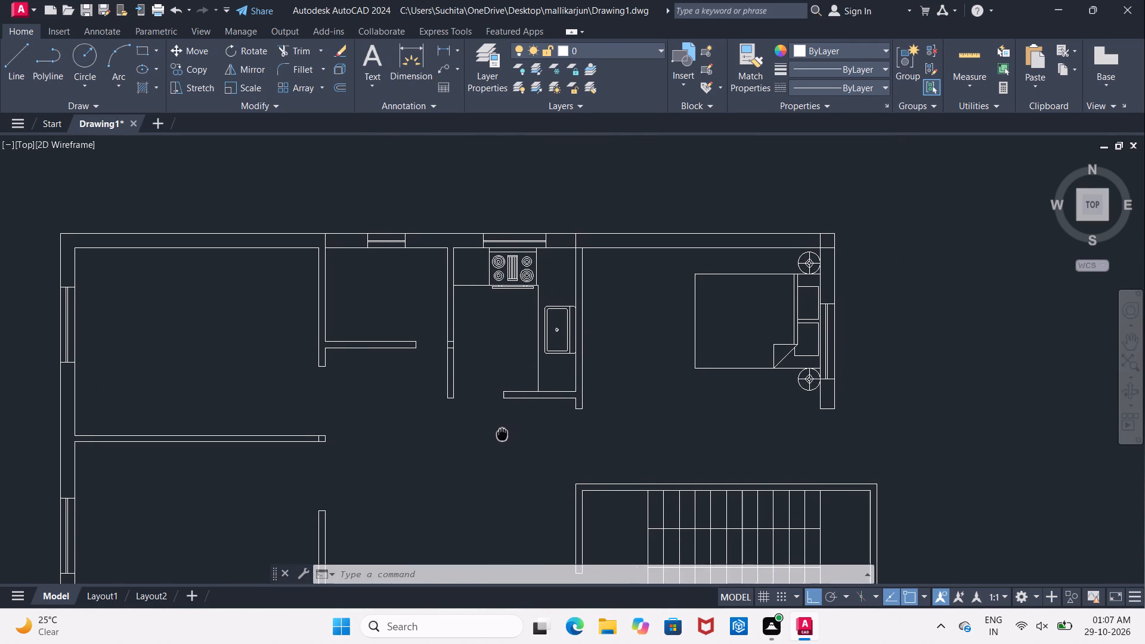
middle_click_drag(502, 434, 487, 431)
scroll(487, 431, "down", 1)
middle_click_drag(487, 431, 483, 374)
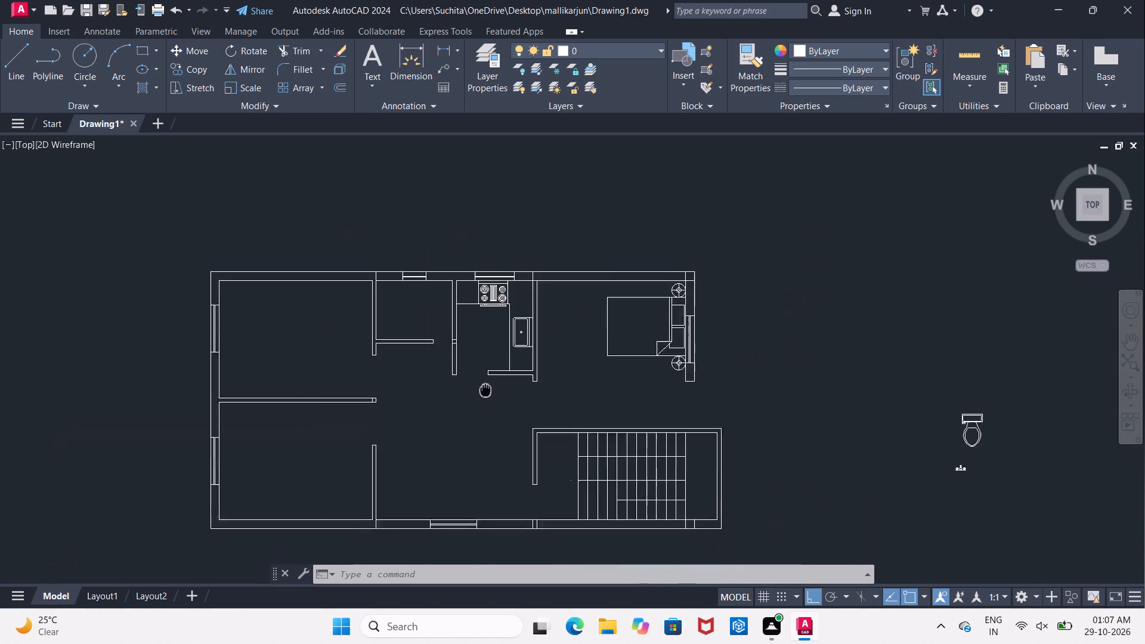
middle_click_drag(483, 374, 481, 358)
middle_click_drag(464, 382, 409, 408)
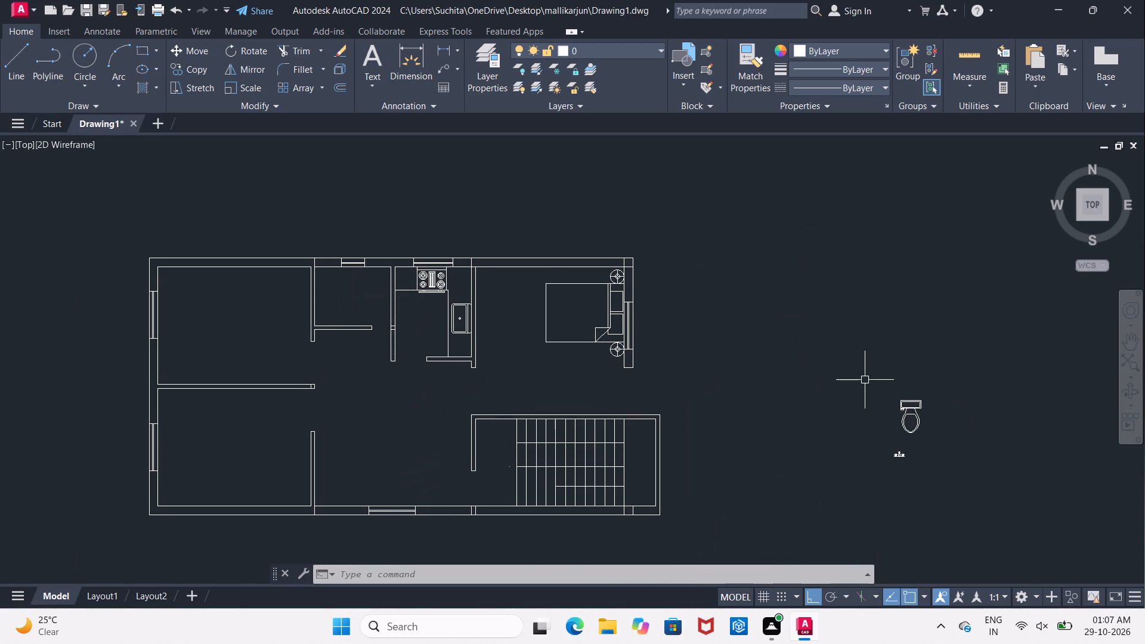
Move the toilet by its tank's back-edge midpoint onto the bathroom north wall's inner face, centred below the window, with Ortho off.
left_click(864, 380)
left_click(932, 435)
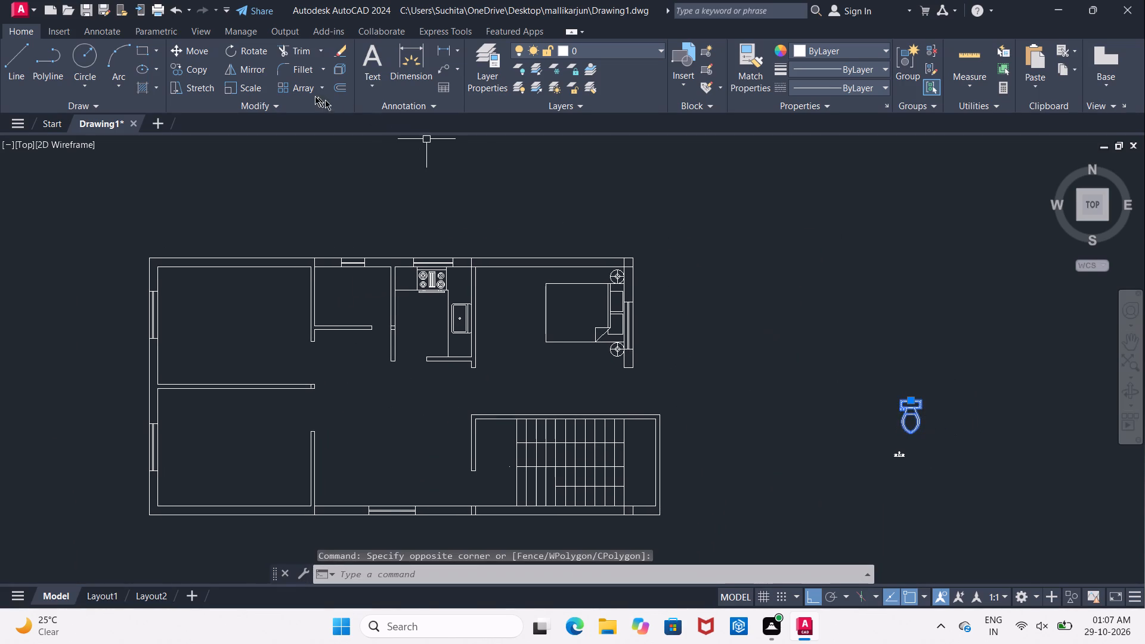
left_click(184, 57)
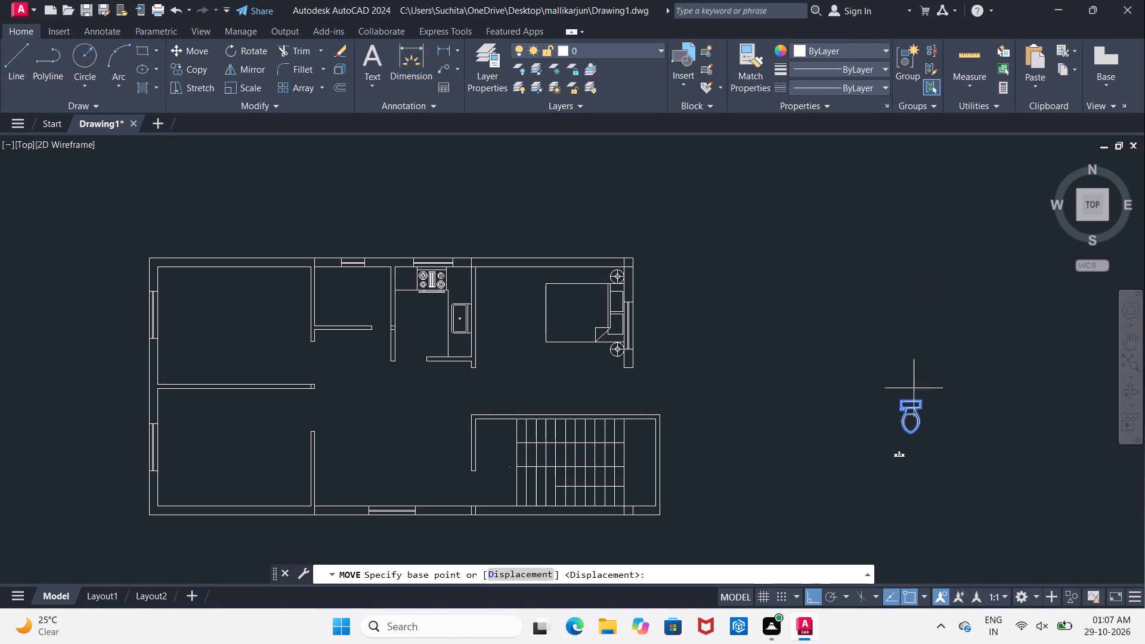
scroll(913, 398, "up", 7)
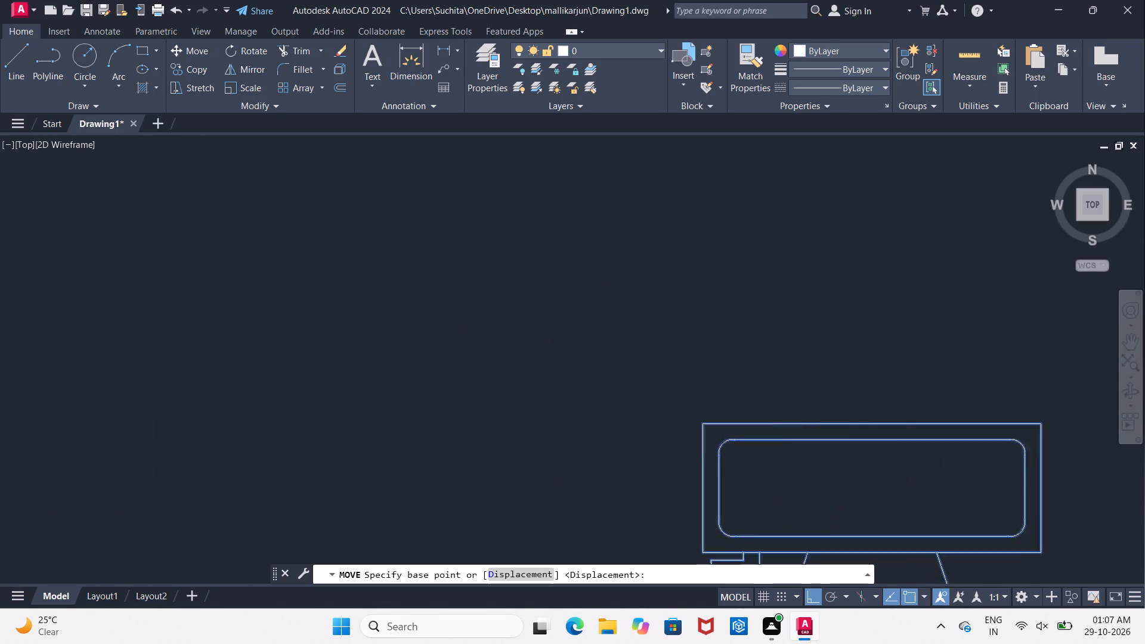
left_click(865, 420)
scroll(801, 311, "down", 7)
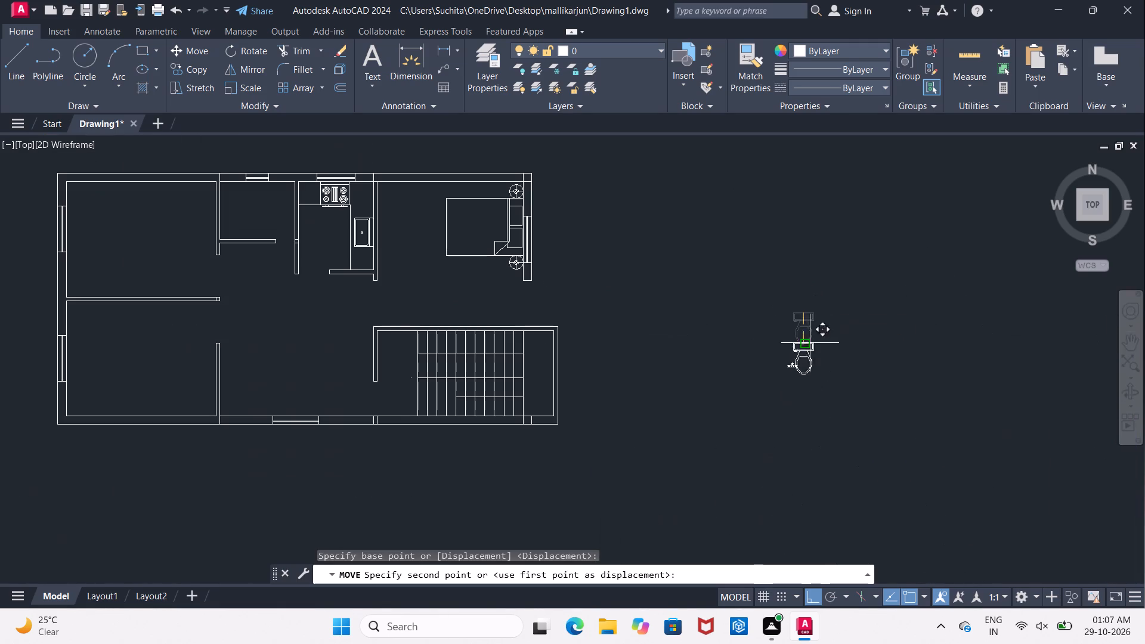
left_click(809, 593)
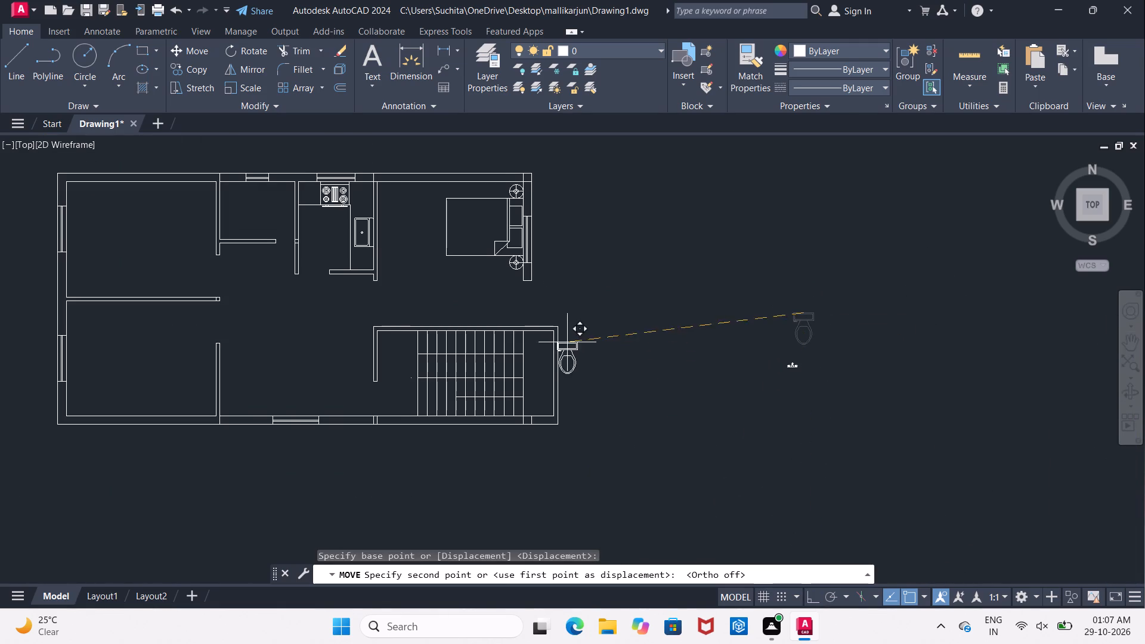
middle_click_drag(565, 346, 768, 412)
middle_click_drag(467, 273, 453, 363)
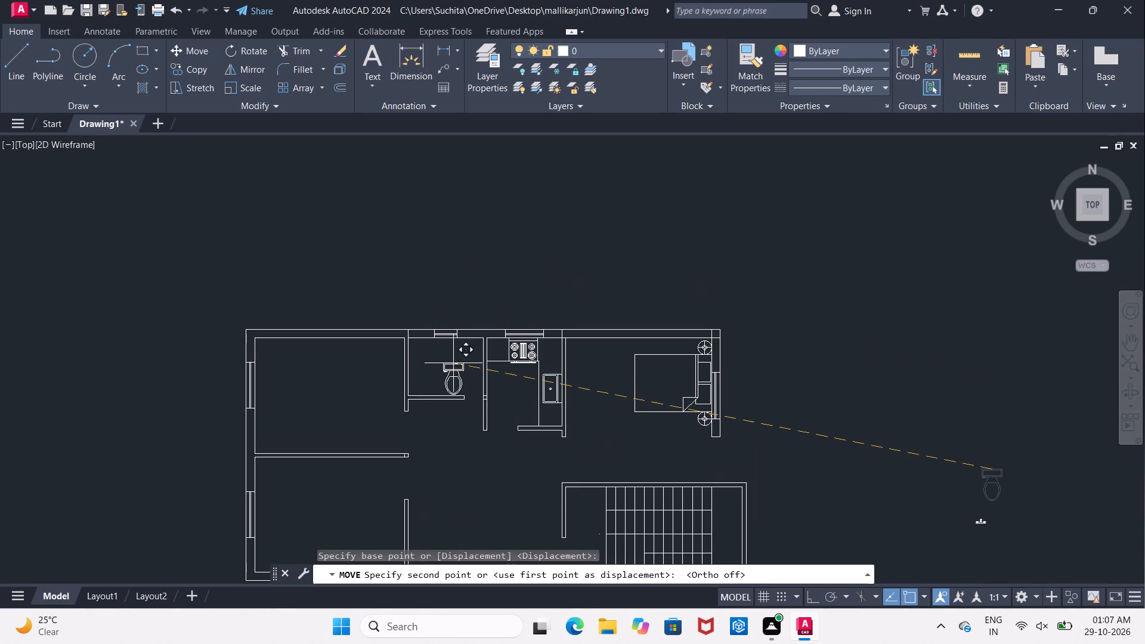
scroll(445, 342, "up", 1)
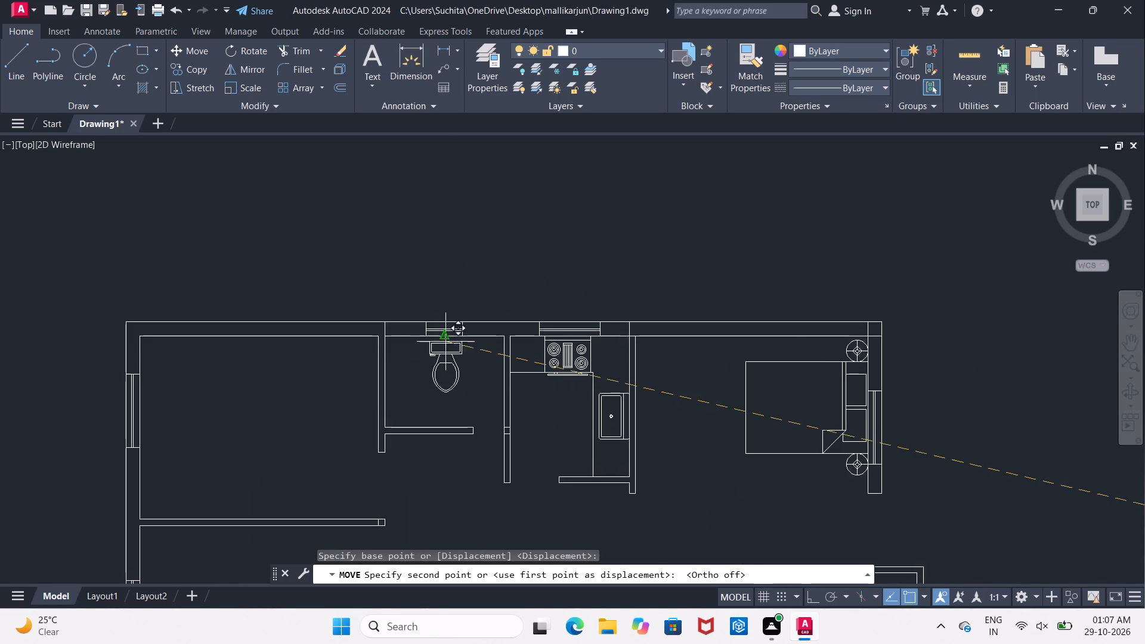
scroll(445, 345, "up", 3)
middle_click_drag(438, 325, 442, 370)
scroll(443, 366, "up", 1)
left_click(427, 345)
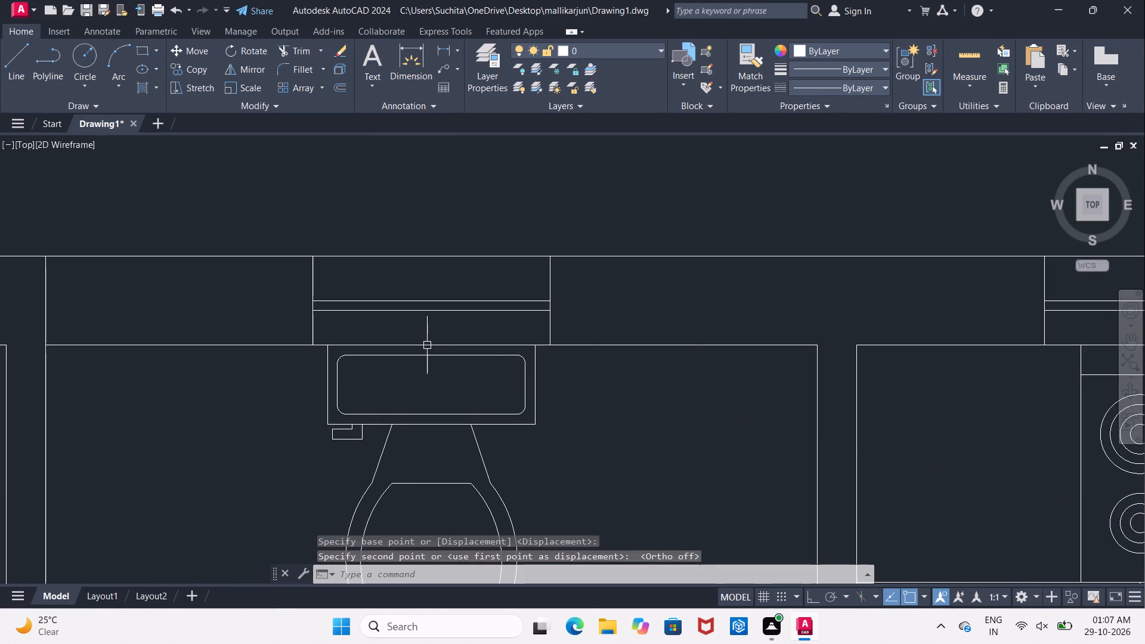
Move the small tap fixture from outside the plan into the bathroom, just southwest of the toilet.
scroll(427, 345, "down", 2)
middle_click_drag(444, 378, 435, 301)
scroll(441, 315, "down", 1)
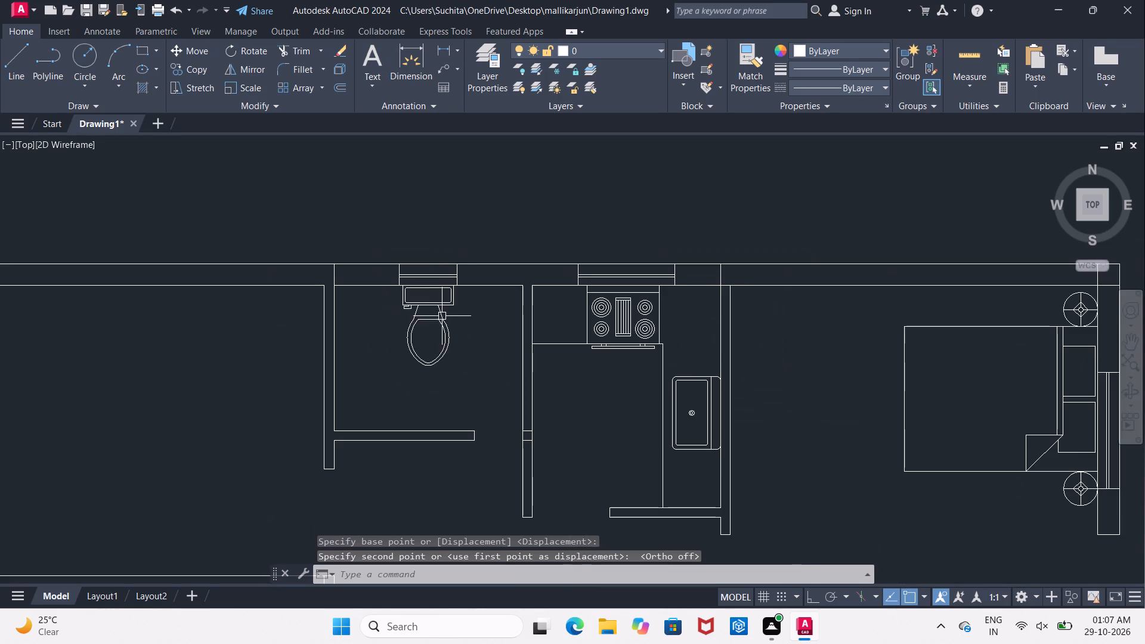
scroll(445, 329, "down", 2)
middle_click_drag(447, 337, 395, 338)
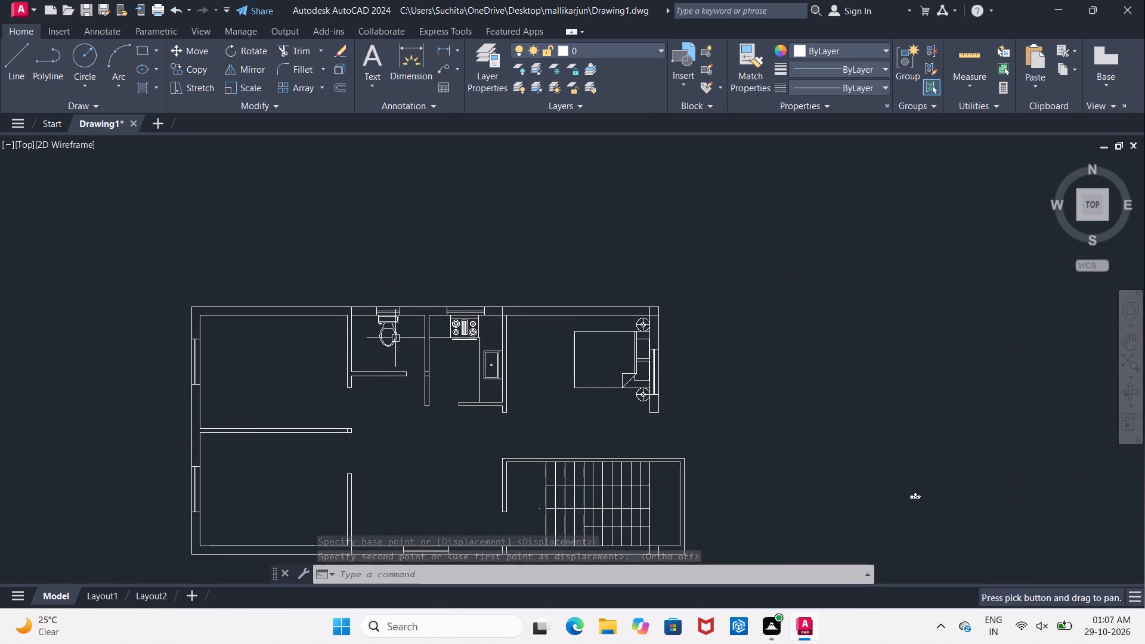
scroll(402, 339, "down", 1)
scroll(739, 418, "up", 2)
middle_click_drag(723, 410, 701, 357)
scroll(692, 401, "up", 1)
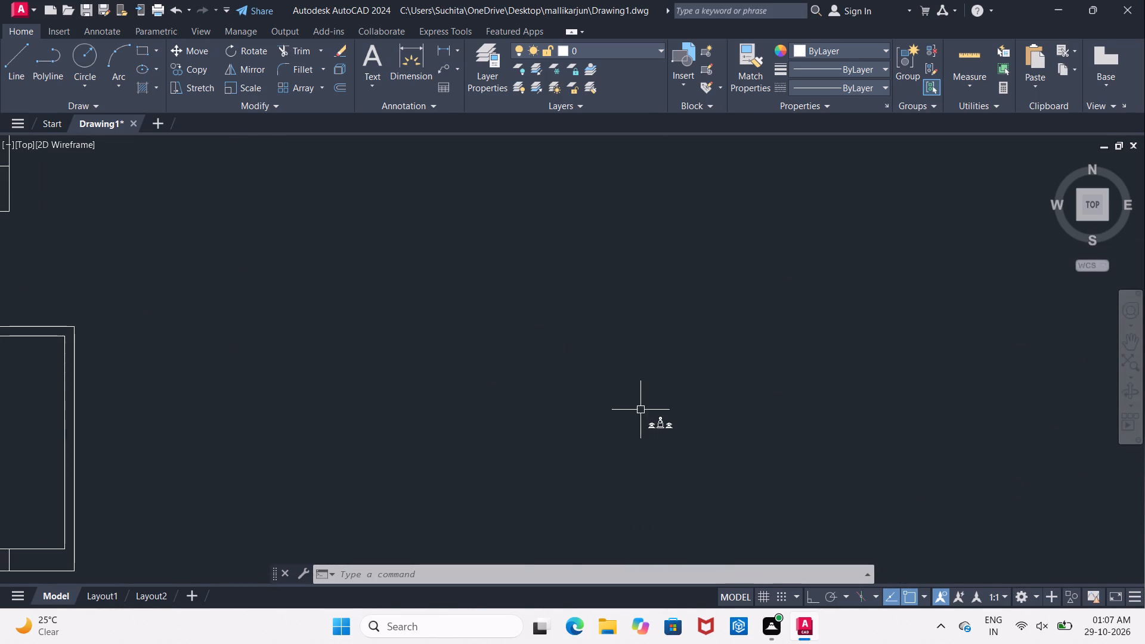
left_click(627, 410)
left_click(696, 455)
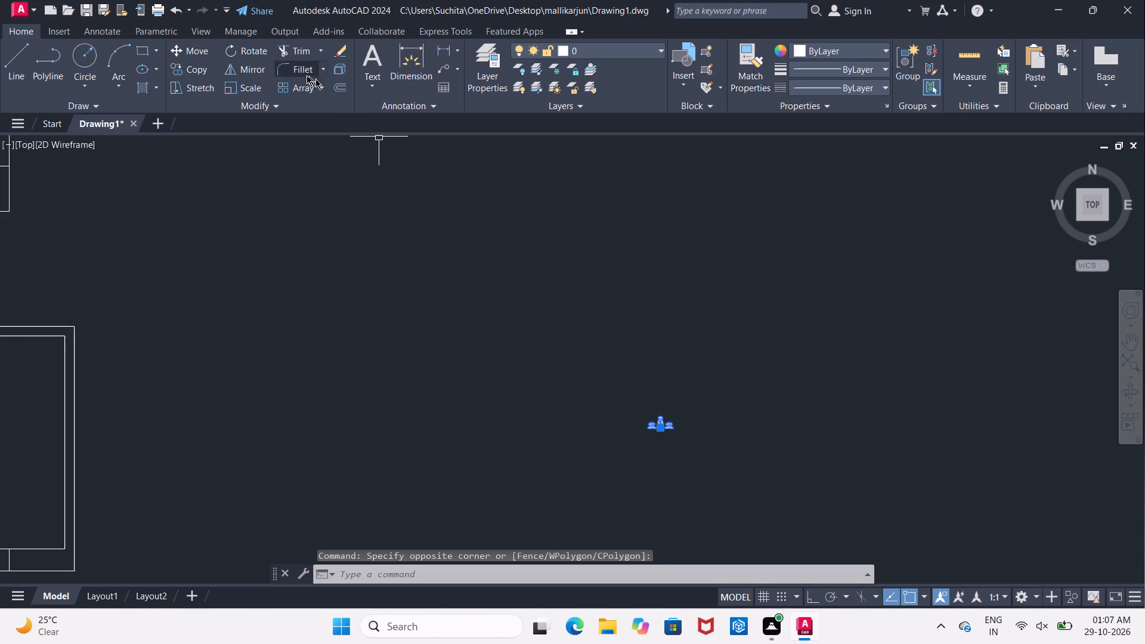
left_click(199, 55)
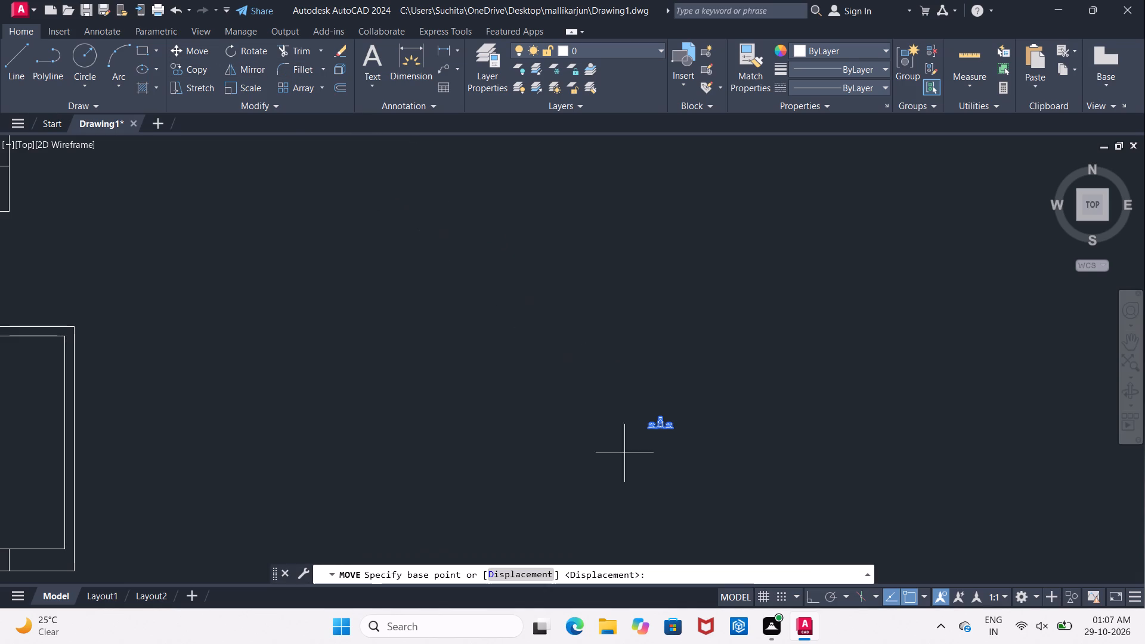
left_click(663, 417)
middle_click_drag(683, 312, 909, 240)
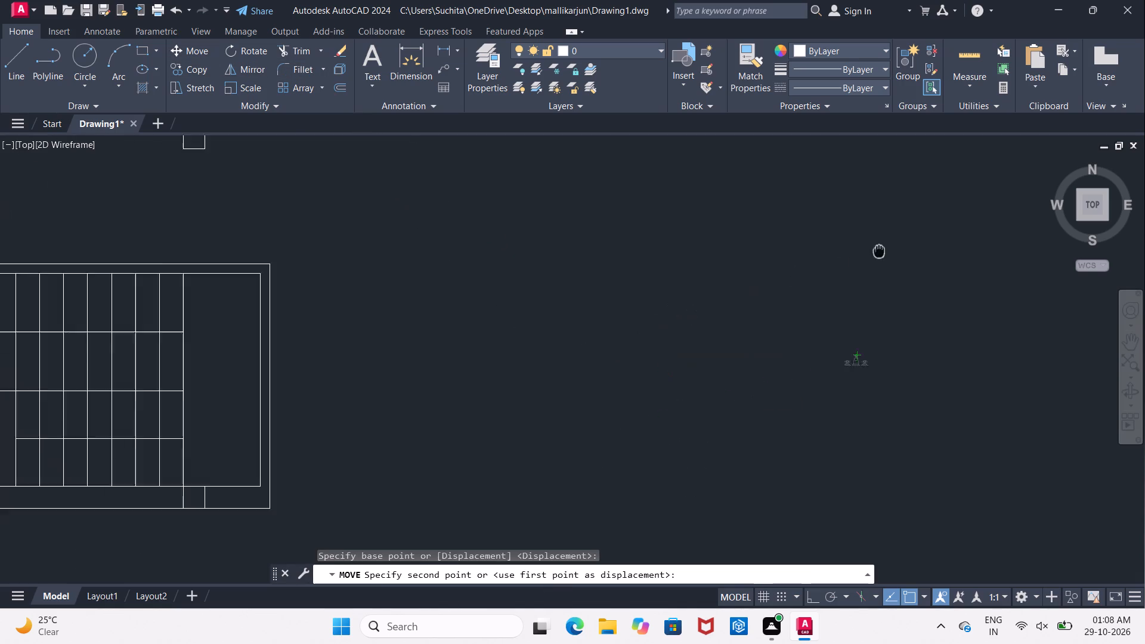
middle_click_drag(909, 240, 921, 236)
middle_click_drag(357, 348, 679, 451)
scroll(676, 460, "down", 2)
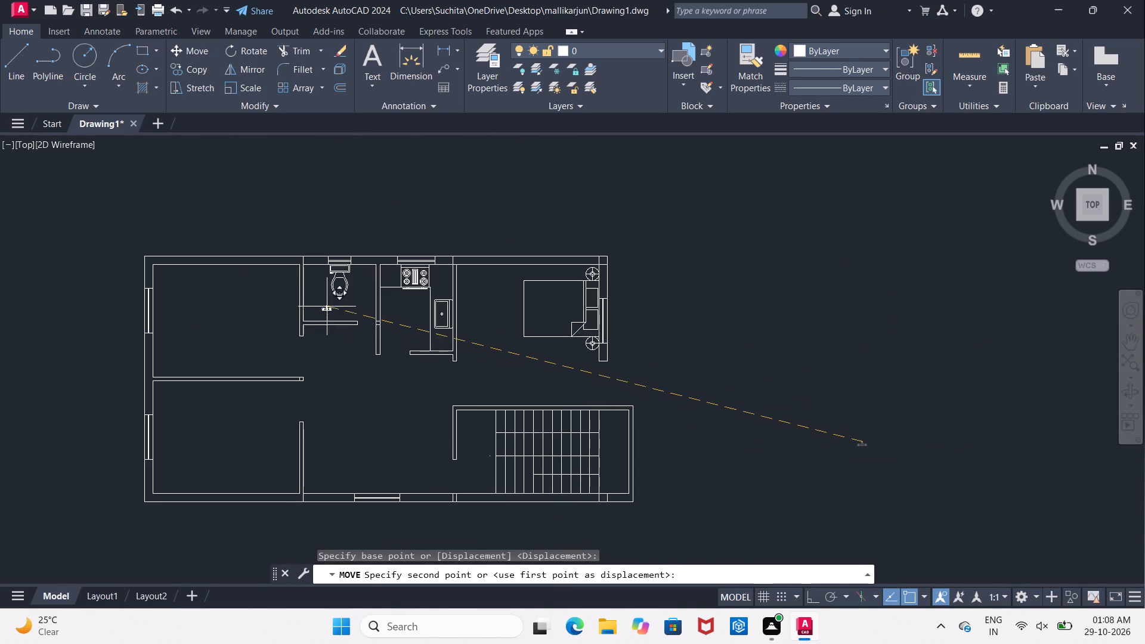
scroll(308, 301, "up", 4)
left_click(321, 293)
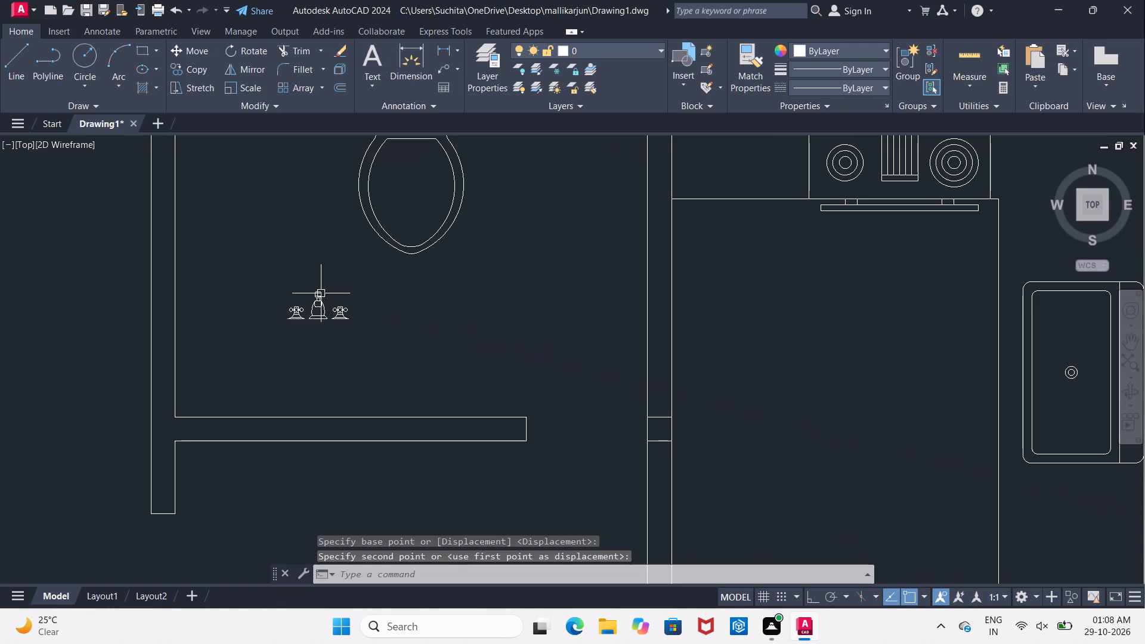
key("Escape")
Rotate the tap fixture by 270° about the east end of its base with Ortho on.
left_click_drag(270, 283, 282, 298)
left_click(368, 342)
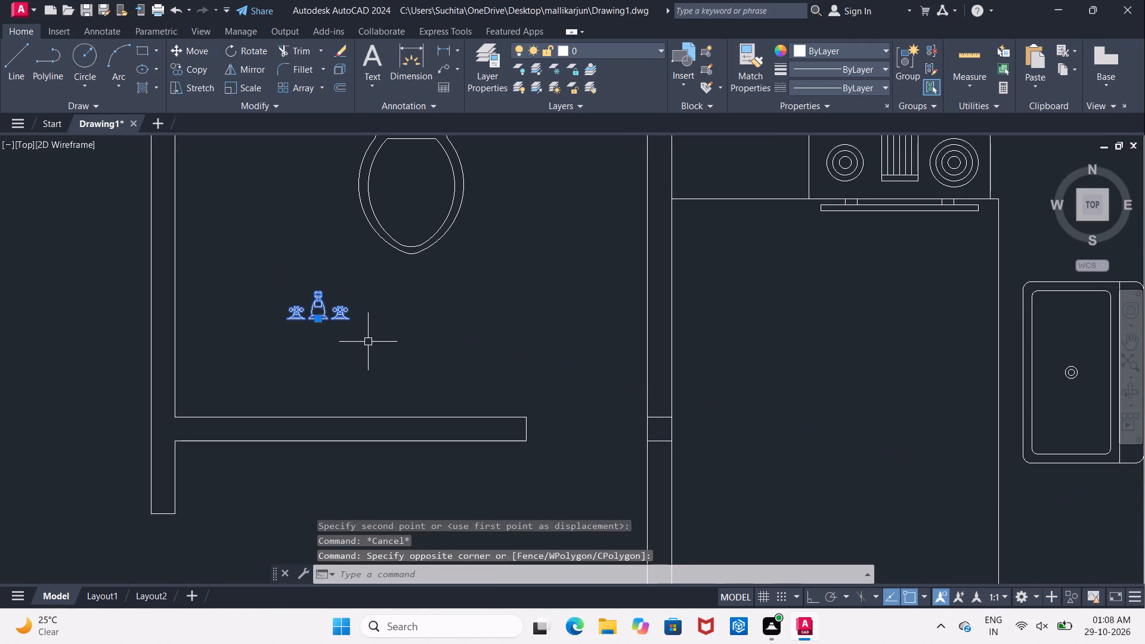
left_click(231, 50)
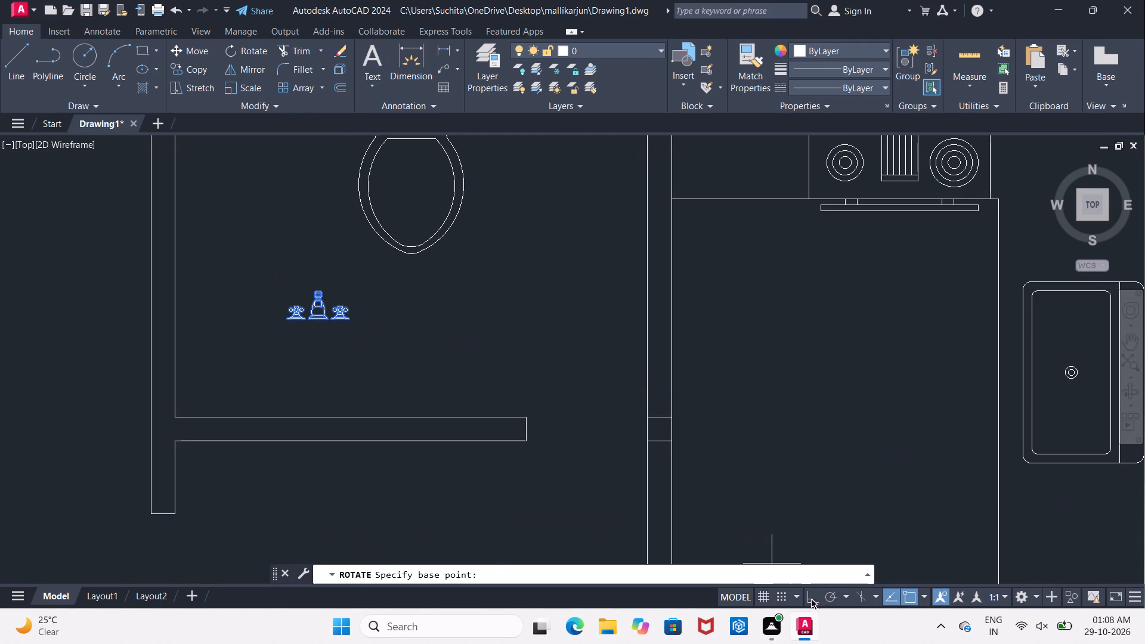
left_click(811, 598)
left_click(351, 323)
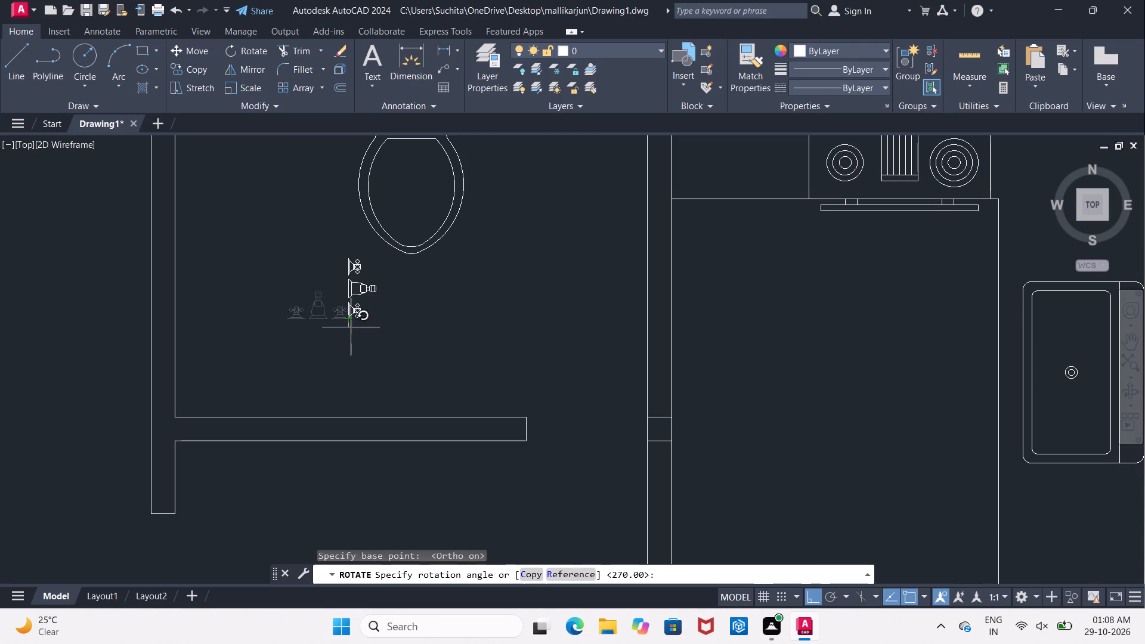
left_click(348, 363)
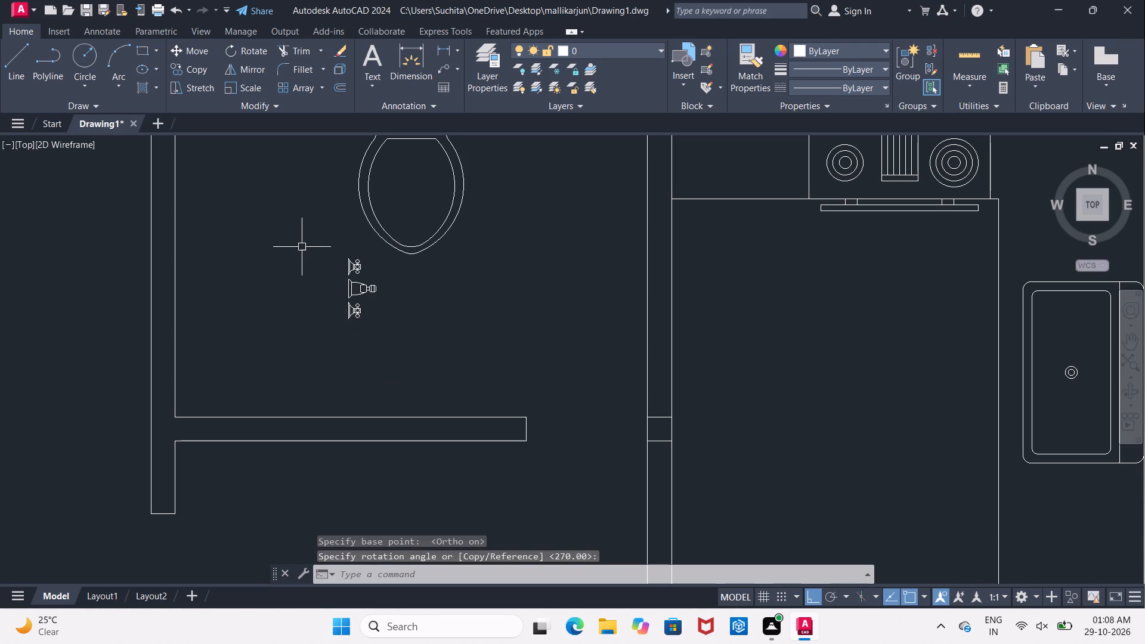
Move the rotated tap fixture by its back edge's midpoint onto the bathroom west wall's inner face with Ortho off.
left_click(302, 246)
left_click(378, 348)
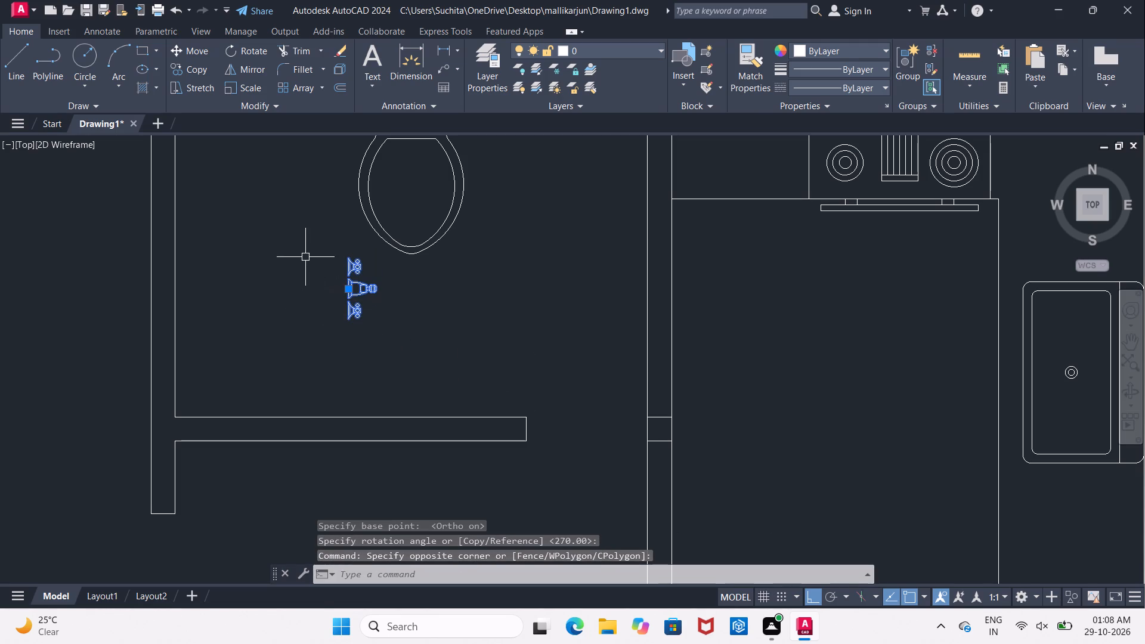
left_click(185, 51)
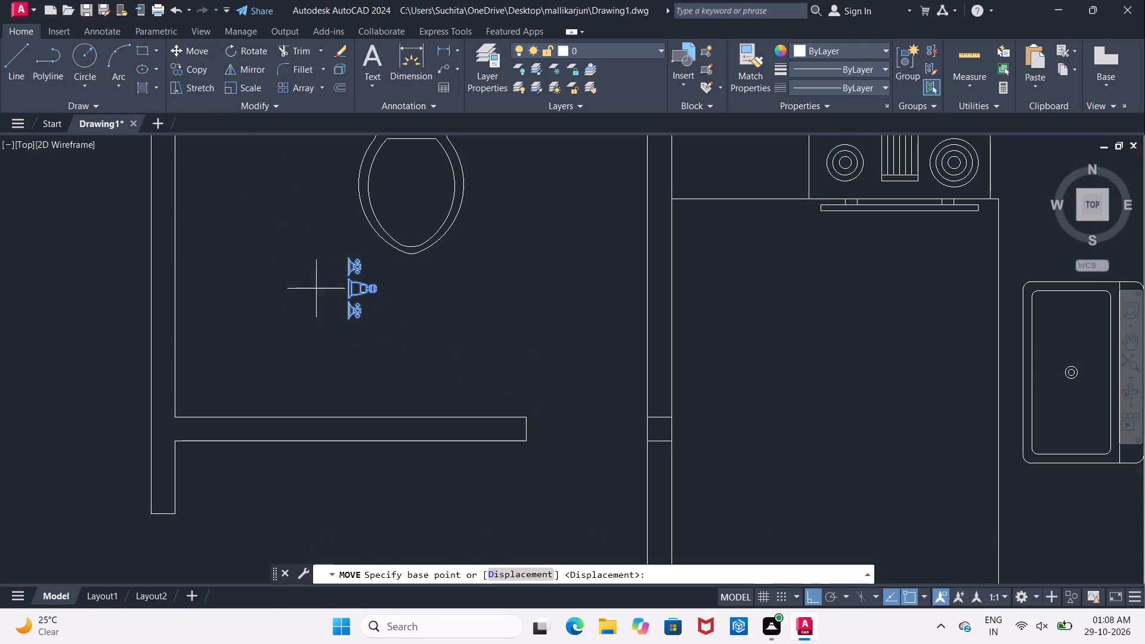
left_click(348, 291)
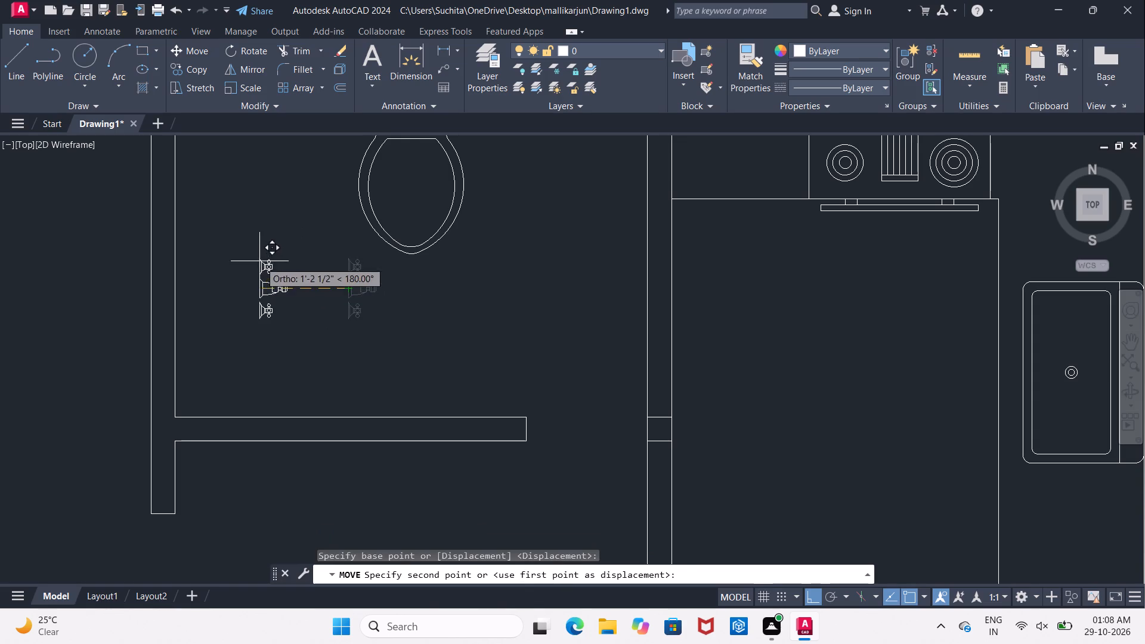
middle_click_drag(259, 261, 292, 309)
left_click(815, 595)
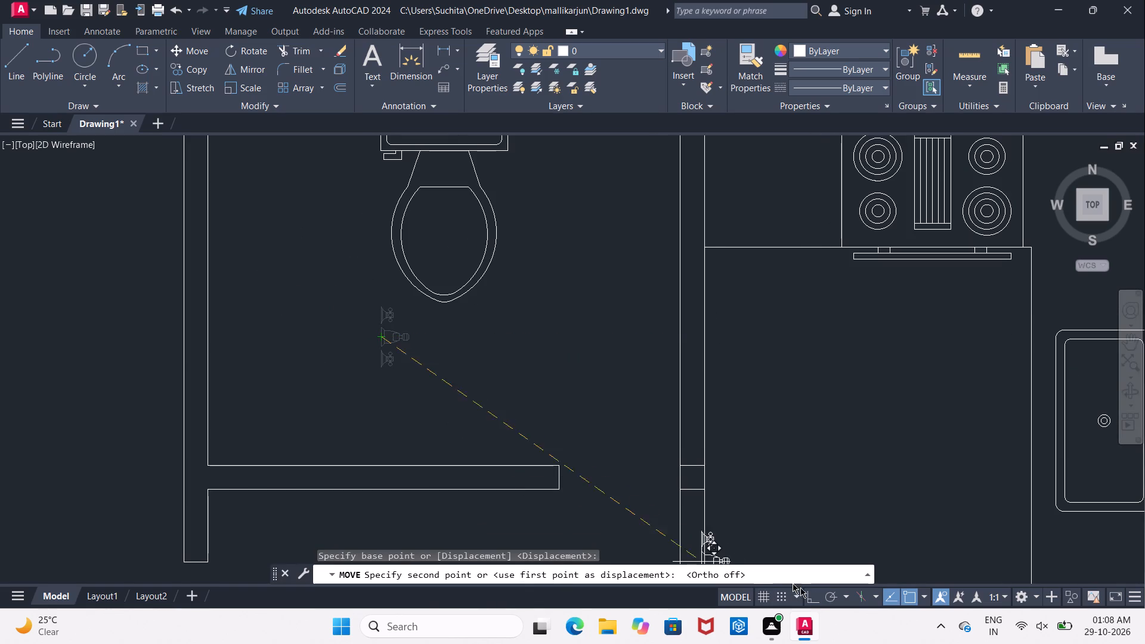
middle_click_drag(417, 335, 526, 484)
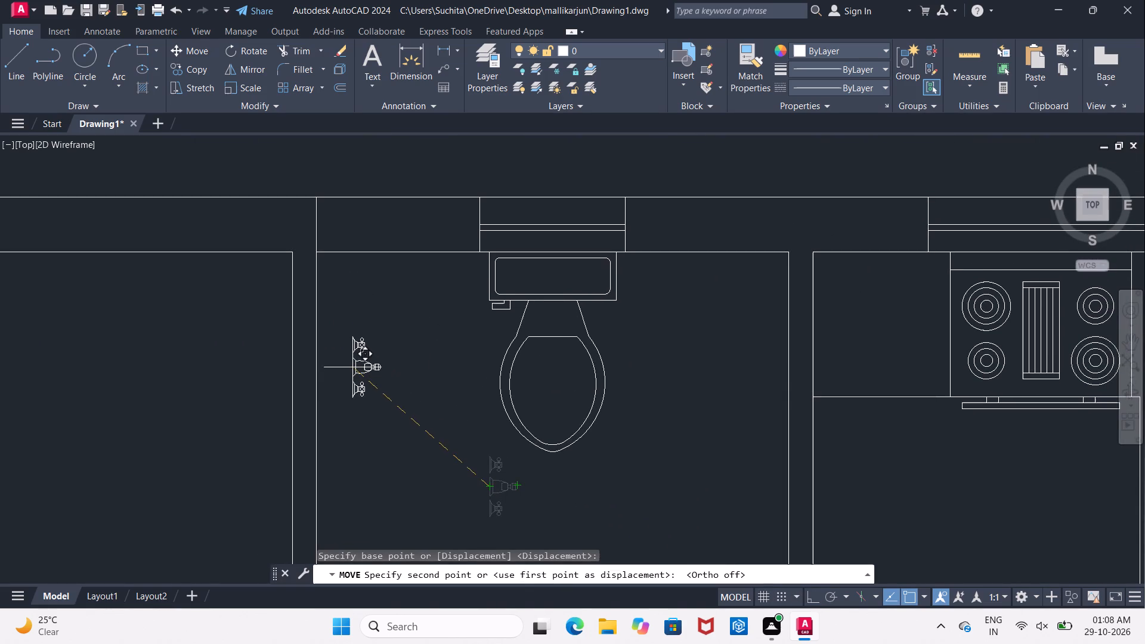
scroll(339, 397, "up", 2)
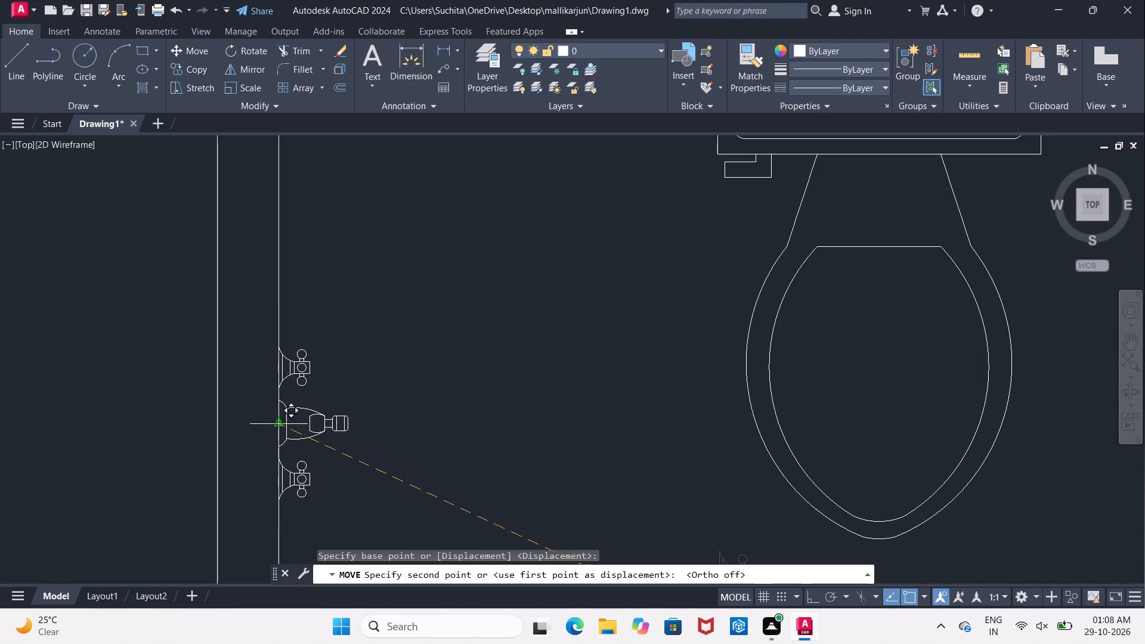
left_click(279, 422)
Scale the tap fixture up to about twice its size about its back edge's midpoint on the west wall.
middle_click_drag(375, 404, 376, 345)
scroll(376, 345, "down", 3)
middle_click_drag(380, 352, 355, 338)
scroll(351, 339, "up", 1)
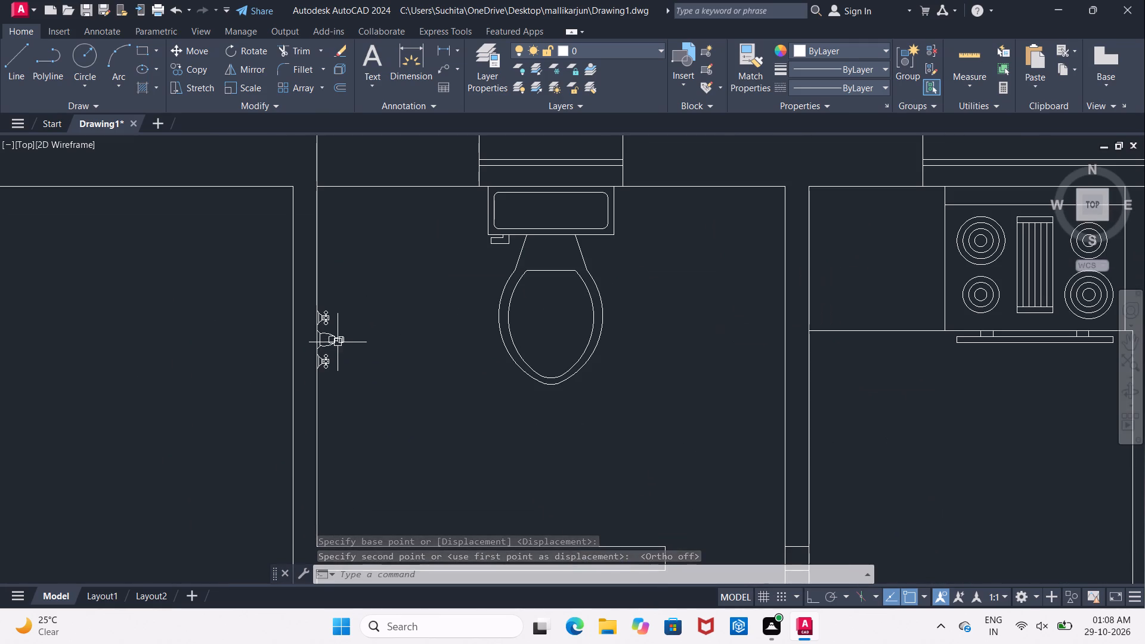
left_click(338, 339)
left_click(246, 83)
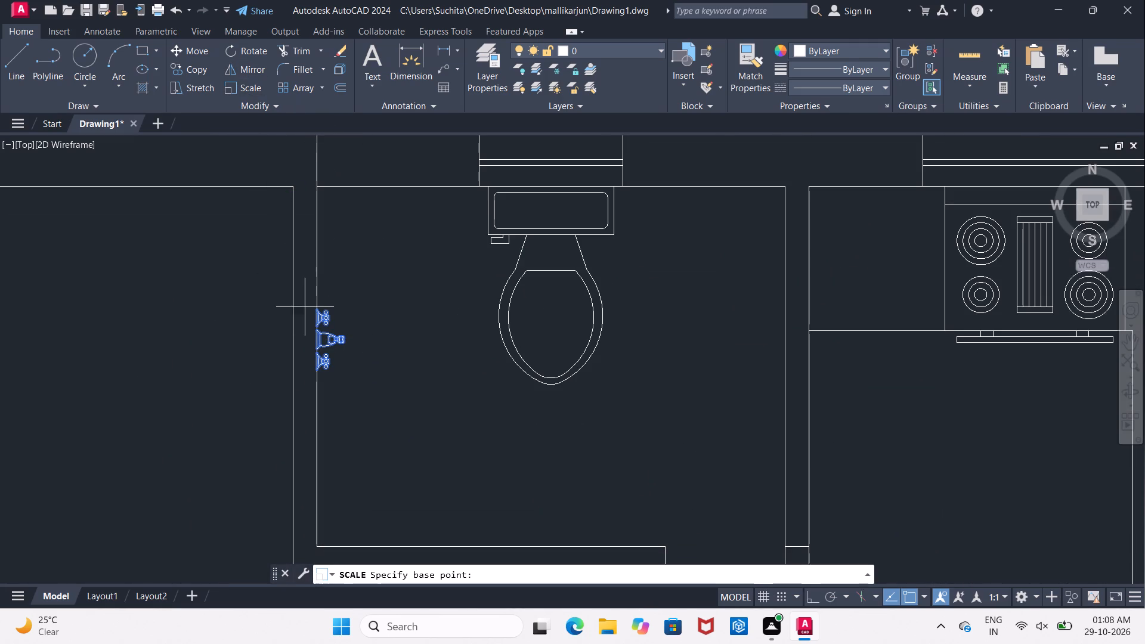
scroll(317, 348, "up", 3)
left_click(311, 315)
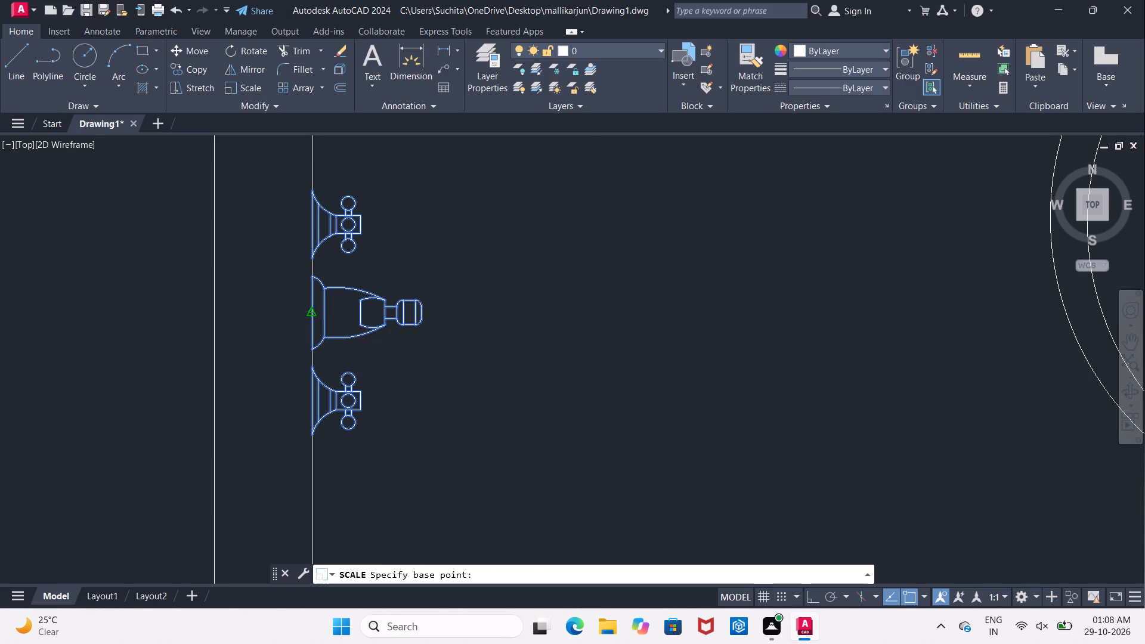
left_click(558, 330)
Copy the east bedroom's bed and both table lamps about 28'-10" due west into the northwest room with Ortho on.
scroll(558, 330, "down", 3)
middle_click_drag(602, 361, 601, 358)
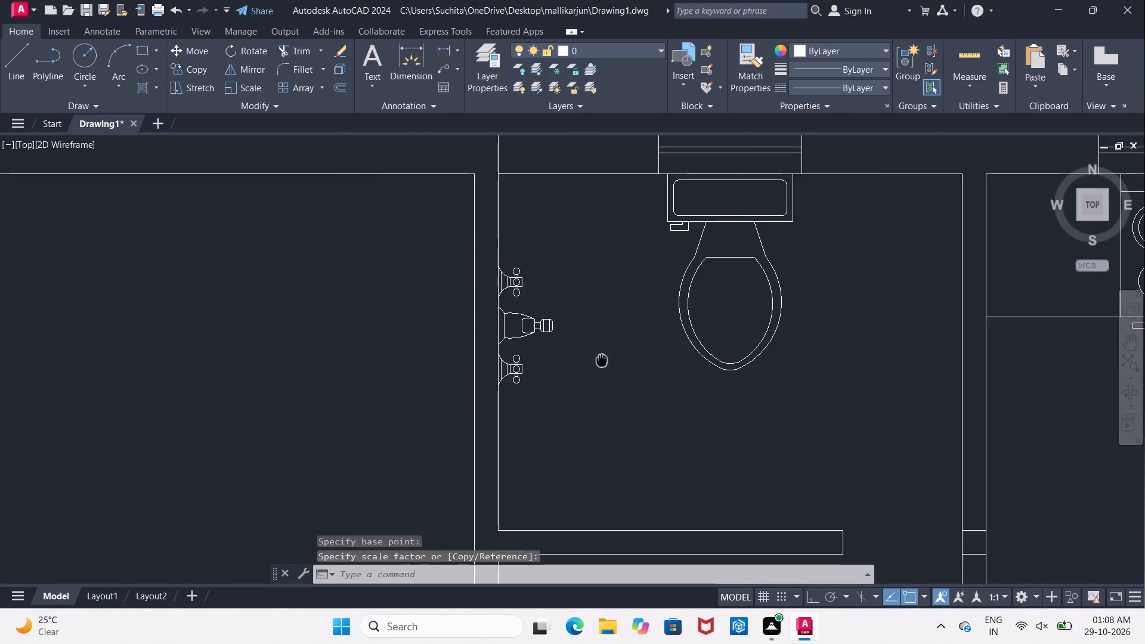
middle_click_drag(601, 358, 460, 245)
scroll(461, 246, "down", 1)
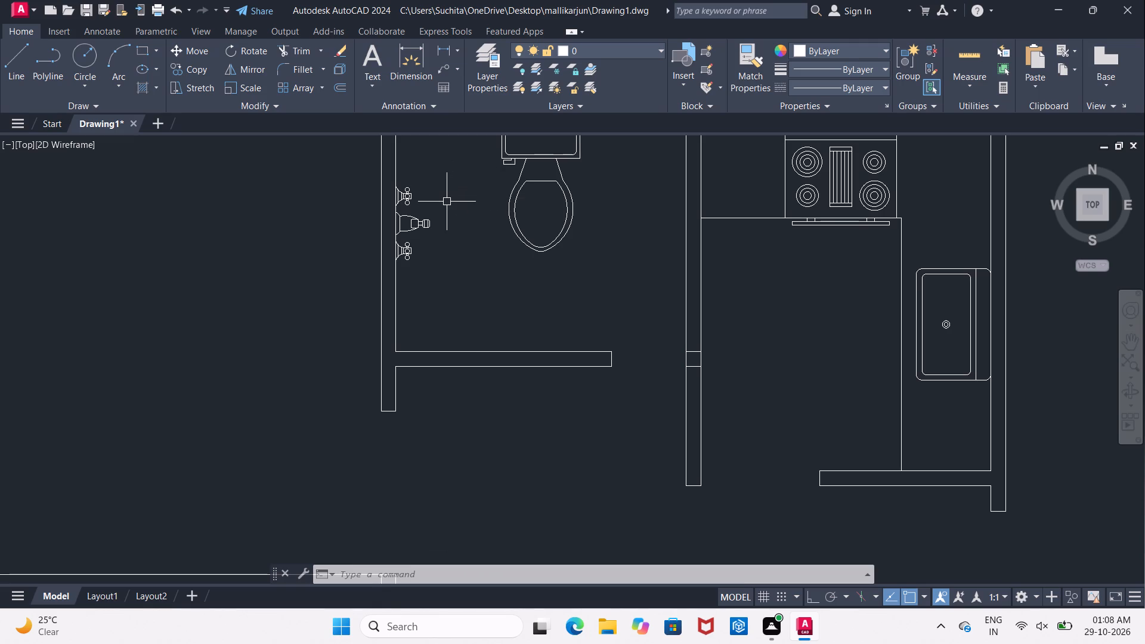
scroll(453, 212, "down", 2)
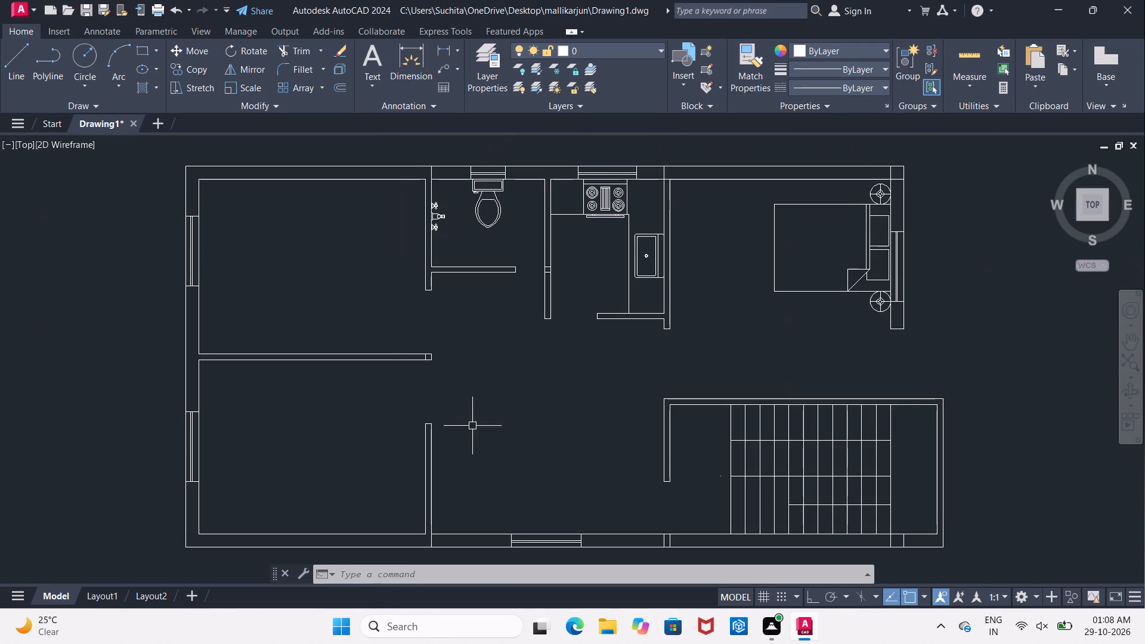
middle_click_drag(463, 402, 423, 374)
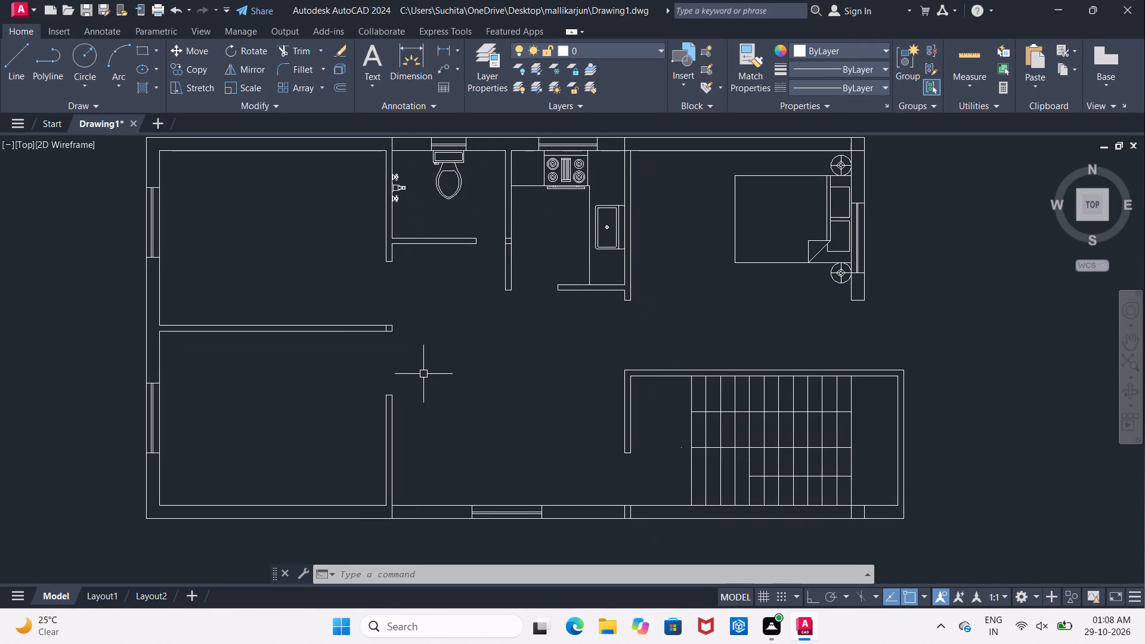
middle_click_drag(413, 342, 413, 407)
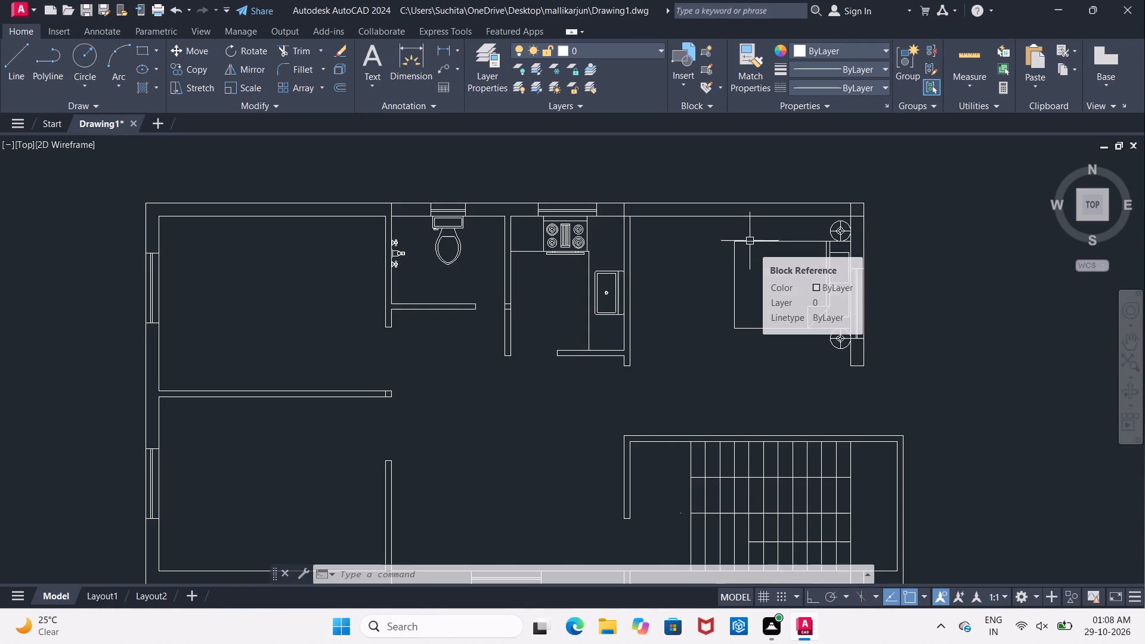
left_click(750, 241)
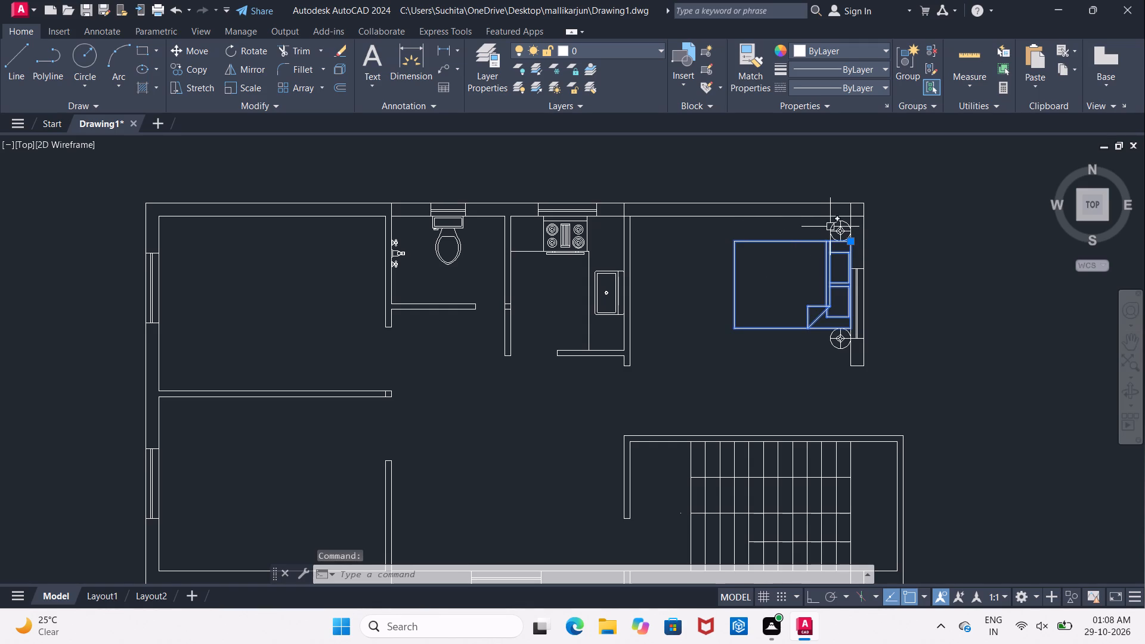
left_click(831, 227)
left_click(836, 346)
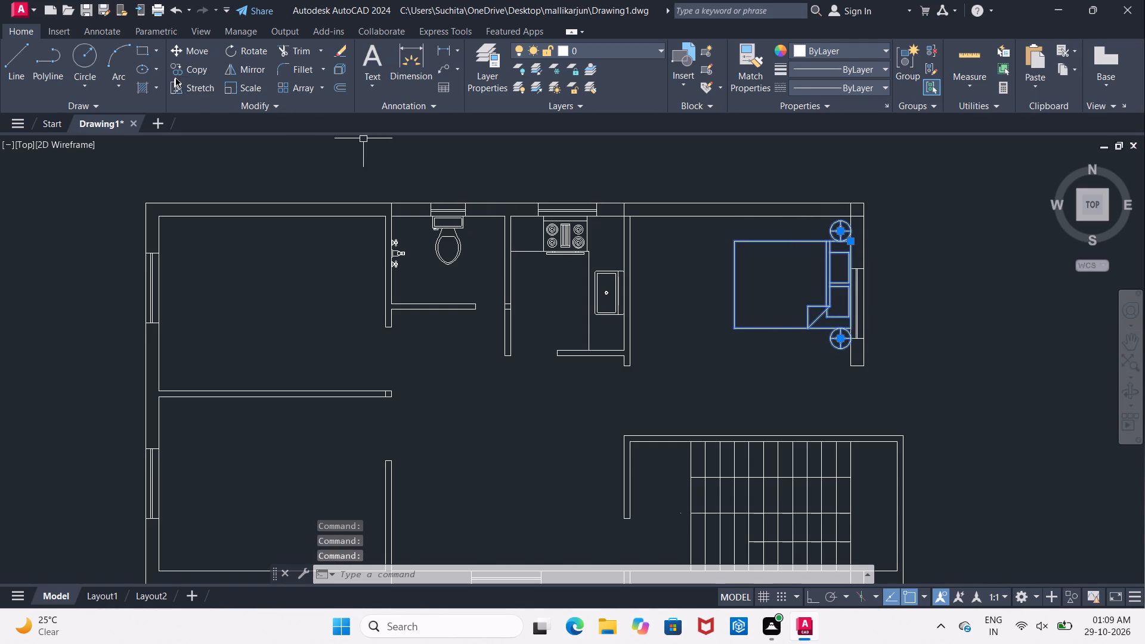
left_click(191, 69)
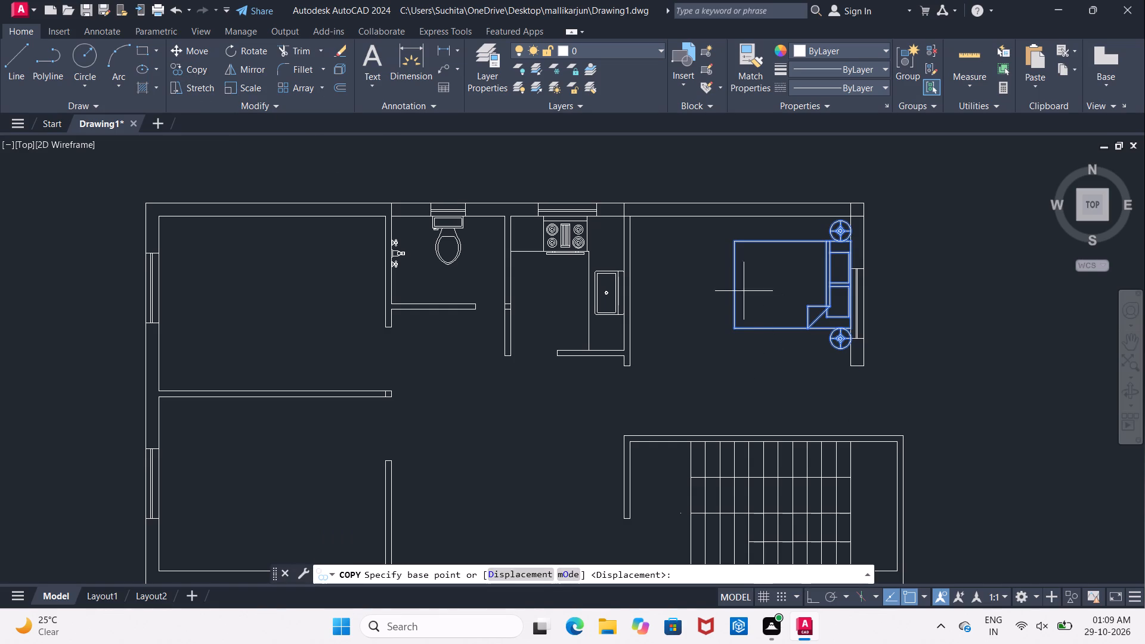
left_click(738, 285)
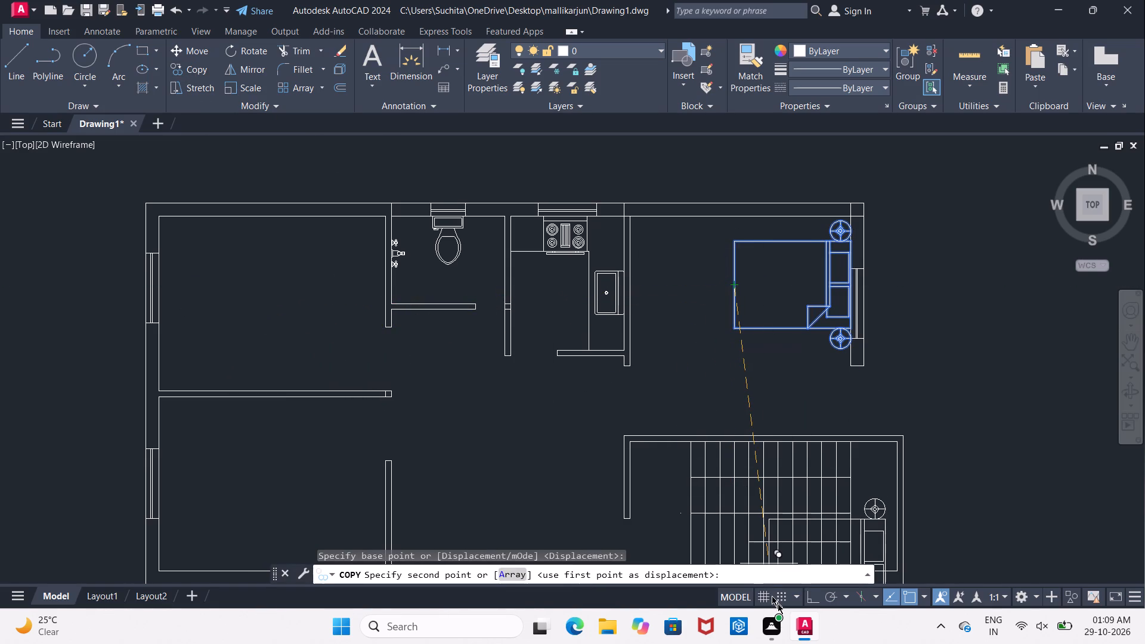
left_click(810, 593)
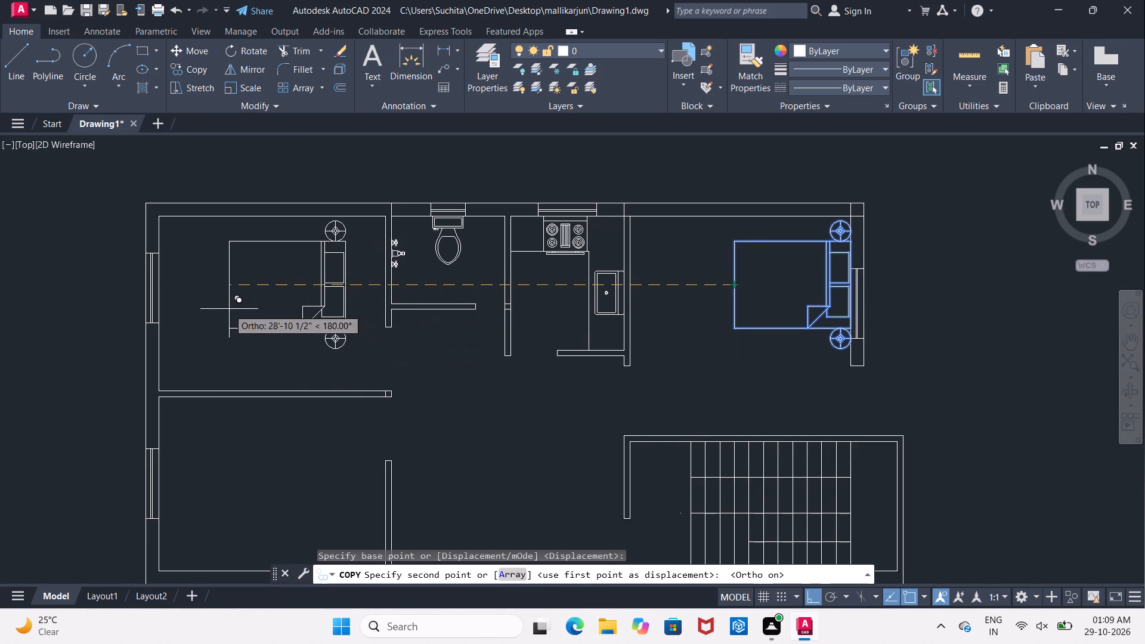
left_click(228, 309)
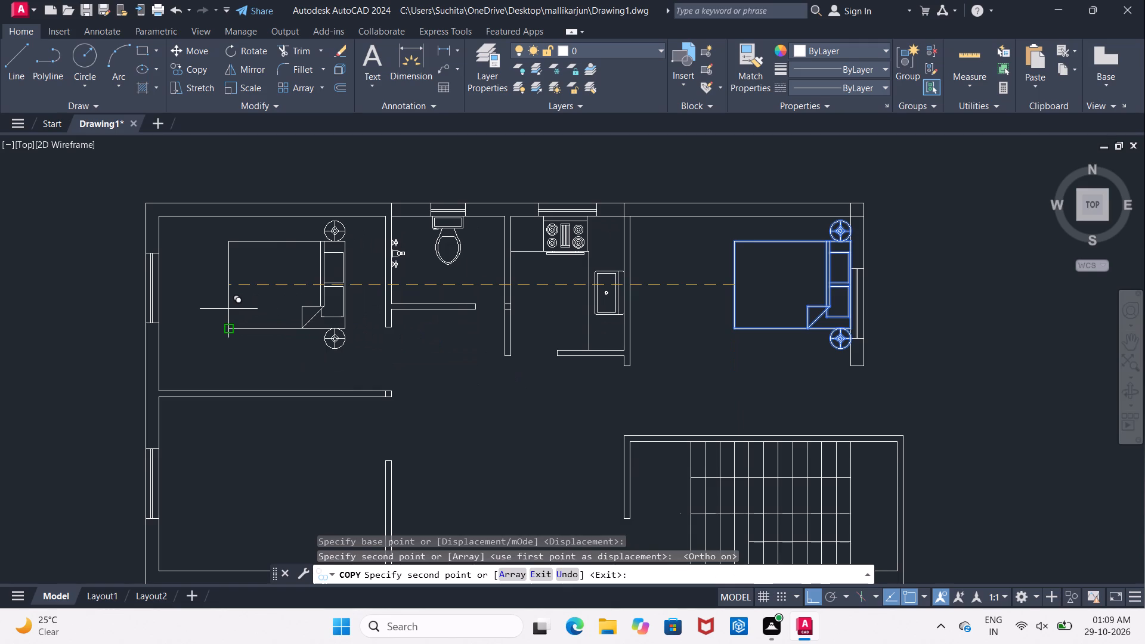
key("Escape")
Rotate the copied bed and its two lamps by 180° about the bed's northeast corner.
scroll(258, 319, "up", 1)
middle_click_drag(258, 319, 226, 361)
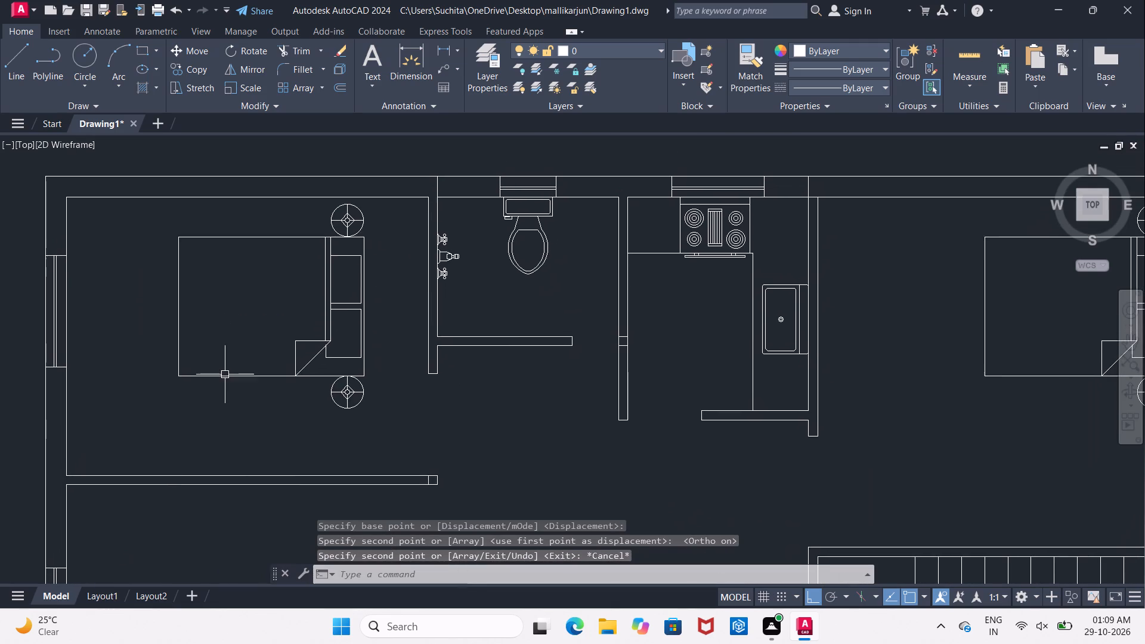
left_click(225, 374)
left_click(333, 218)
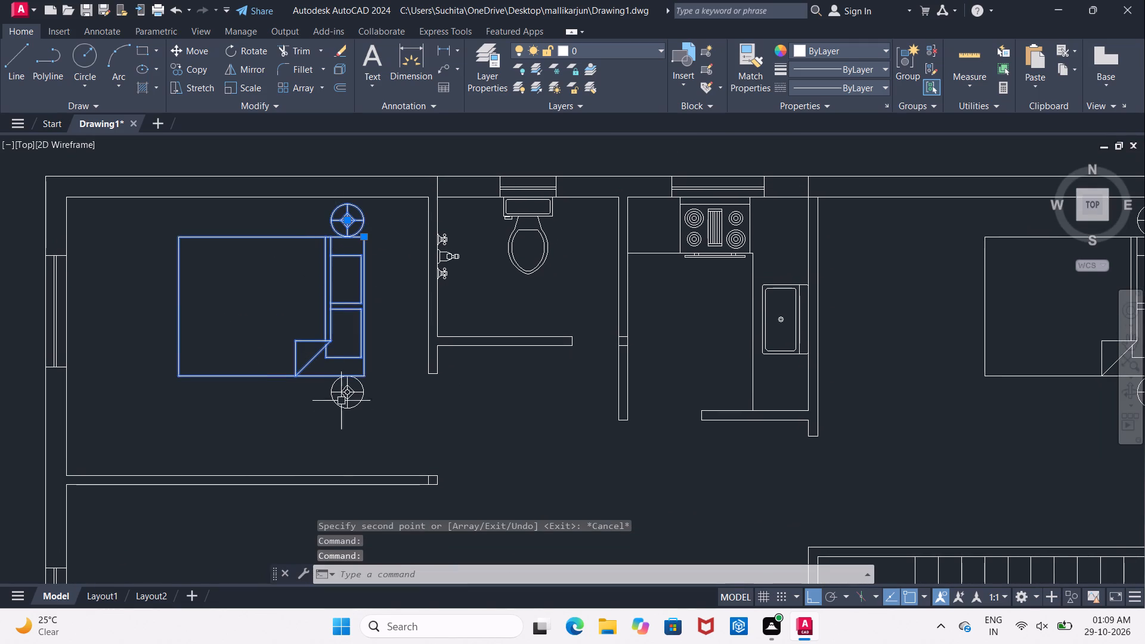
left_click(342, 405)
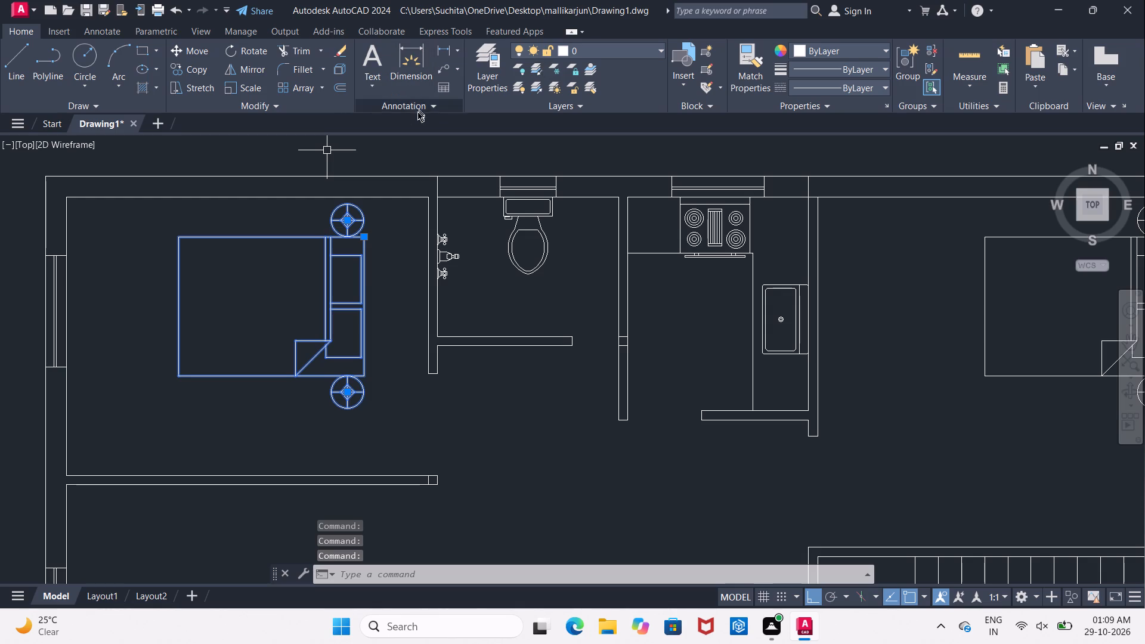
left_click(233, 54)
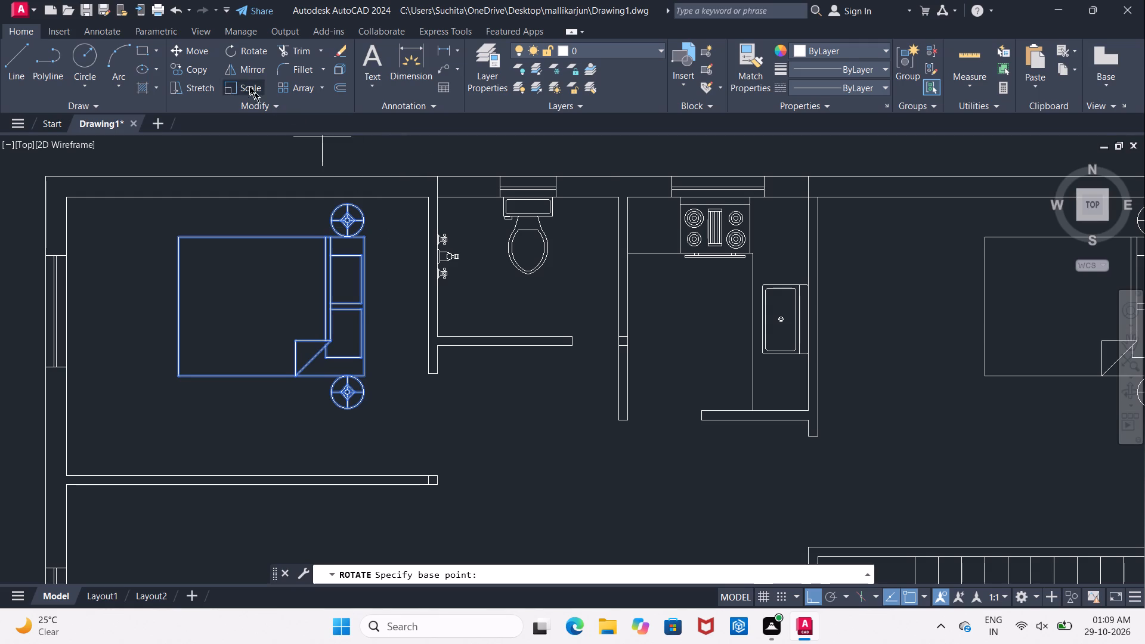
left_click(367, 237)
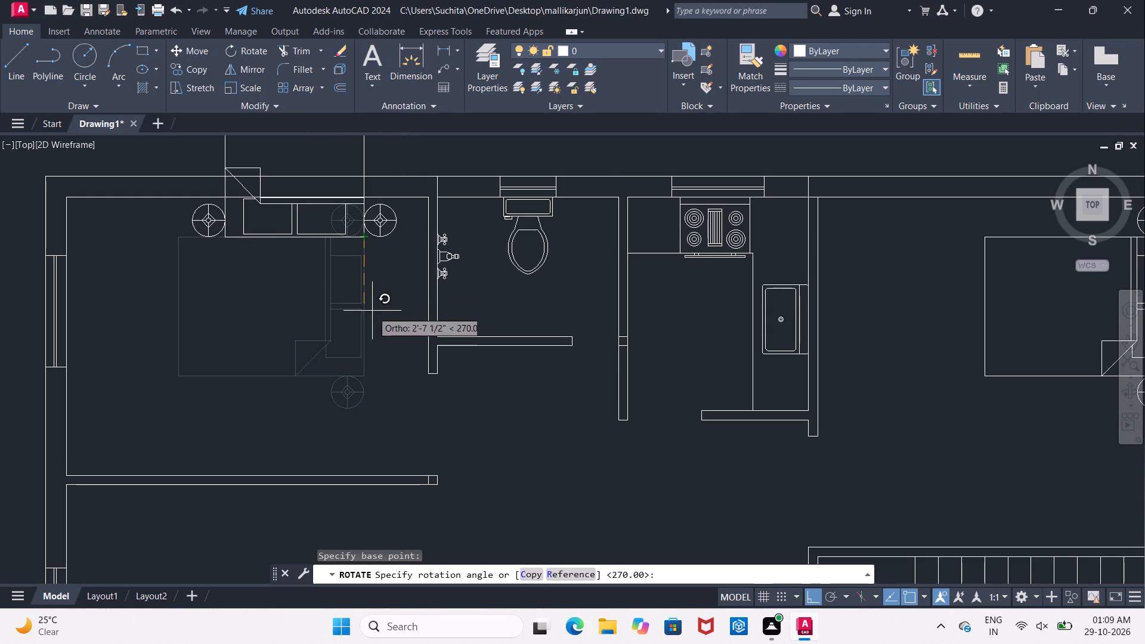
left_click(252, 236)
Move the rotated bed and lamps by the headboard edge's midpoint onto the northwest room's west wall inner face with Ortho off.
middle_click_drag(304, 284, 223, 357)
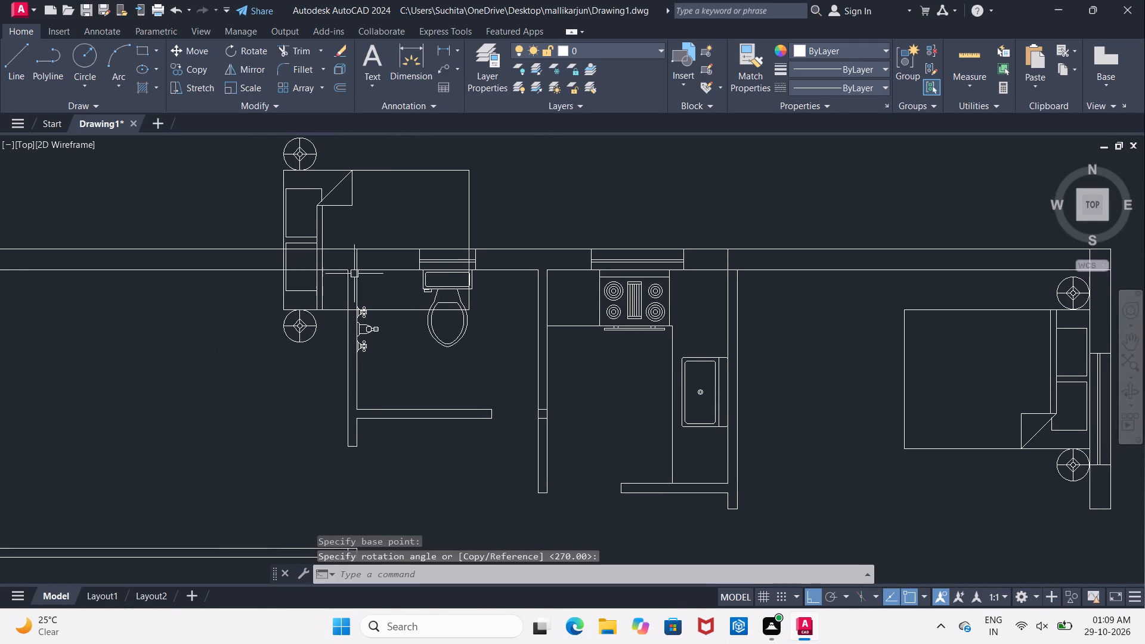
left_click(388, 172)
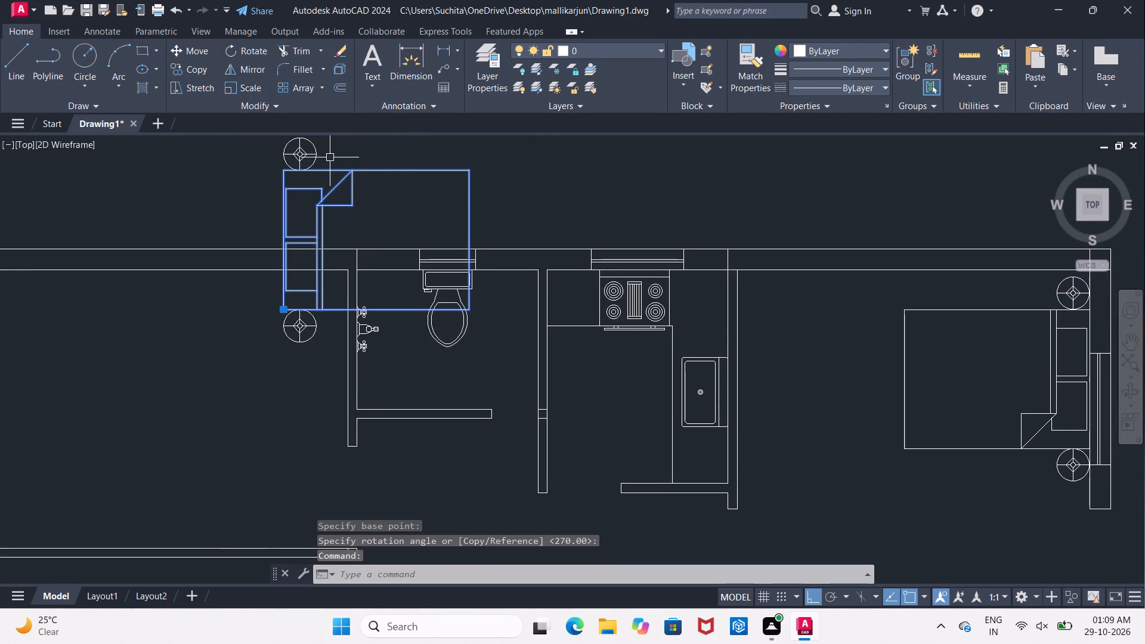
left_click(318, 150)
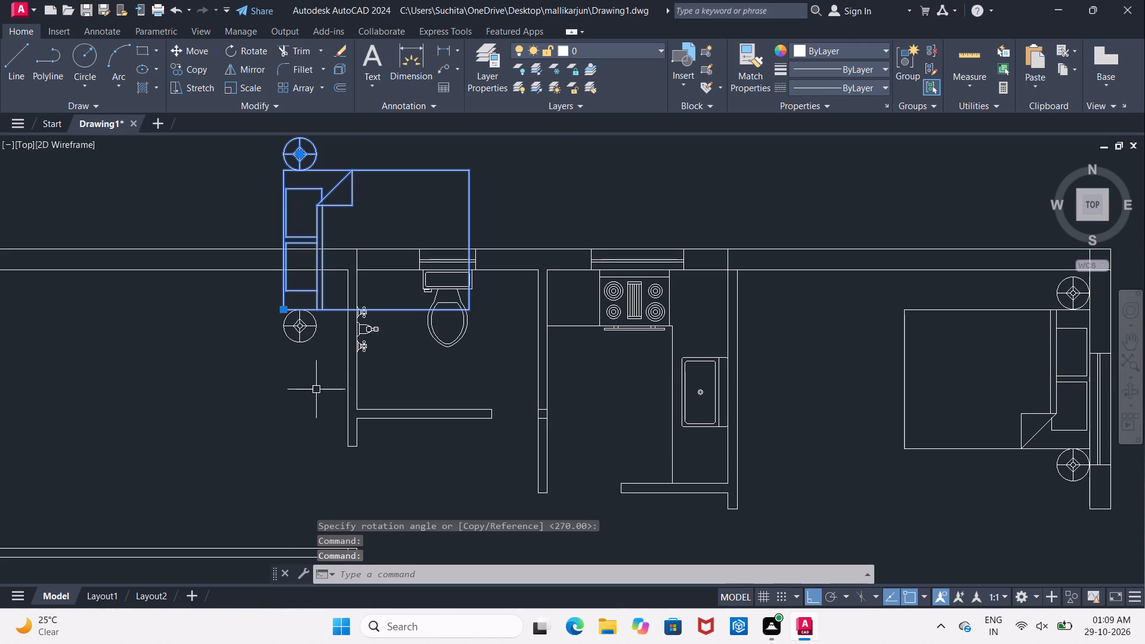
left_click(313, 339)
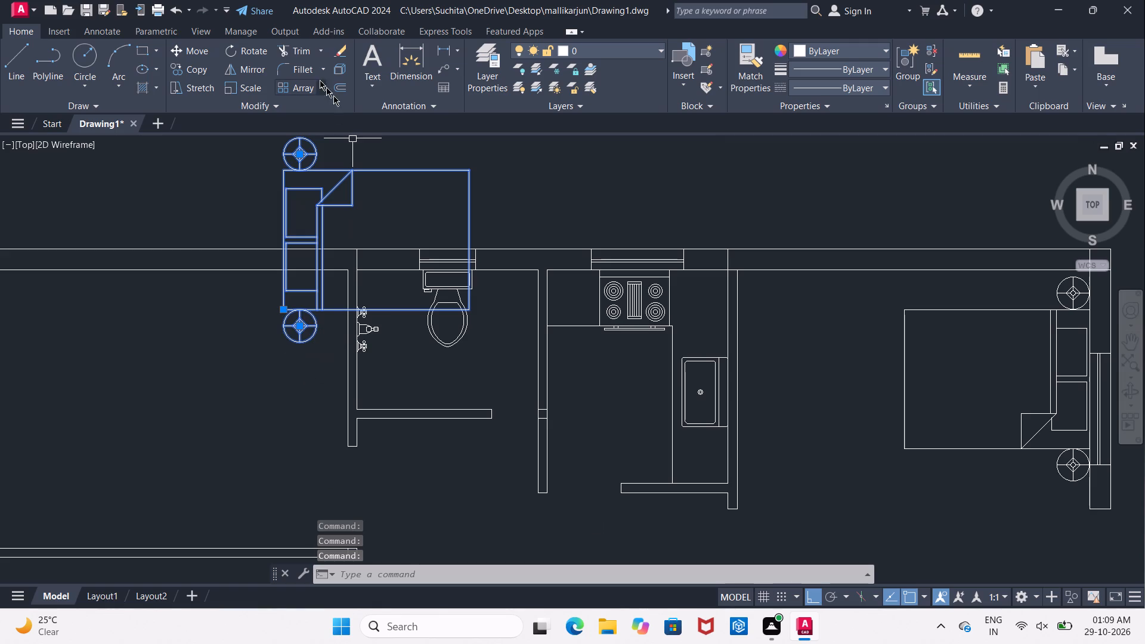
left_click(191, 52)
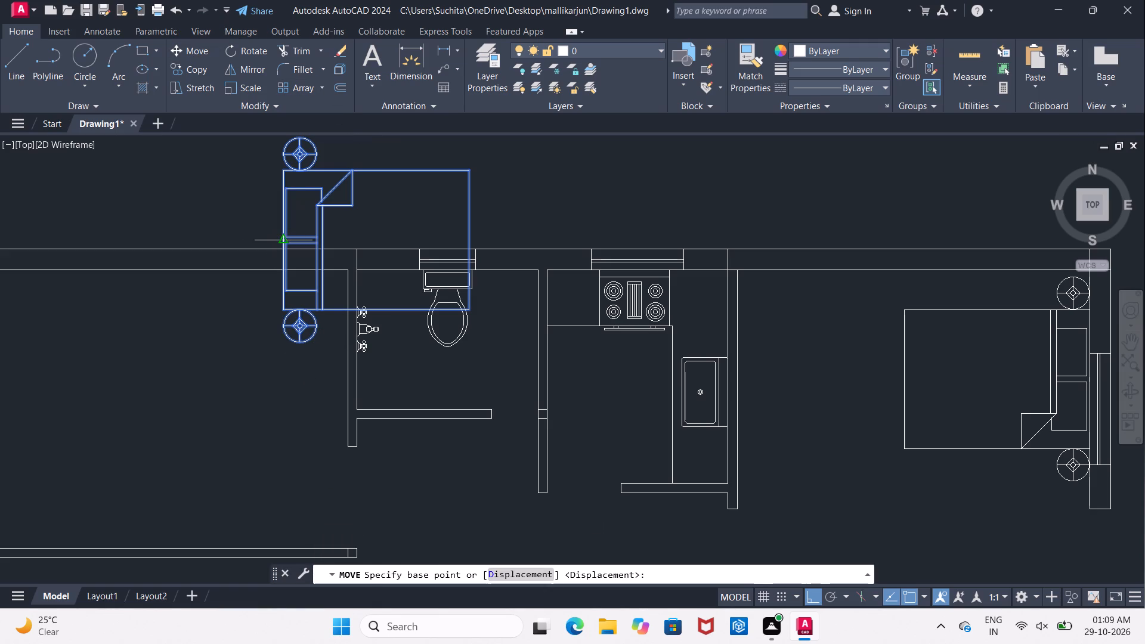
left_click(282, 241)
middle_click_drag(208, 420, 313, 239)
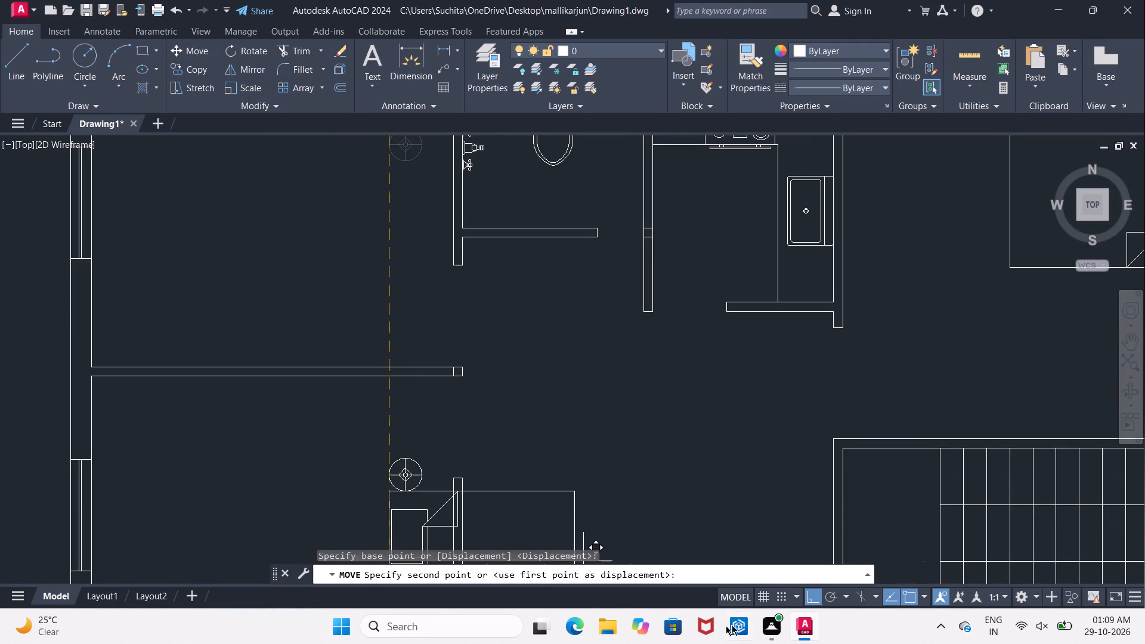
left_click(812, 595)
middle_click_drag(350, 267, 463, 482)
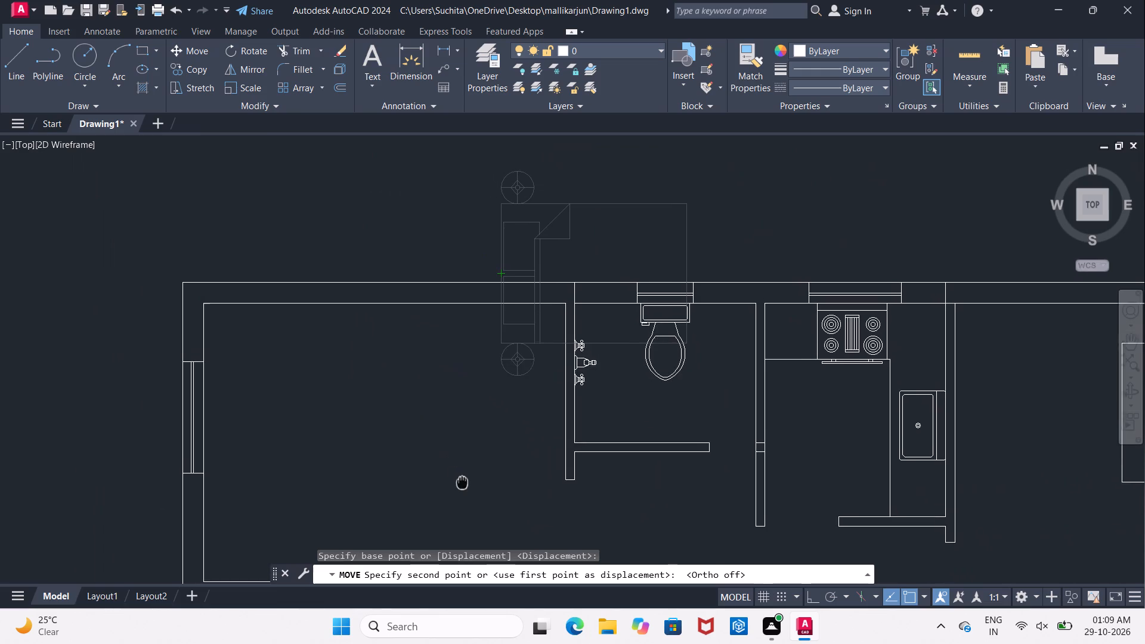
middle_click_drag(463, 482, 464, 484)
scroll(234, 404, "up", 1)
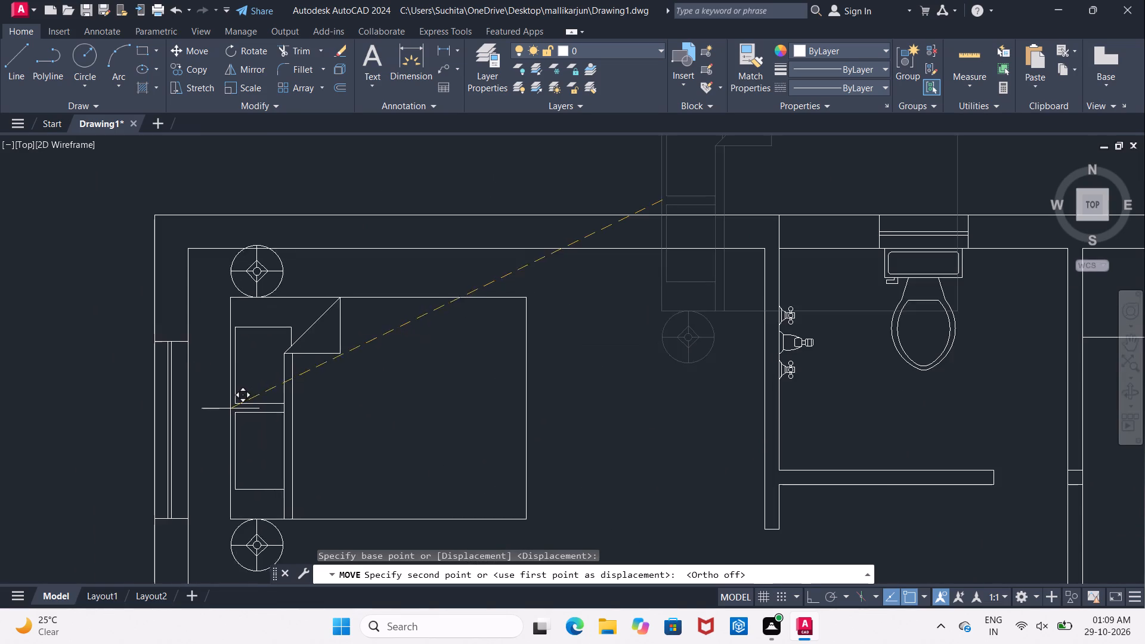
scroll(213, 427, "up", 1)
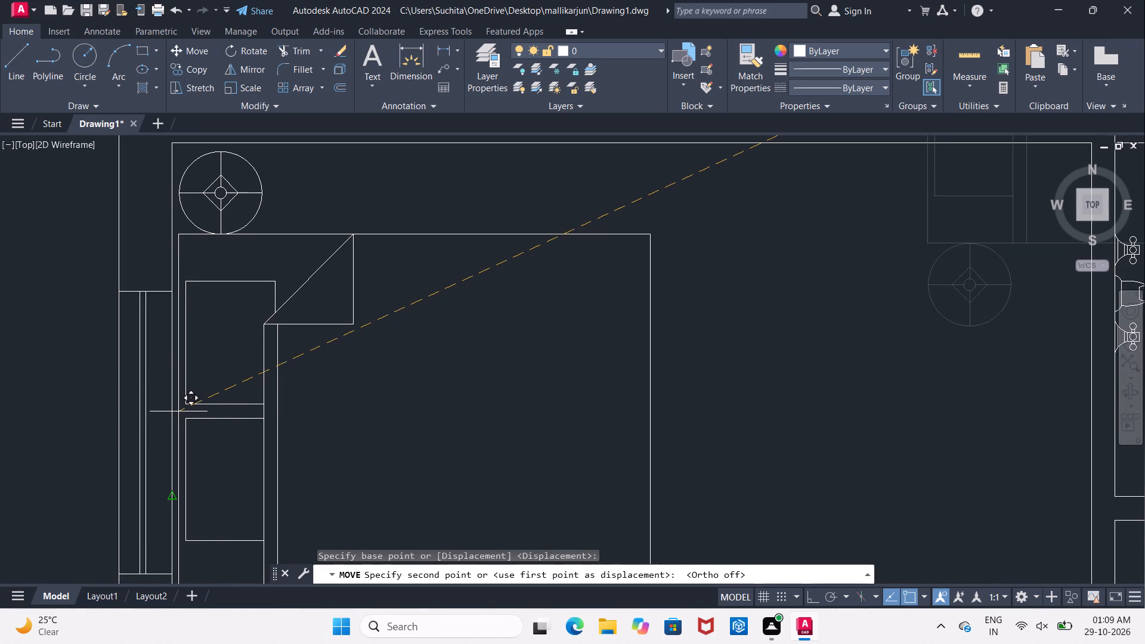
middle_click_drag(174, 413, 175, 348)
left_click(172, 431)
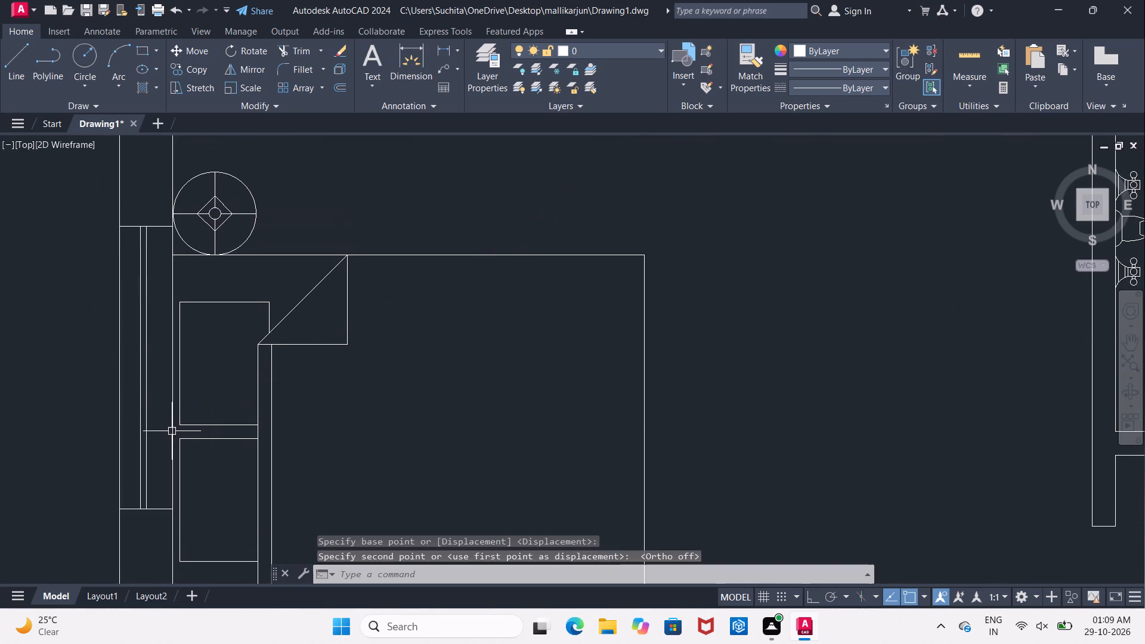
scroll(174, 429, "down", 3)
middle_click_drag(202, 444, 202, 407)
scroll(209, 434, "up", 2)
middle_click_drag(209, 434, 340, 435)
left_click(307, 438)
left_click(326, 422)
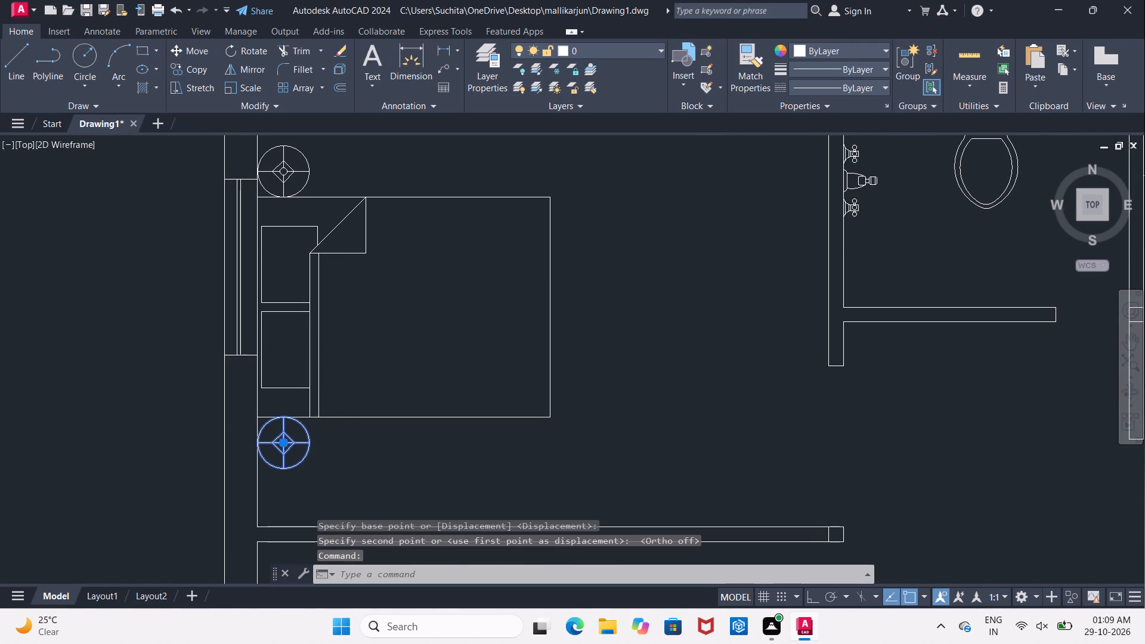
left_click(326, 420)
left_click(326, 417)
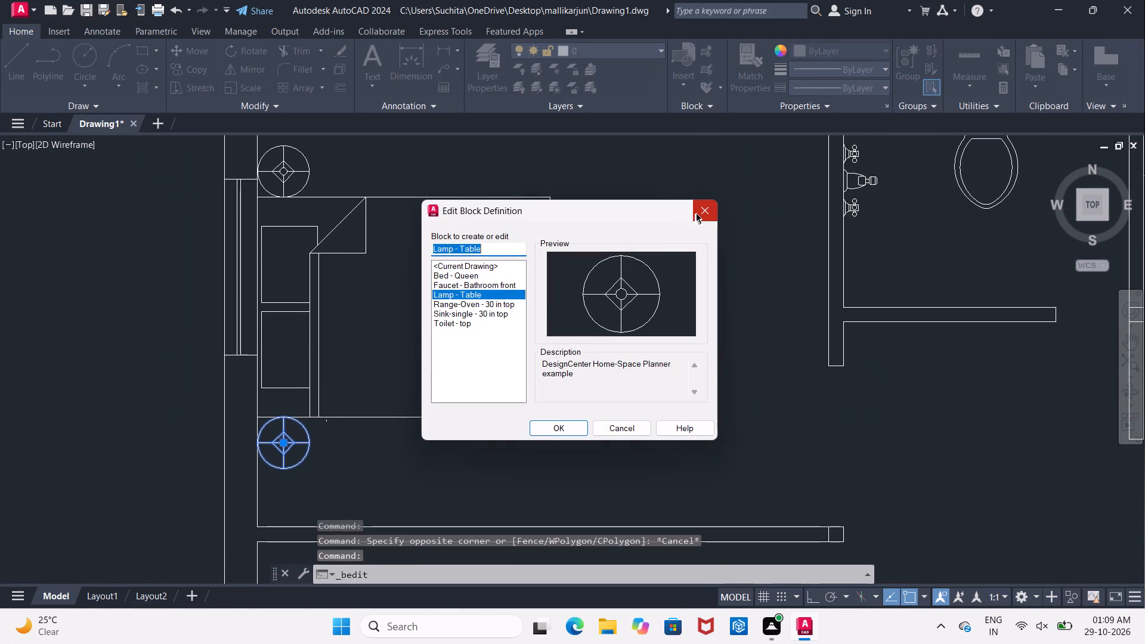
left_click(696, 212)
Move the bed and both lamps straight north along the west wall with Ortho on until the north lamp meets the north wall.
left_click(301, 433)
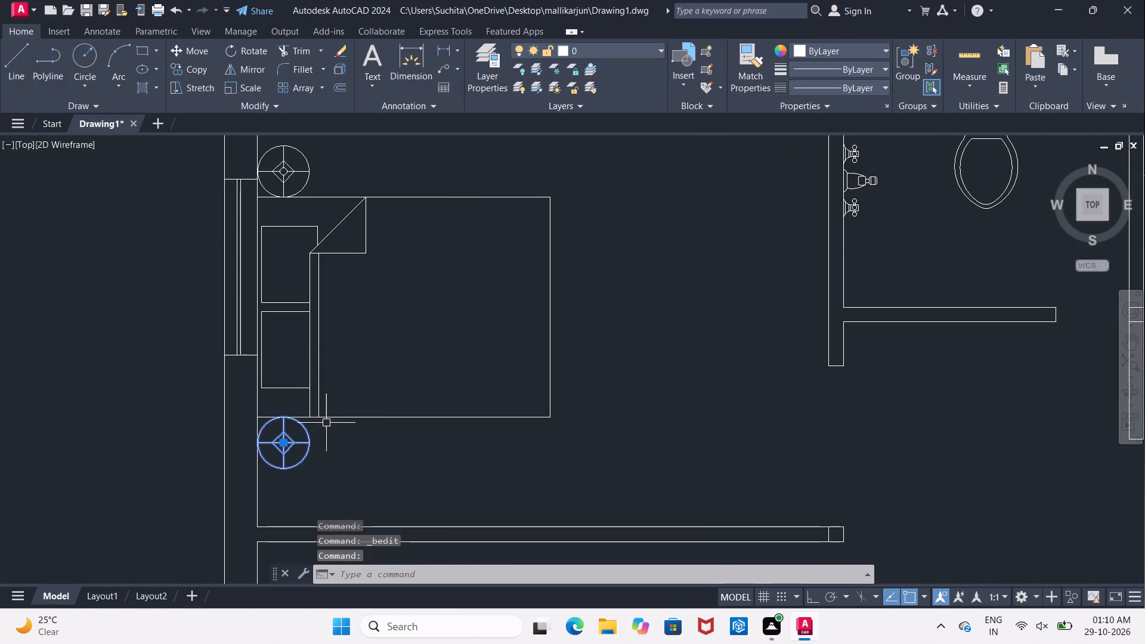
left_click(329, 416)
left_click(301, 188)
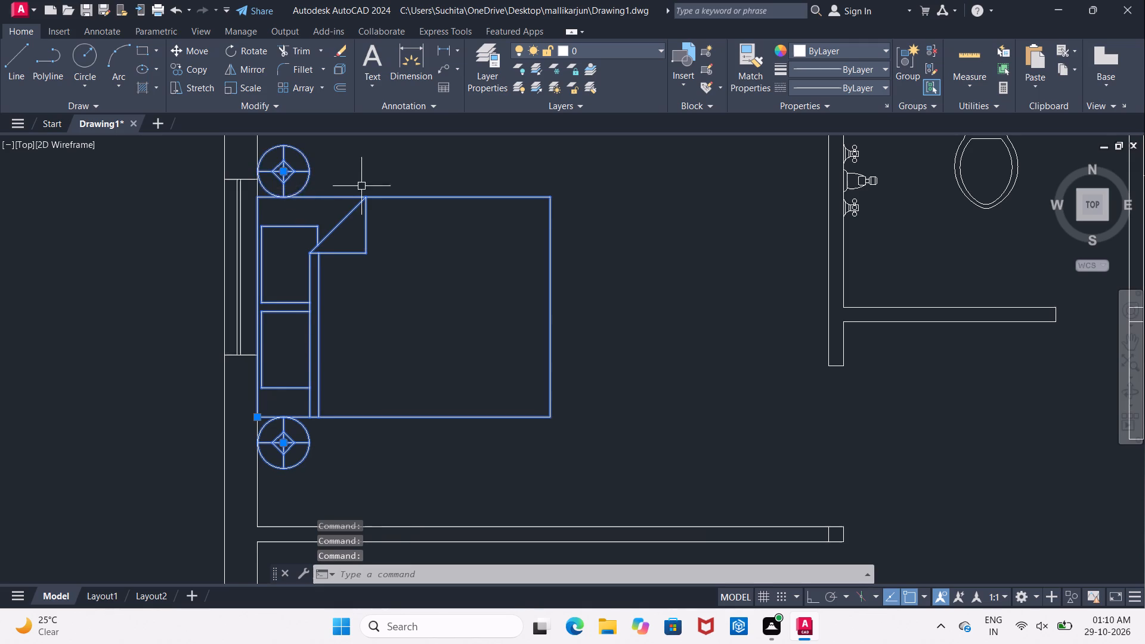
middle_click_drag(361, 184, 312, 363)
left_click(204, 49)
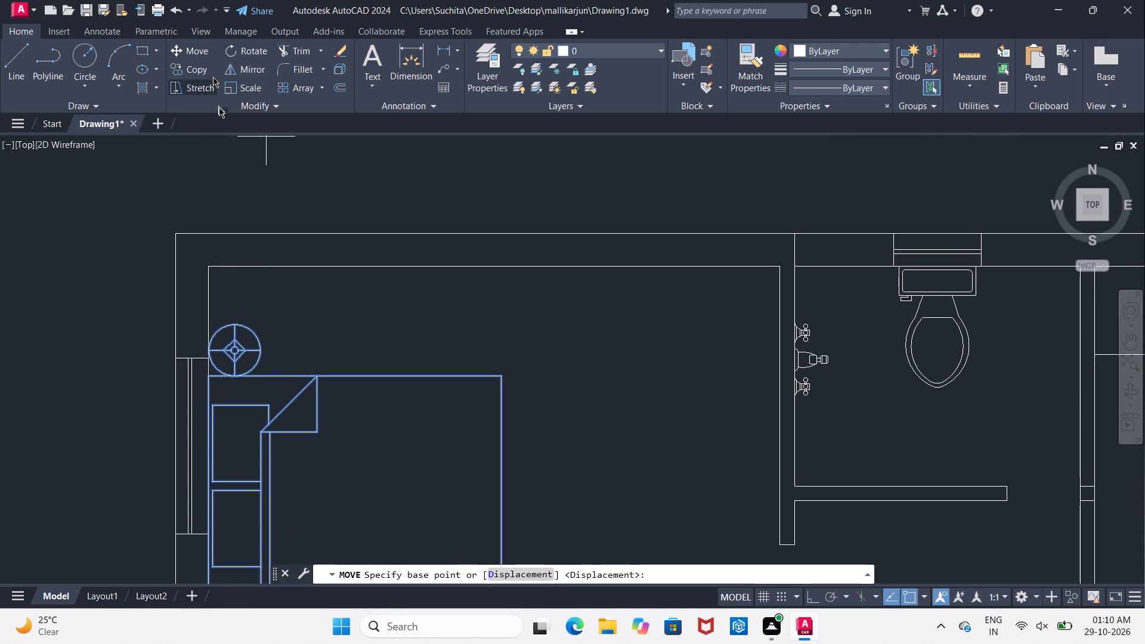
left_click(529, 422)
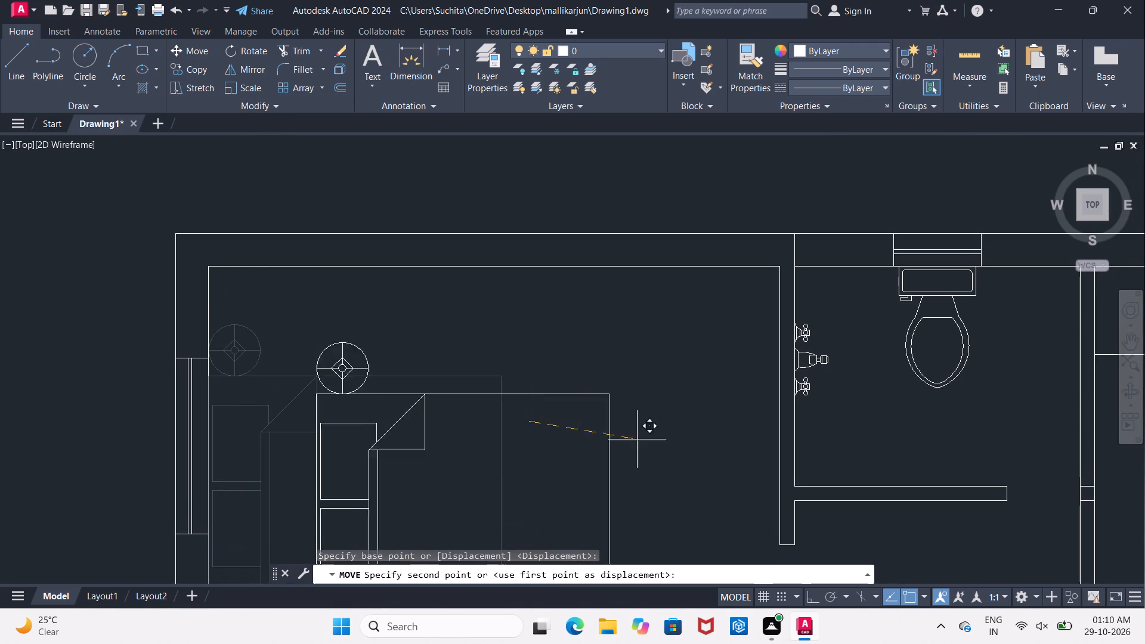
left_click(809, 594)
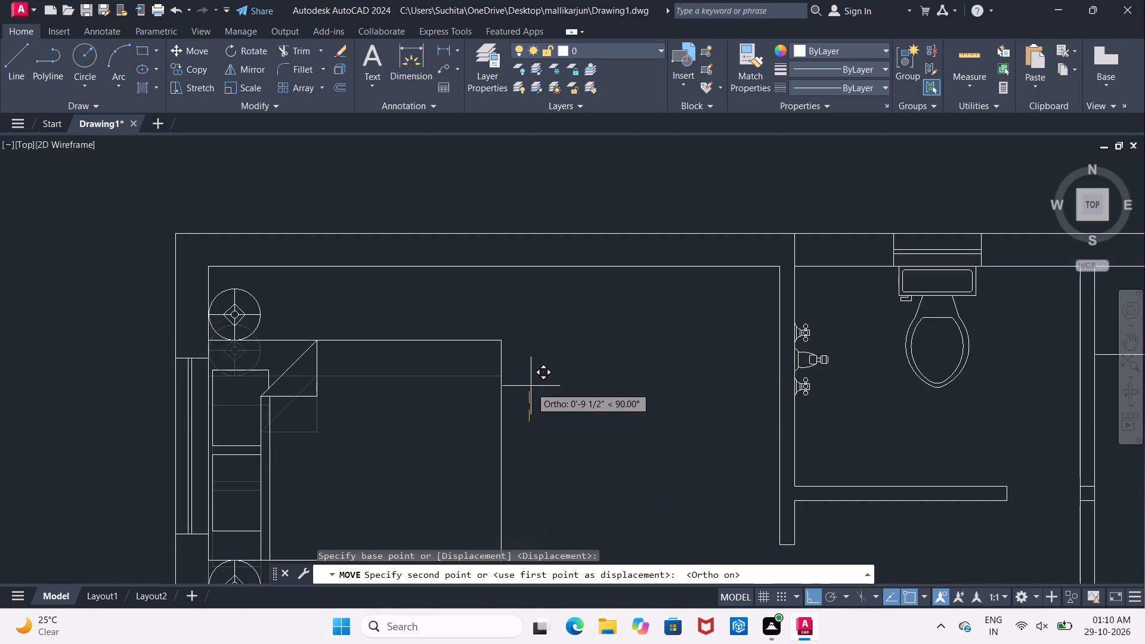
left_click(533, 364)
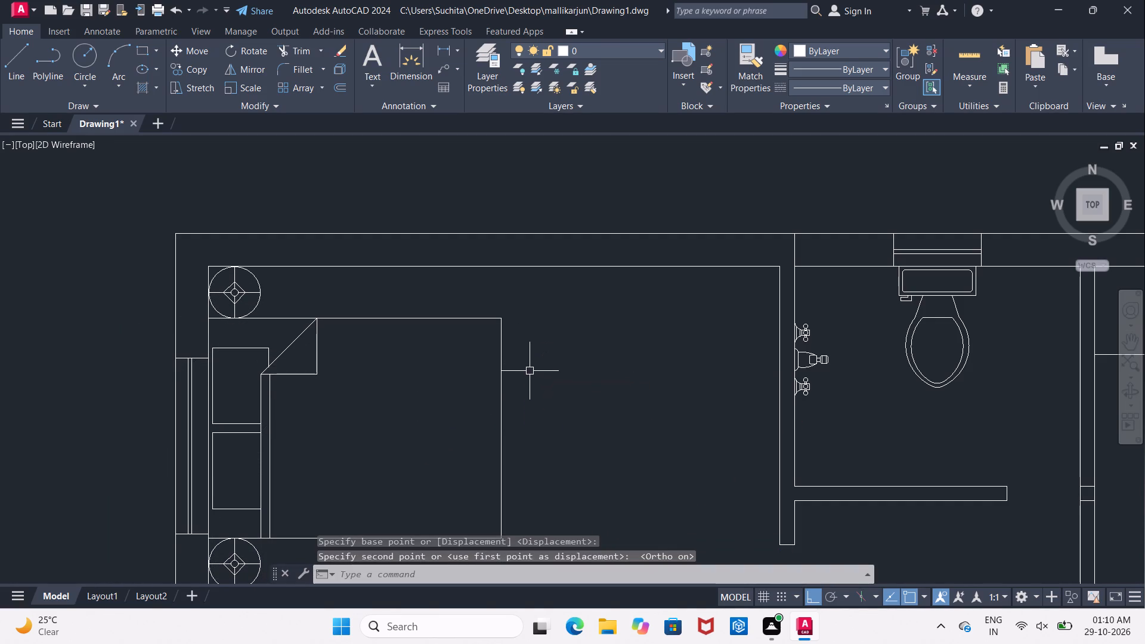
scroll(530, 375, "down", 1)
middle_click_drag(530, 374, 523, 207)
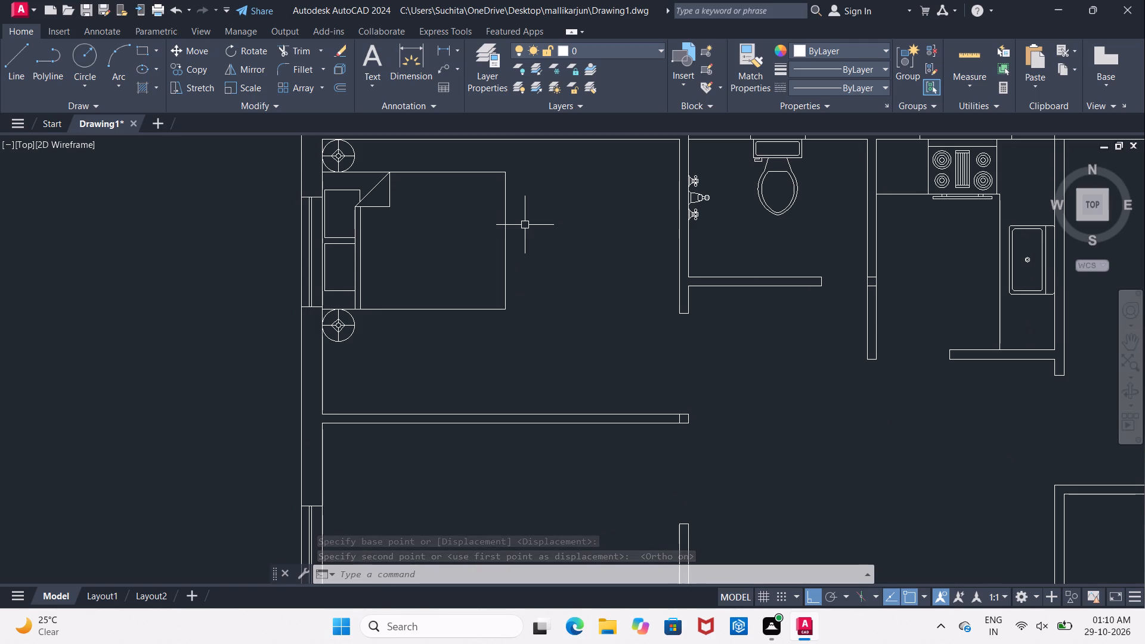
Copy the northwest room's bed and both table lamps about 12'-11 1/2" straight south into the southwest room with Ortho on.
middle_click_drag(534, 264, 524, 171)
scroll(525, 202, "down", 1)
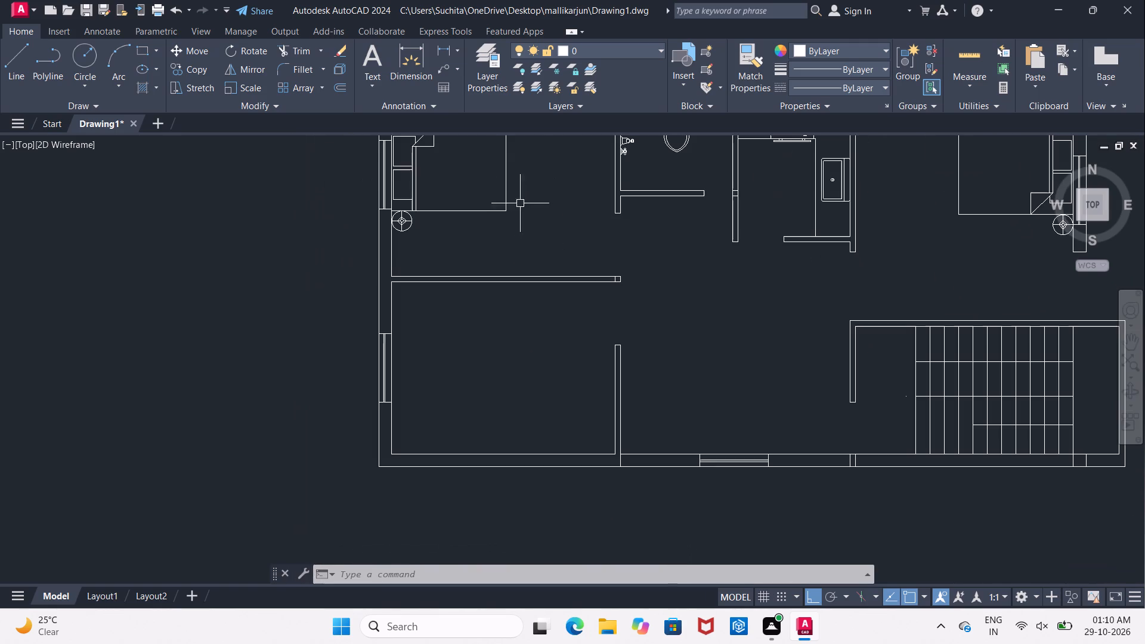
left_click(495, 212)
left_click(409, 228)
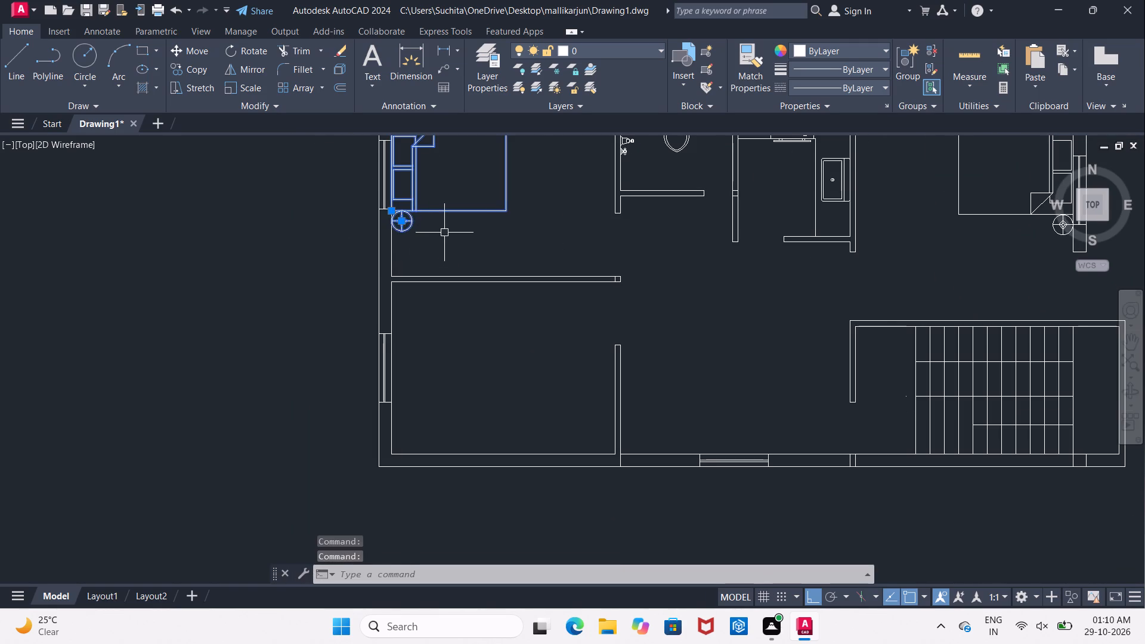
middle_click_drag(445, 238, 444, 343)
left_click(410, 225)
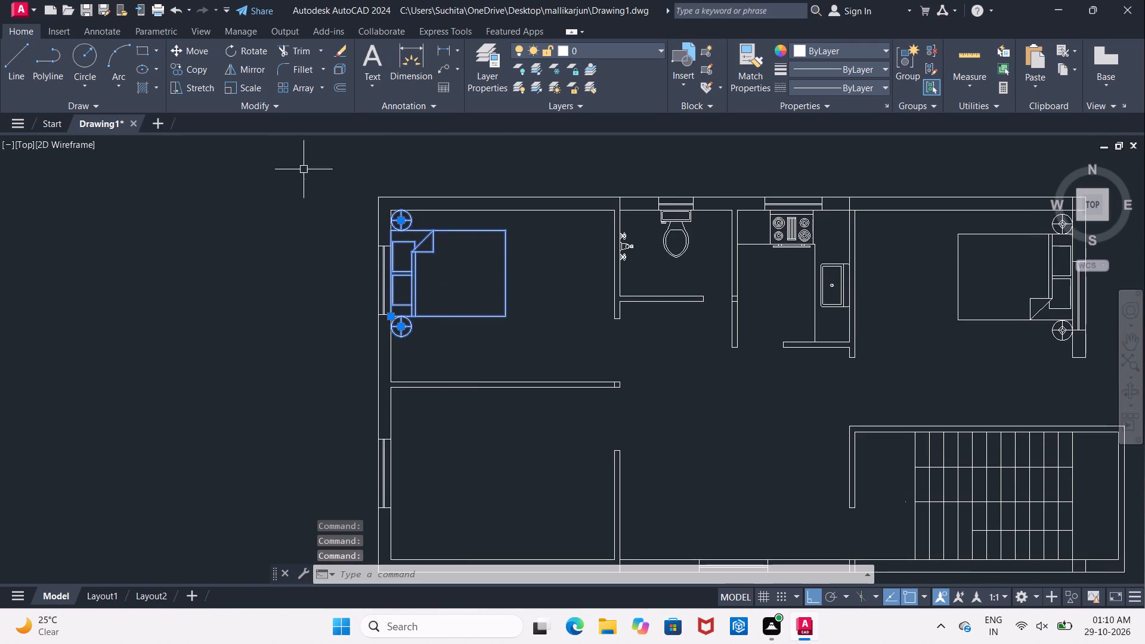
left_click(194, 69)
middle_click_drag(512, 366, 513, 276)
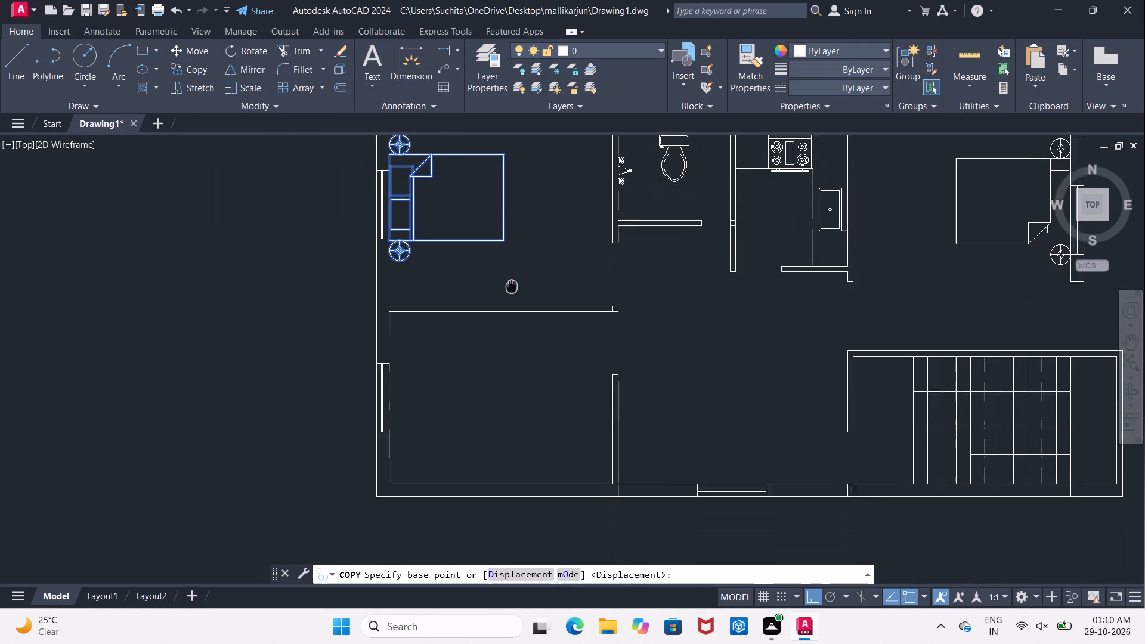
middle_click_drag(513, 276, 515, 259)
middle_click_drag(431, 236, 426, 283)
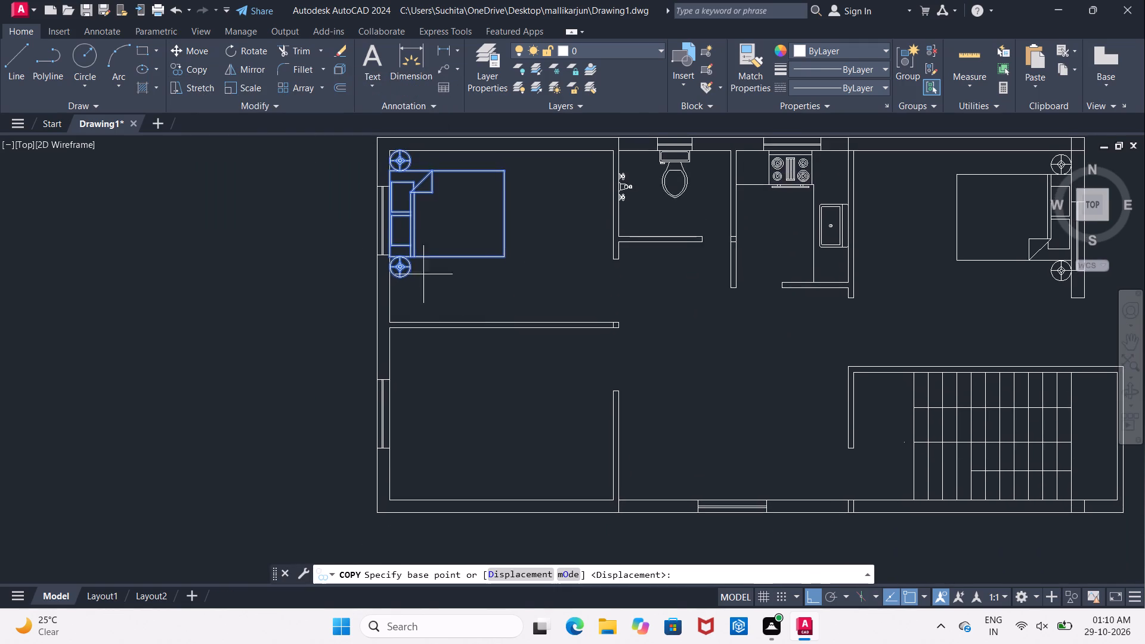
scroll(397, 230, "up", 3)
left_click(356, 167)
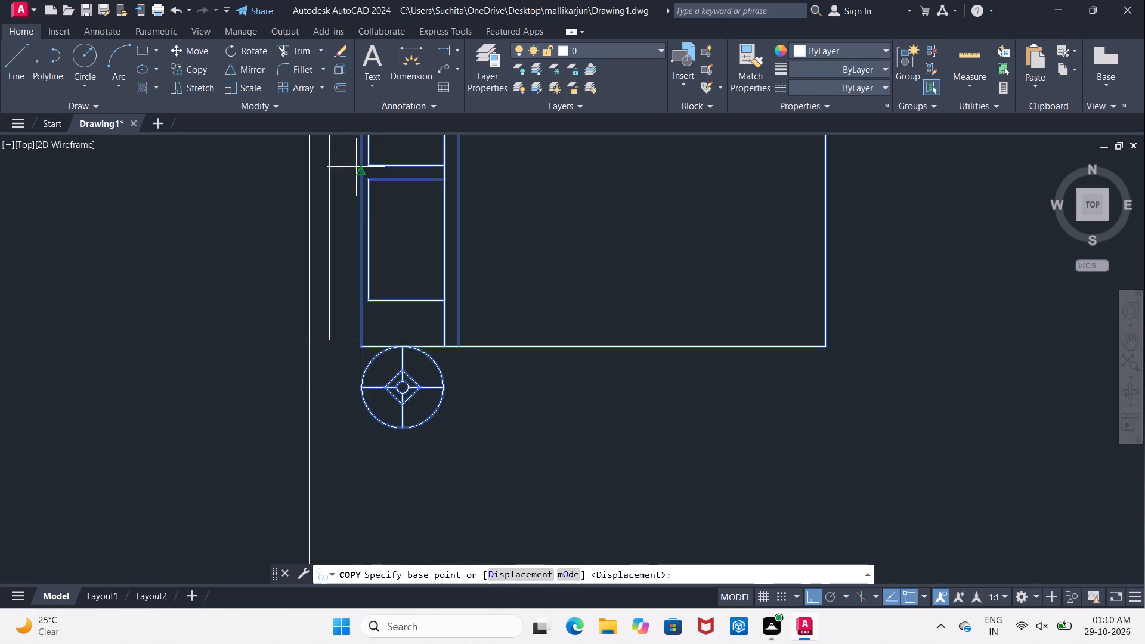
scroll(380, 300, "down", 3)
middle_click_drag(391, 364, 382, 182)
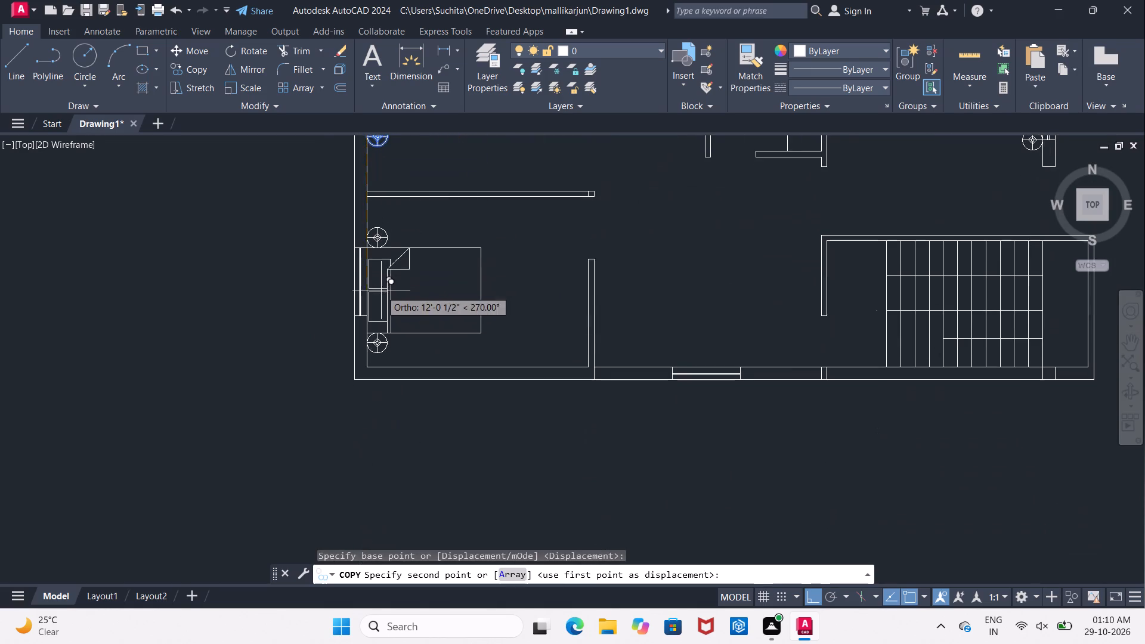
scroll(381, 291, "up", 2)
middle_click_drag(383, 293, 392, 352)
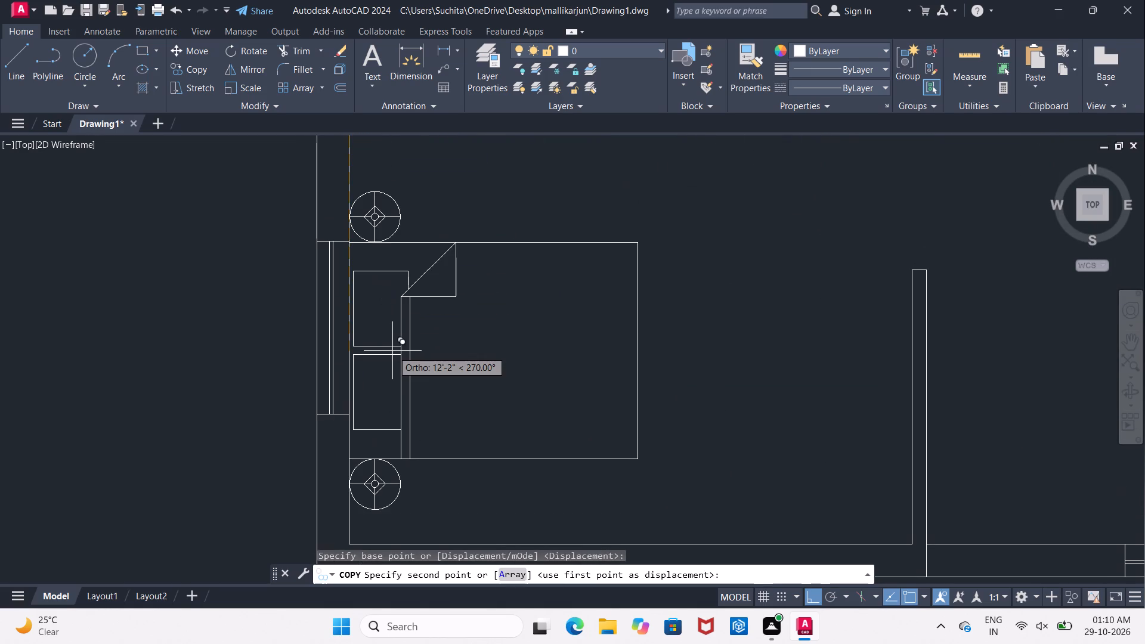
middle_click_drag(392, 352, 398, 307)
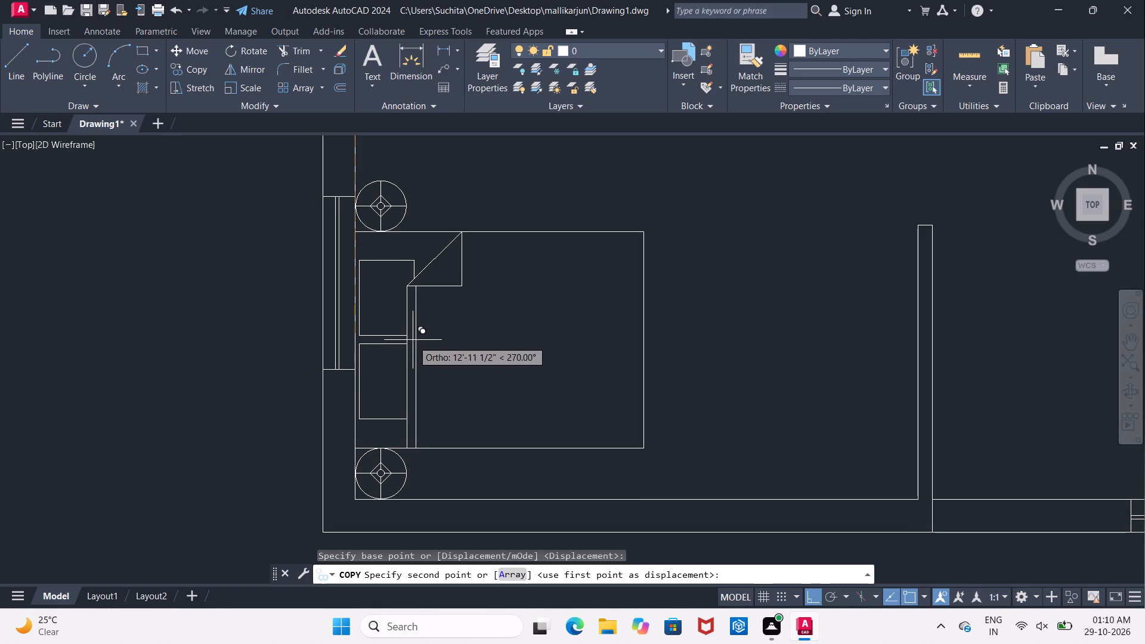
left_click(413, 340)
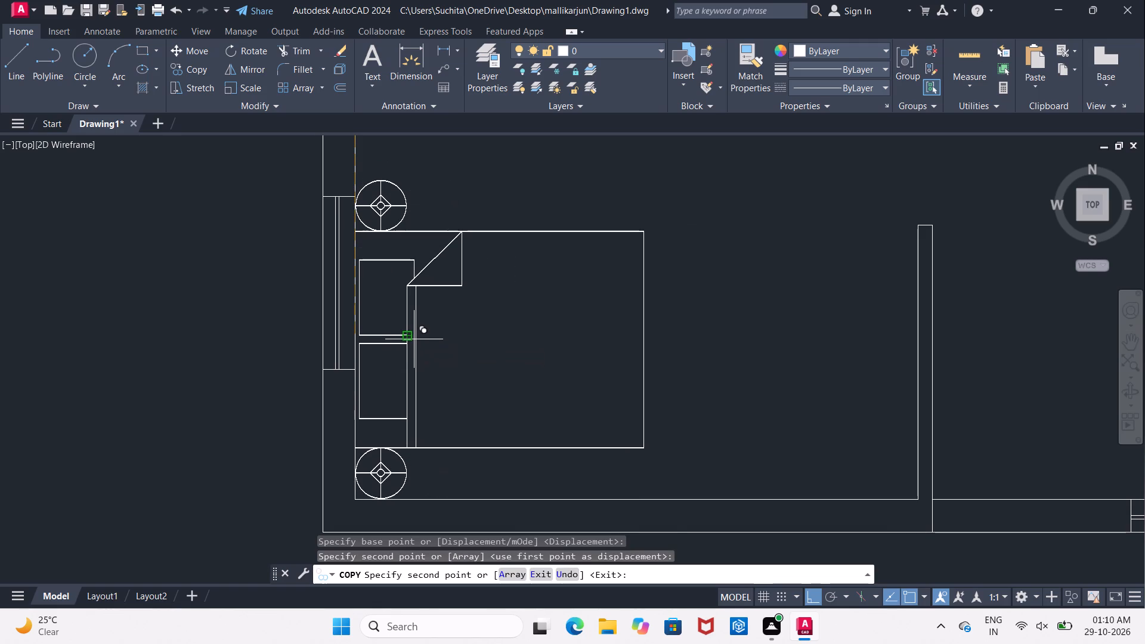
key("Escape")
scroll(417, 336, "down", 2)
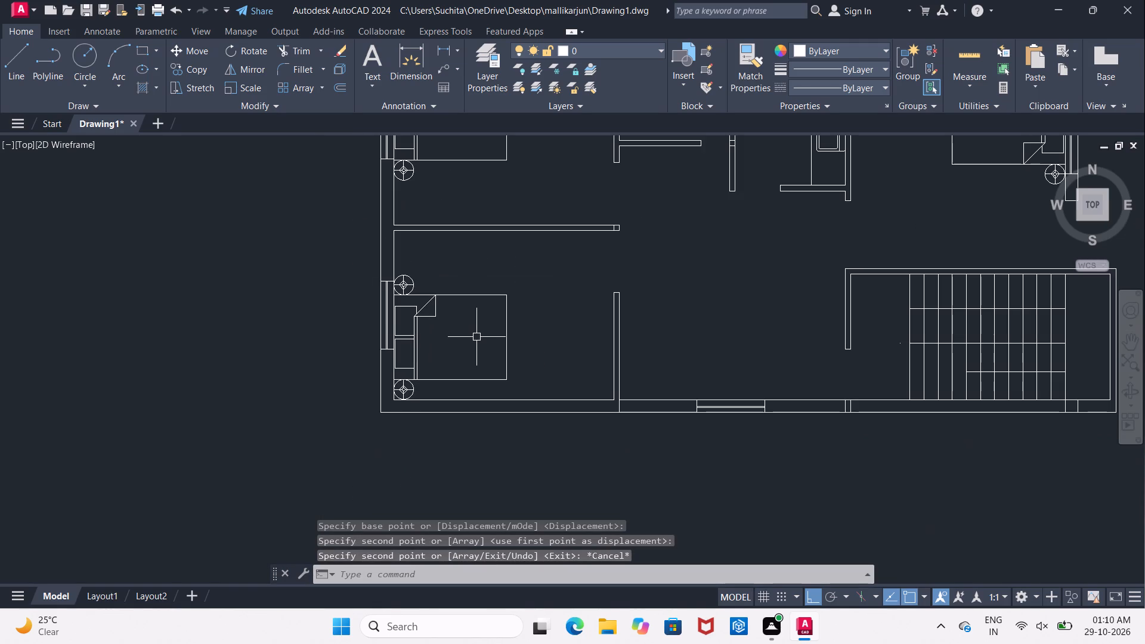
Insert the Dining Set - 36 x 72 in. block from DesignCenter's Home - Space Planner drawing into the empty space south of the plan.
middle_click_drag(531, 346, 317, 375)
scroll(317, 376, "down", 2)
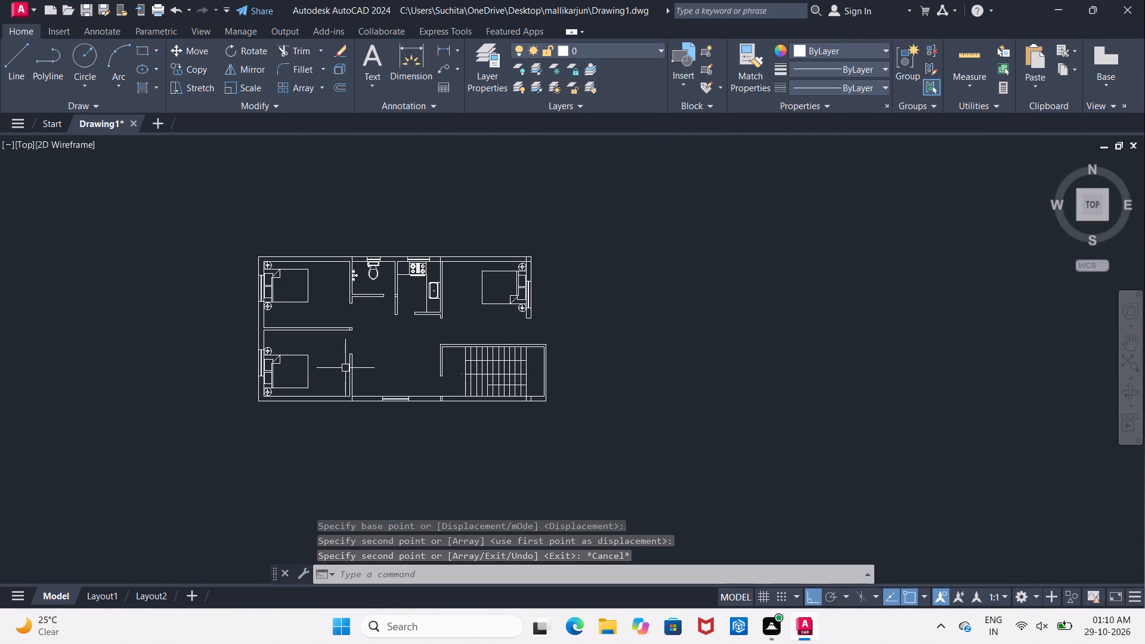
middle_click_drag(422, 359, 364, 352)
middle_click_drag(578, 318, 349, 327)
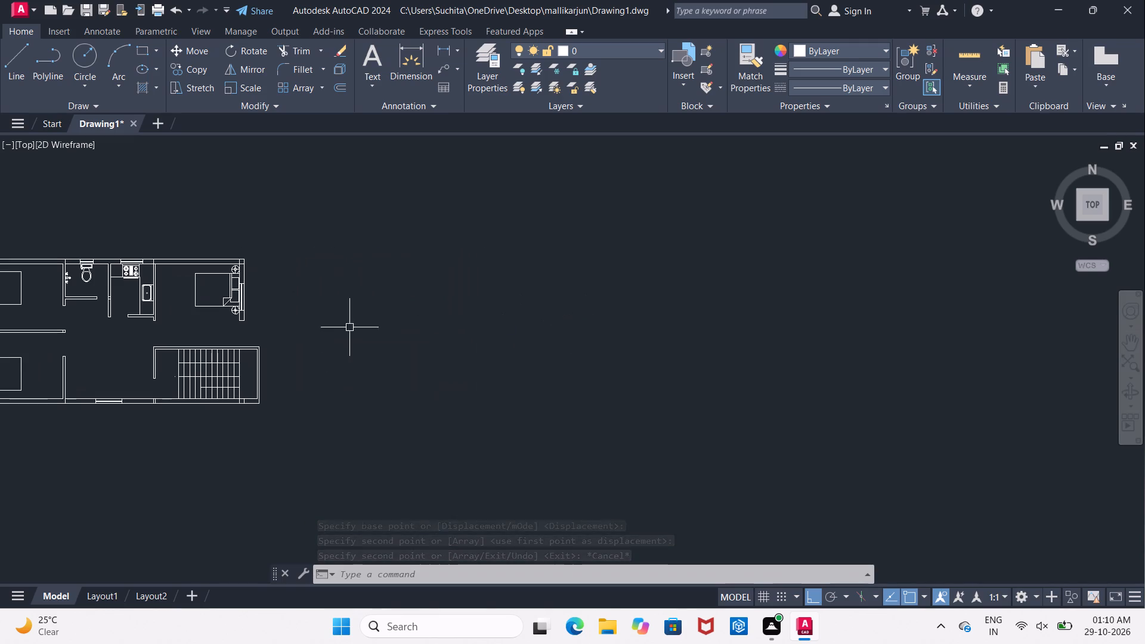
type("DC")
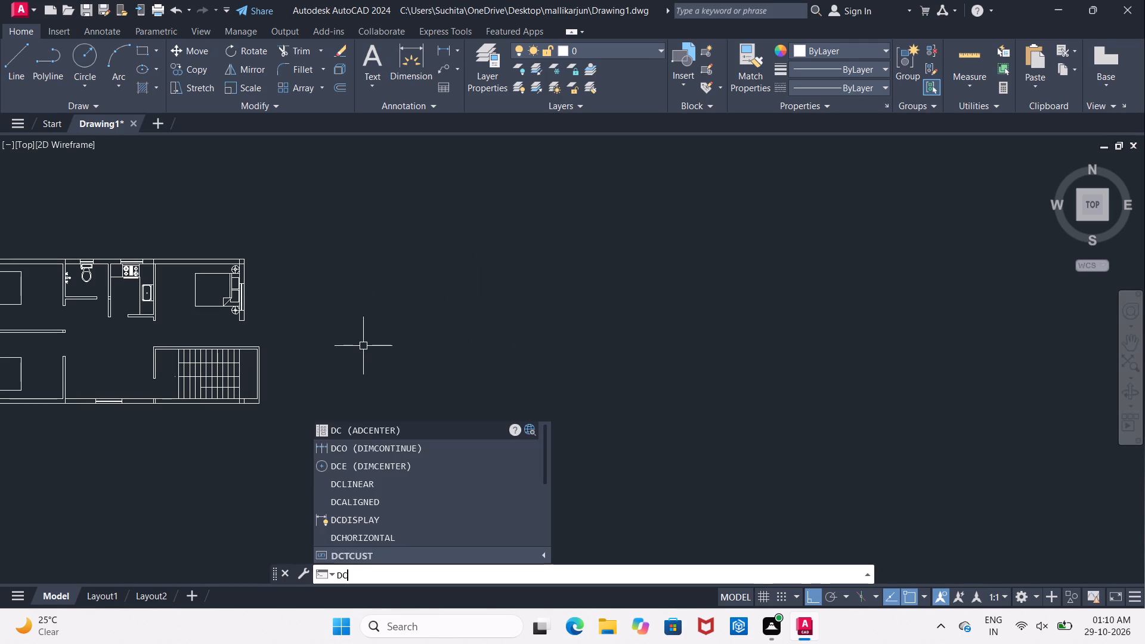
key("Return")
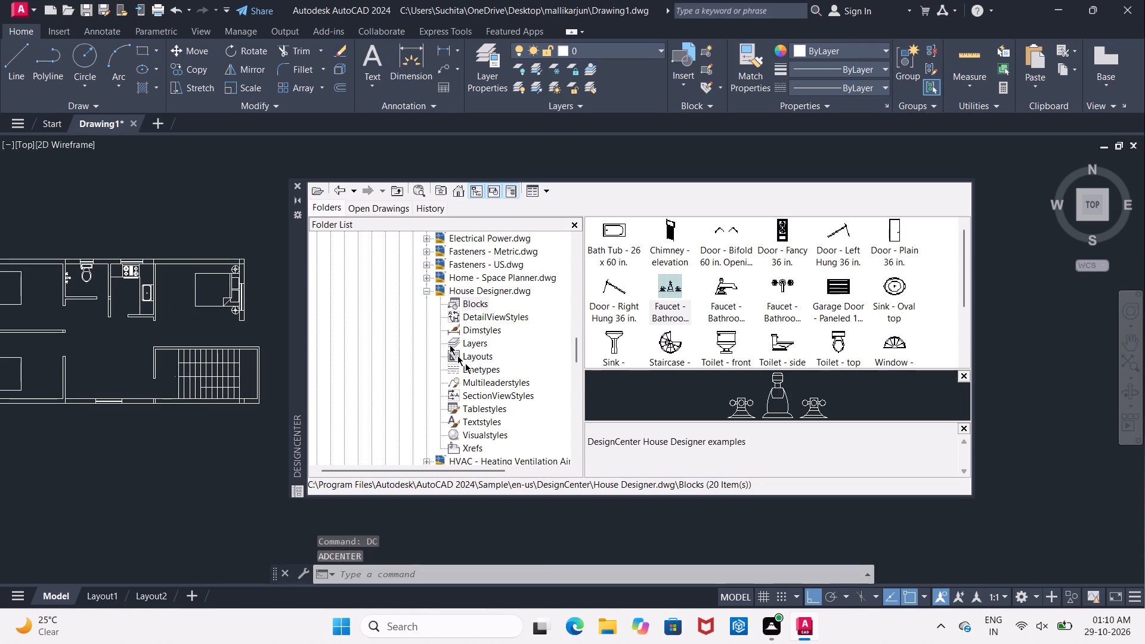
left_click(336, 193)
left_click(336, 193)
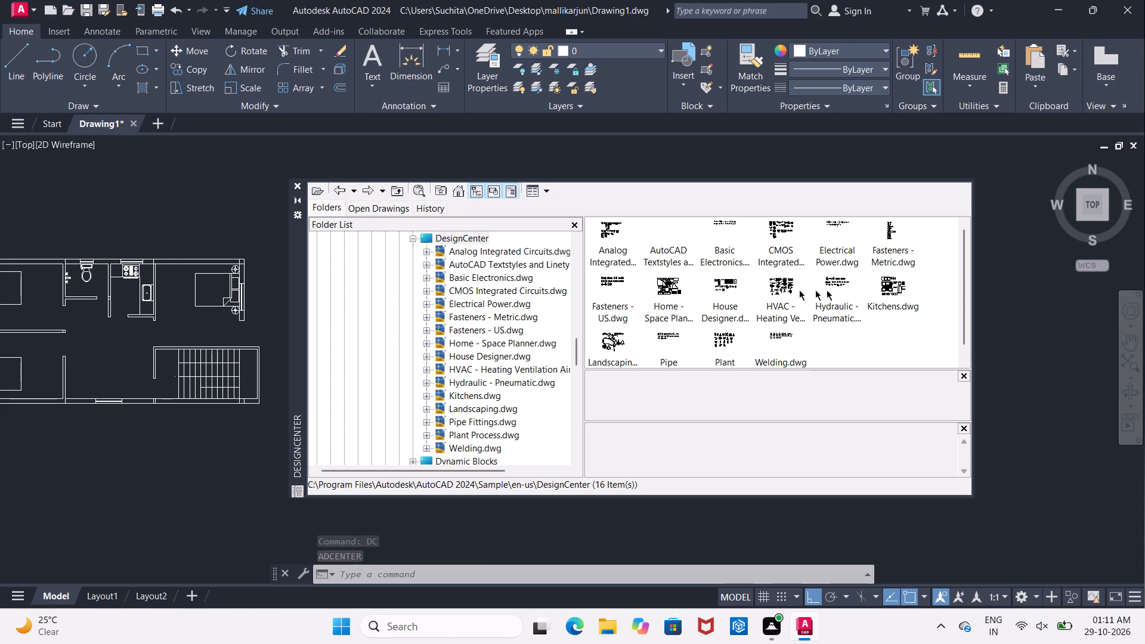
double_click(670, 289)
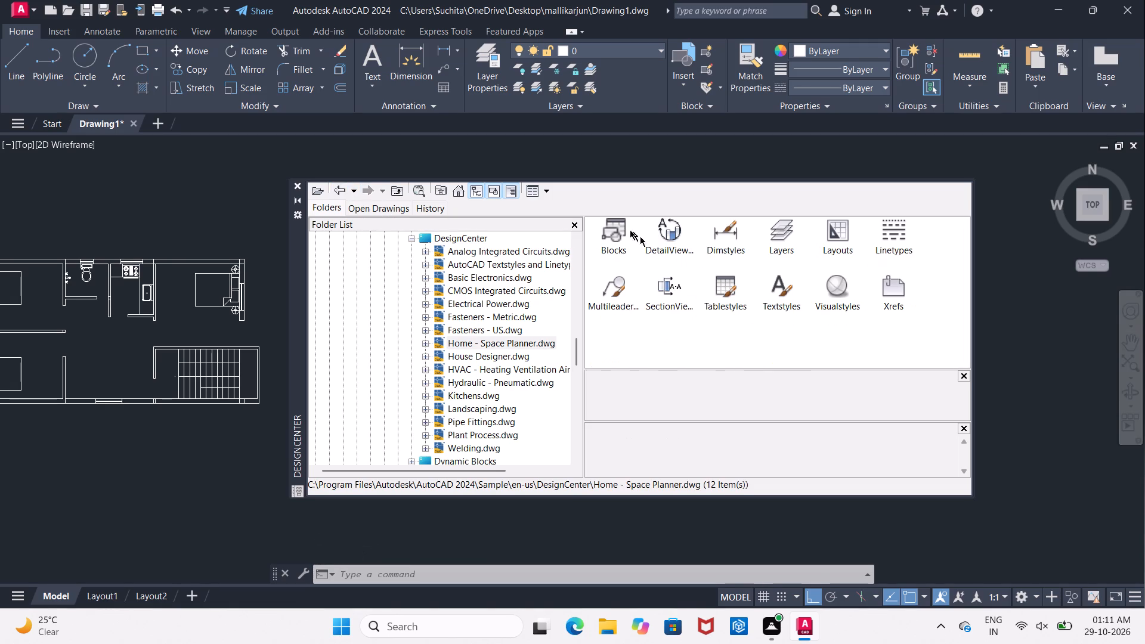
double_click(611, 230)
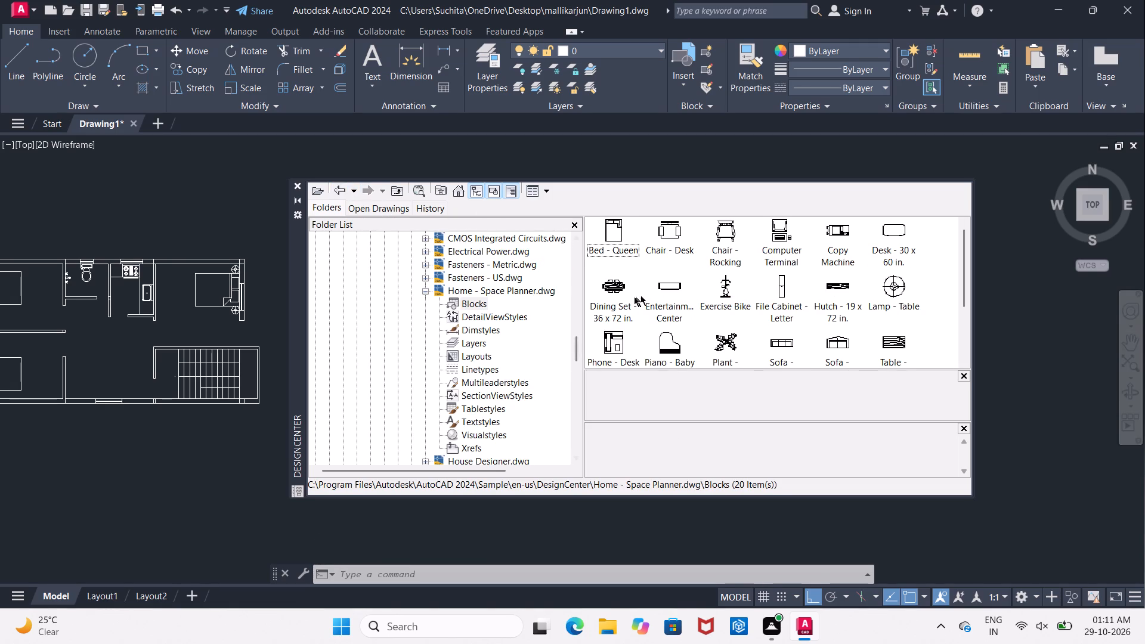
left_click(620, 293)
left_click_drag(614, 285, 45, 469)
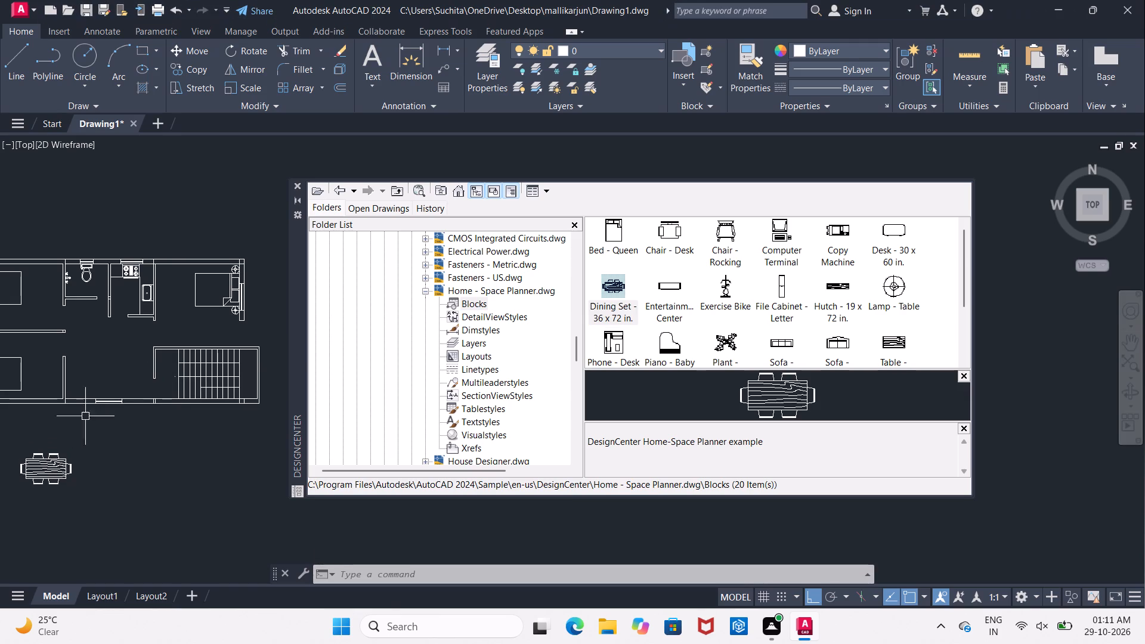
left_click(295, 189)
Scale the dining set down by eye to about three-quarters size, using a corner of its south-side chair as base point.
middle_click_drag(258, 228, 298, 228)
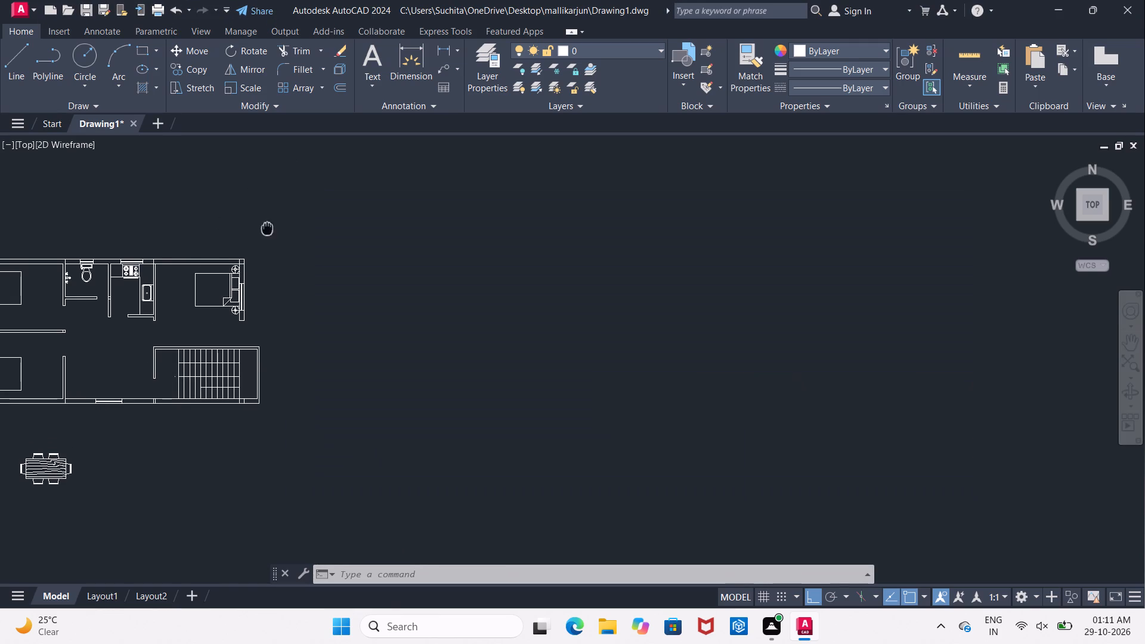
middle_click_drag(298, 228, 646, 189)
scroll(499, 460, "up", 2)
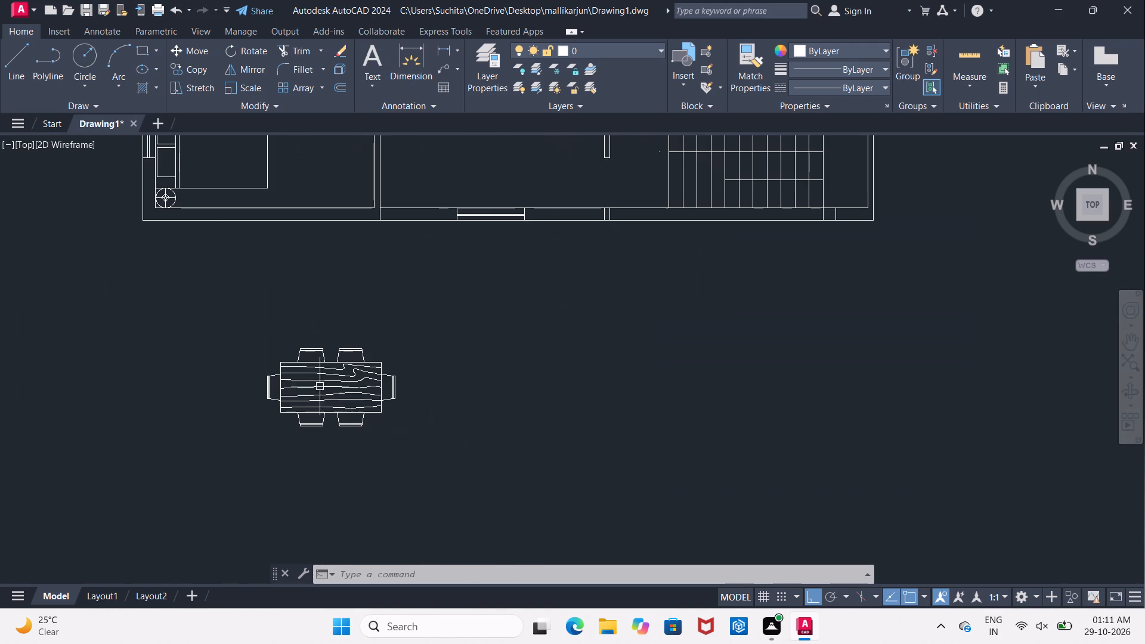
left_click_drag(236, 330, 252, 346)
left_click(463, 453)
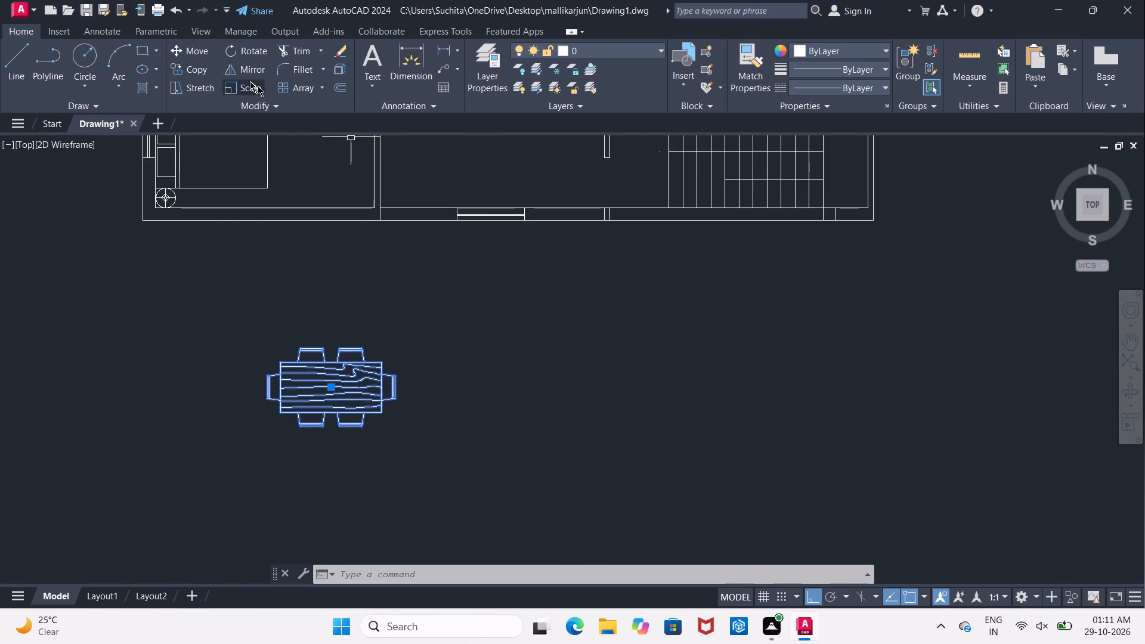
left_click(234, 86)
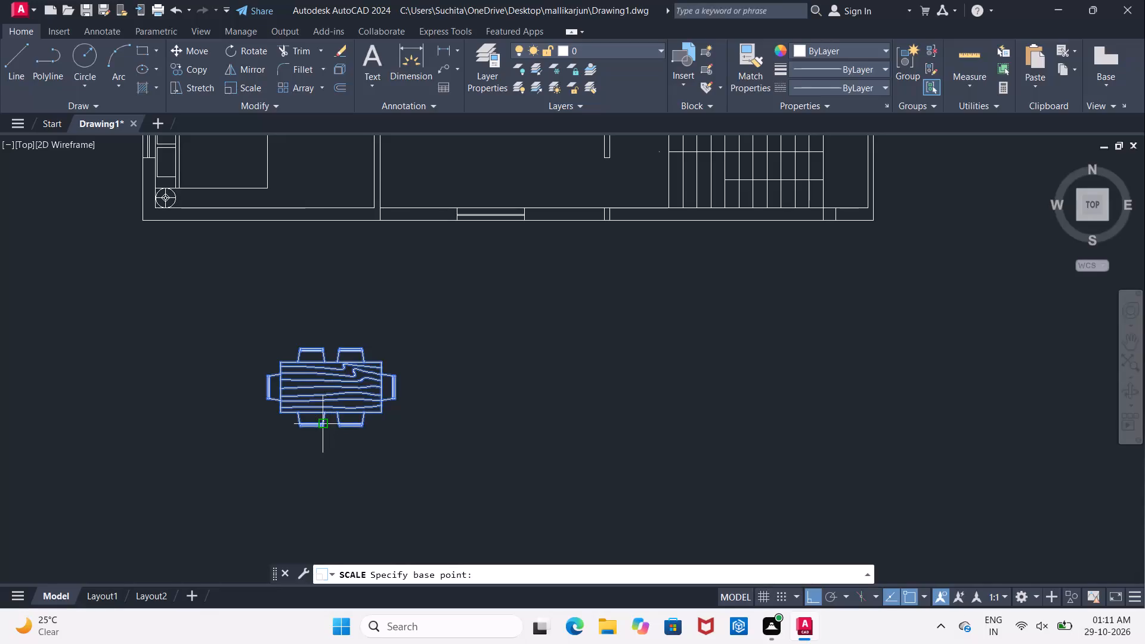
left_click(319, 426)
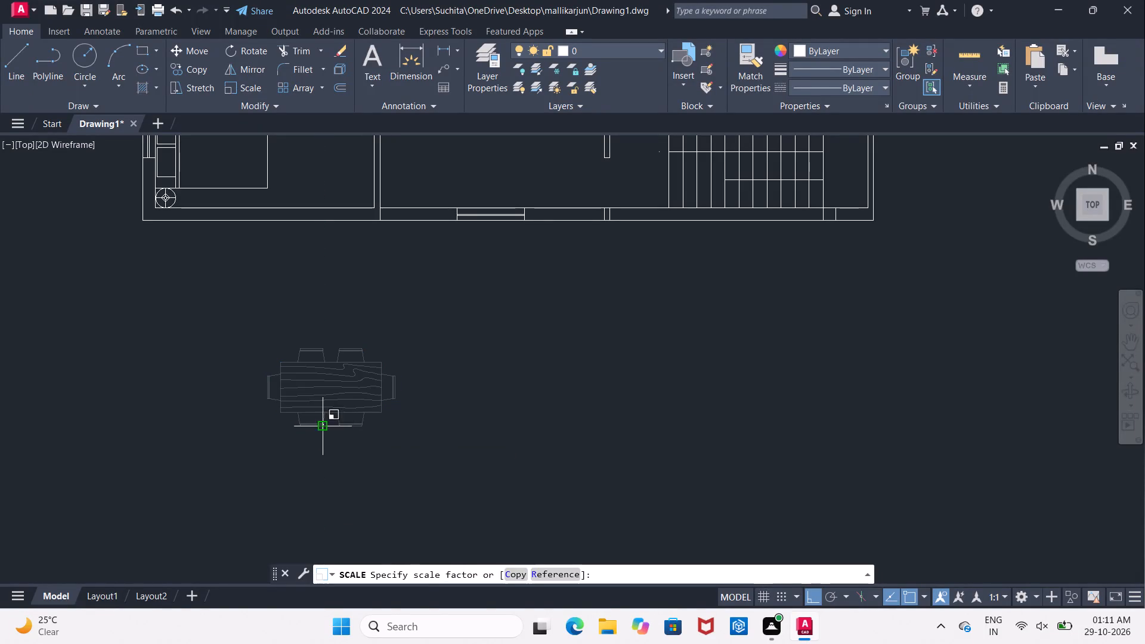
left_click(371, 472)
Move the dining set with Ortho off into the central hall's southwest corner, beside the partition wall and the south window.
left_click_drag(218, 342, 234, 356)
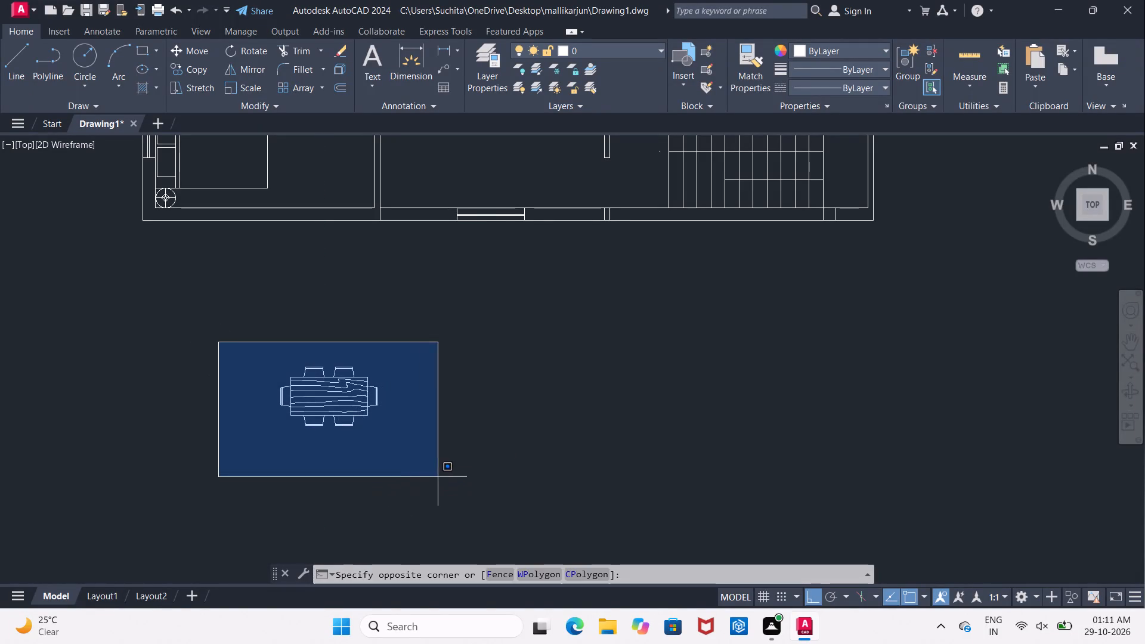
left_click(438, 477)
left_click(187, 48)
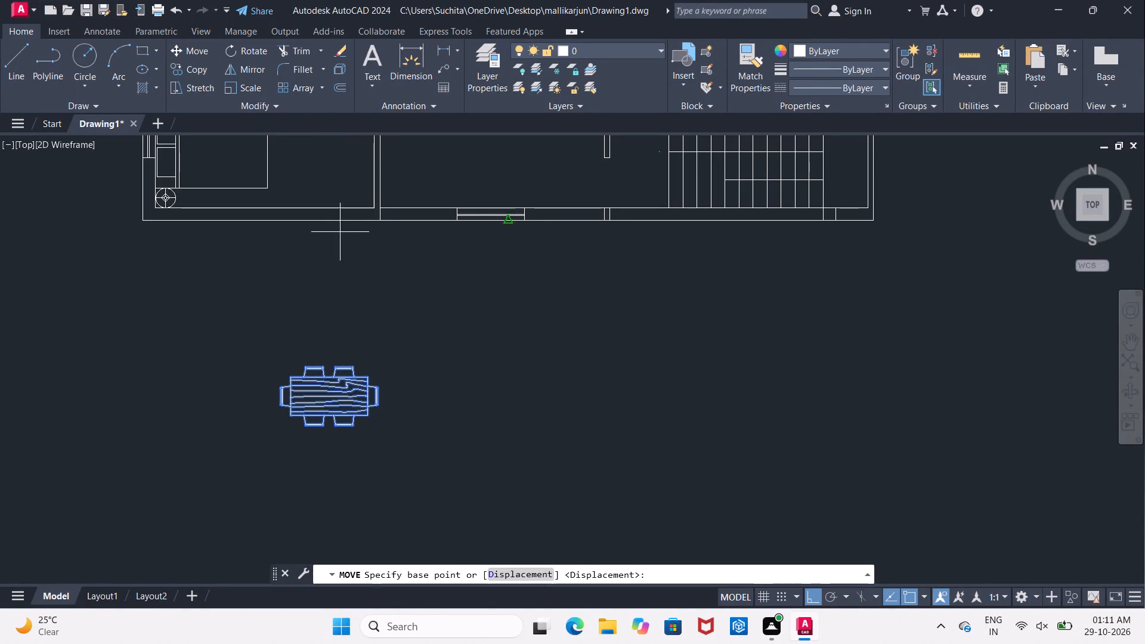
left_click(328, 393)
left_click(819, 595)
middle_click_drag(491, 392, 487, 602)
scroll(442, 463, "up", 2)
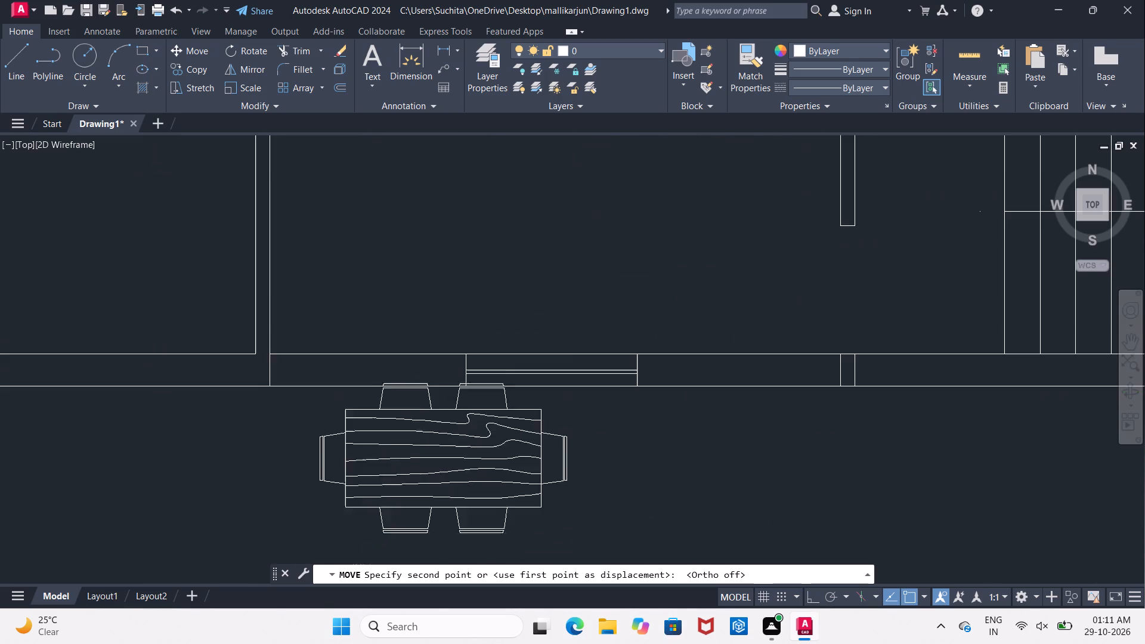
middle_click_drag(388, 330, 387, 444)
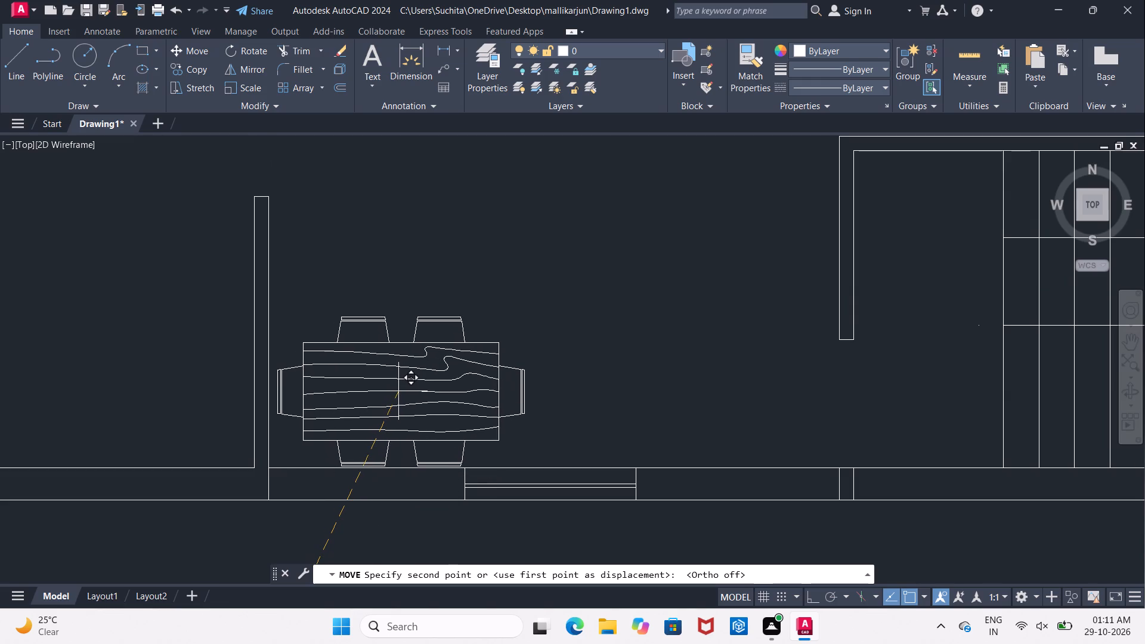
left_click(398, 391)
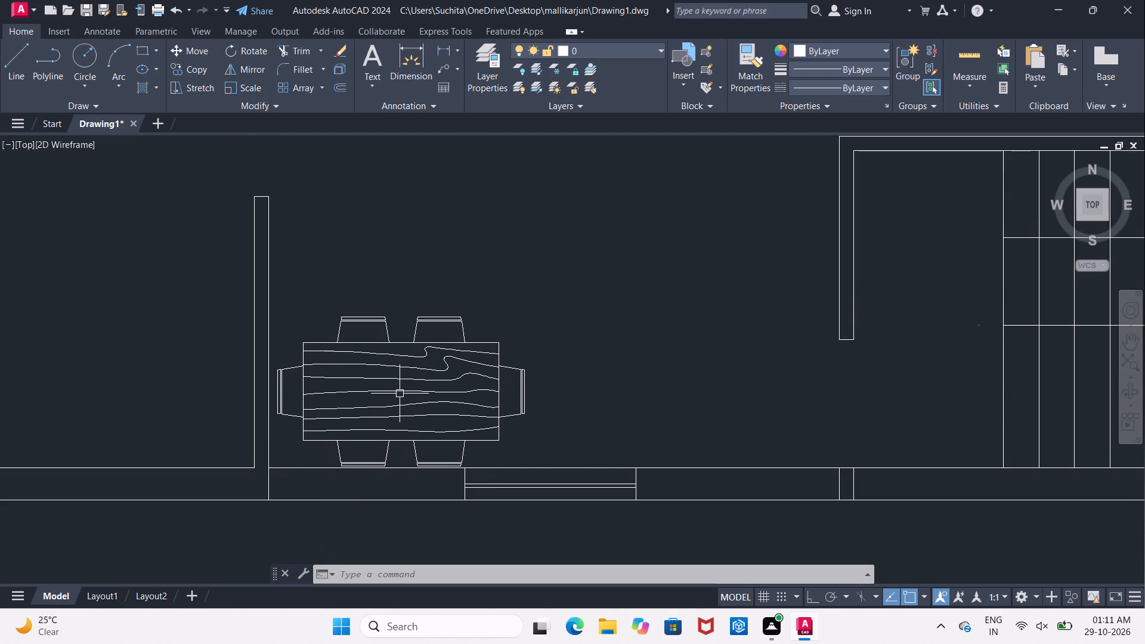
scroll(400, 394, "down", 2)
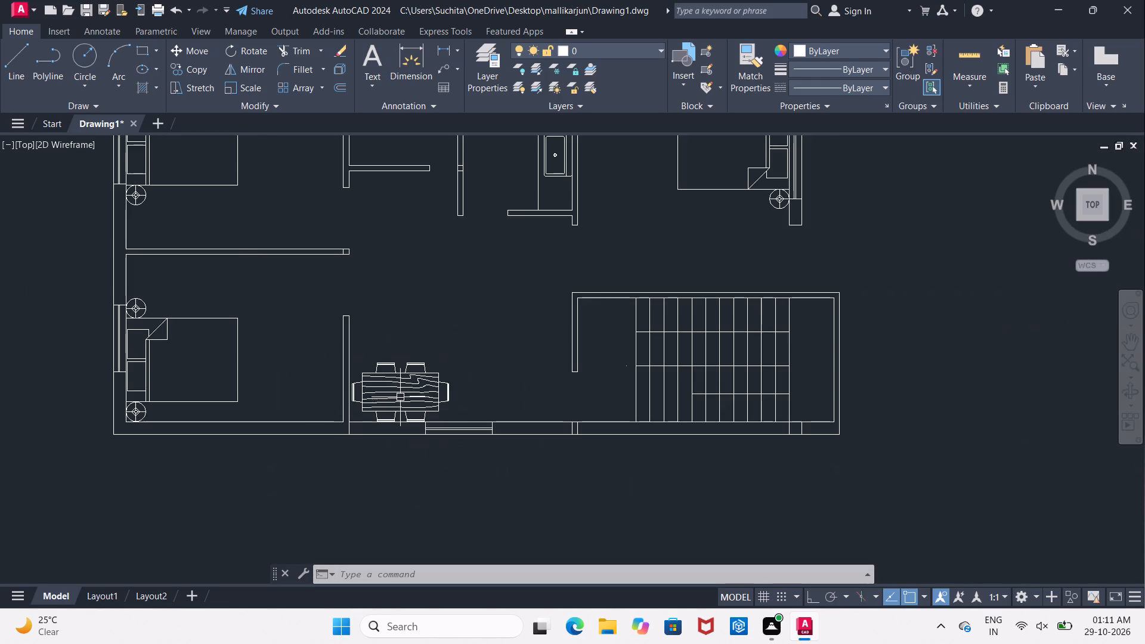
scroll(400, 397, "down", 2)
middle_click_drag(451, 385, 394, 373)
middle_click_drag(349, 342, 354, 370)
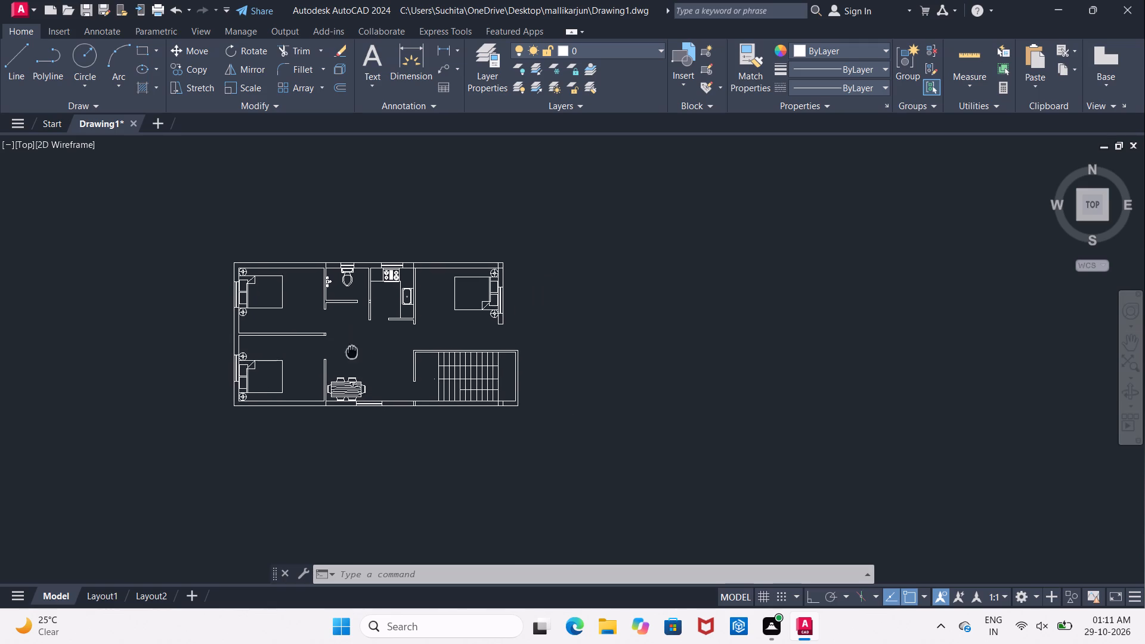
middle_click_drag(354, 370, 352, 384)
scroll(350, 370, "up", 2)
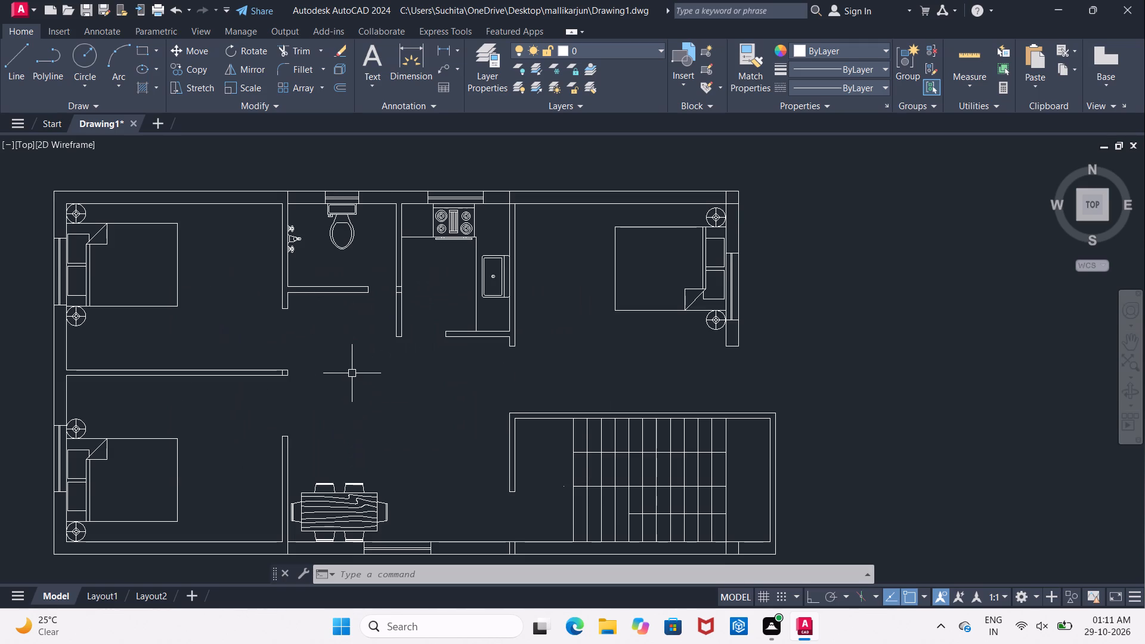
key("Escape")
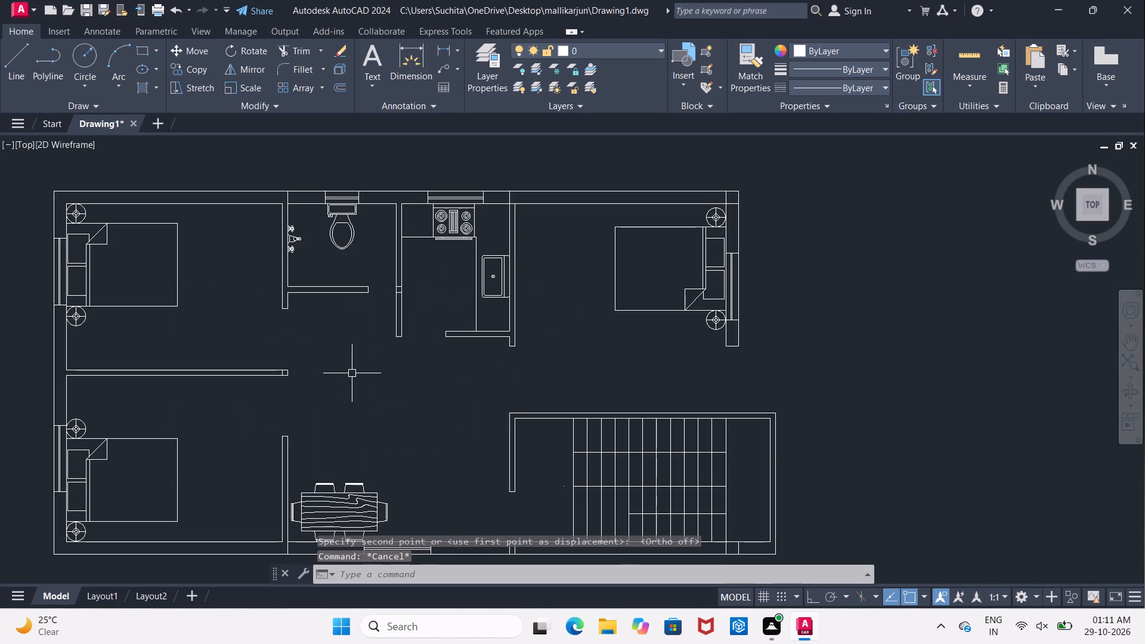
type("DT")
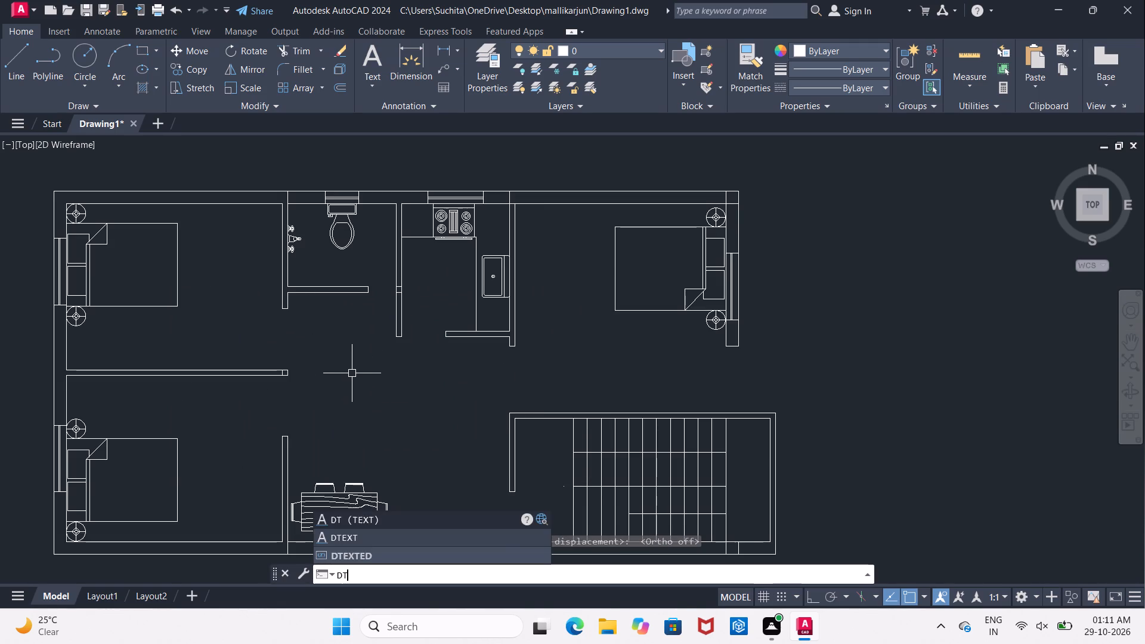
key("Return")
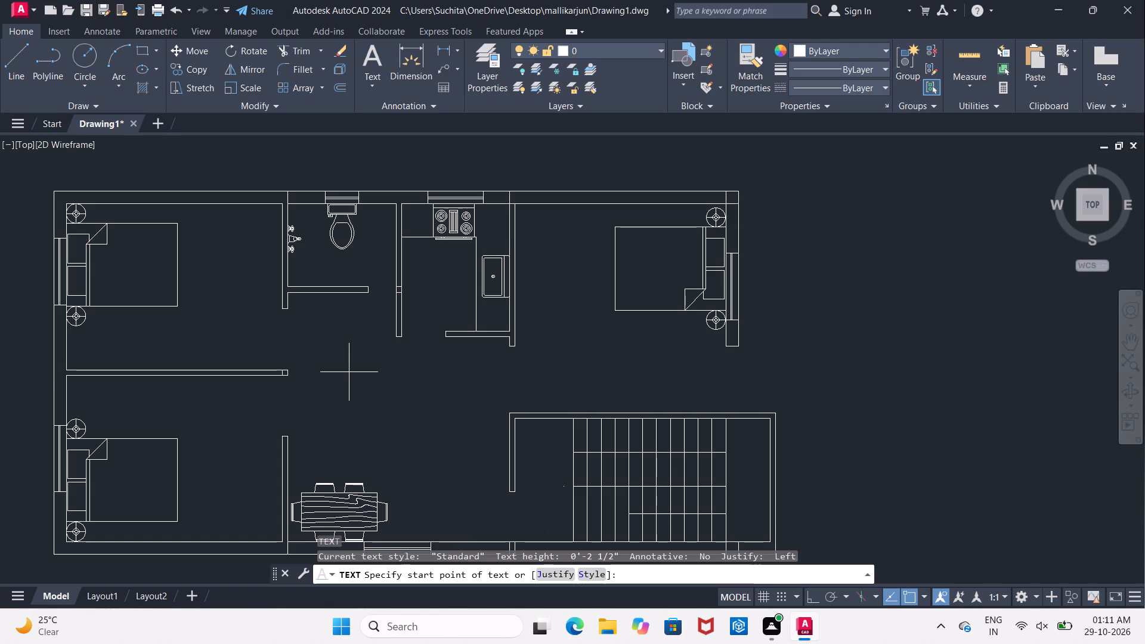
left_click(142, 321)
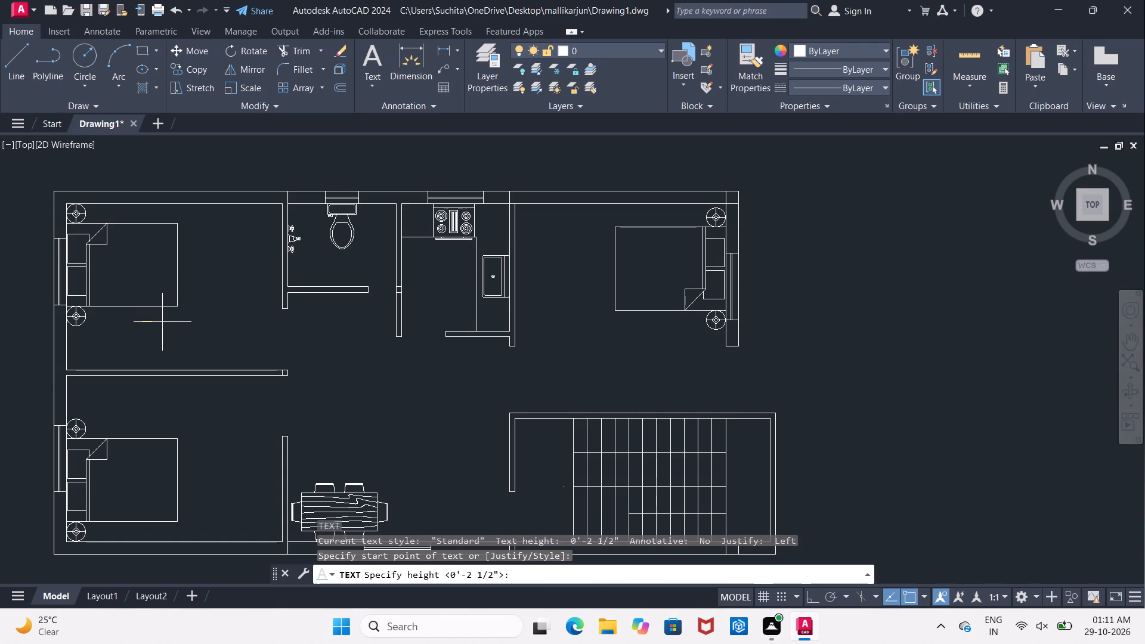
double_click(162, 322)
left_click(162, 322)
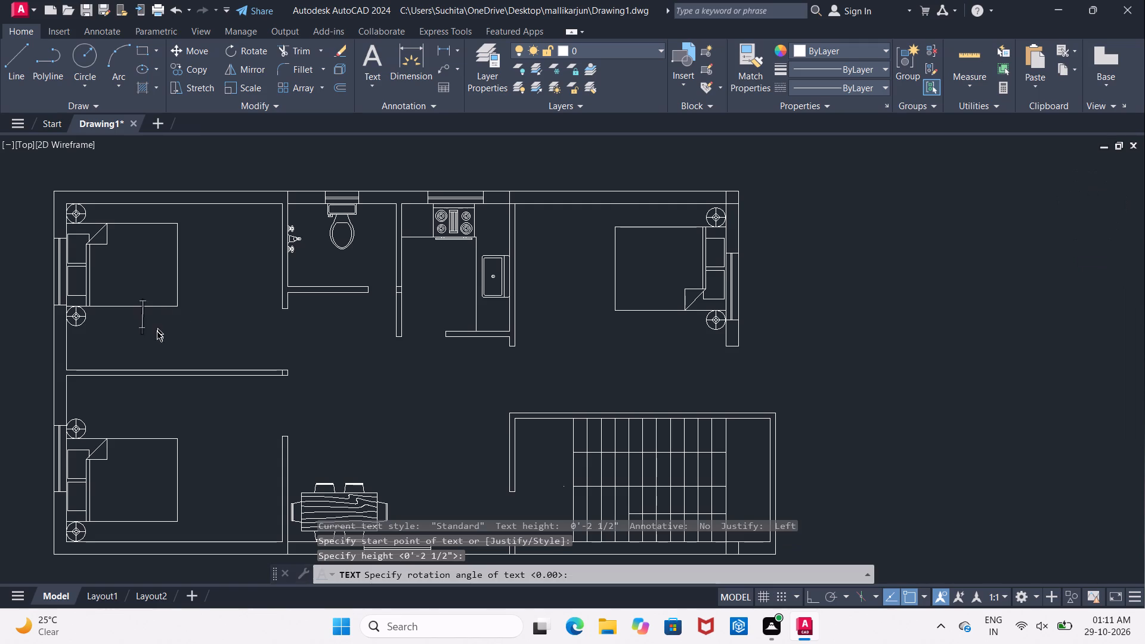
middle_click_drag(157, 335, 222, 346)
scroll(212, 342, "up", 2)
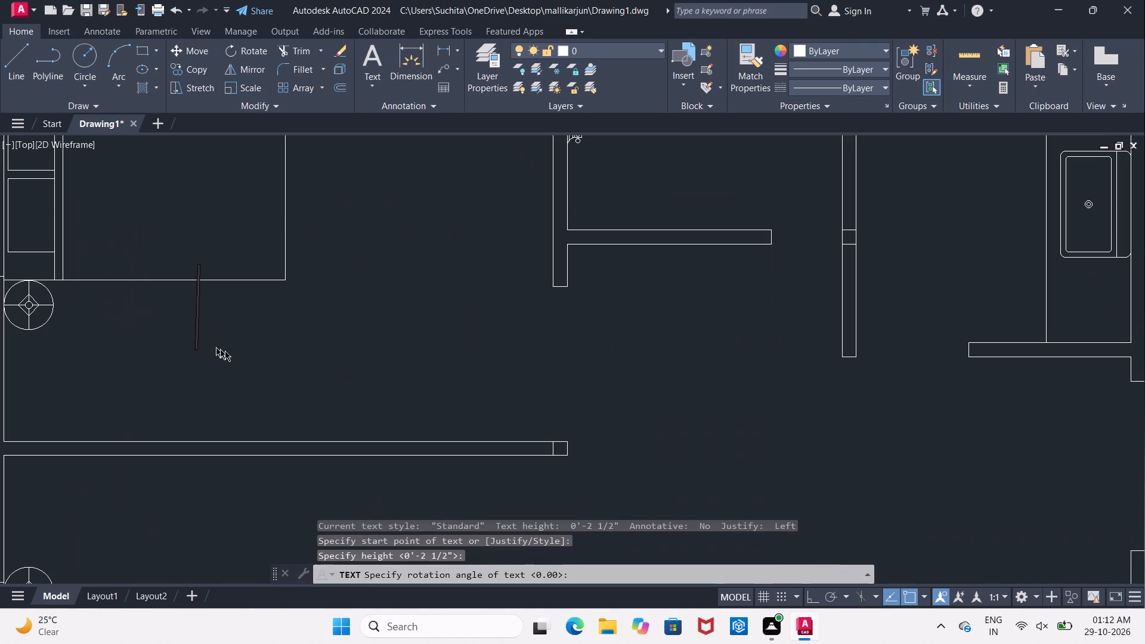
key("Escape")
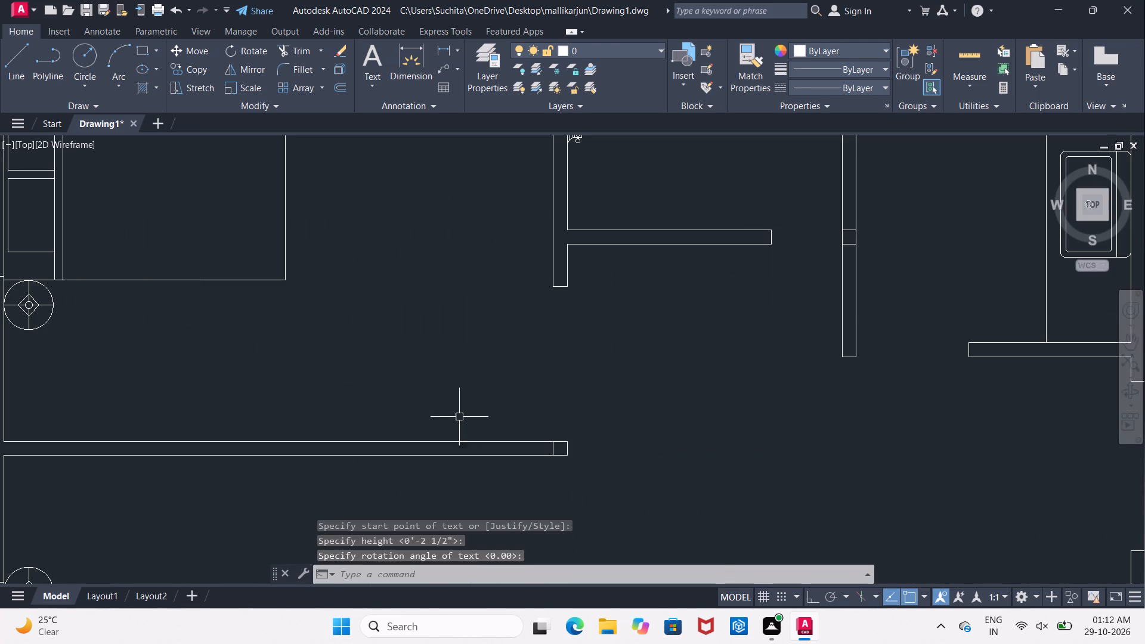
With Ortho on, add horizontal single-line text about 6" high below the northwest room's bed, reading BED ROOM with 13'X10' on a second line.
left_click(814, 597)
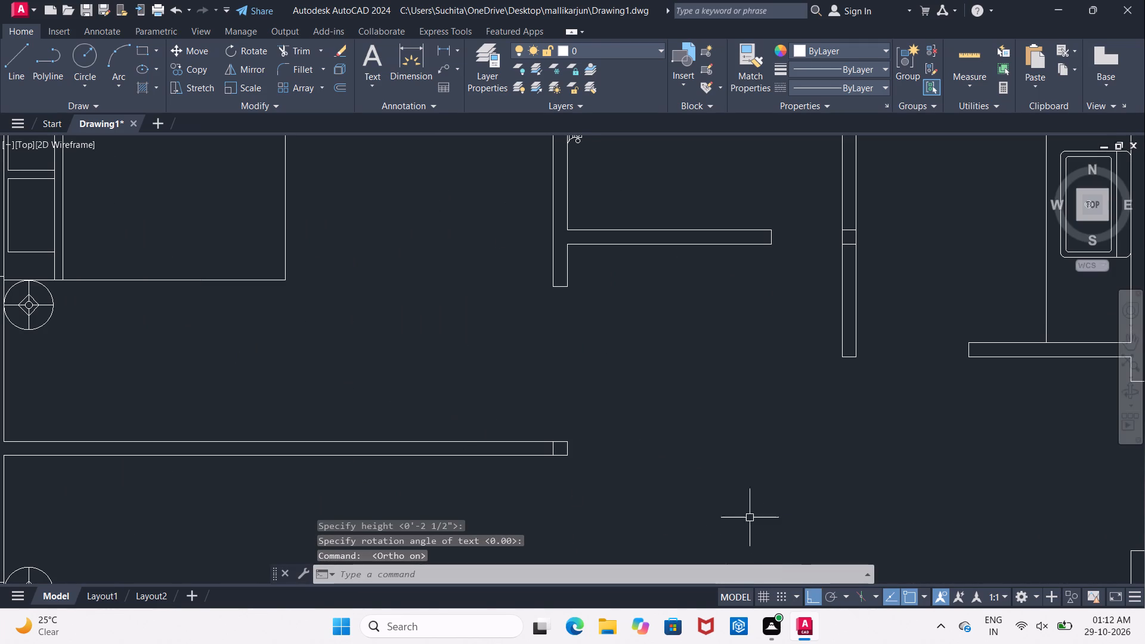
type("DT")
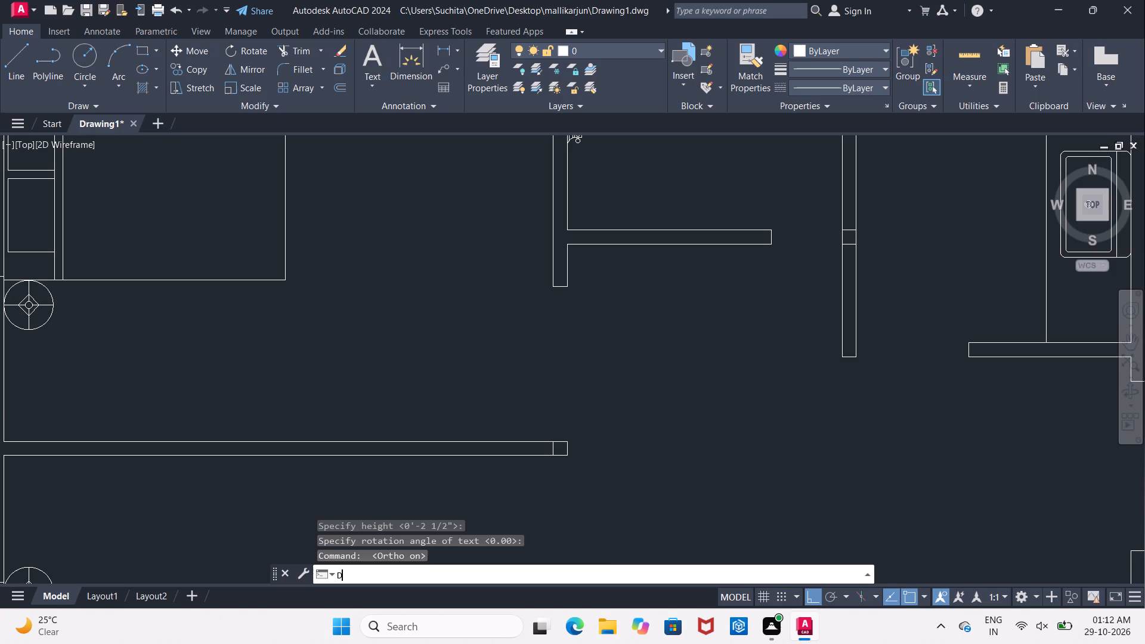
key("Return")
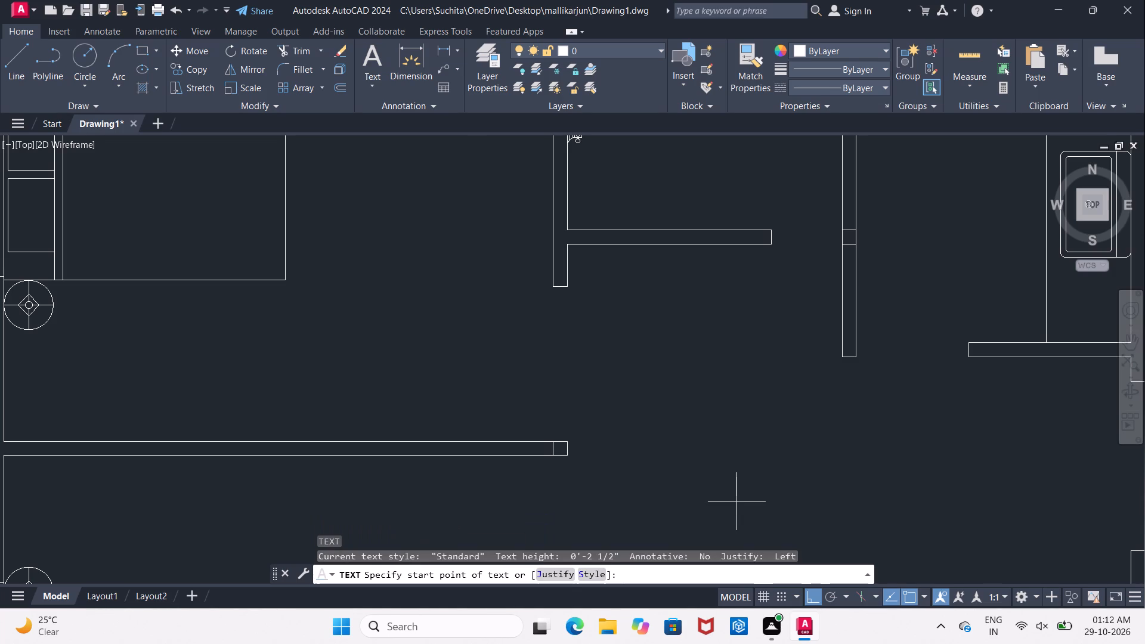
left_click(185, 336)
left_click(206, 334)
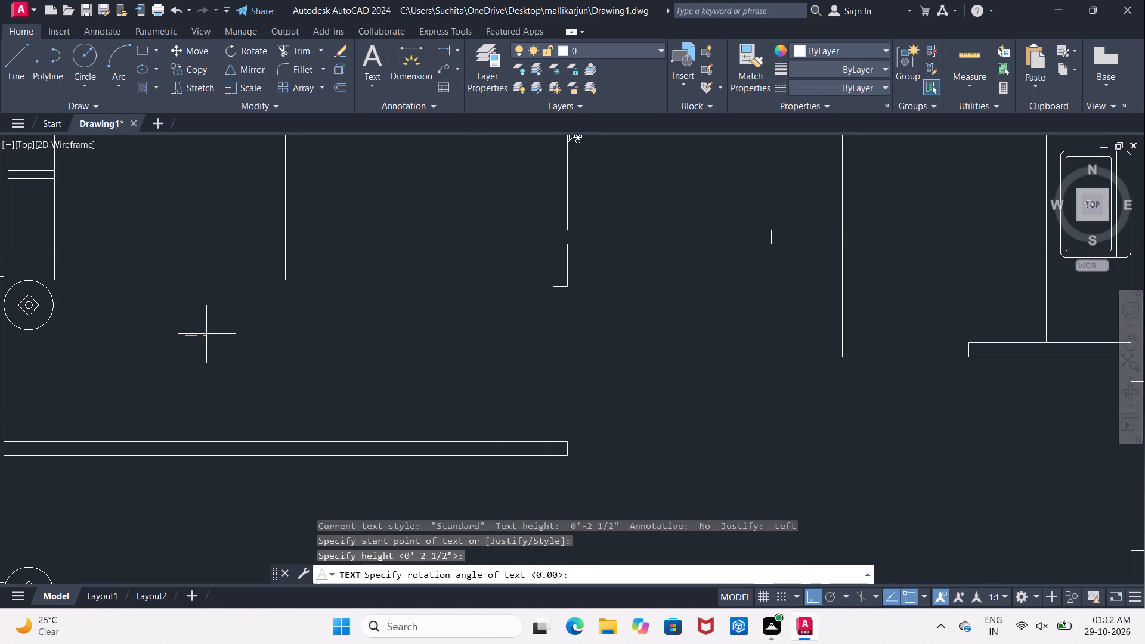
left_click(206, 334)
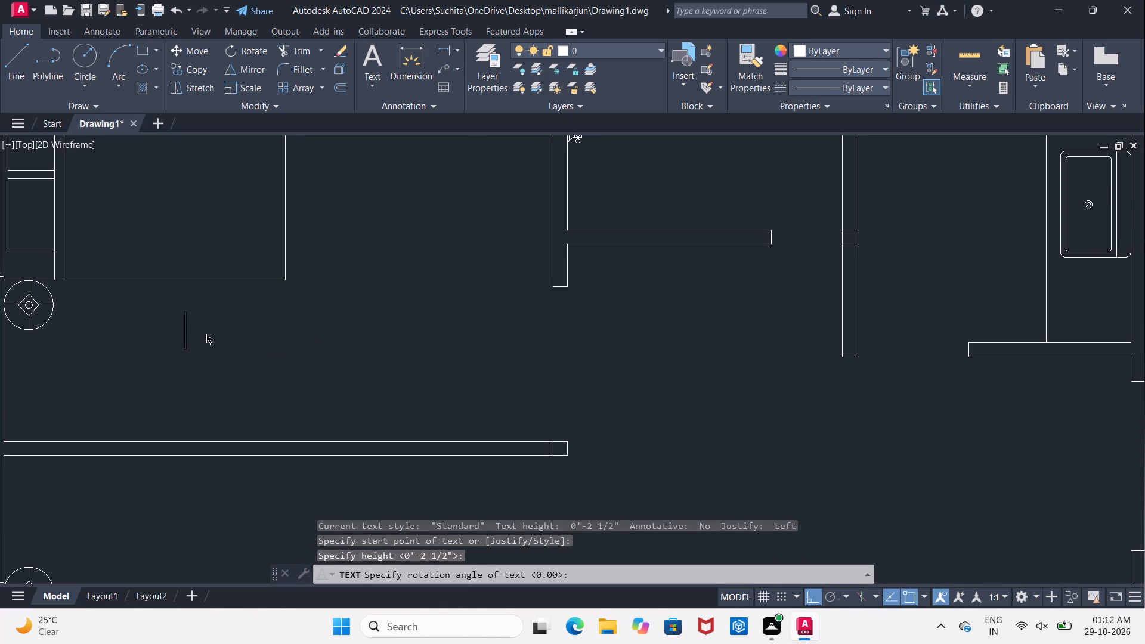
type("BED R")
type("OOM")
key("space")
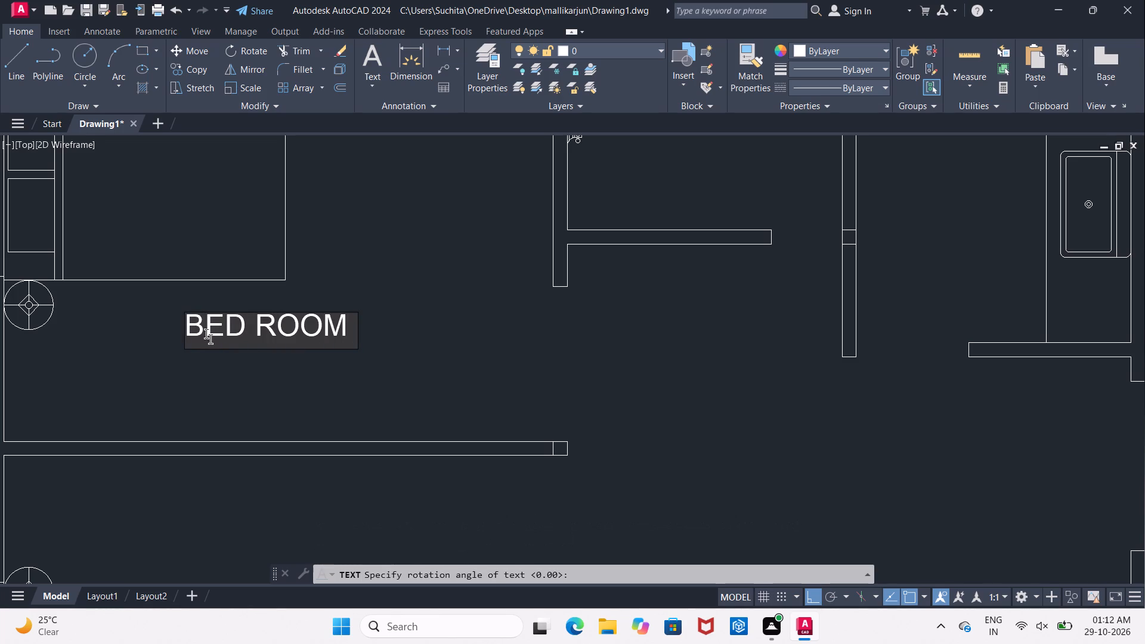
key("Return")
type("13'")
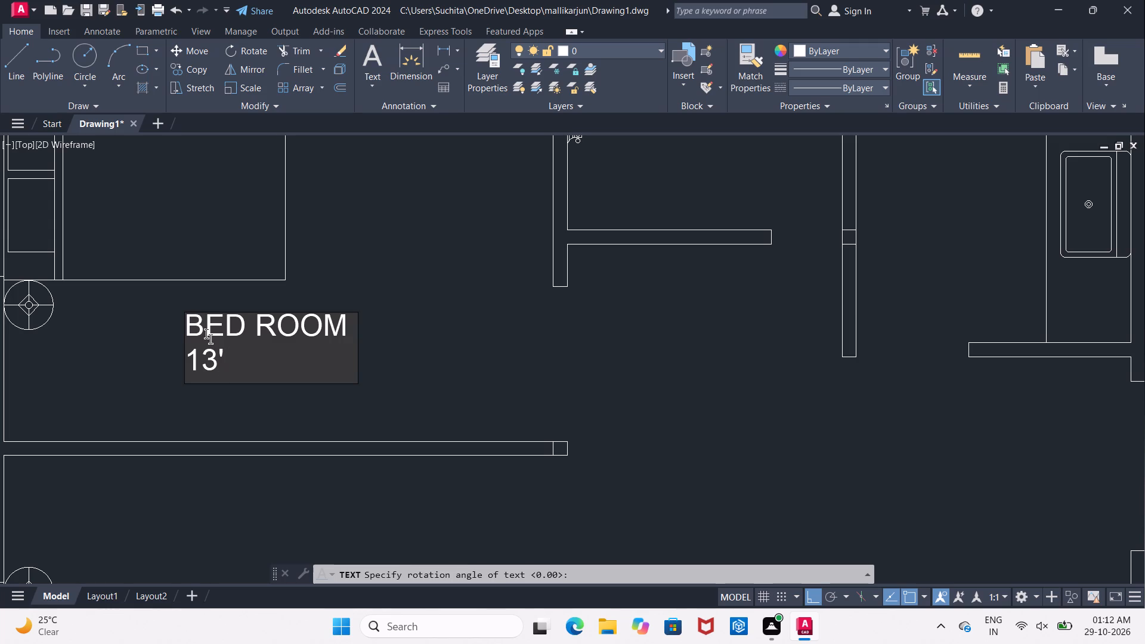
key("x")
type("10'")
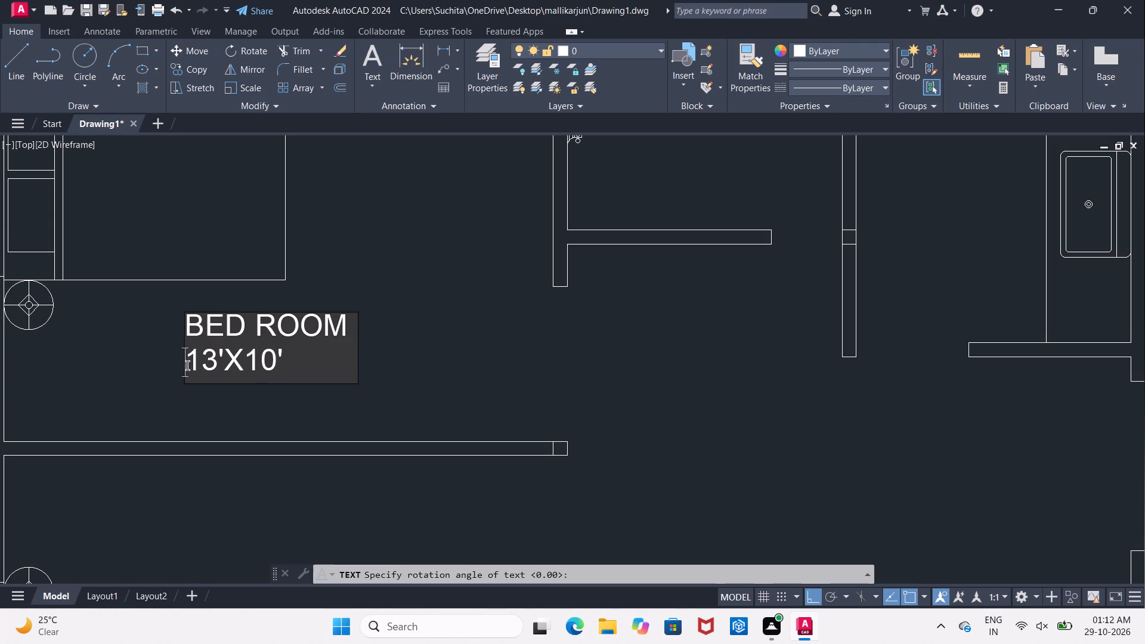
Indent the 13'X10' line by four spaces to centre it under BED ROOM, and finish the text.
left_click(187, 366)
key("space")
key("space")
key("space")
key("space")
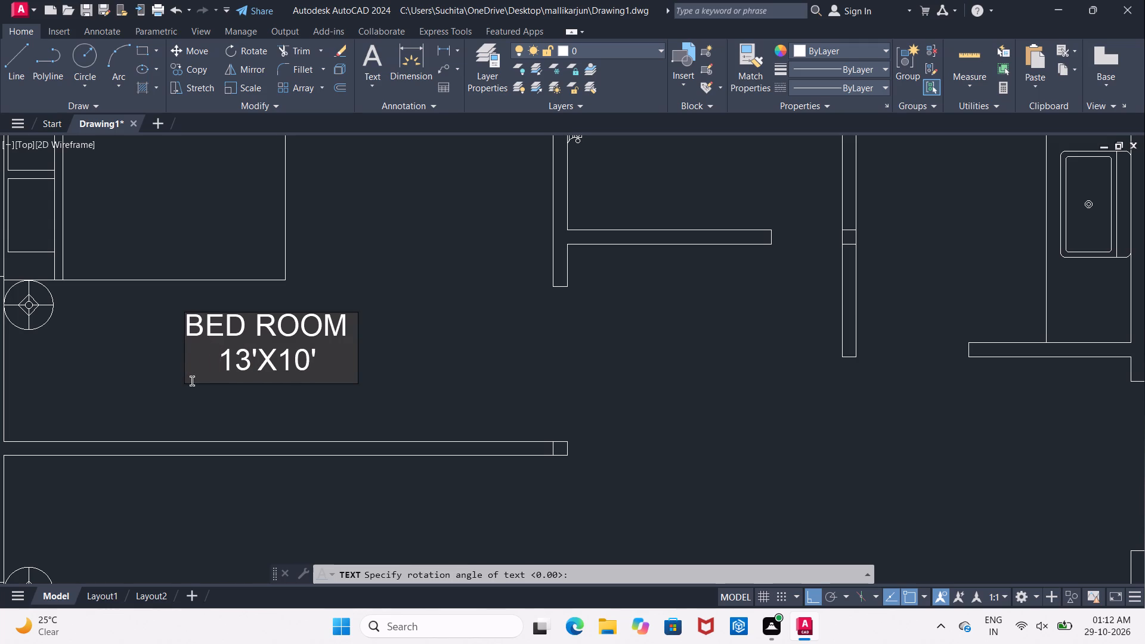
left_click(507, 423)
key("Escape")
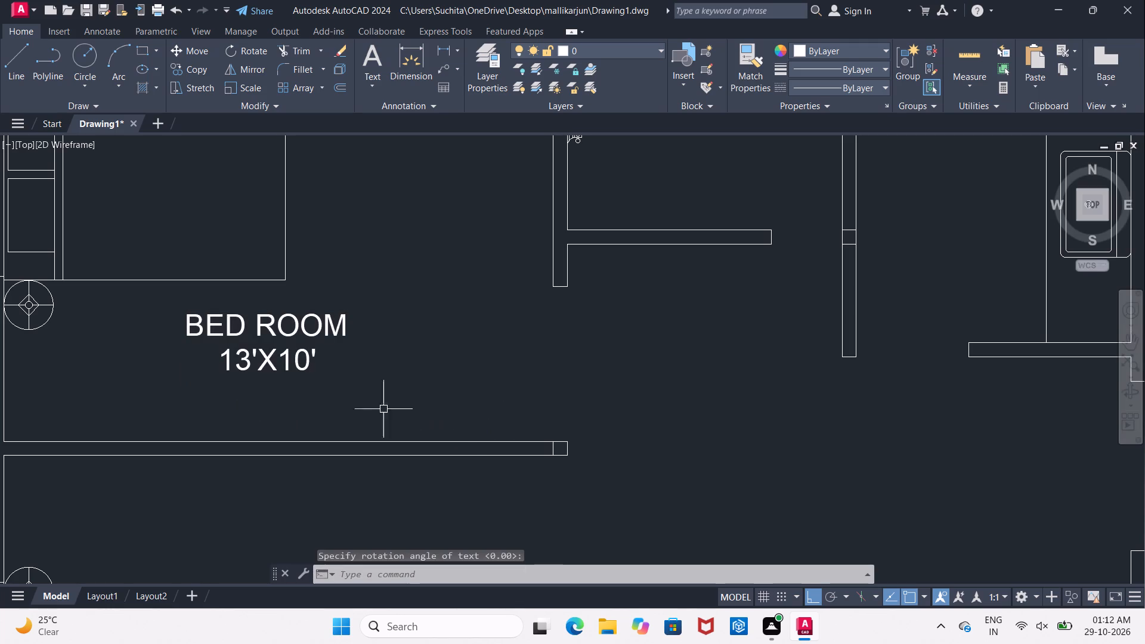
Set the text height of both the BED ROOM and 13'X10' lines to 9".
left_click(265, 328)
left_click(265, 362)
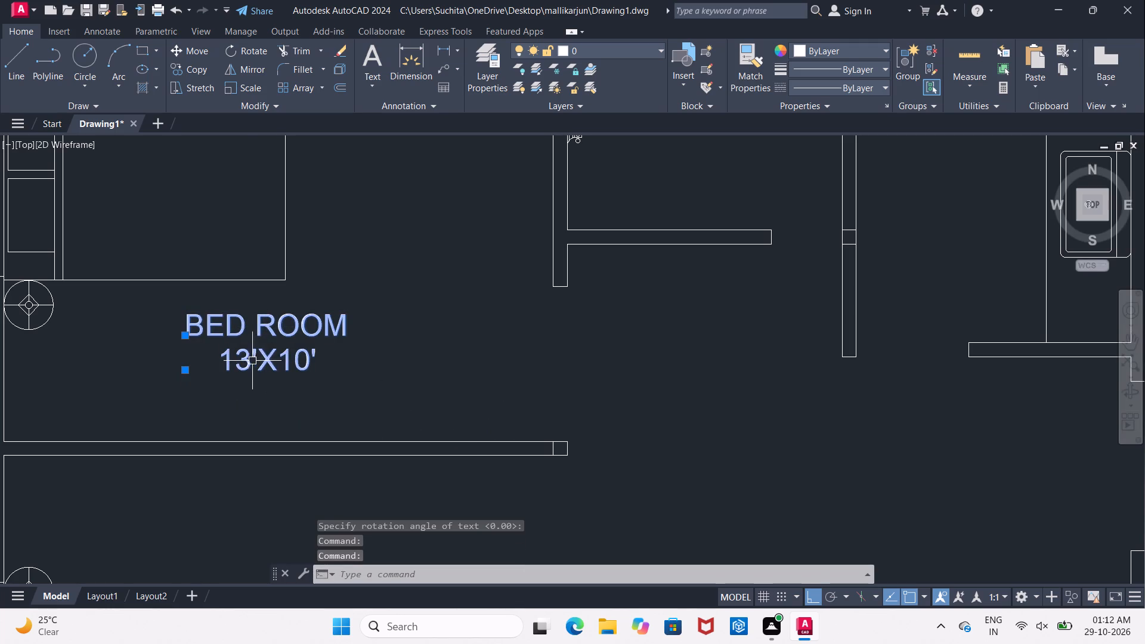
right_click(251, 360)
left_click(318, 334)
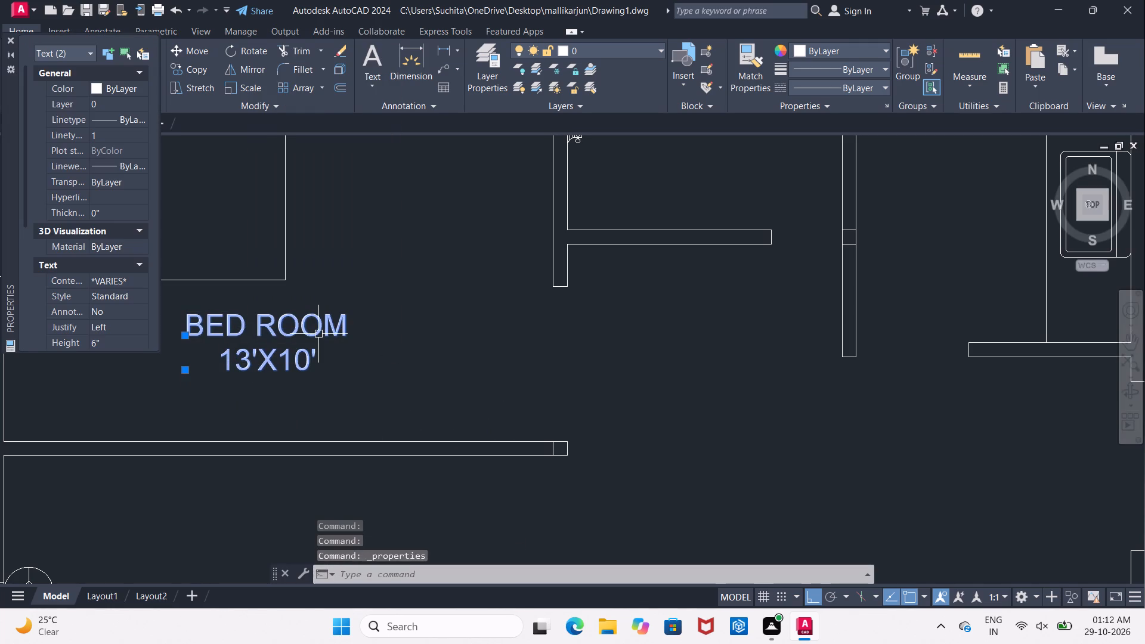
left_click(106, 339)
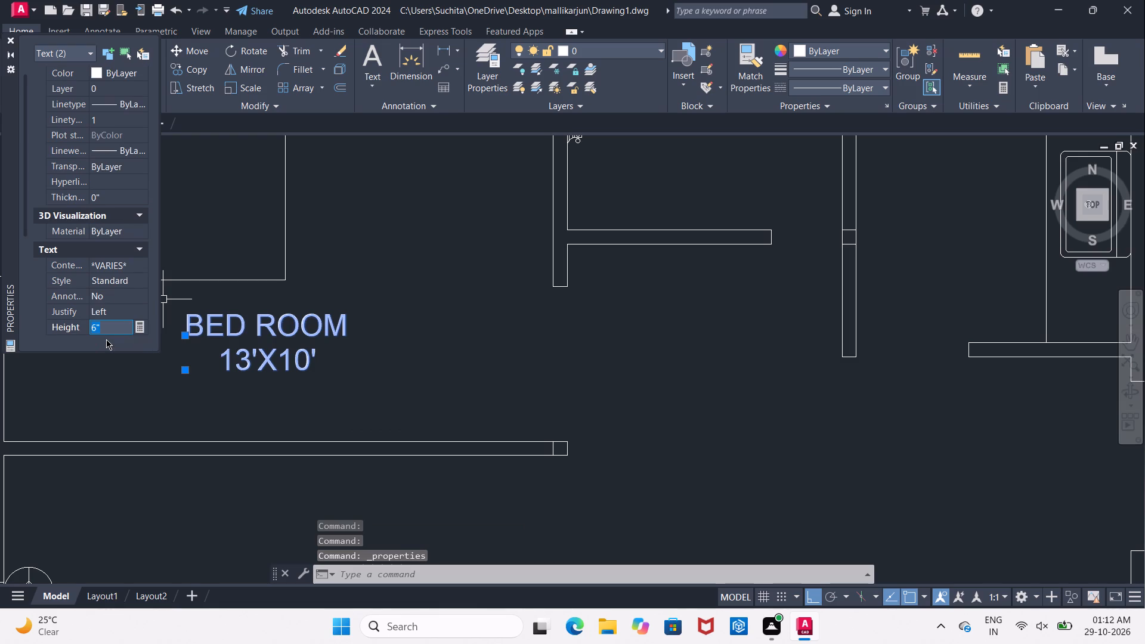
key("BackSpace")
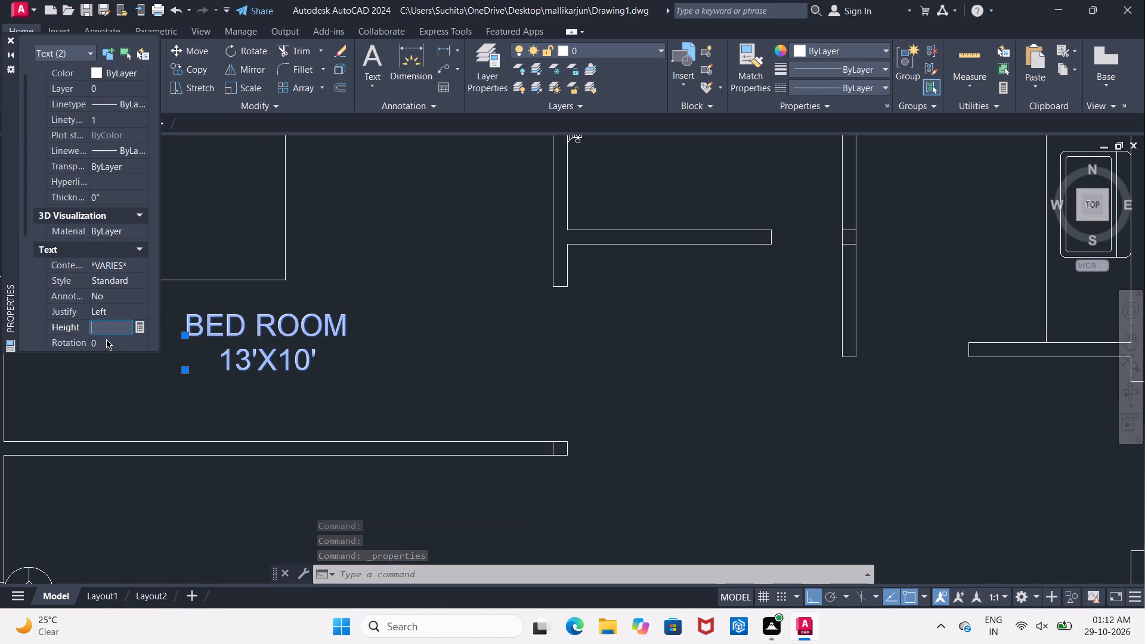
type("9\"")
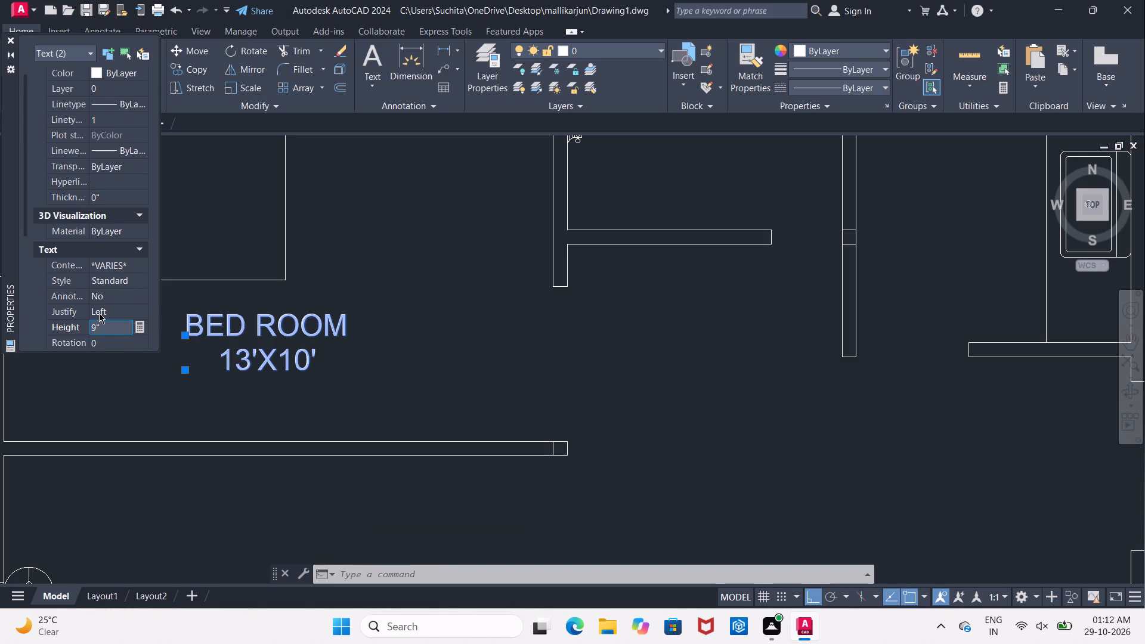
left_click(368, 352)
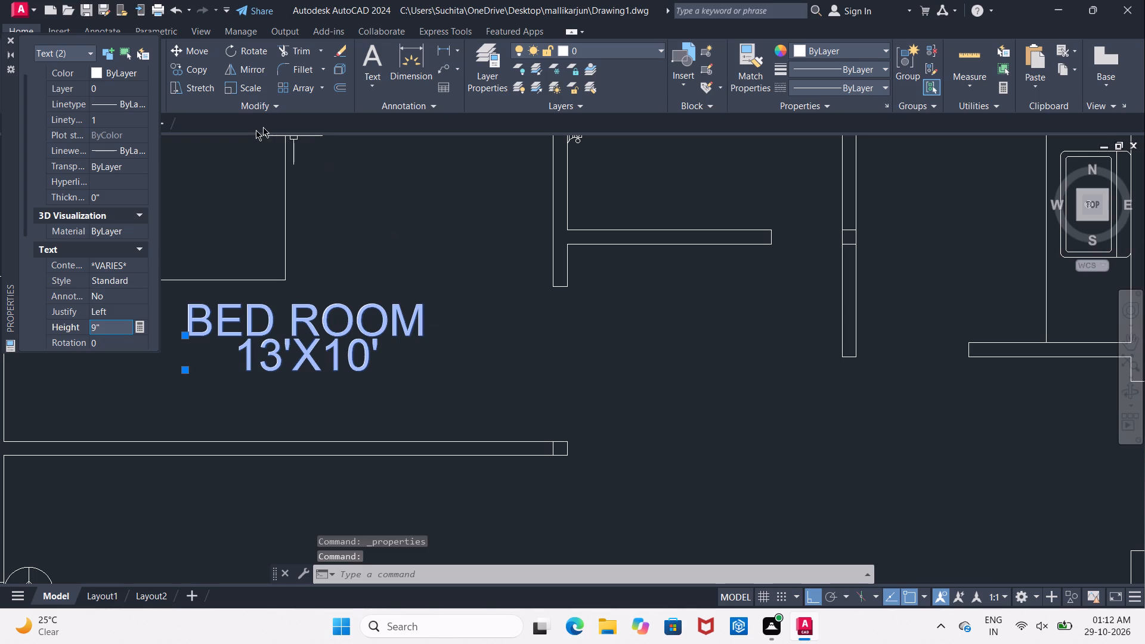
left_click(8, 39)
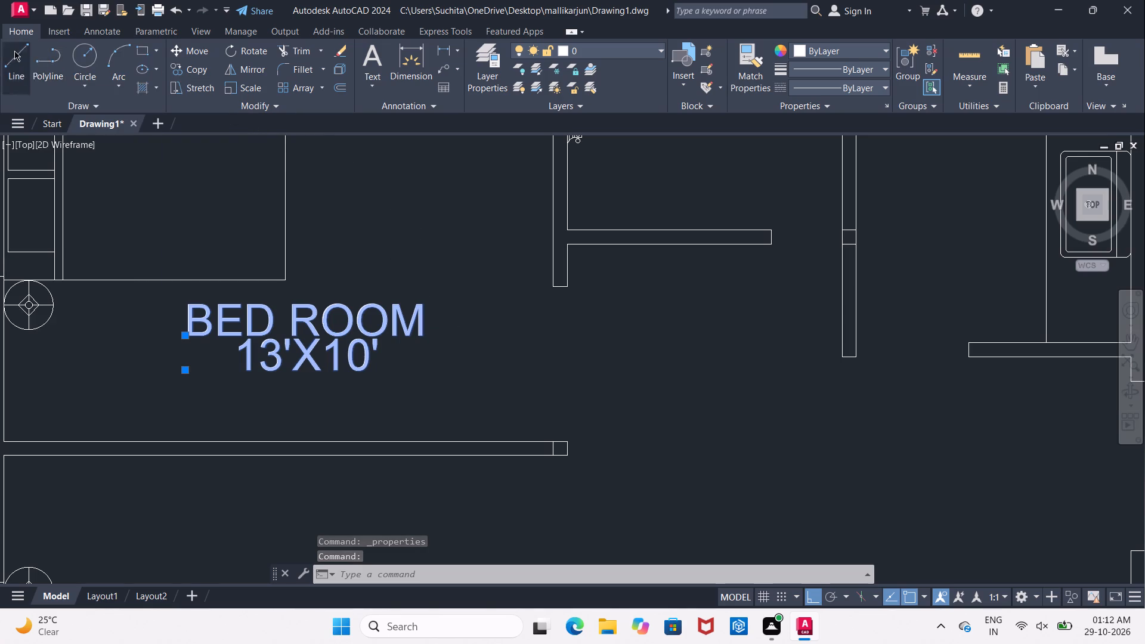
scroll(304, 246, "down", 1)
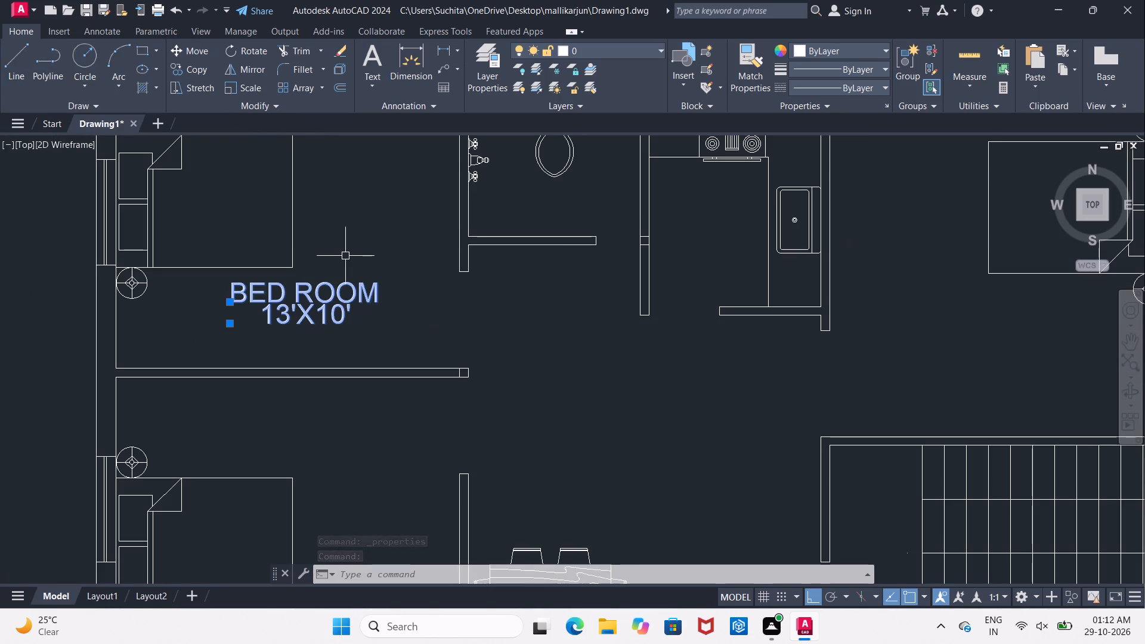
key("Escape")
Copy both lines of the northwest room's label straight south into the southwest room, just above its bed.
scroll(345, 256, "down", 1)
left_click(333, 272)
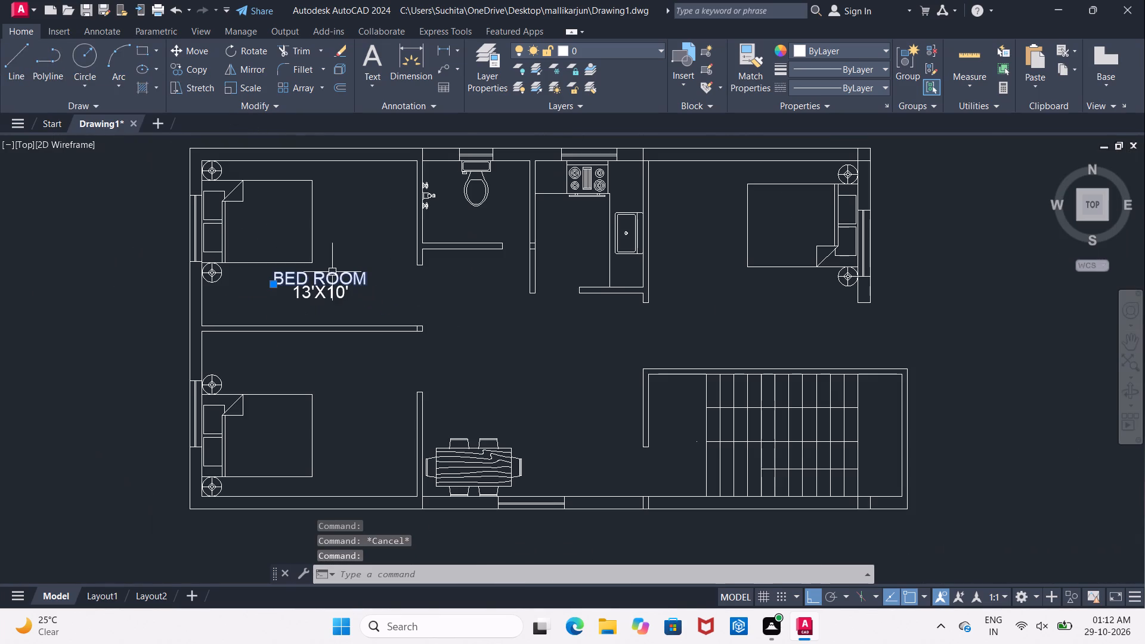
left_click(323, 288)
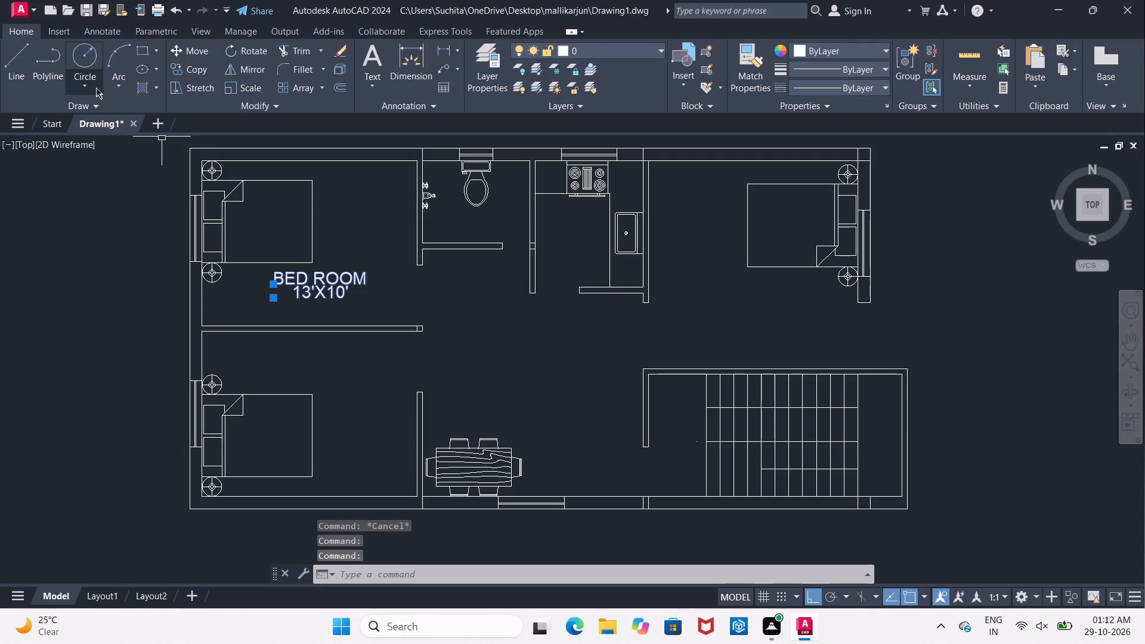
left_click(180, 72)
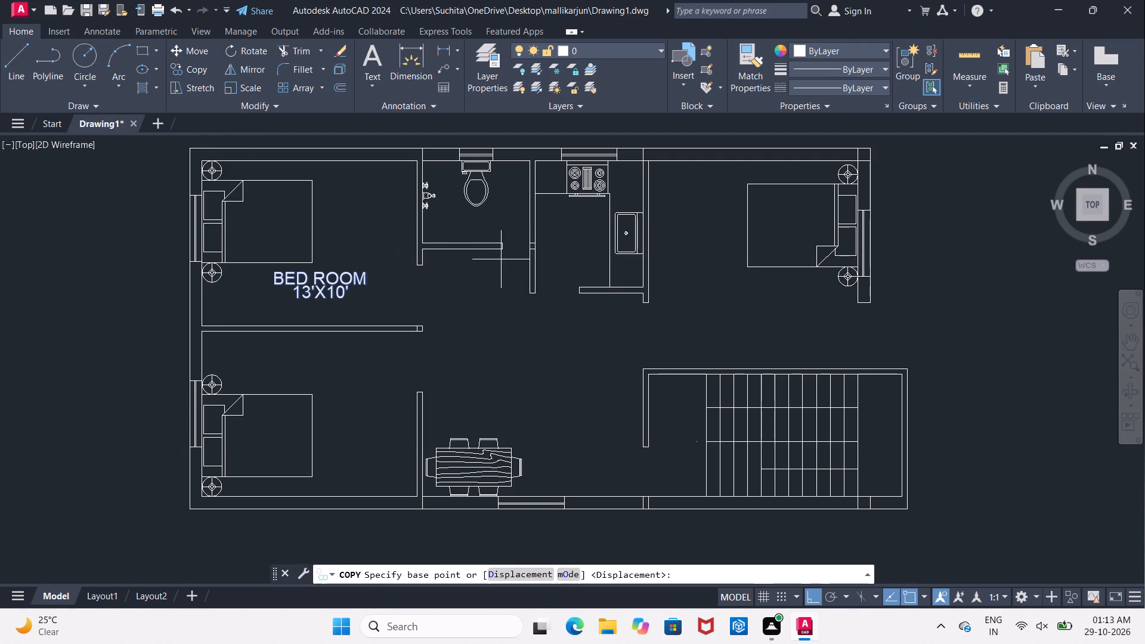
left_click(422, 278)
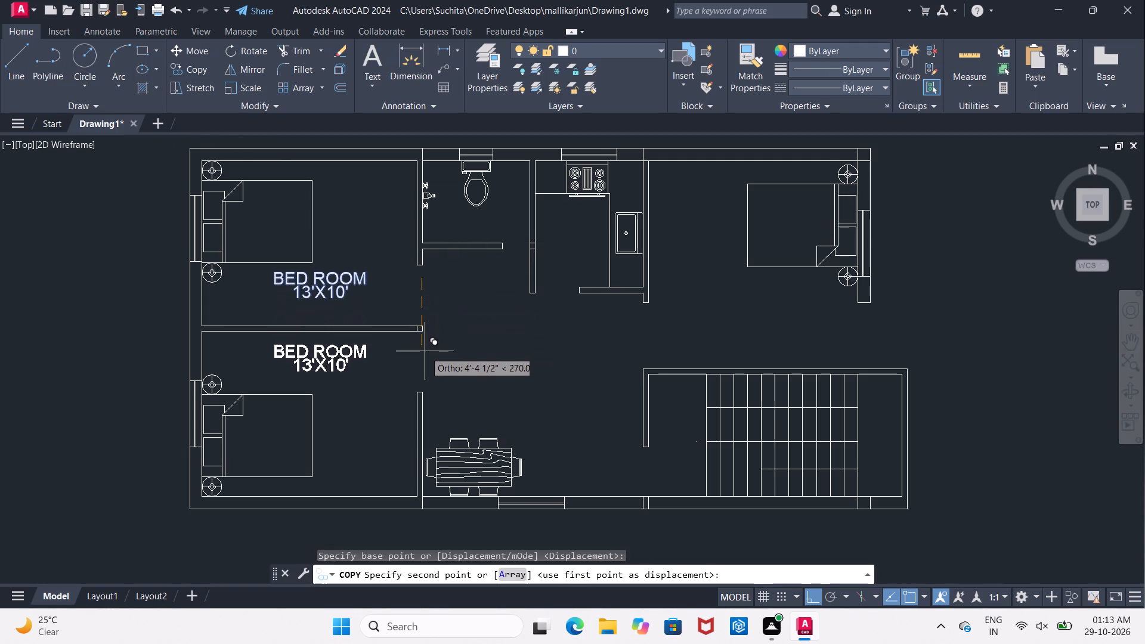
left_click(425, 357)
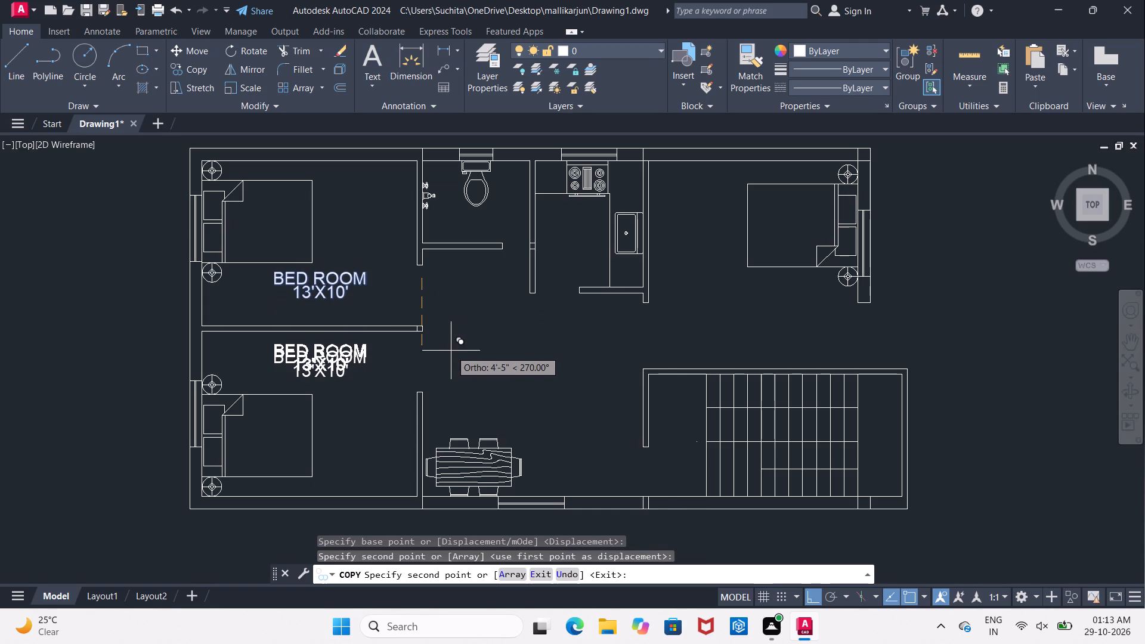
key("Escape")
With Ortho off, copy both lines of the northwest room's label onto the bed in the northeast room.
left_click(290, 279)
left_click(307, 290)
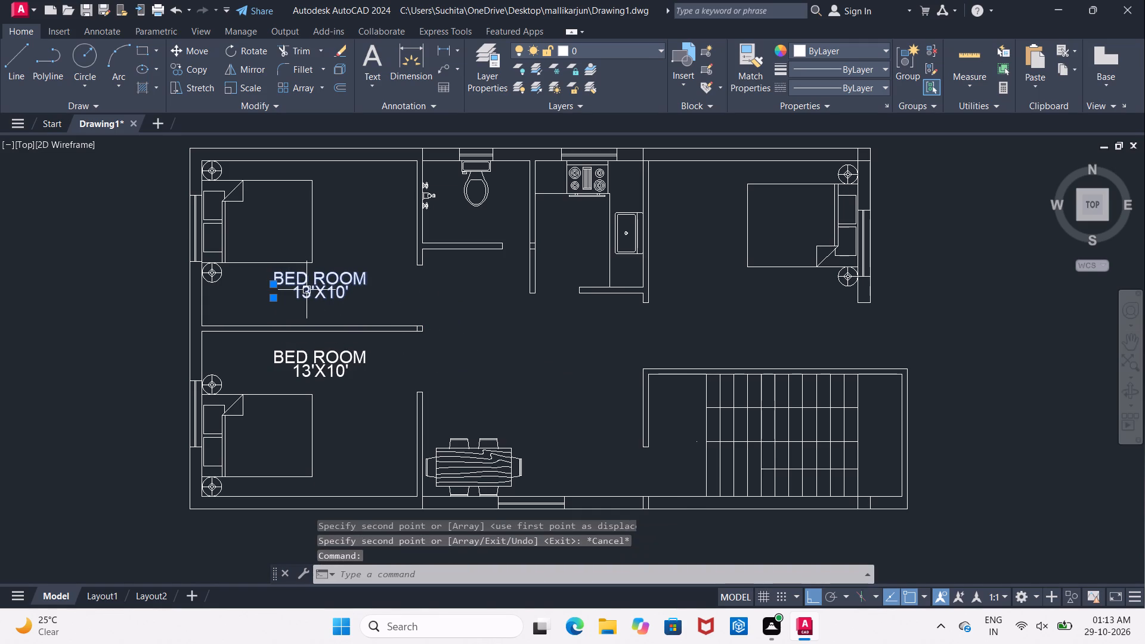
left_click(195, 74)
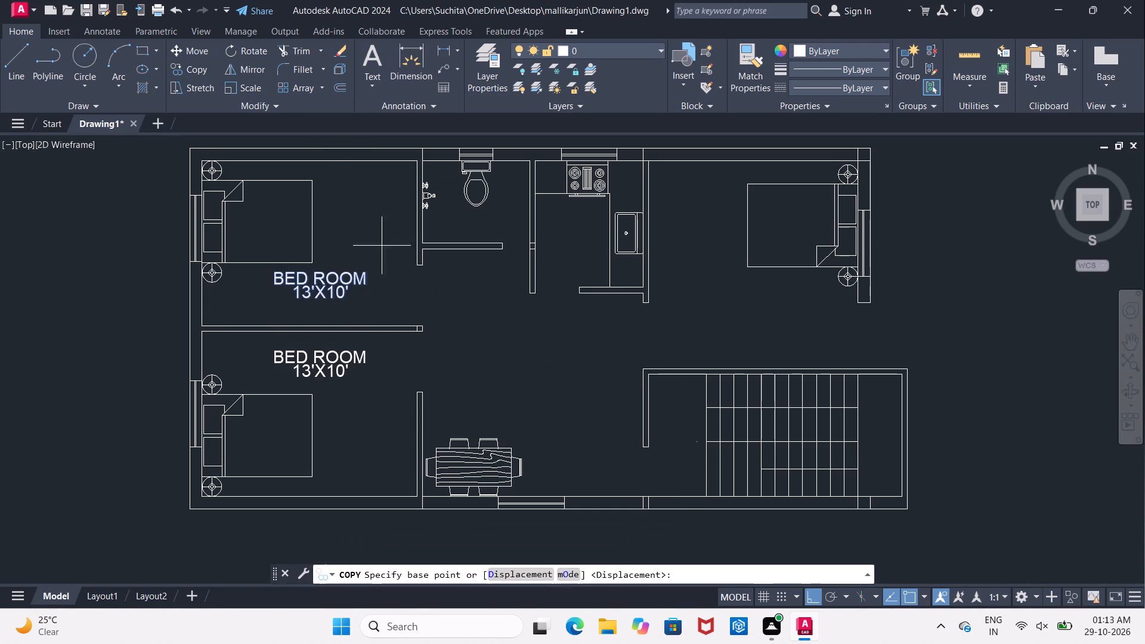
left_click(321, 288)
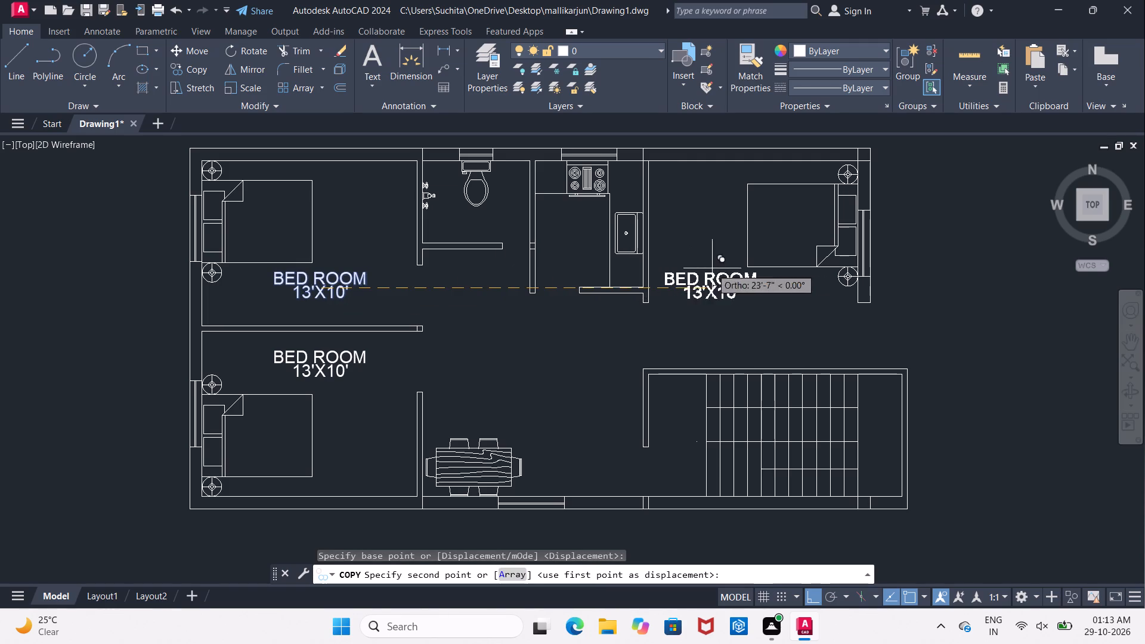
middle_click_drag(712, 268, 341, 282)
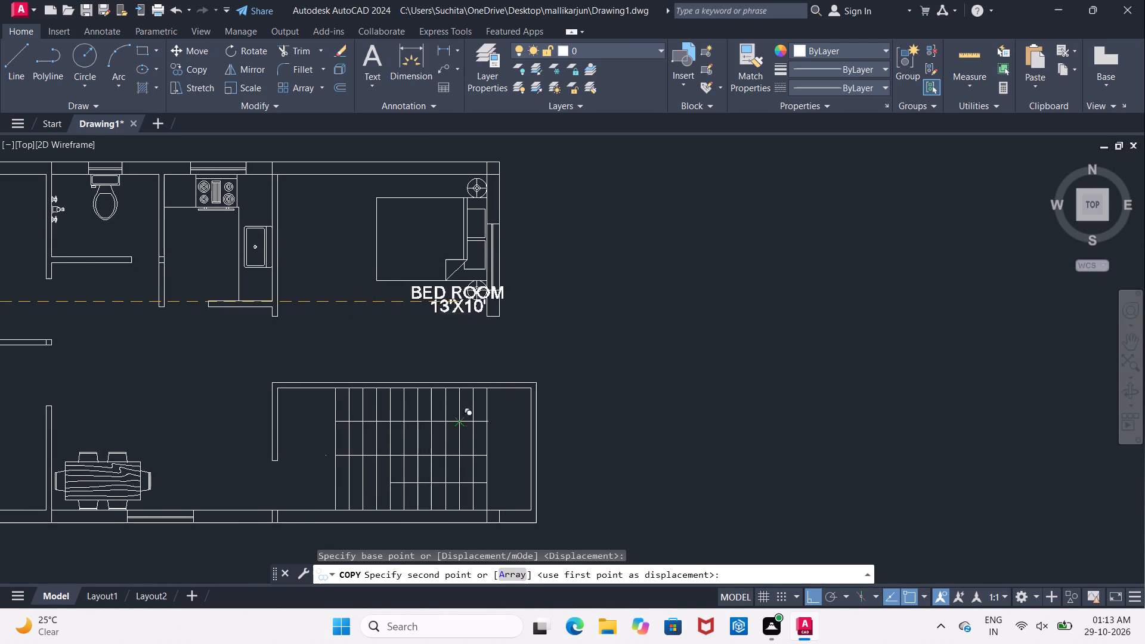
left_click(821, 593)
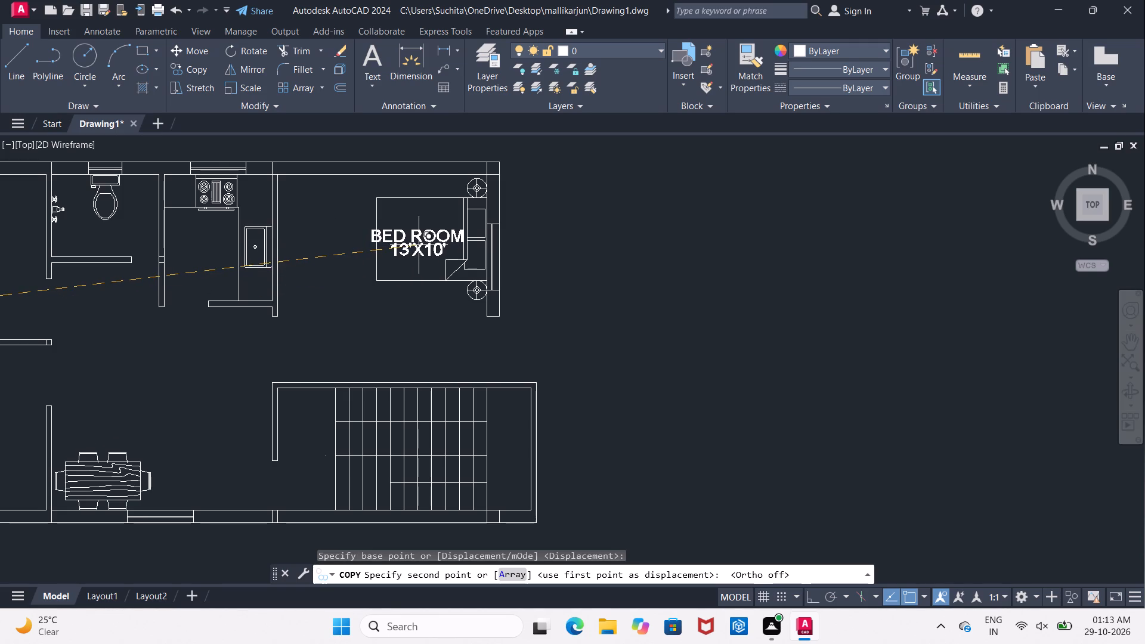
left_click(419, 245)
Place further copies of the two-line label in the toilet below the WC and in the kitchen below the stove, and finish copying.
middle_click_drag(342, 309, 494, 277)
middle_click_drag(267, 236, 267, 248)
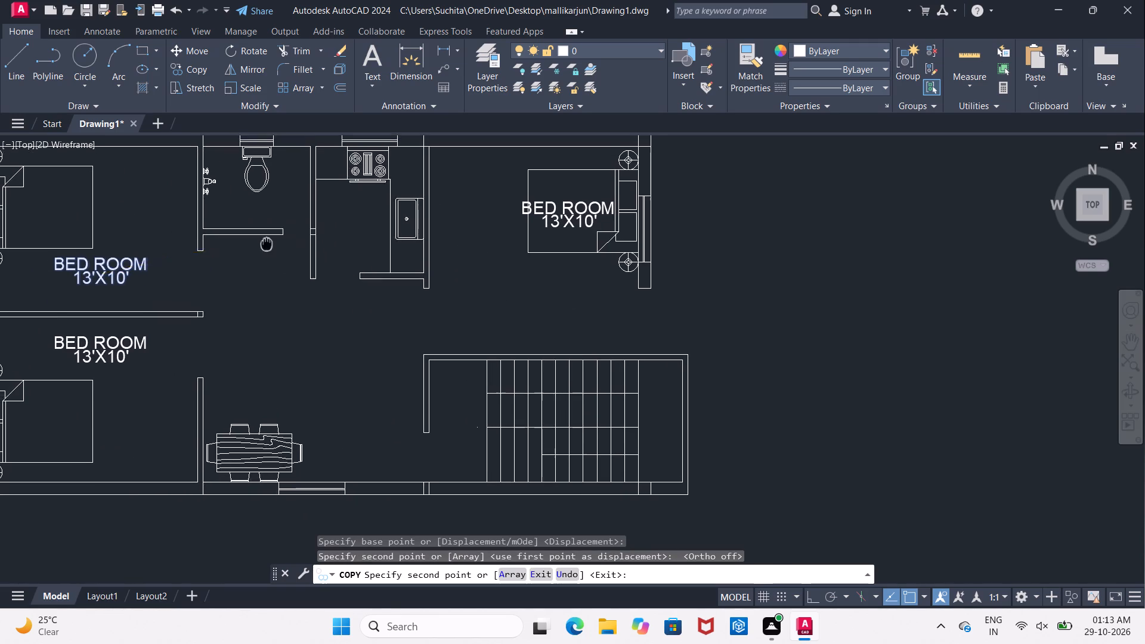
middle_click_drag(267, 248, 262, 317)
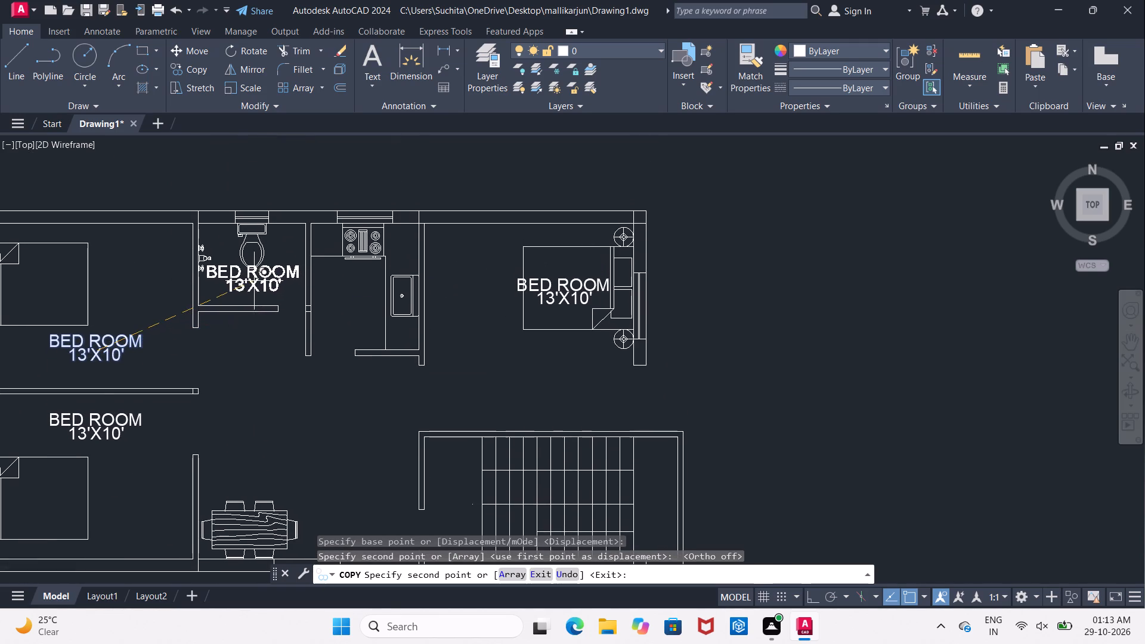
scroll(253, 278, "up", 2)
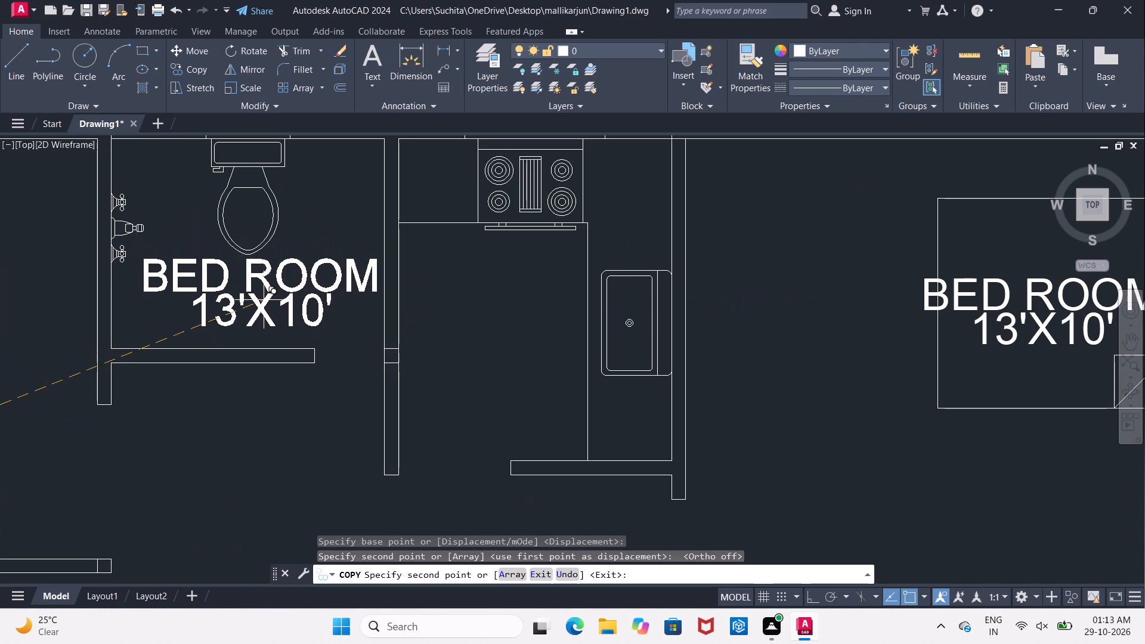
left_click(259, 303)
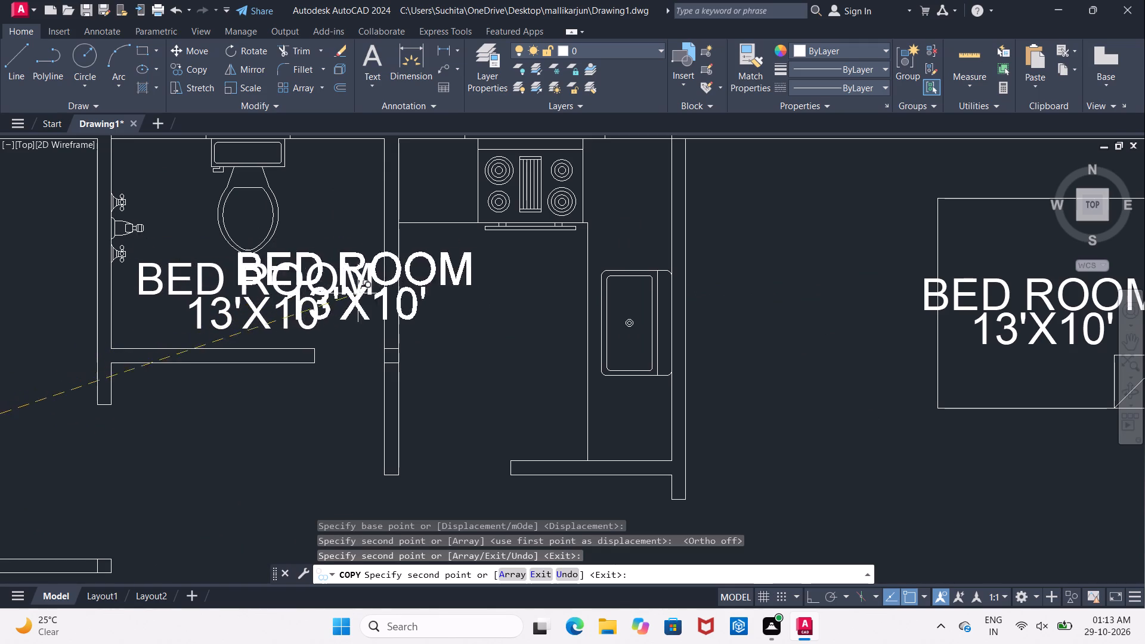
middle_click_drag(410, 297, 200, 273)
scroll(290, 301, "down", 1)
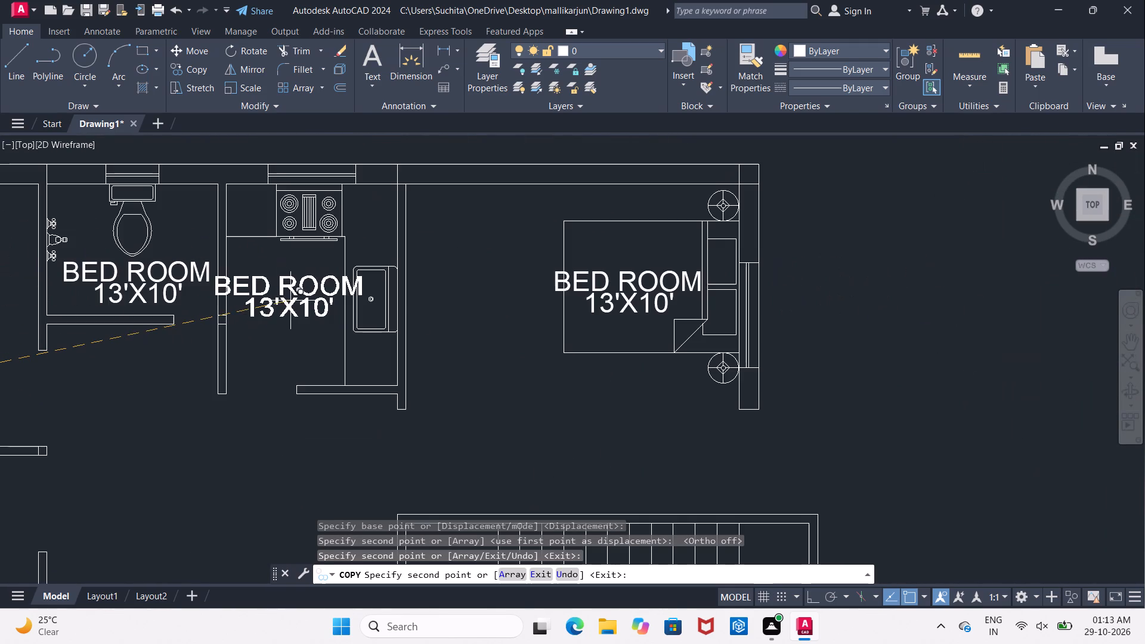
left_click(299, 302)
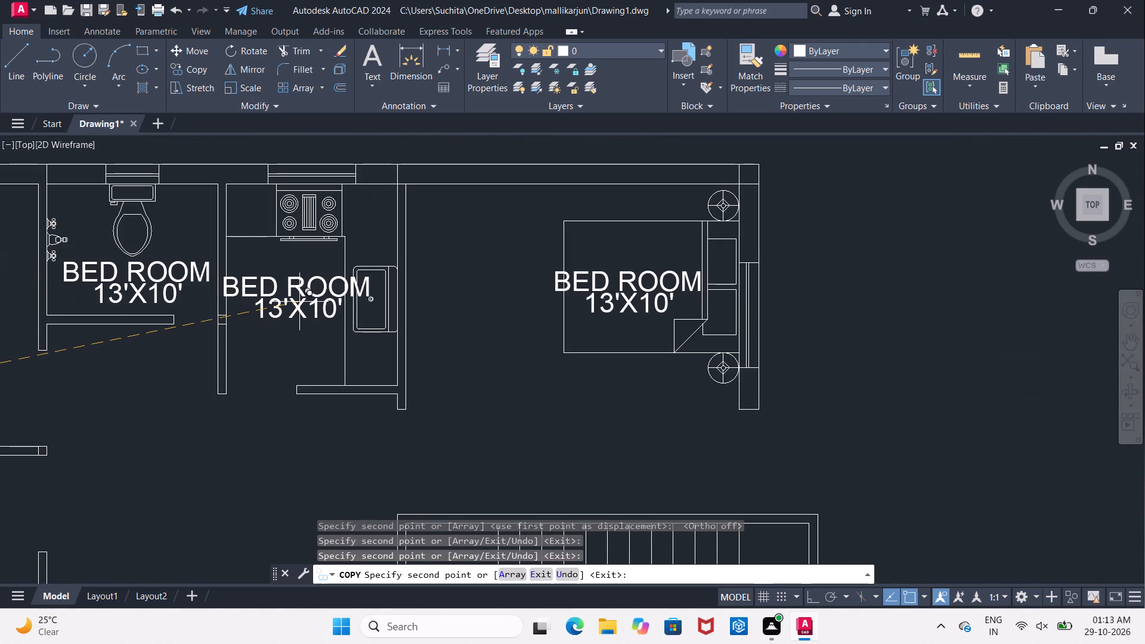
key("Escape")
Copy both lines of the northwest room's label into the dining area, just above the dining table.
scroll(299, 301, "down", 1)
middle_click_drag(305, 303, 304, 249)
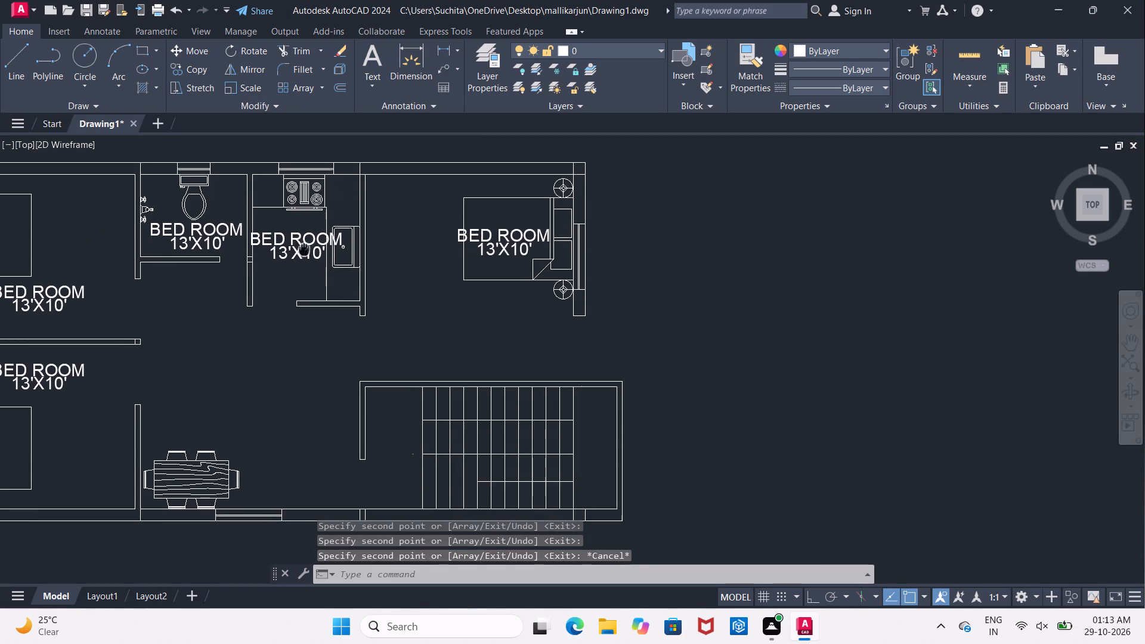
middle_click_drag(304, 249, 358, 244)
left_click(100, 286)
left_click(101, 301)
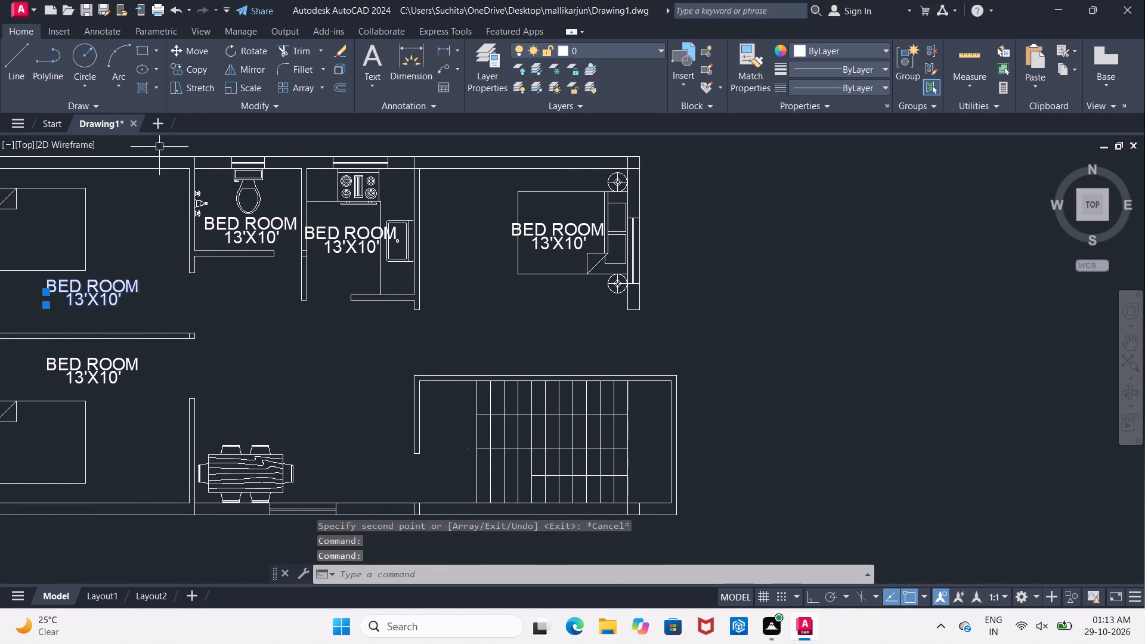
left_click(184, 75)
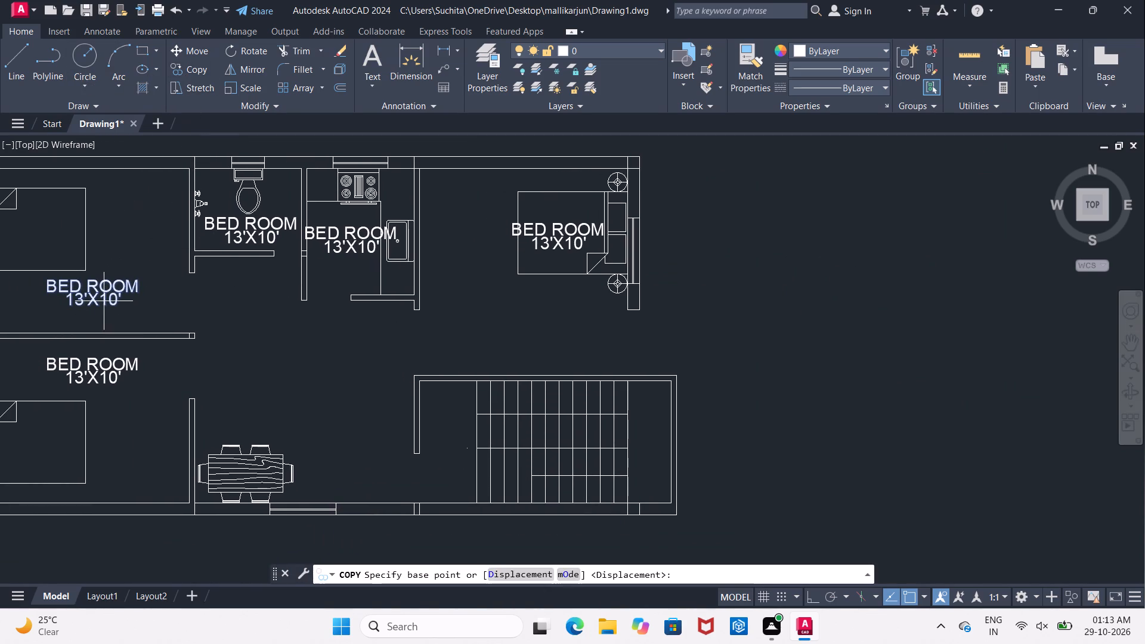
left_click(103, 301)
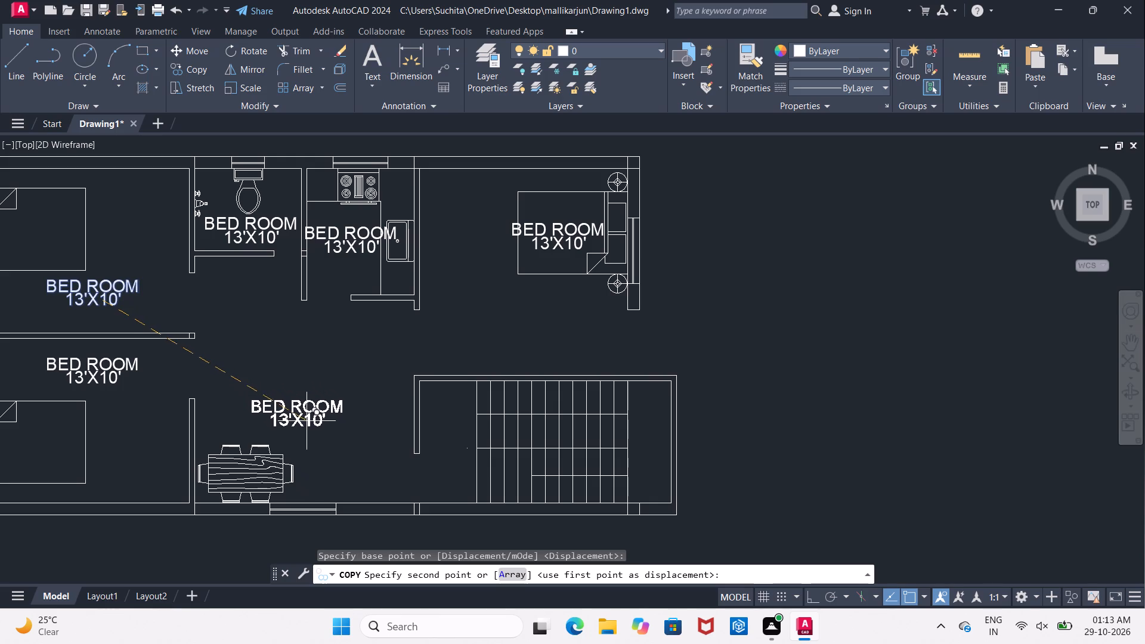
left_click(314, 429)
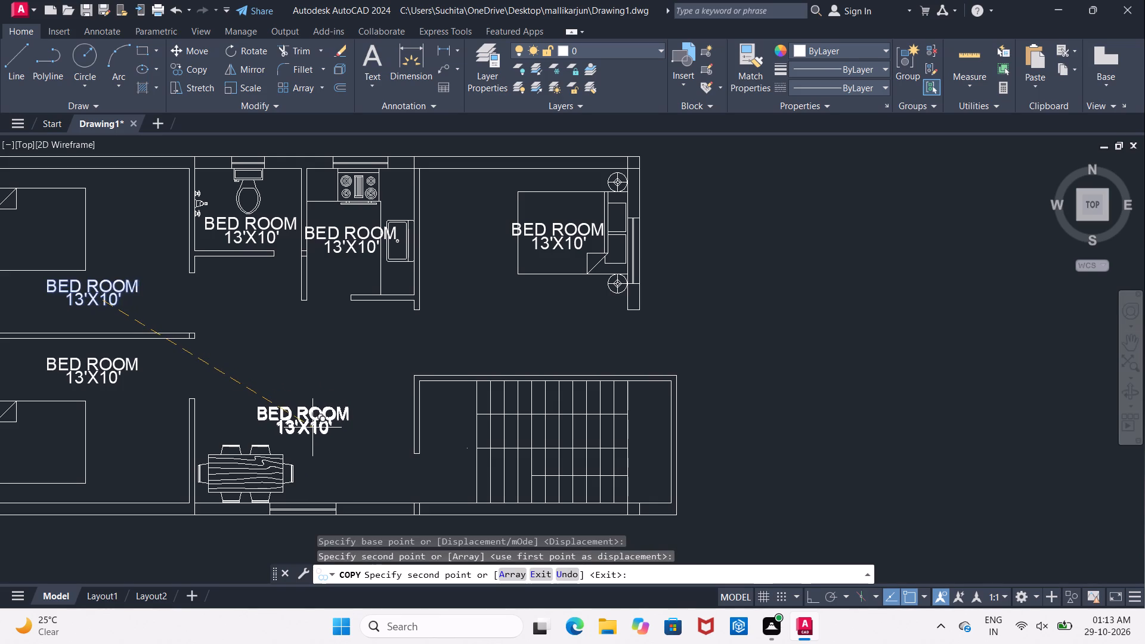
key("Escape")
Replace the BED ROOM text of the toilet's label with T & B.
middle_click_drag(99, 335, 156, 356)
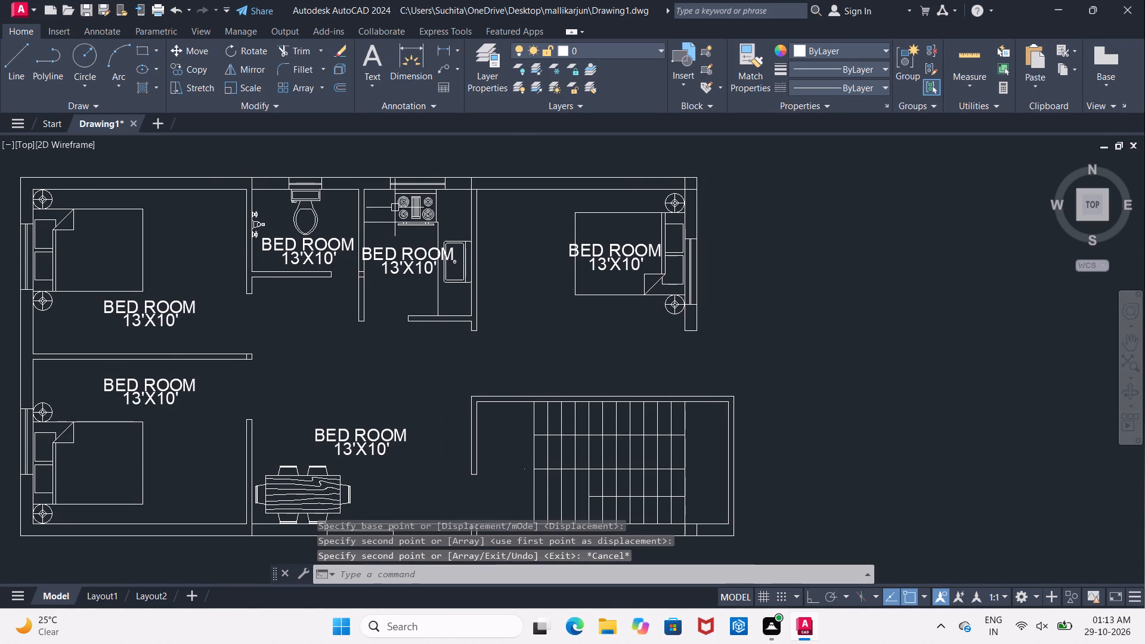
scroll(311, 236, "up", 2)
left_click(307, 258)
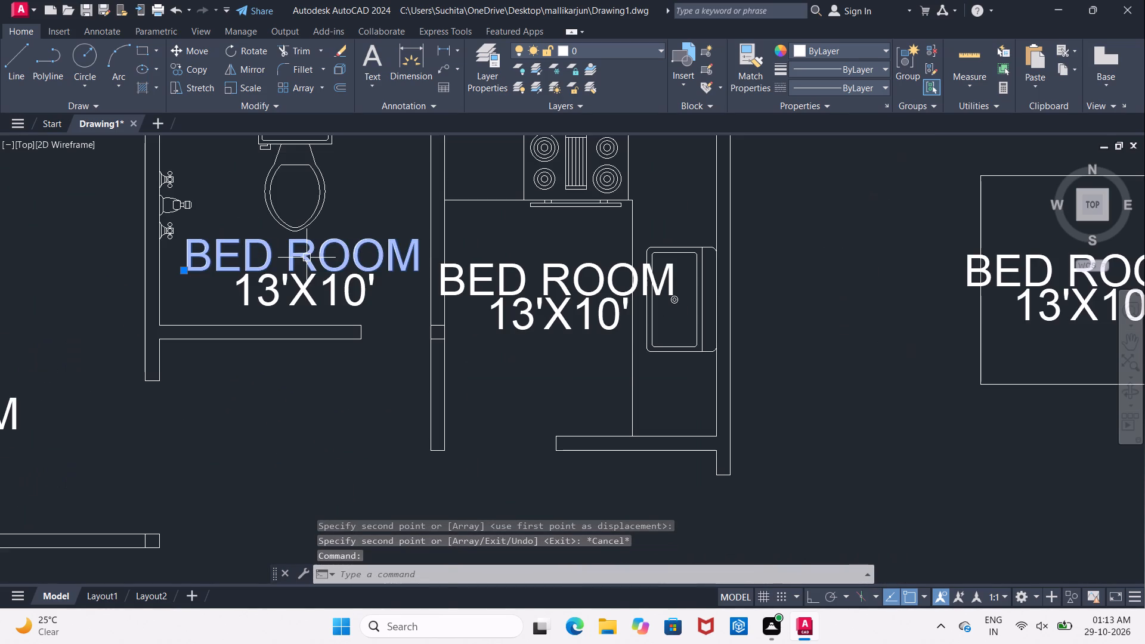
right_click(307, 257)
left_click(350, 258)
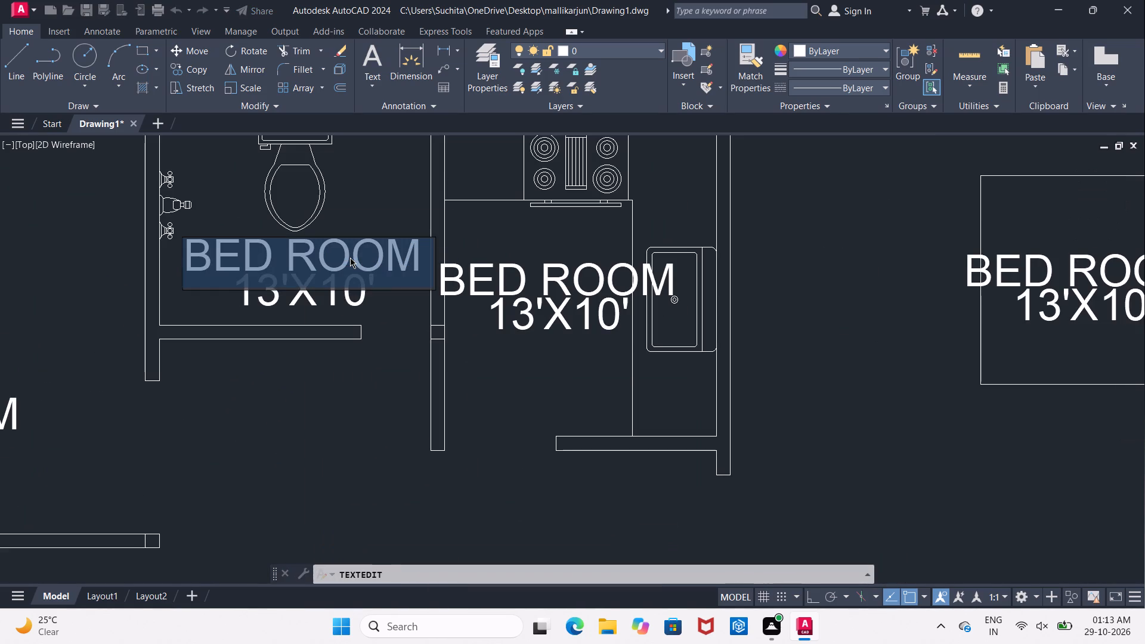
left_click(426, 263)
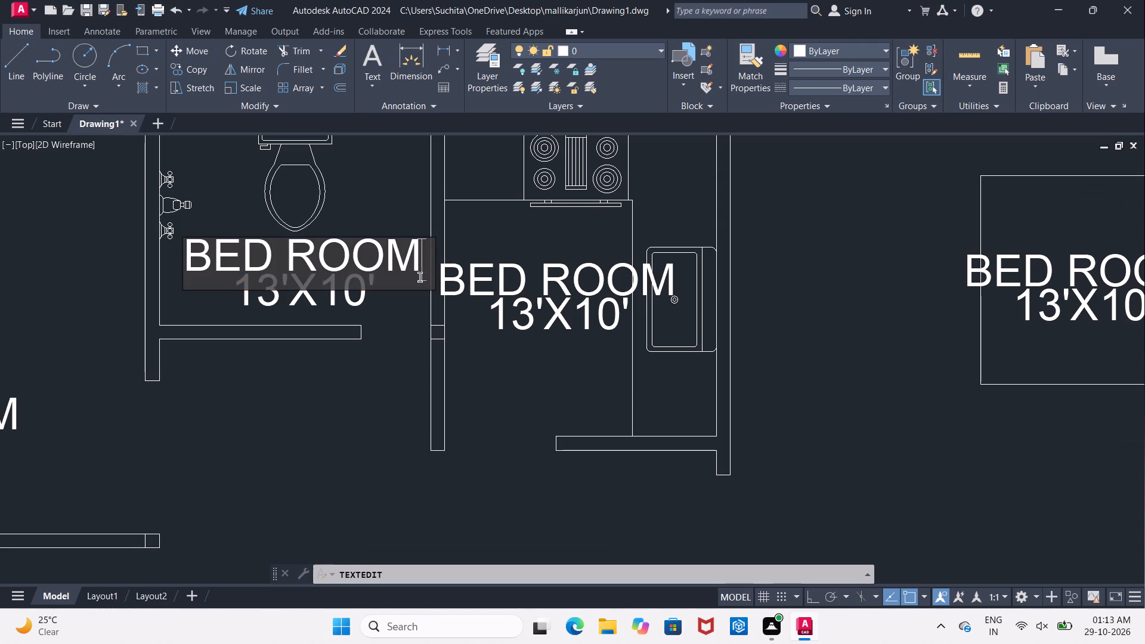
key("BackSpace")
key("BackSpace")
key("BackSpace")
key("BackSpace")
key("BackSpace")
key("BackSpace")
key("BackSpace")
key("BackSpace")
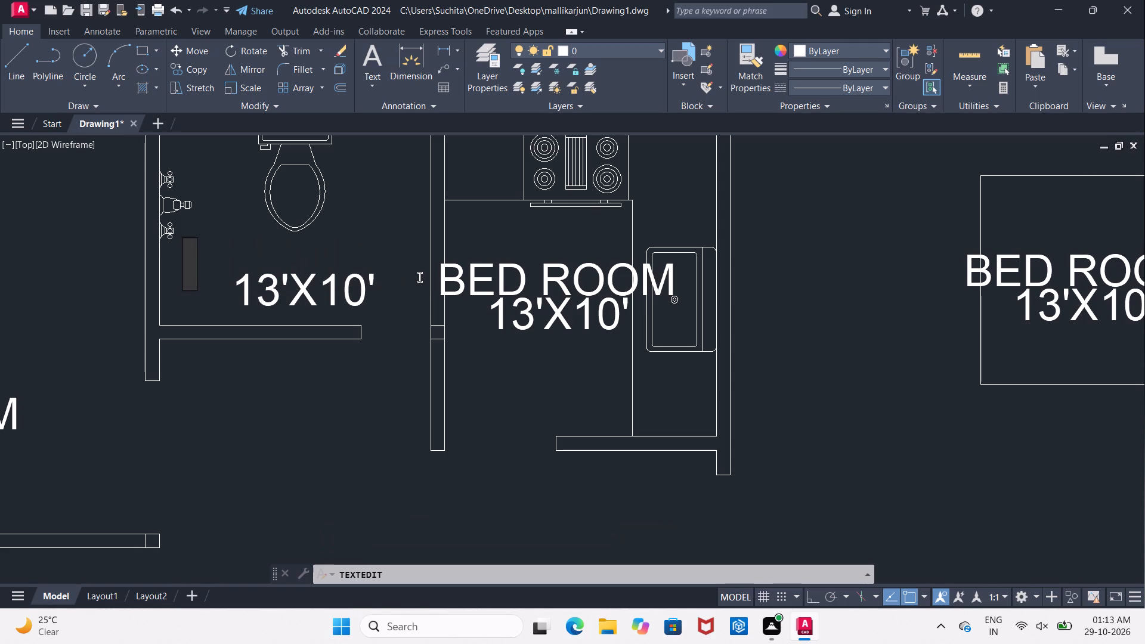
type("TOILET")
key("BackSpace")
key("BackSpace")
key("BackSpace")
key("BackSpace")
key("BackSpace")
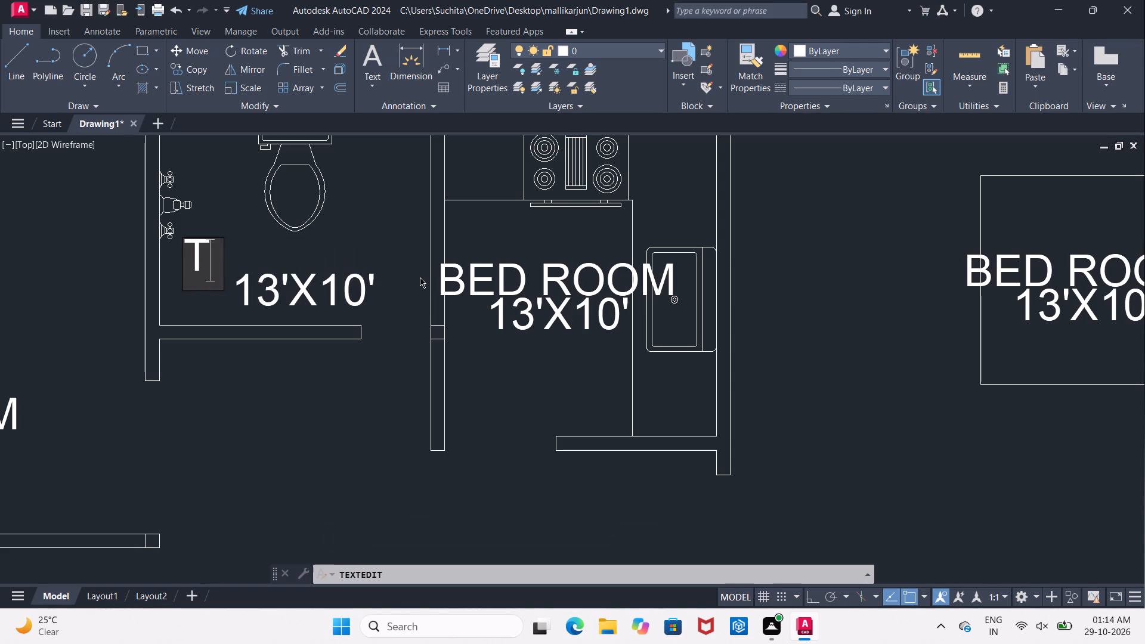
key("BackSpace")
key("t")
key("space")
type("& B")
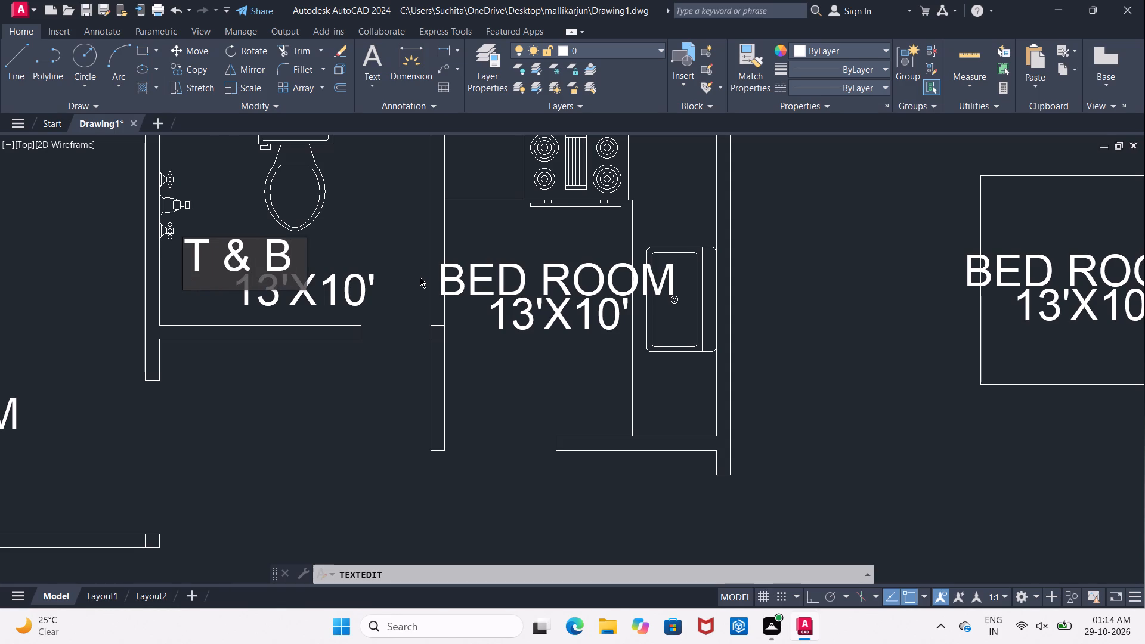
Indent the toilet's T & B line by five spaces to centre it over the size line.
left_click(195, 262)
key("space")
key("space")
key("space")
key("space")
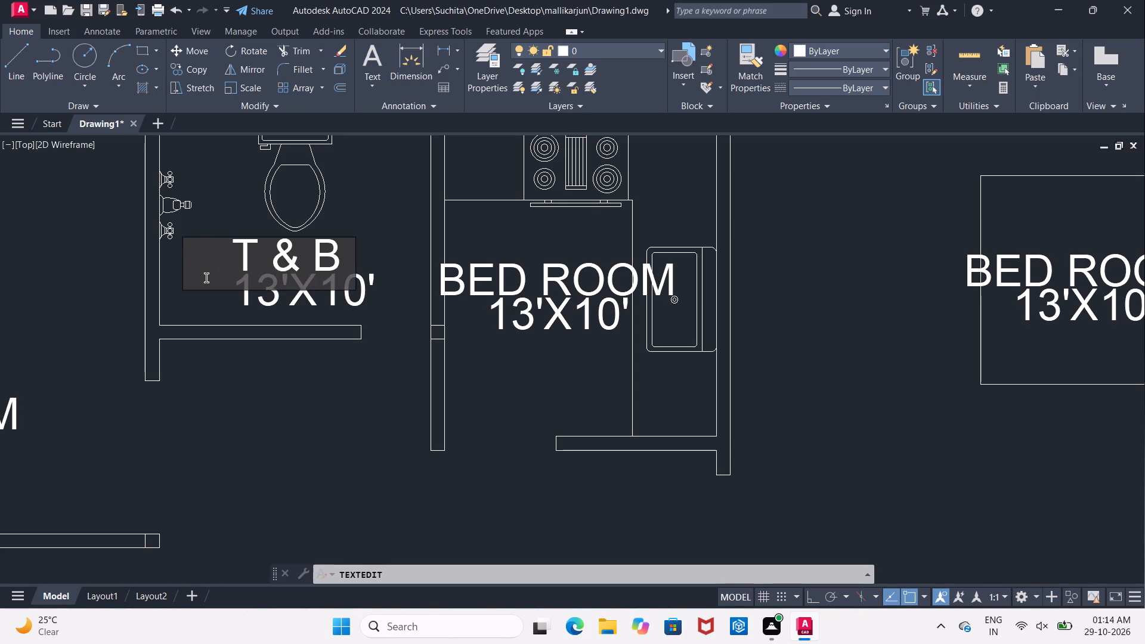
key("space")
left_click(332, 369)
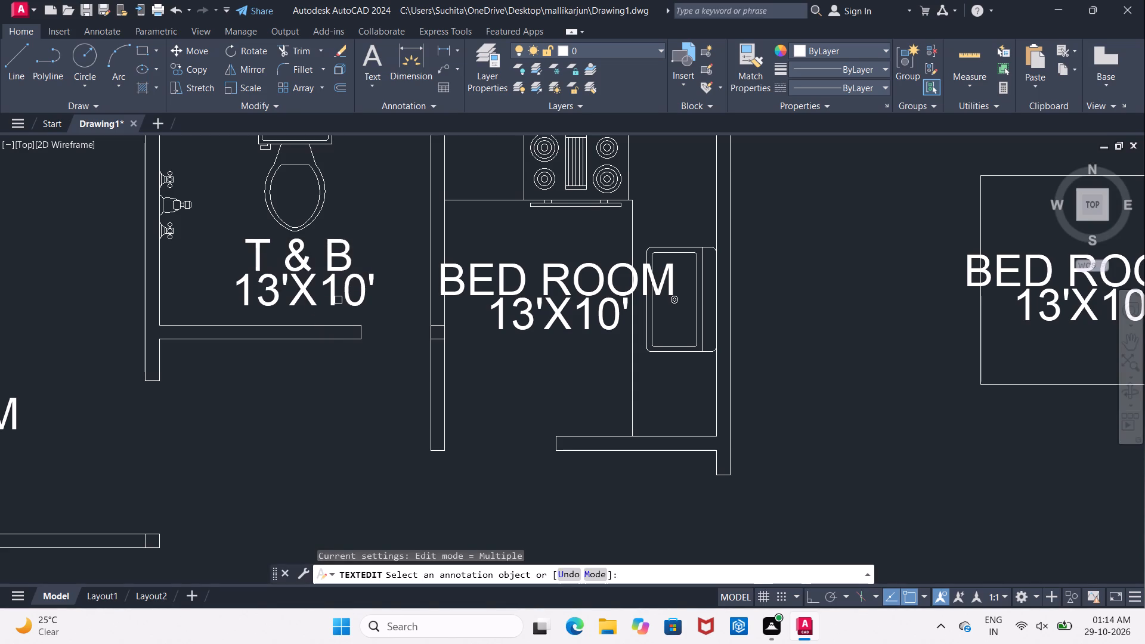
Replace the size line of the toilet's T & B label with 6'6"X5'.
left_click(330, 296)
left_click(370, 293)
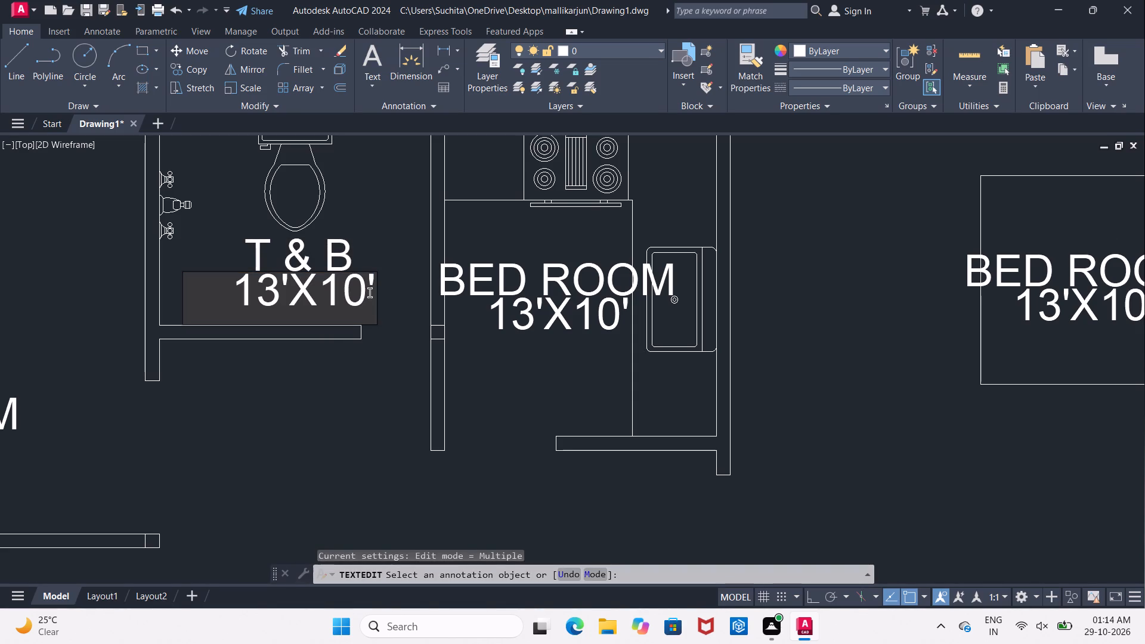
key("Right")
key("BackSpace")
key("BackSpace")
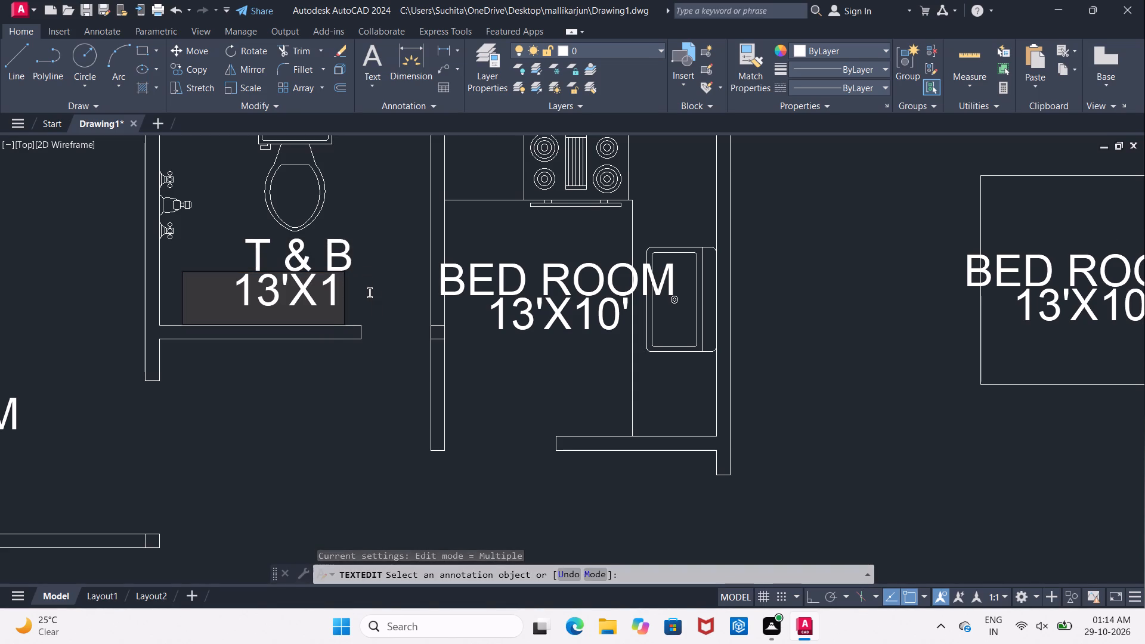
key("BackSpace")
key("BackSpace")
key("BackSpace")
key("BackSpace")
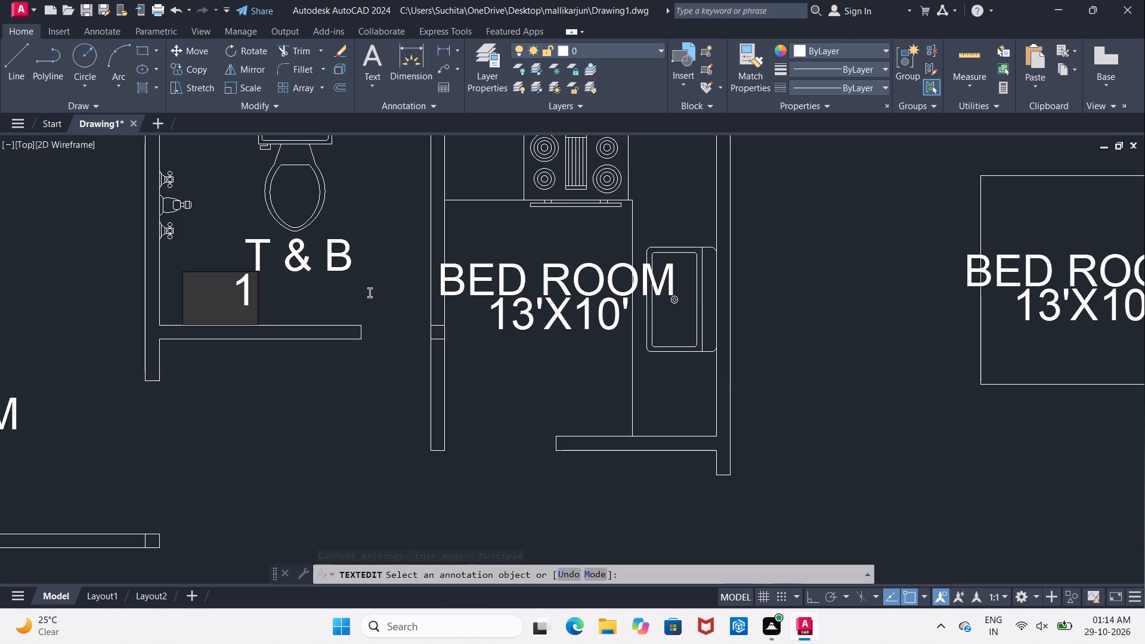
key("BackSpace")
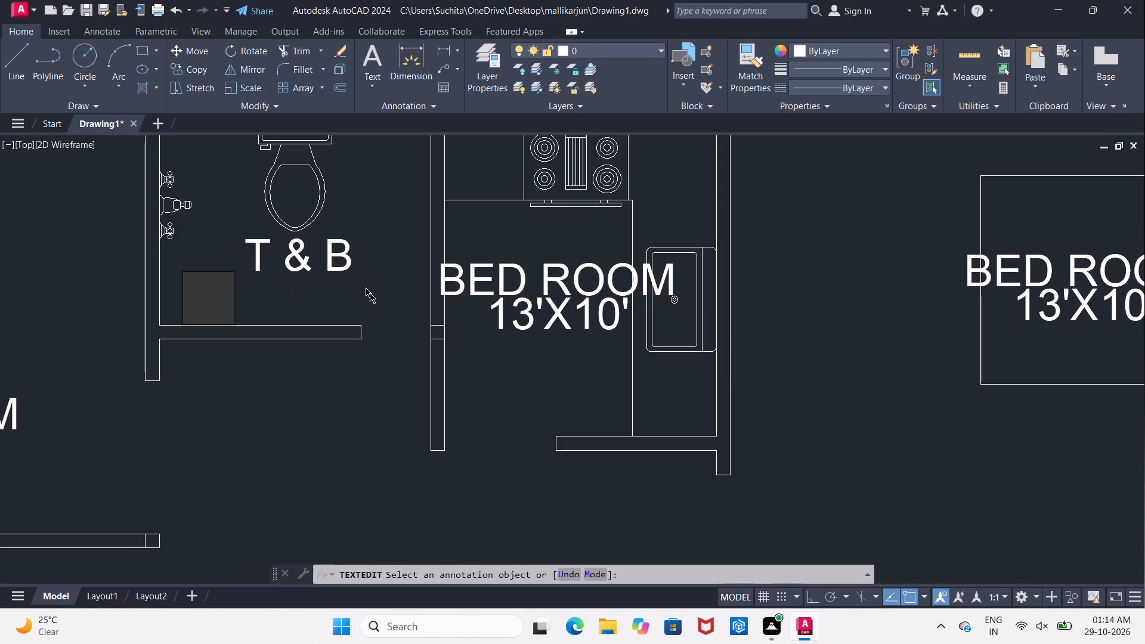
key("space")
type("6'6\"")
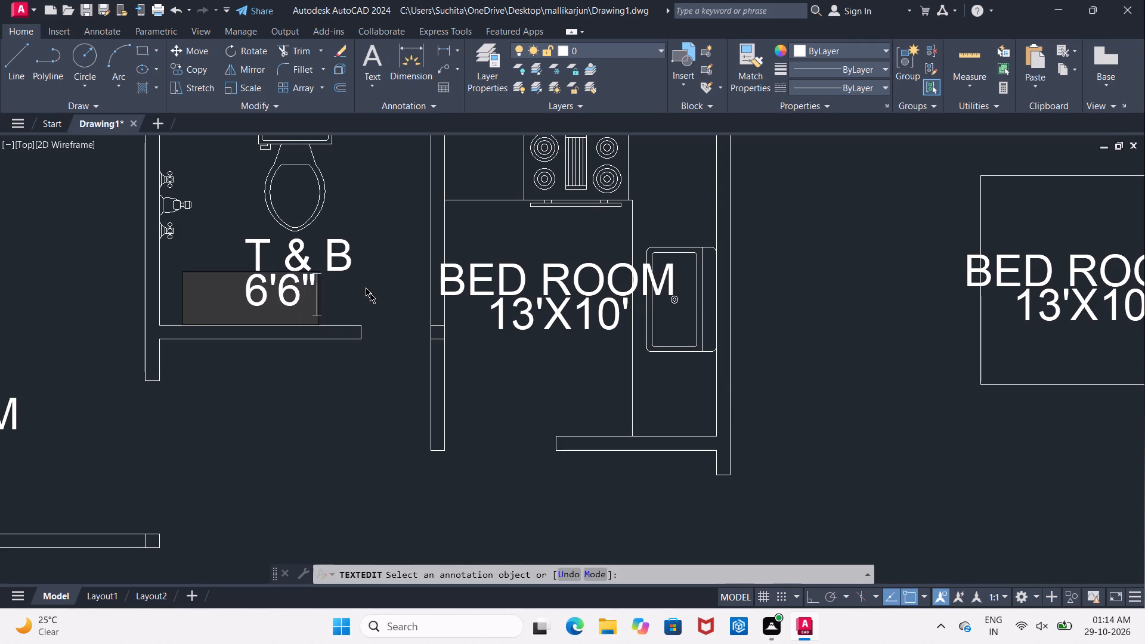
key("x")
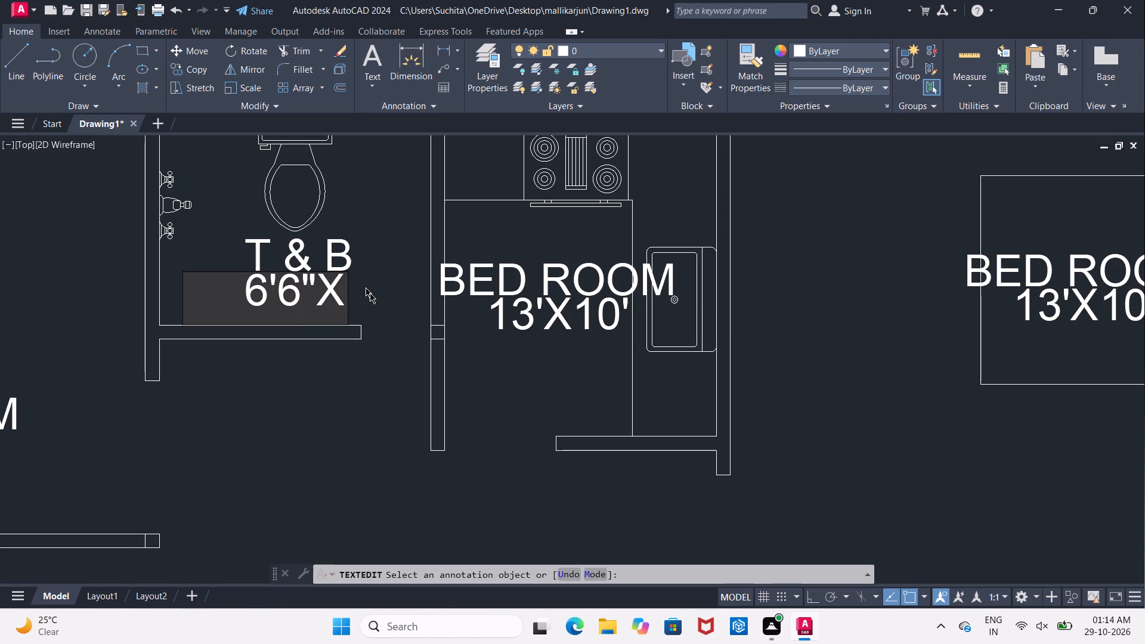
type("5'")
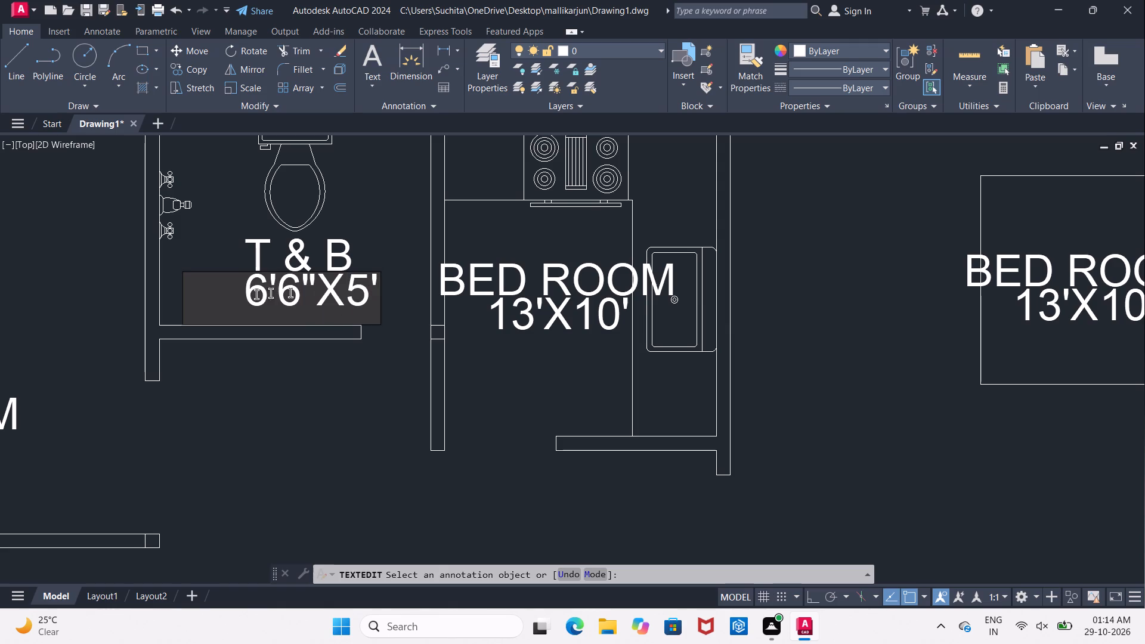
Remove one leading space from the toilet's size line to centre it under T & B, and finish that edit.
left_click(240, 296)
key("BackSpace")
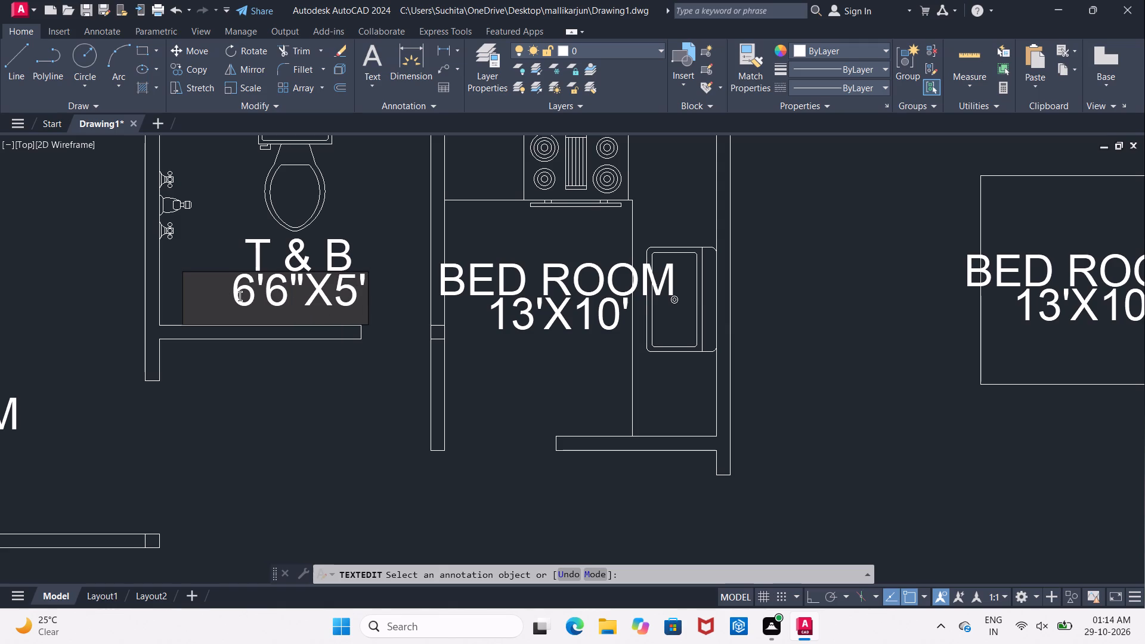
middle_click_drag(303, 352, 291, 324)
left_click(282, 366)
Replace the BED ROOM text of the kitchen's label with KITCHEN, indented by one space.
middle_click_drag(511, 323, 257, 388)
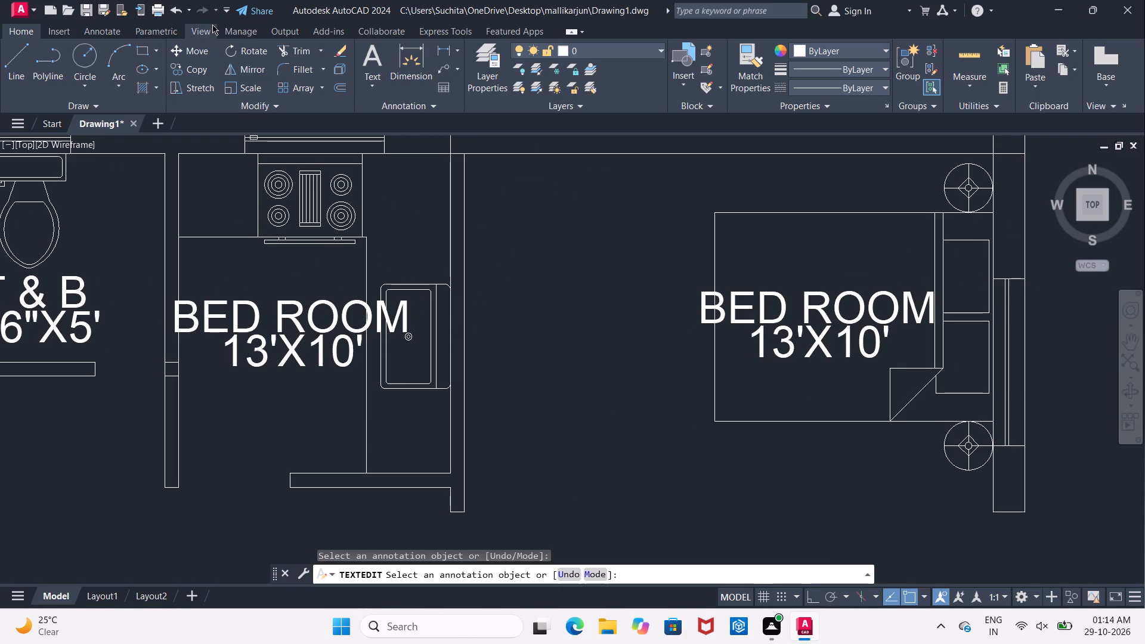
left_click(310, 321)
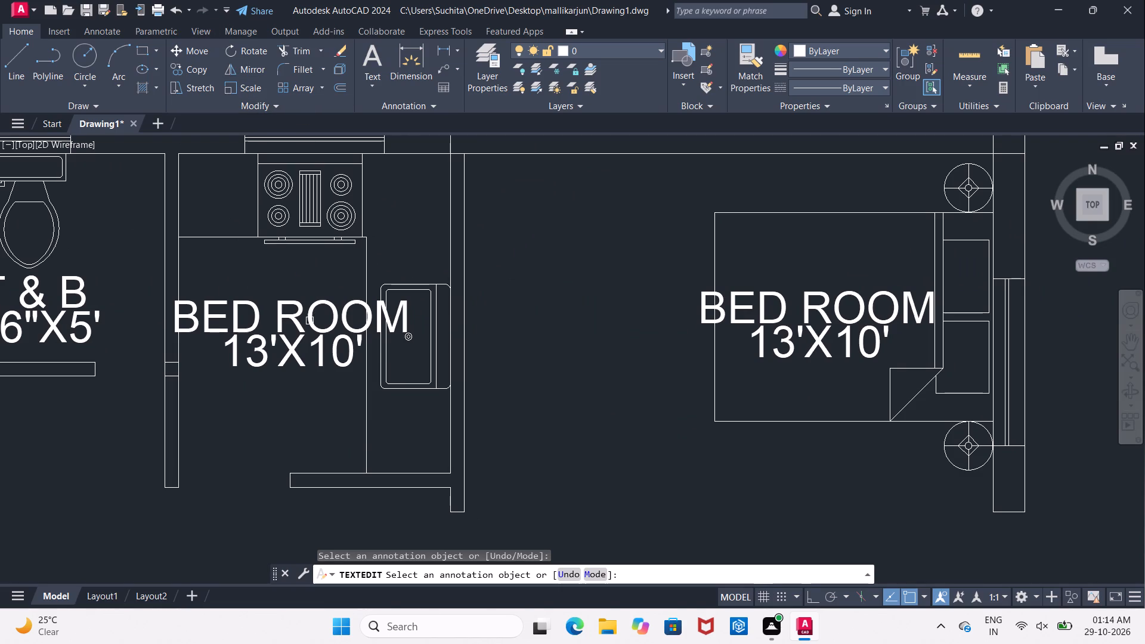
left_click(403, 321)
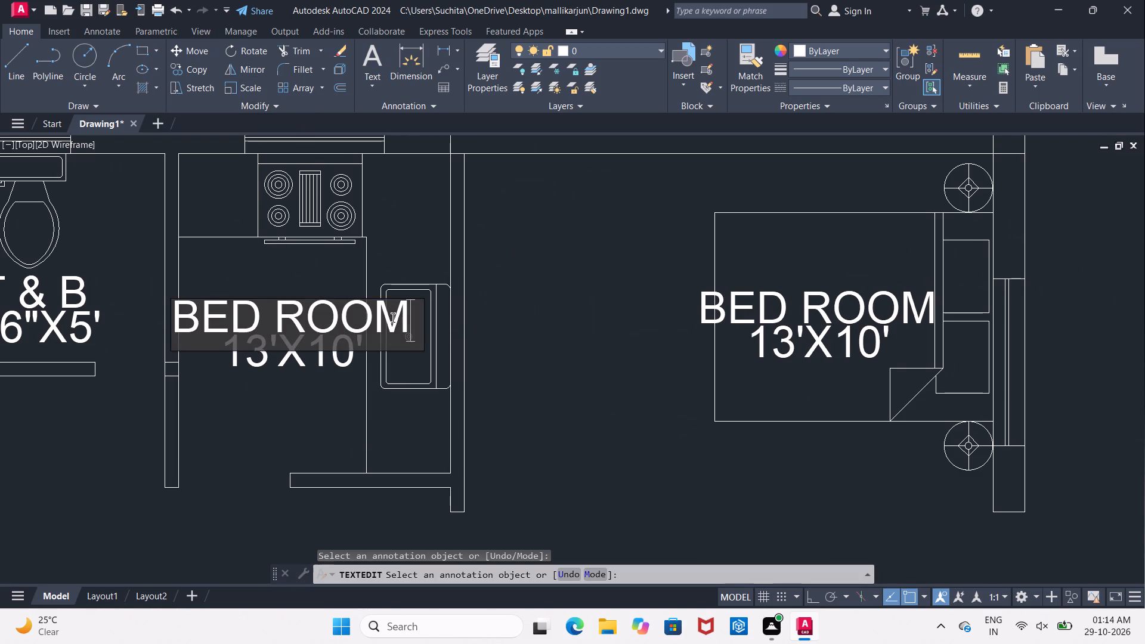
key("BackSpace")
key("BackSpace")
key("BackSpace")
key("BackSpace")
key("BackSpace")
key("BackSpace")
key("BackSpace")
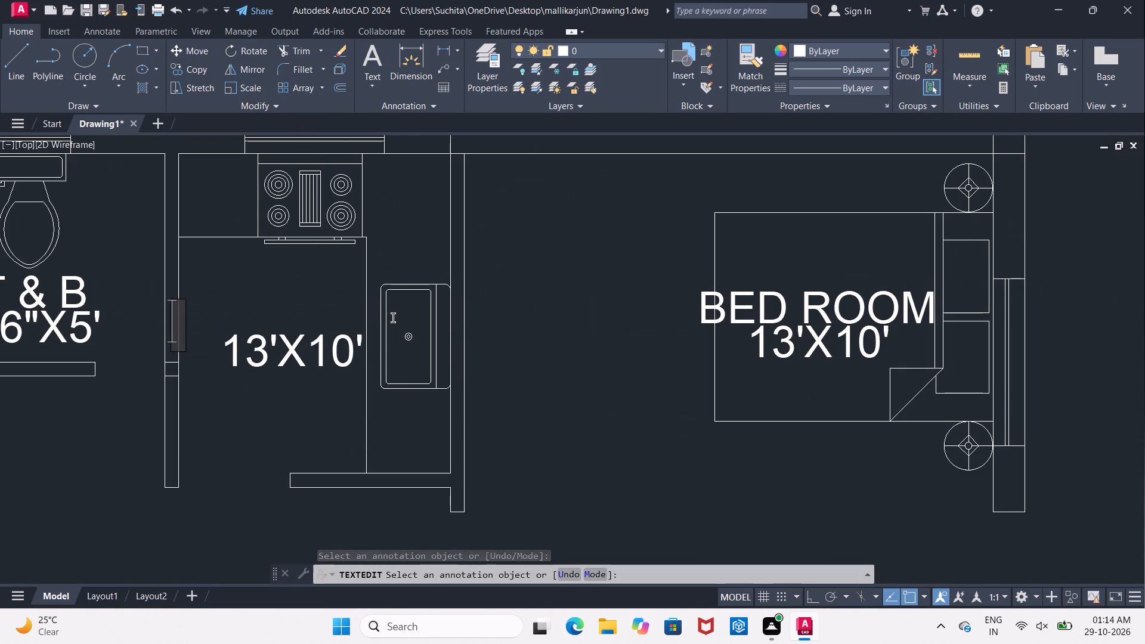
key("BackSpace")
key("space")
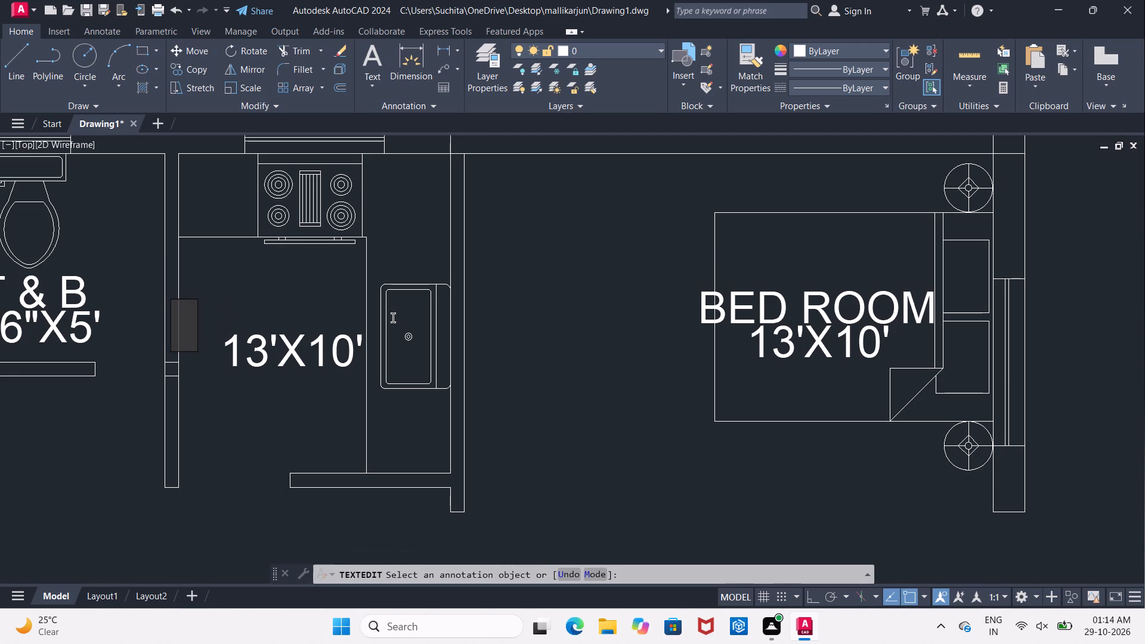
type("KITCHE")
key("m")
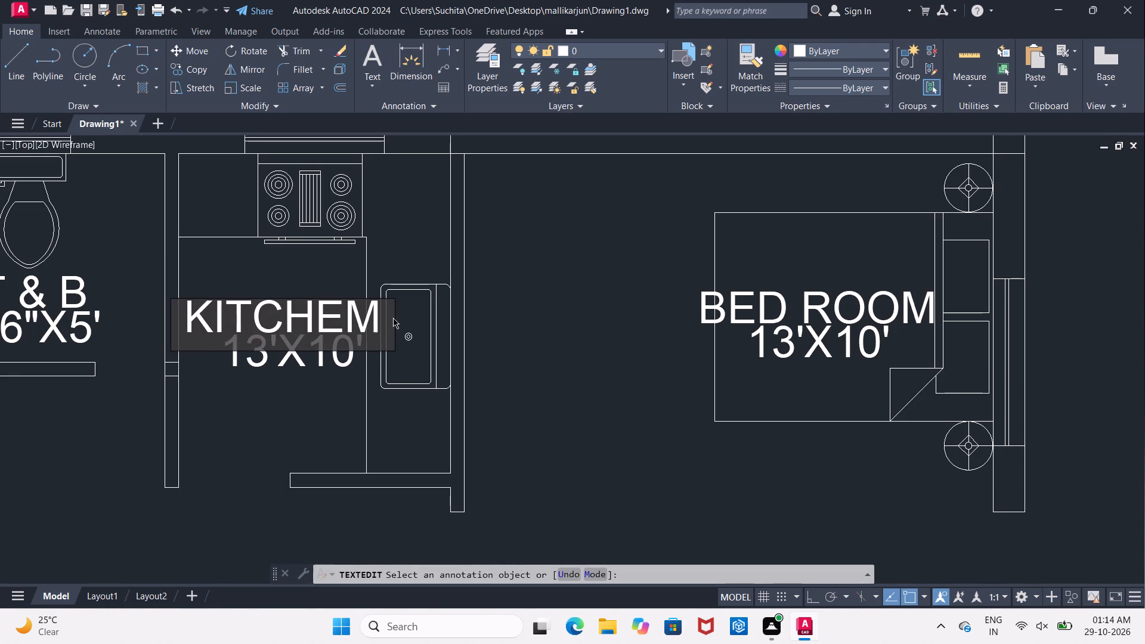
key("BackSpace")
key("n")
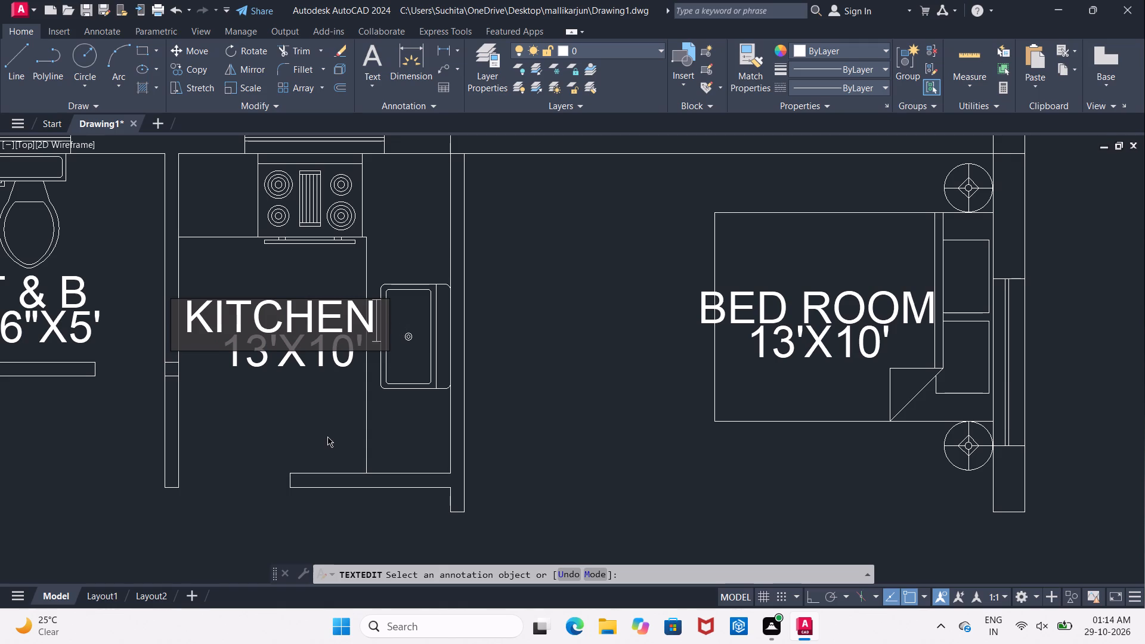
left_click(312, 446)
Replace the size line under the KITCHEN label with 6'6"X7'8".
left_click(317, 360)
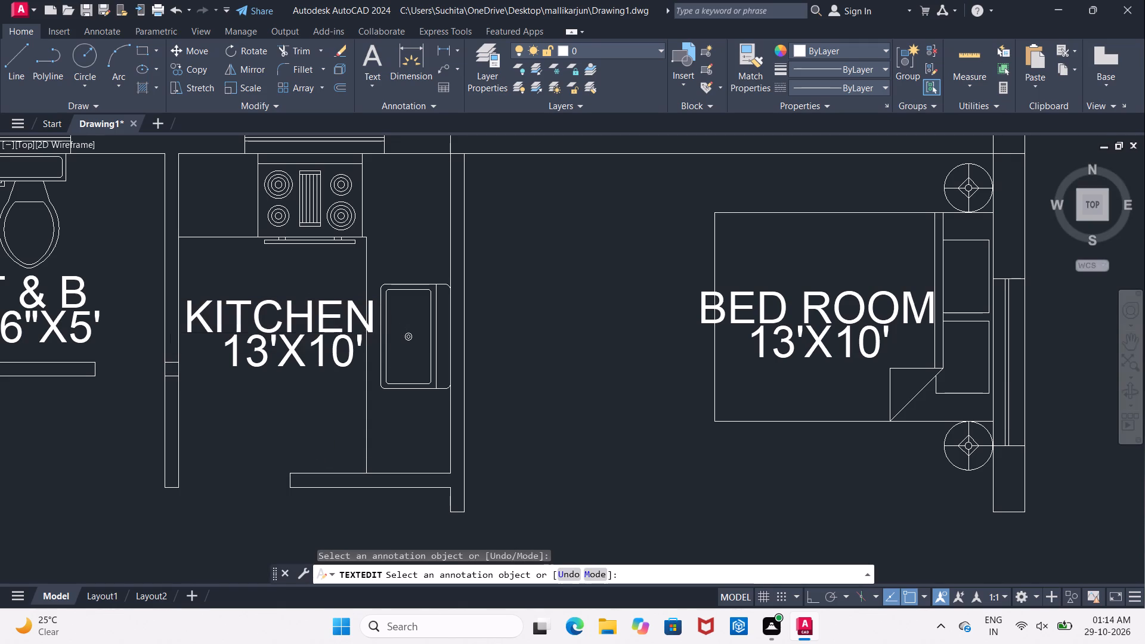
left_click(317, 365)
left_click(353, 364)
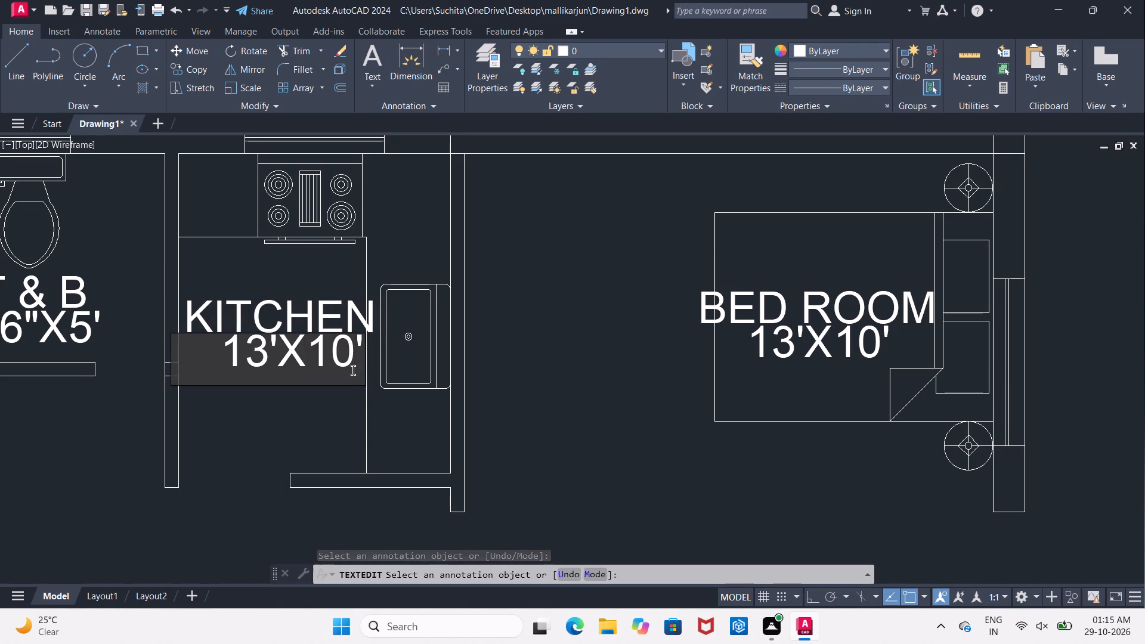
key("Right")
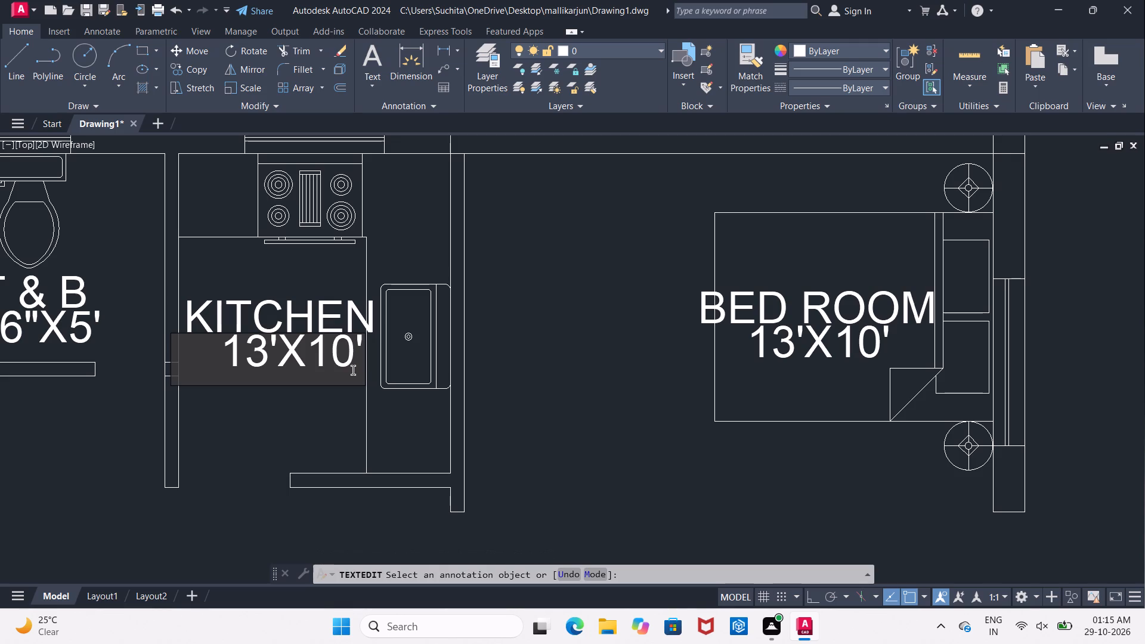
key("BackSpace")
key("BackSpace")
key("BackSpace")
key("BackSpace")
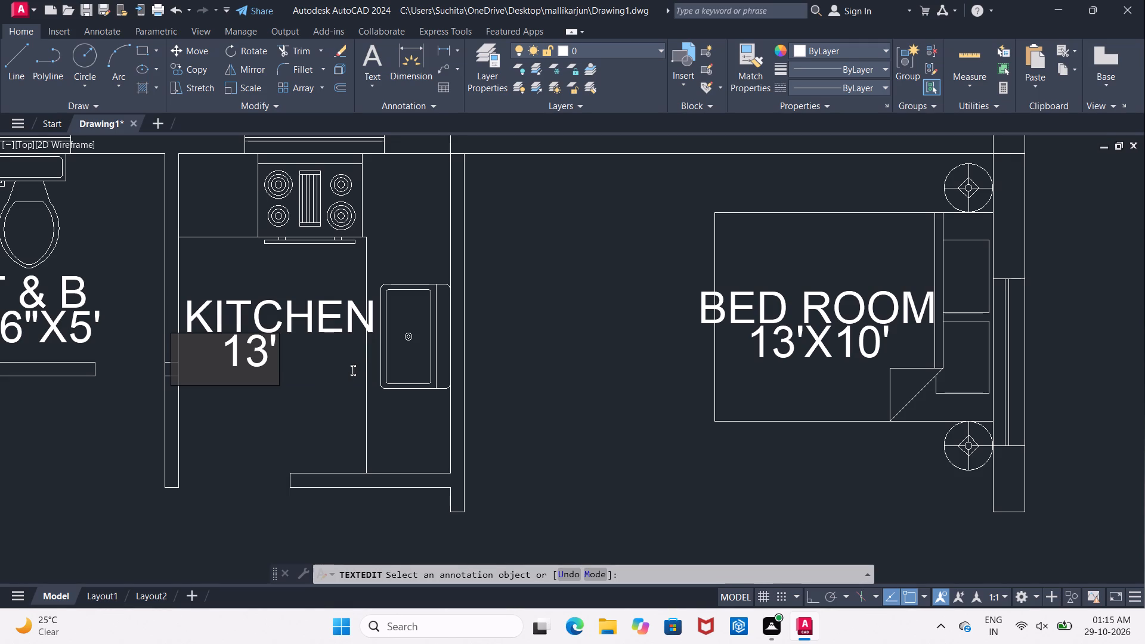
key("BackSpace")
key("BackSpace")
key("BackSpace")
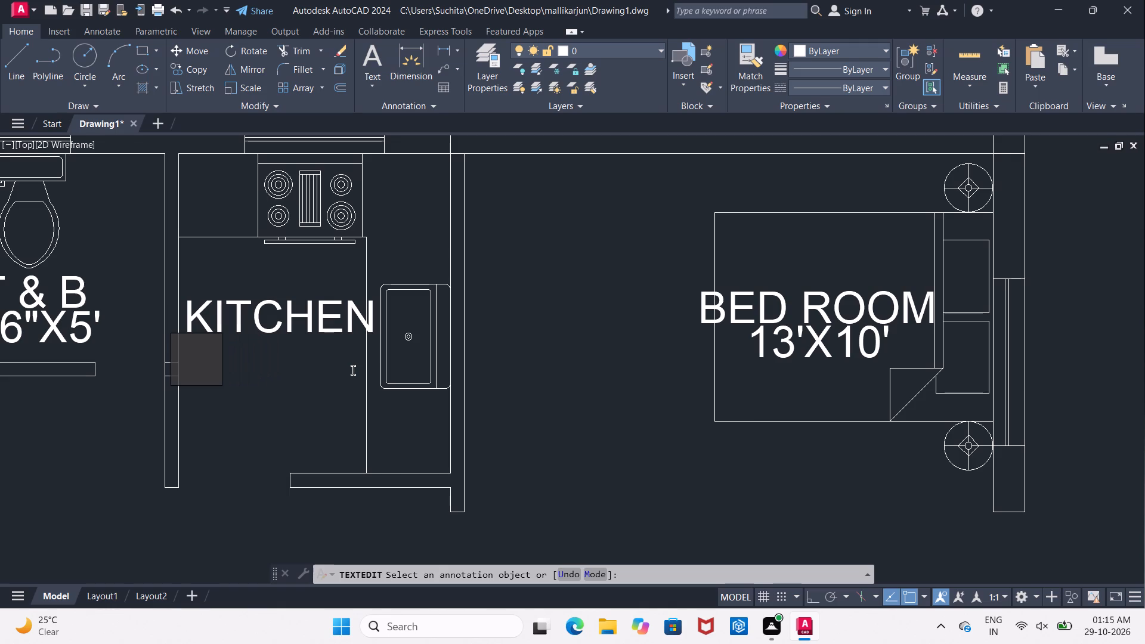
type("6'")
type("6\"")
key("x")
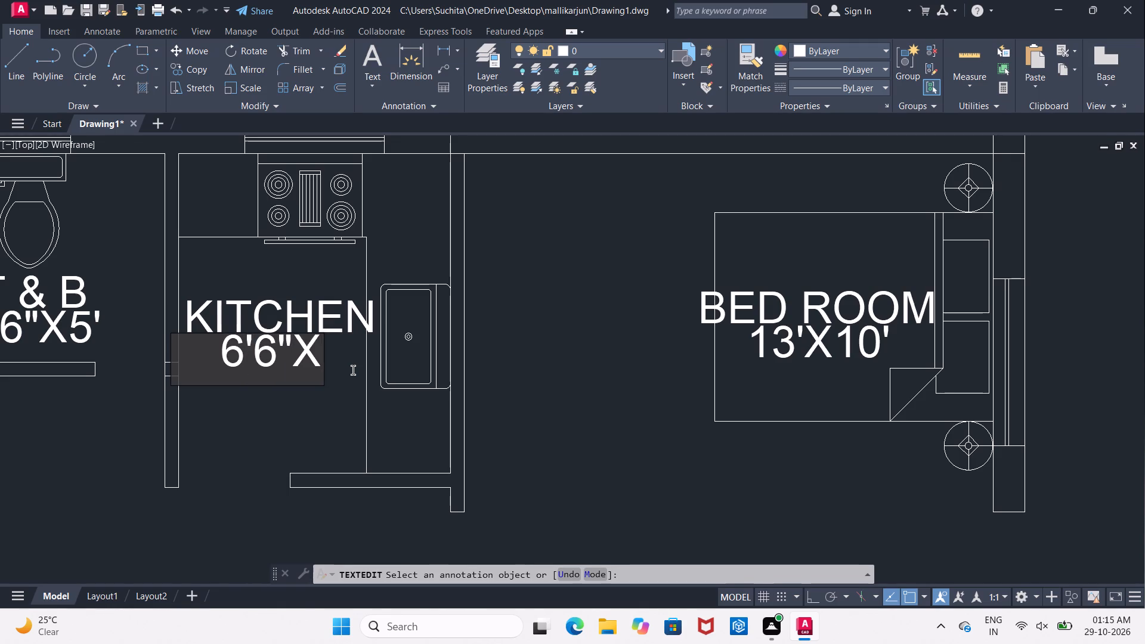
type("7'8\"")
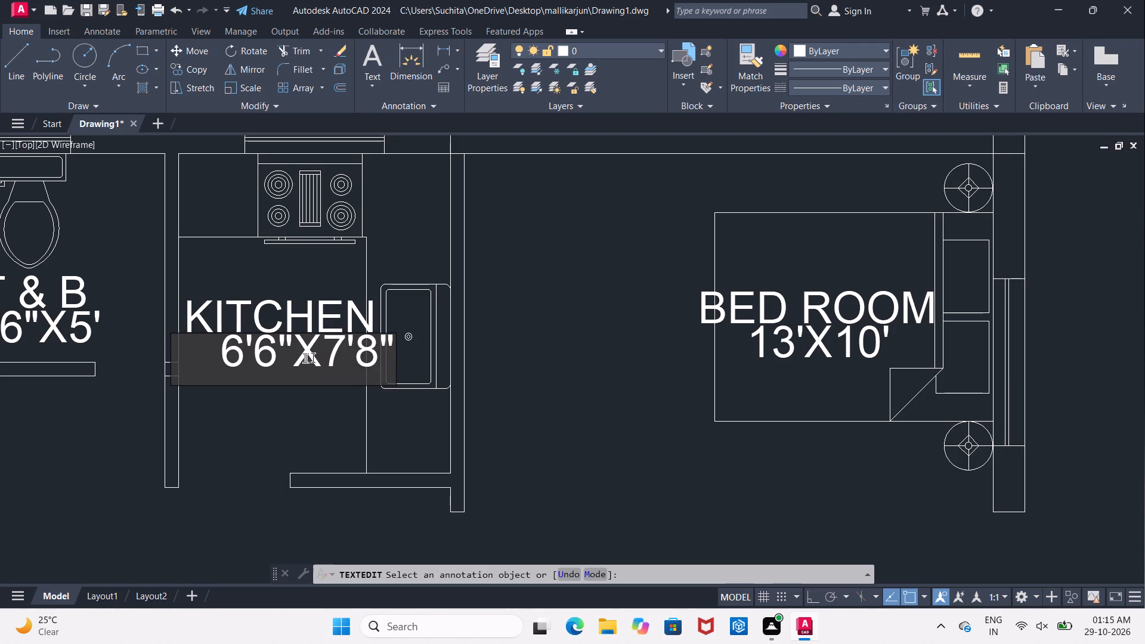
Remove two leading spaces from the kitchen's size line to centre it under KITCHEN, and finish that edit.
left_click(201, 360)
key("BackSpace")
key("BackSpace")
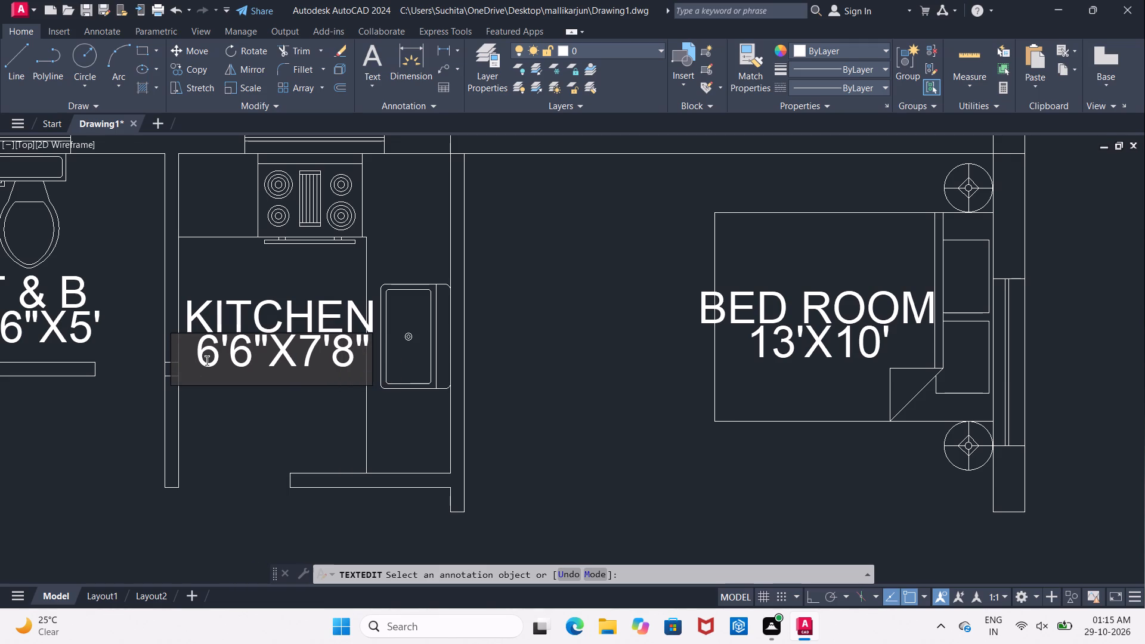
key("BackSpace")
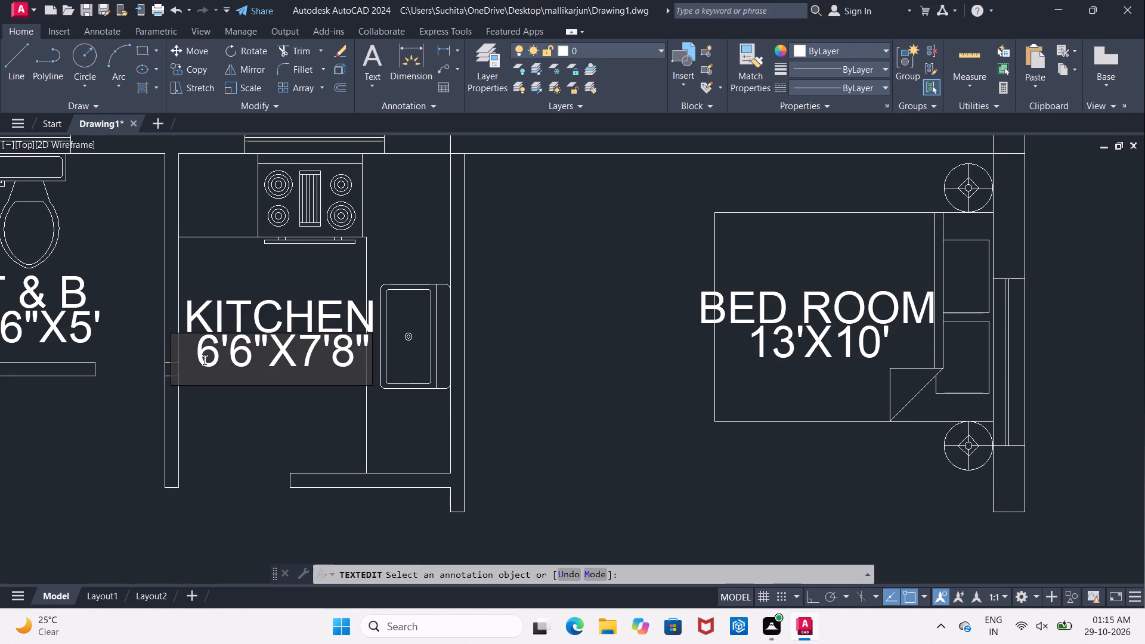
left_click(200, 367)
key("BackSpace")
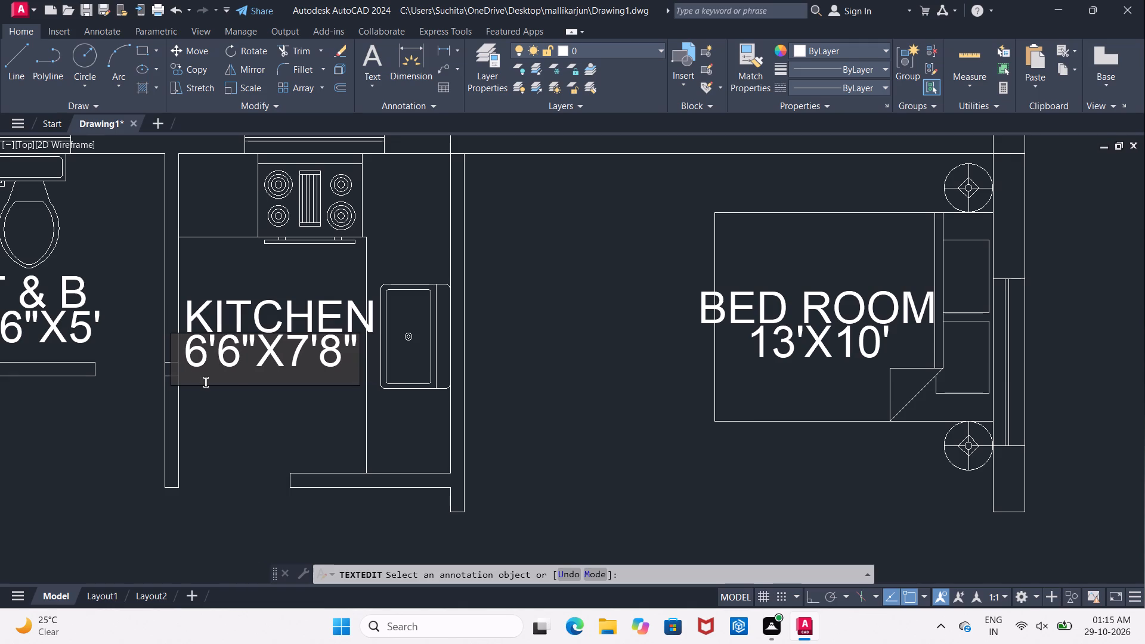
key("space")
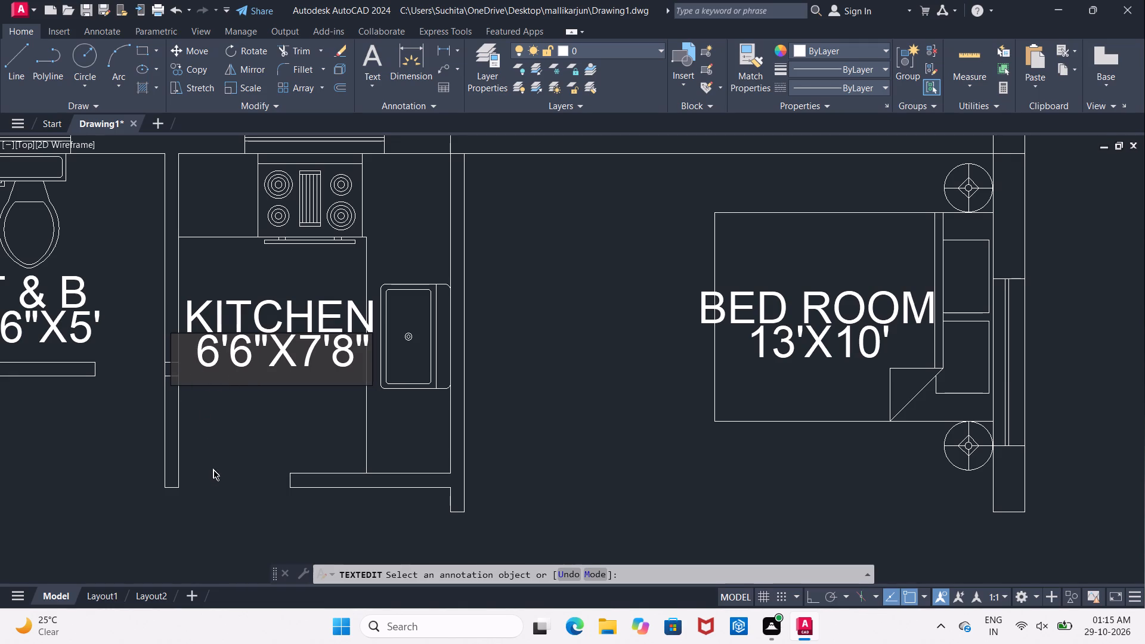
left_click(238, 456)
Replace the size line of the northeast bedroom's label with 12'8"X12'7".
scroll(242, 459, "down", 2)
middle_click_drag(242, 459, 326, 298)
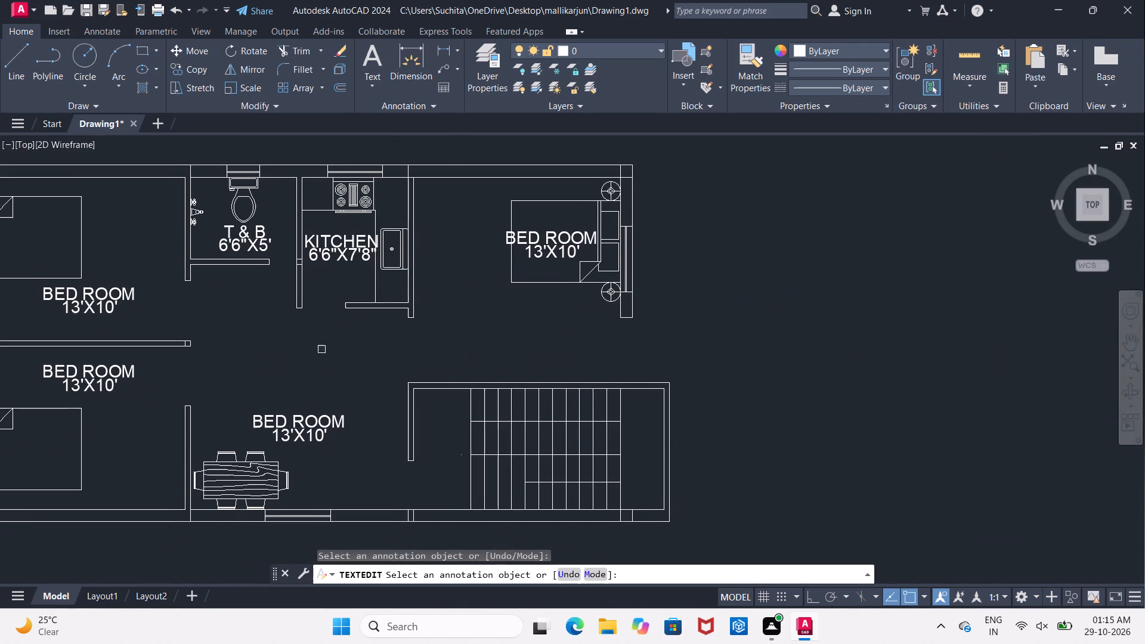
middle_click_drag(400, 368, 131, 437)
scroll(261, 331, "up", 2)
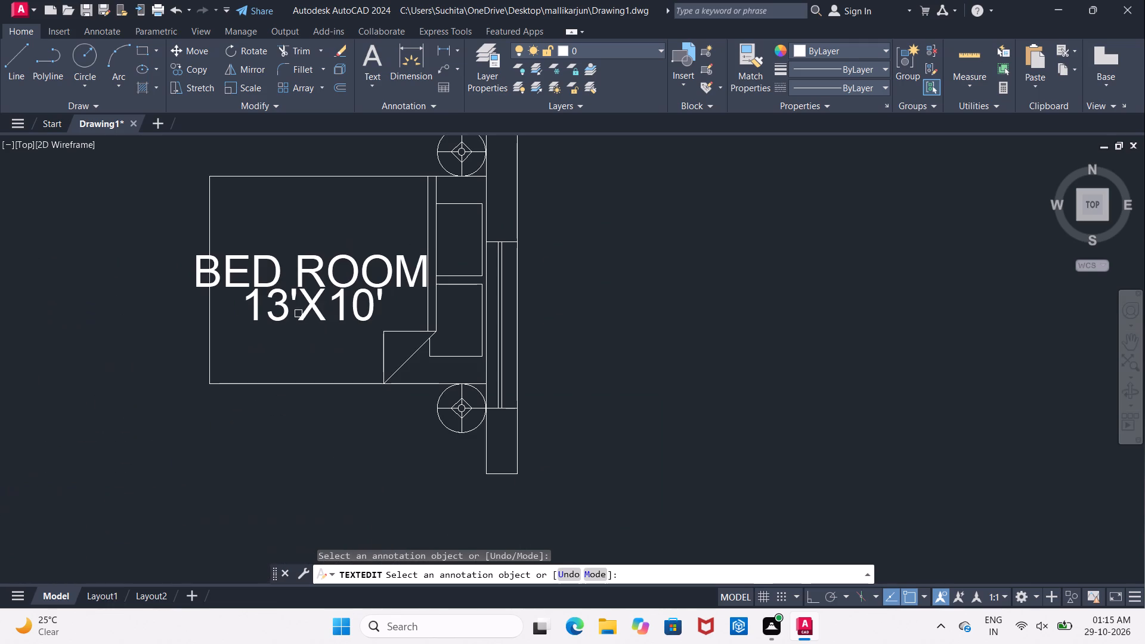
left_click(310, 314)
left_click(375, 309)
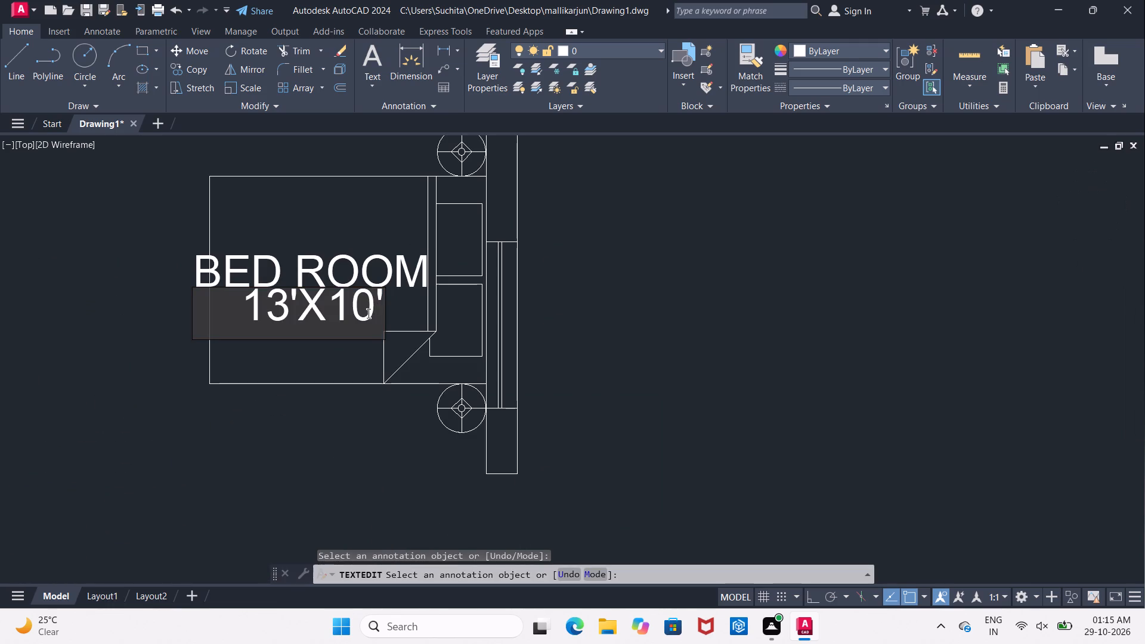
key("Right")
key("BackSpace")
key("BackSpace")
key("BackSpace")
key("BackSpace")
key("BackSpace")
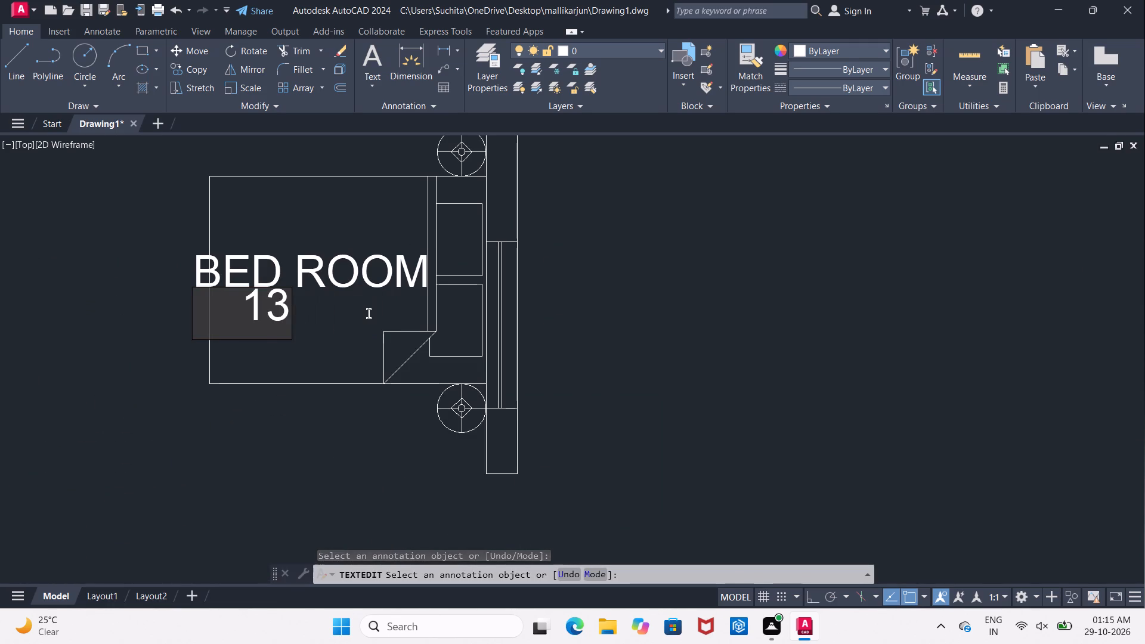
key("BackSpace")
key("BackSpace")
key("BackSpace")
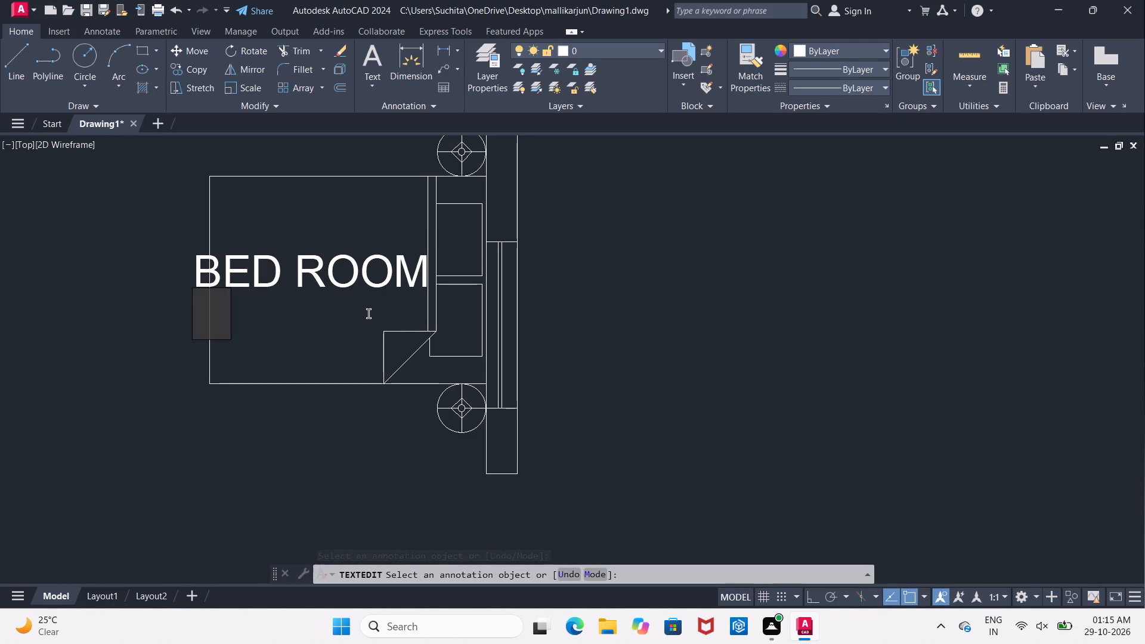
type("12'8\"")
key("x")
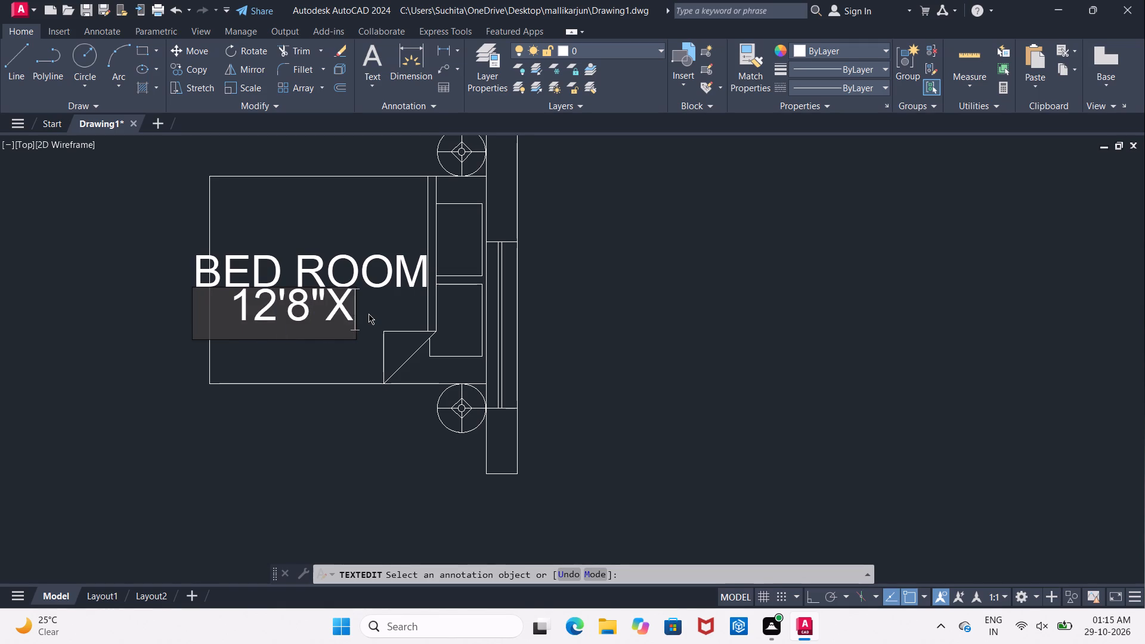
type("12'")
type("7\"")
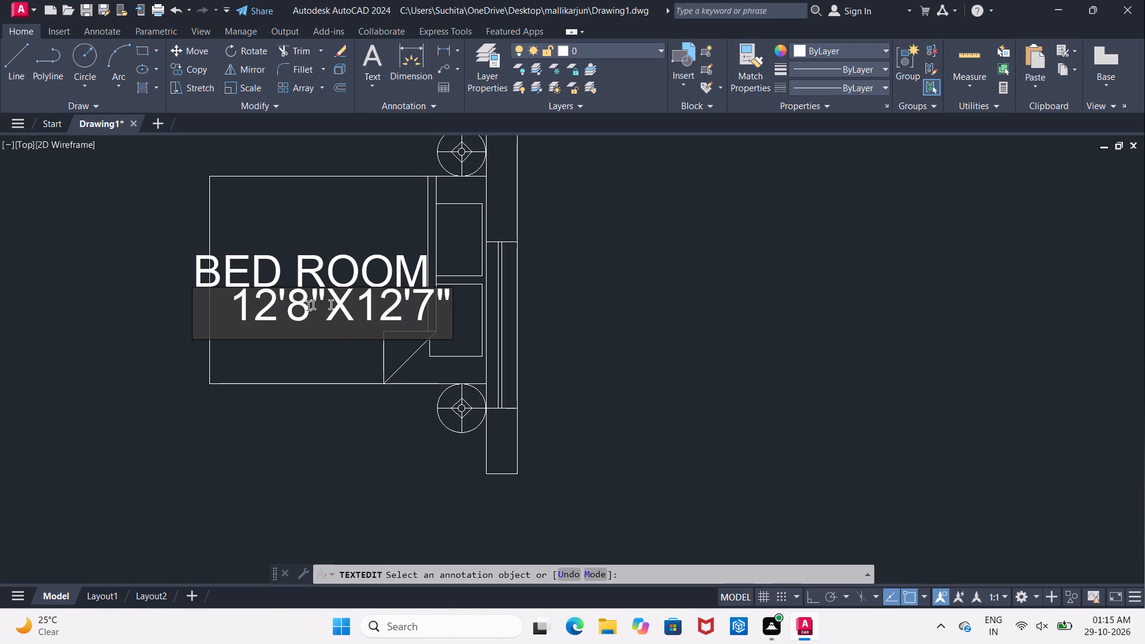
Remove two leading spaces from the northeast bedroom's size line to centre it under BED ROOM.
left_click(239, 311)
key("BackSpace")
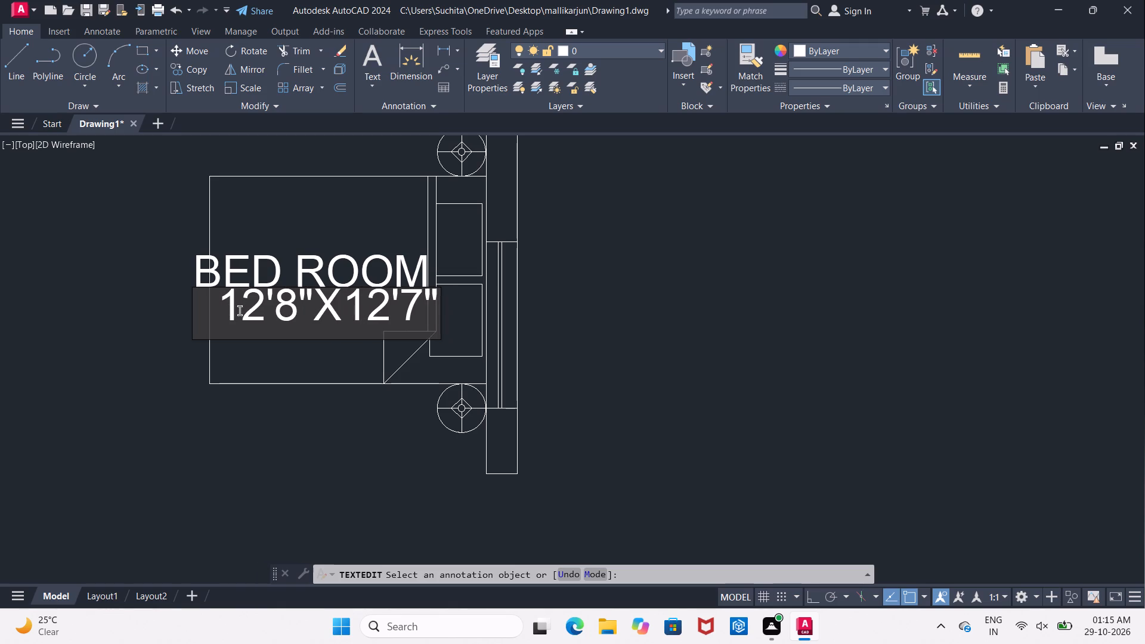
key("BackSpace")
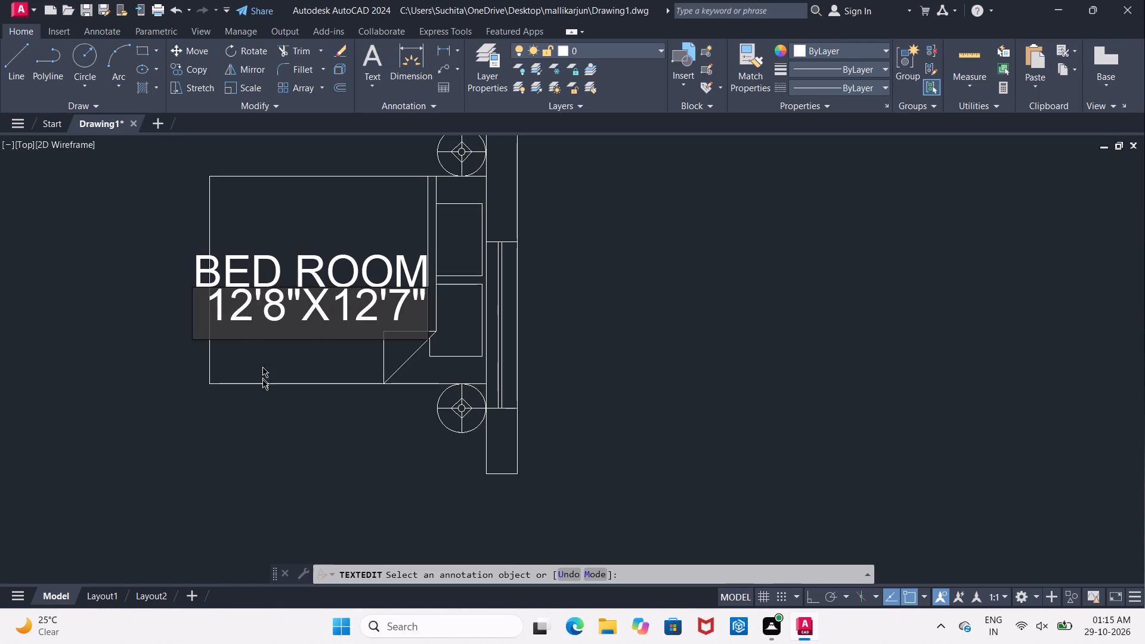
left_click(273, 447)
Replace the BED ROOM text of the label above the dining table with DINNING, indented by two spaces.
middle_click_drag(285, 483, 334, 357)
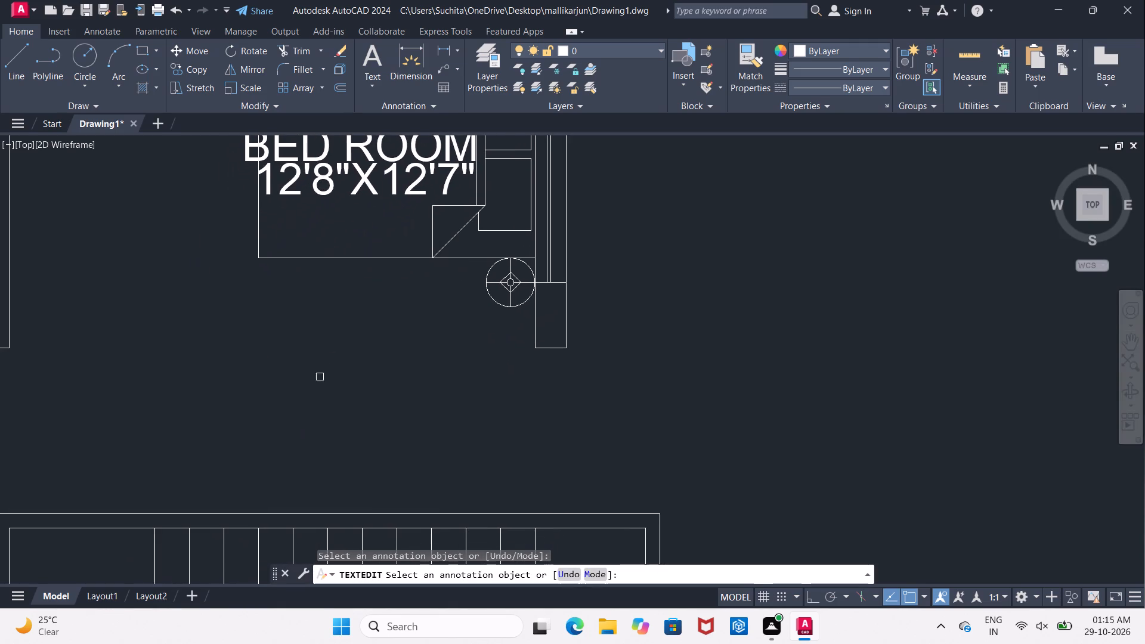
middle_click_drag(304, 425, 331, 382)
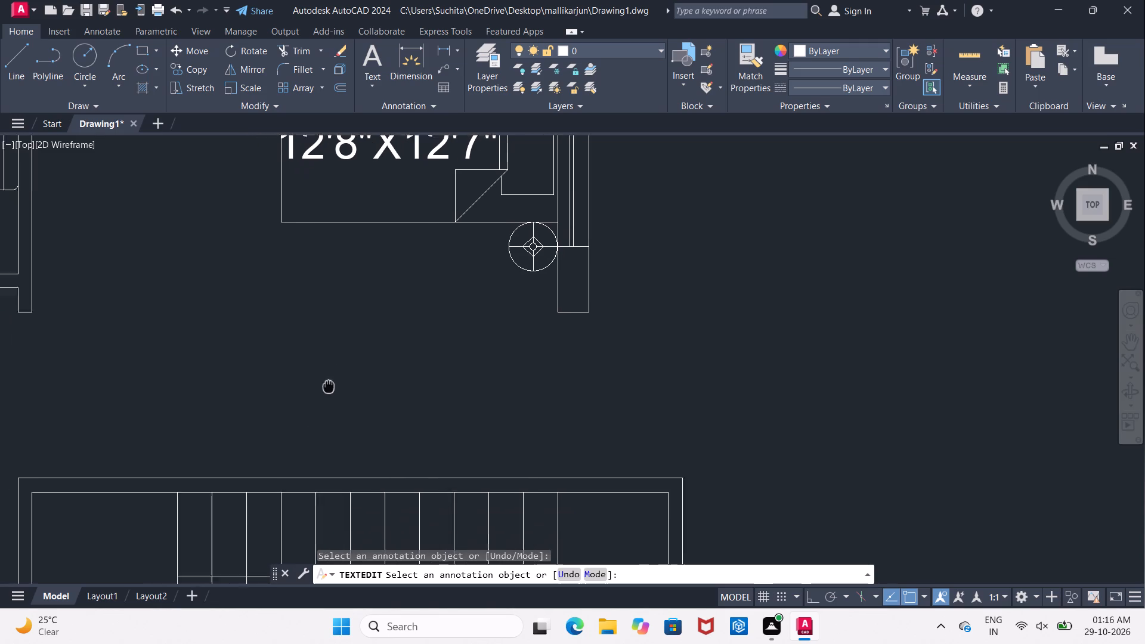
middle_click_drag(331, 382, 333, 379)
scroll(333, 382, "down", 1)
middle_click_drag(292, 411, 521, 373)
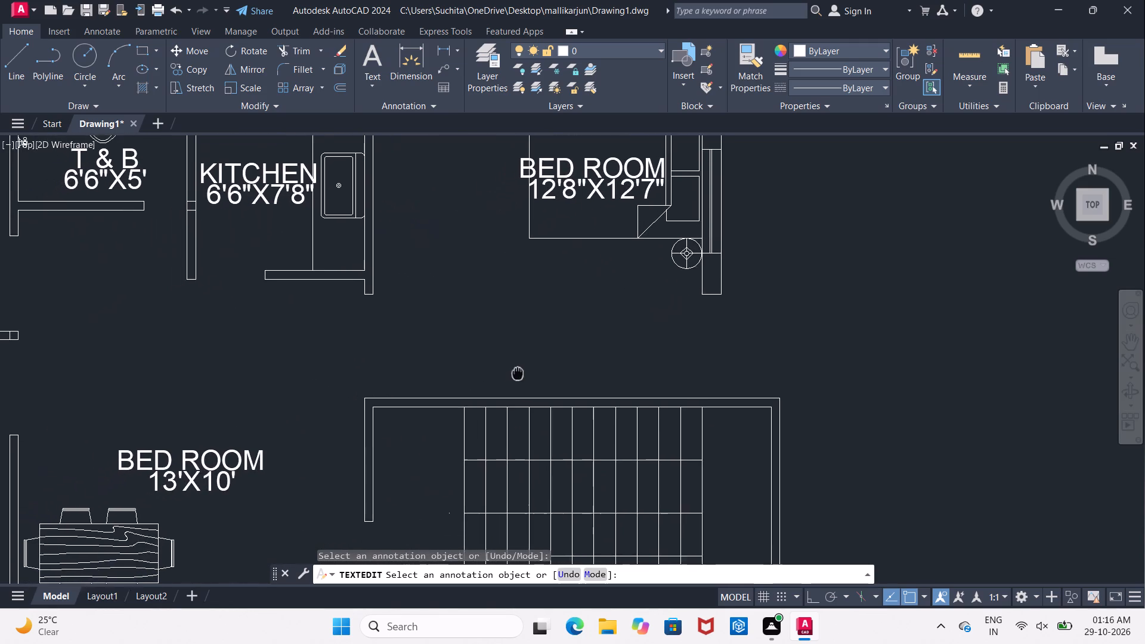
middle_click_drag(521, 373, 523, 373)
middle_click_drag(328, 433, 327, 436)
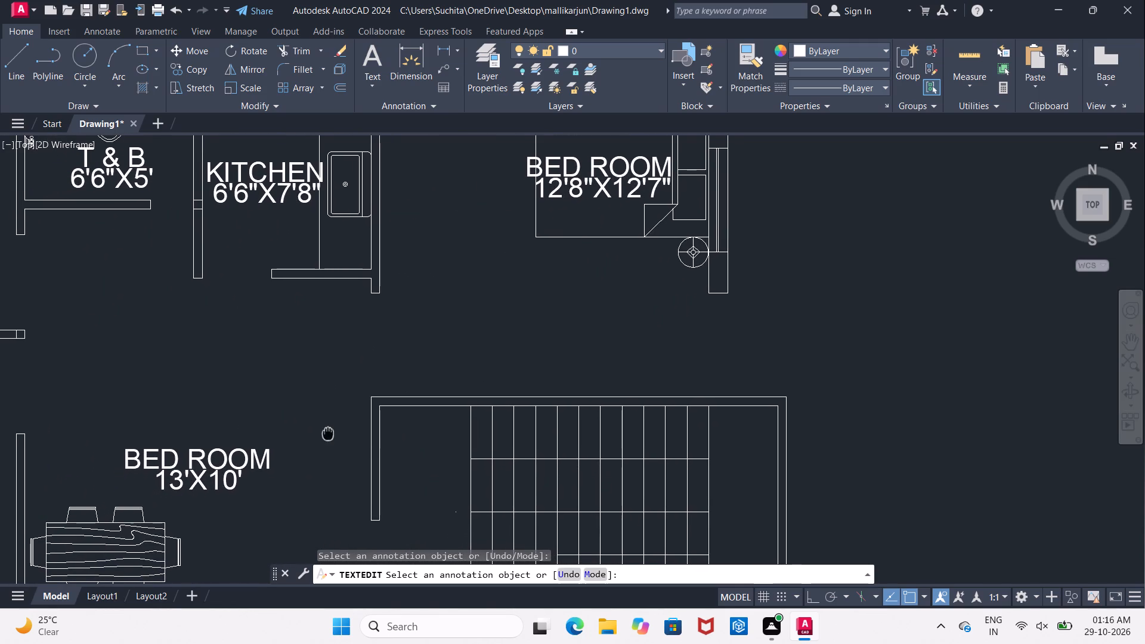
middle_click_drag(327, 436, 323, 444)
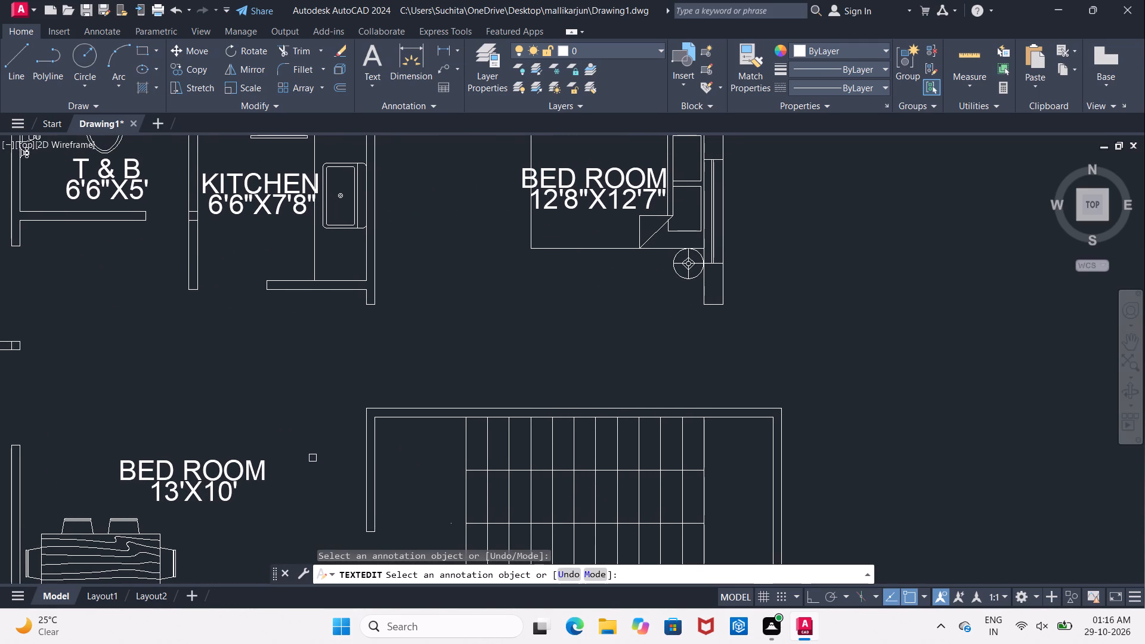
middle_click_drag(277, 471, 317, 374)
scroll(233, 382, "up", 2)
left_click(240, 369)
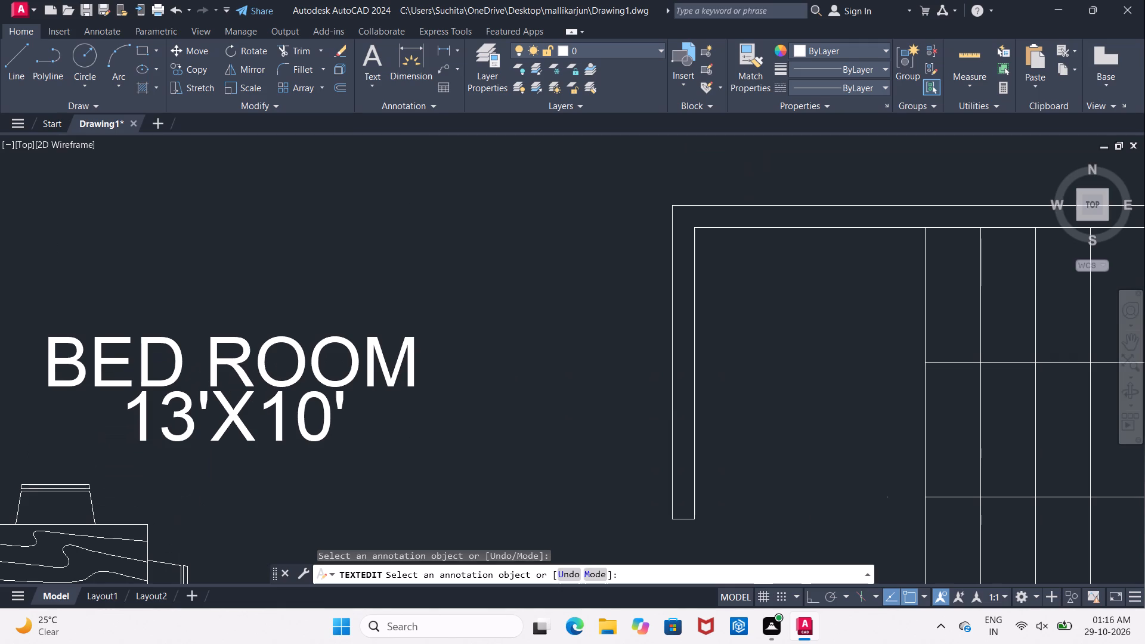
left_click(410, 376)
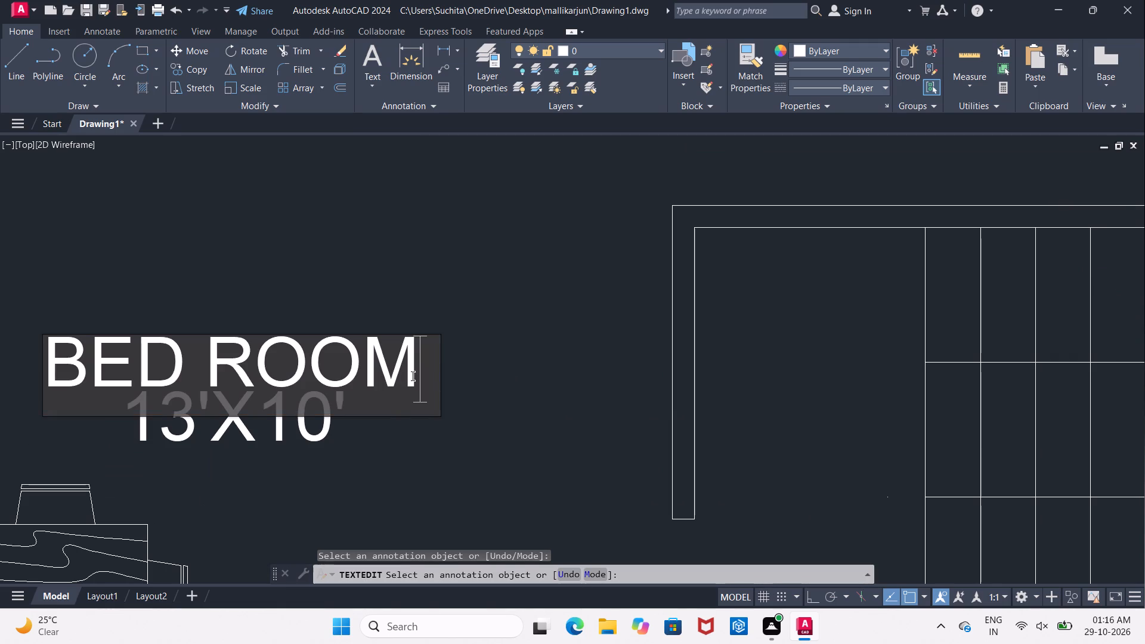
key("BackSpace")
key("BackSpace")
key("BackSpace")
key("BackSpace")
key("BackSpace")
key("BackSpace")
key("BackSpace")
key("BackSpace")
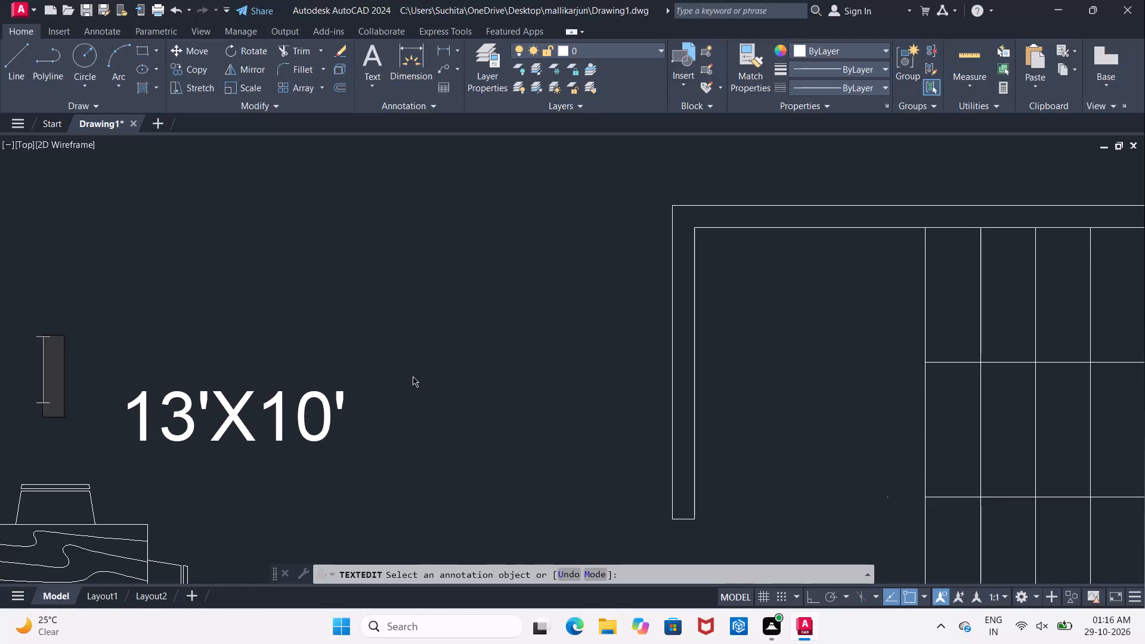
type("DINN")
type("ING")
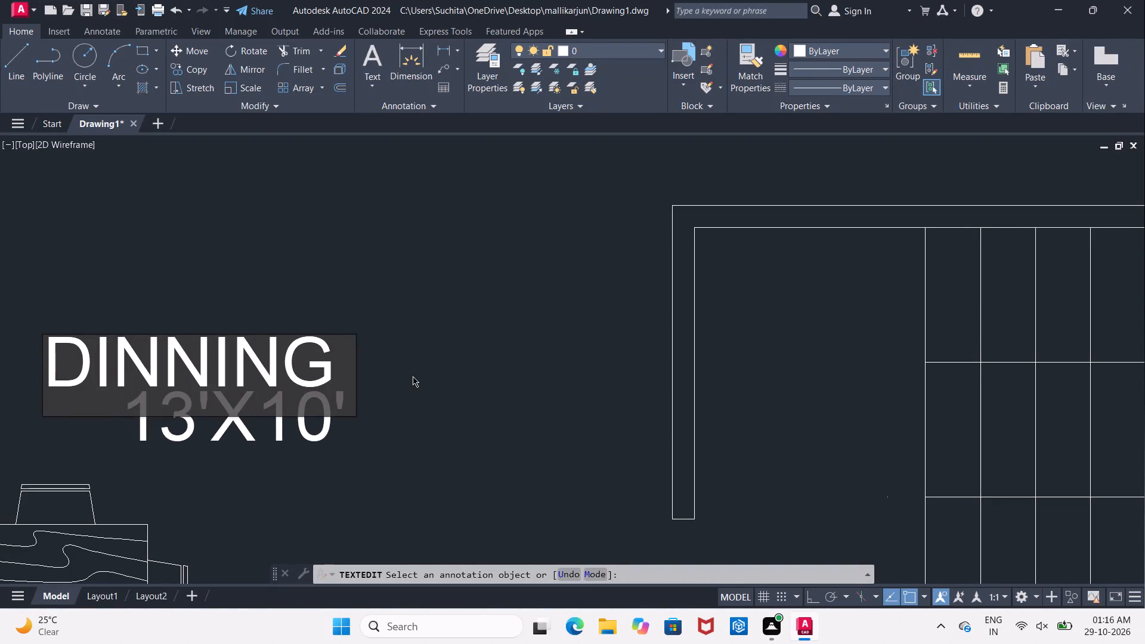
left_click(45, 380)
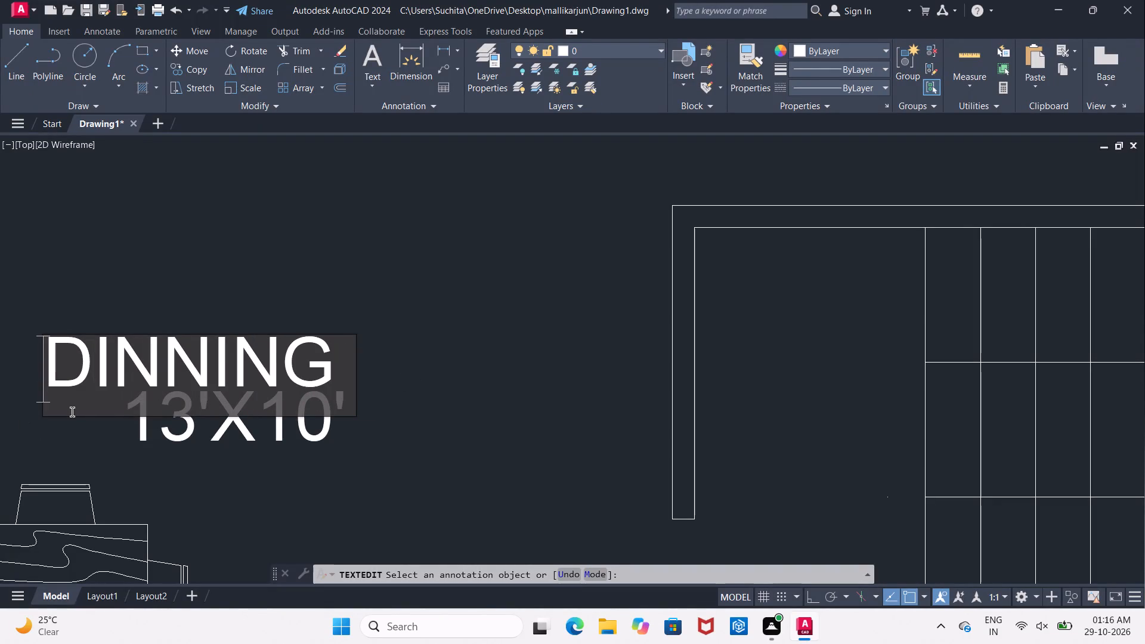
key("space")
key("space")
left_click(240, 451)
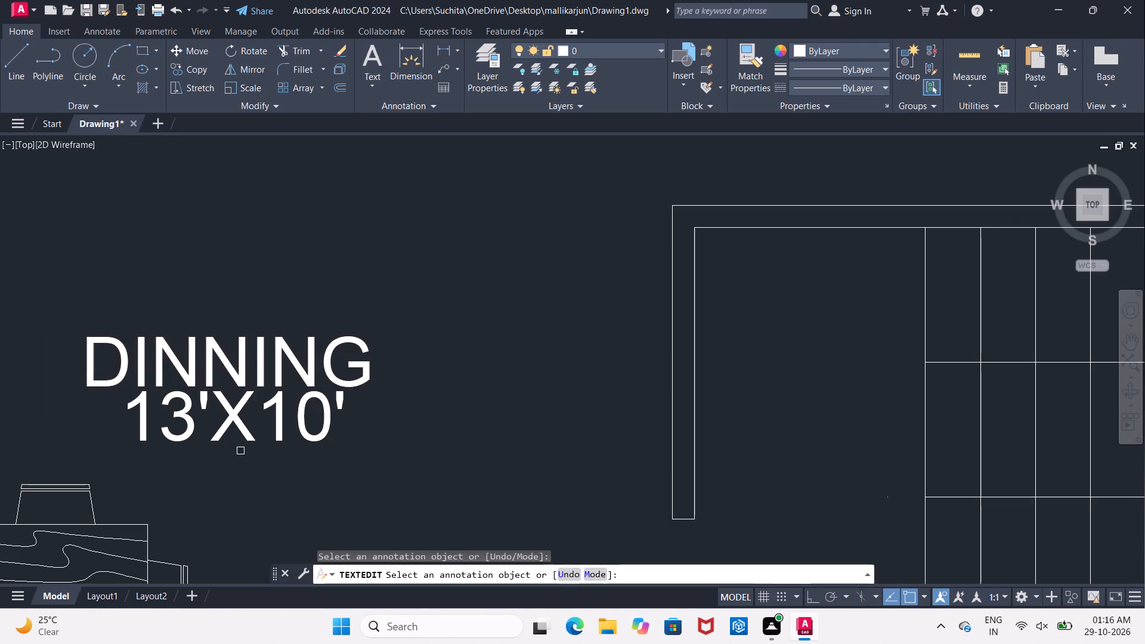
Replace the size line under the DINNING label with 13'4"X13'1".
left_click(309, 432)
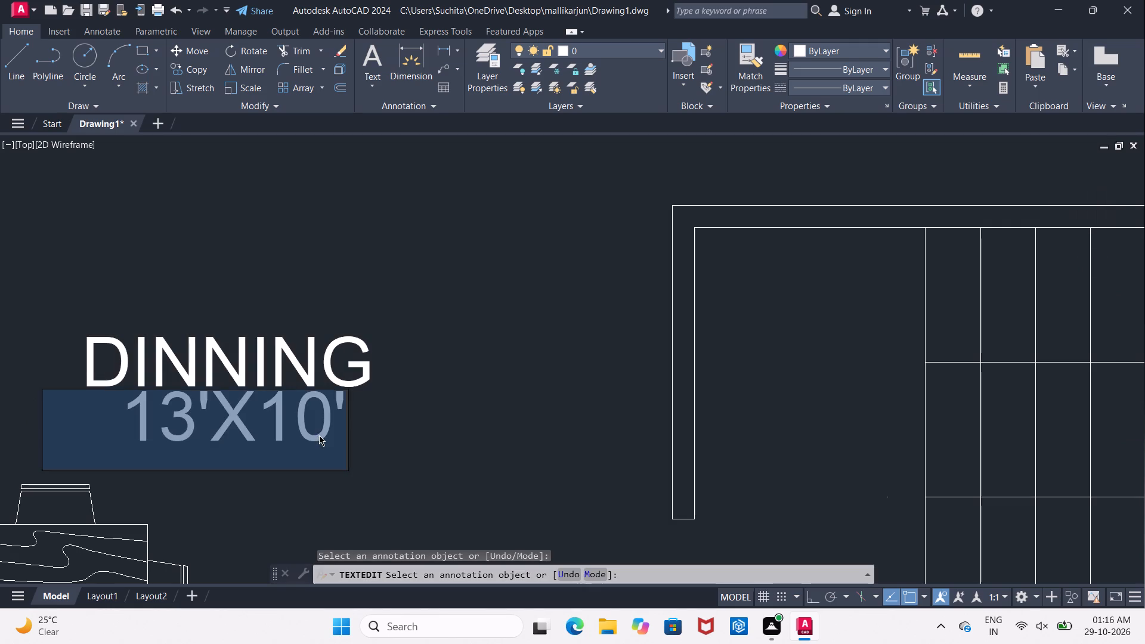
left_click(324, 431)
key("Right")
key("BackSpace")
key("BackSpace")
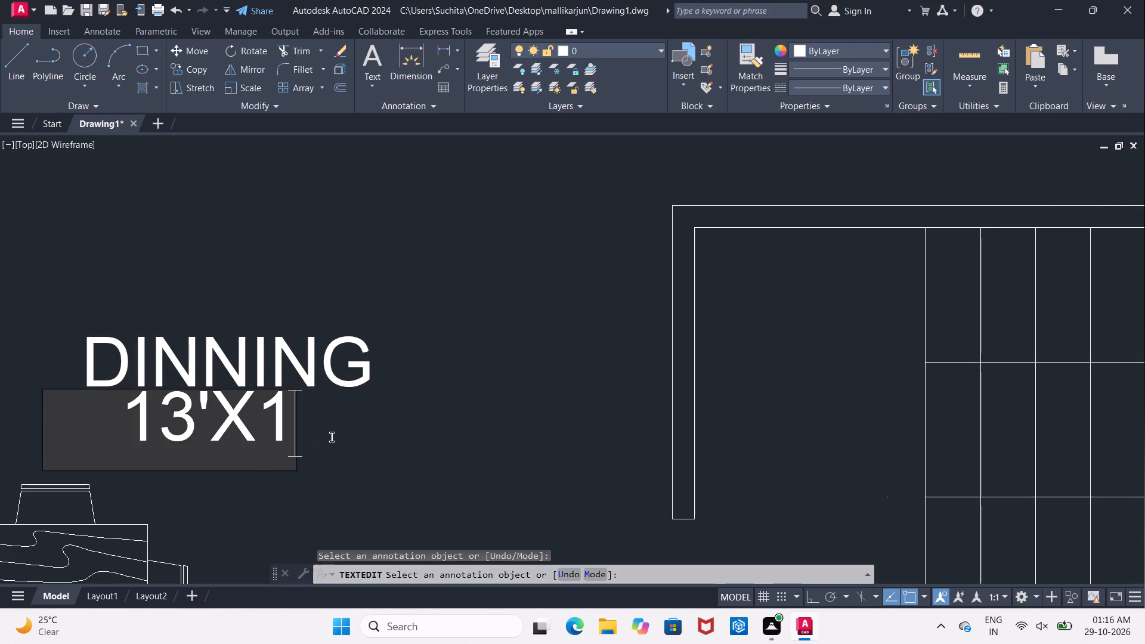
key("BackSpace")
key("BackSpace")
key("BackSpace")
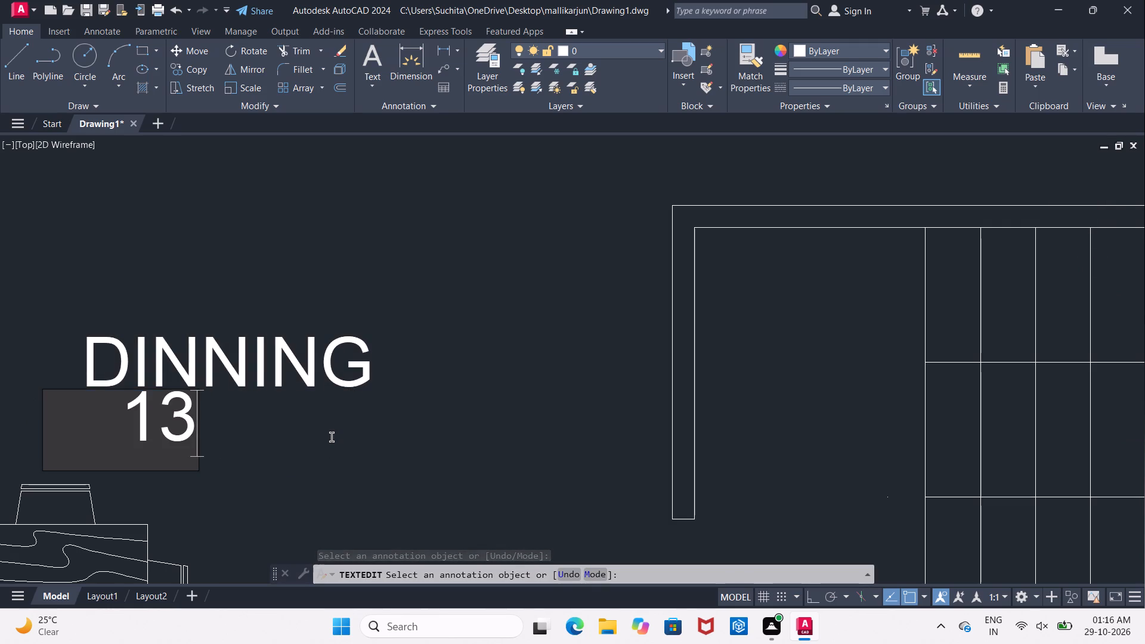
key("apostrophe")
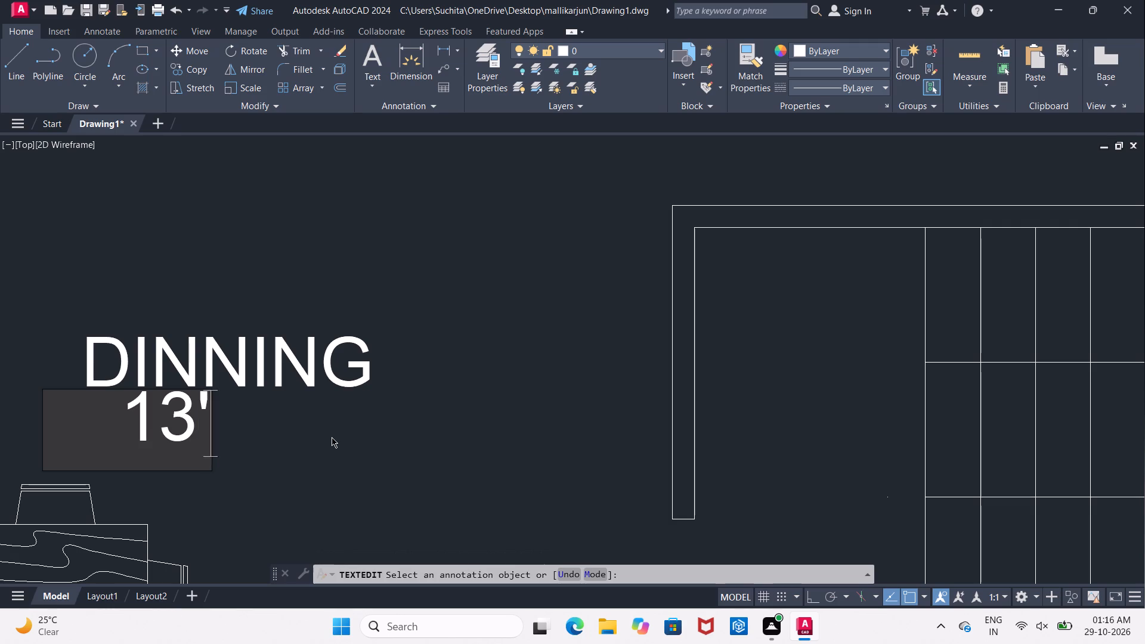
type("4\"")
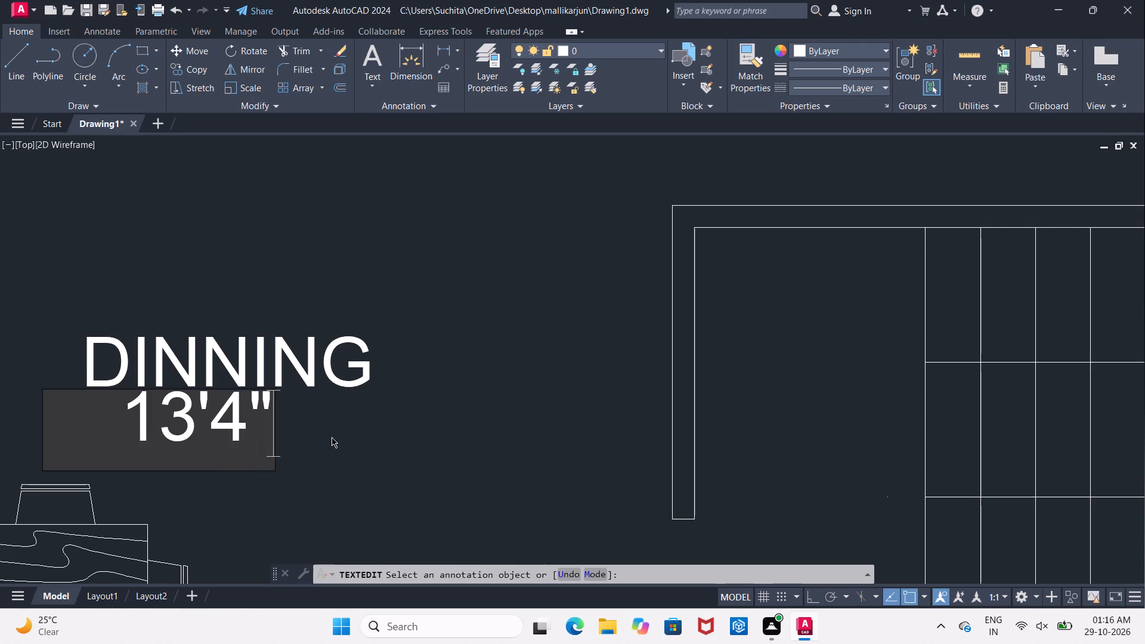
key("x")
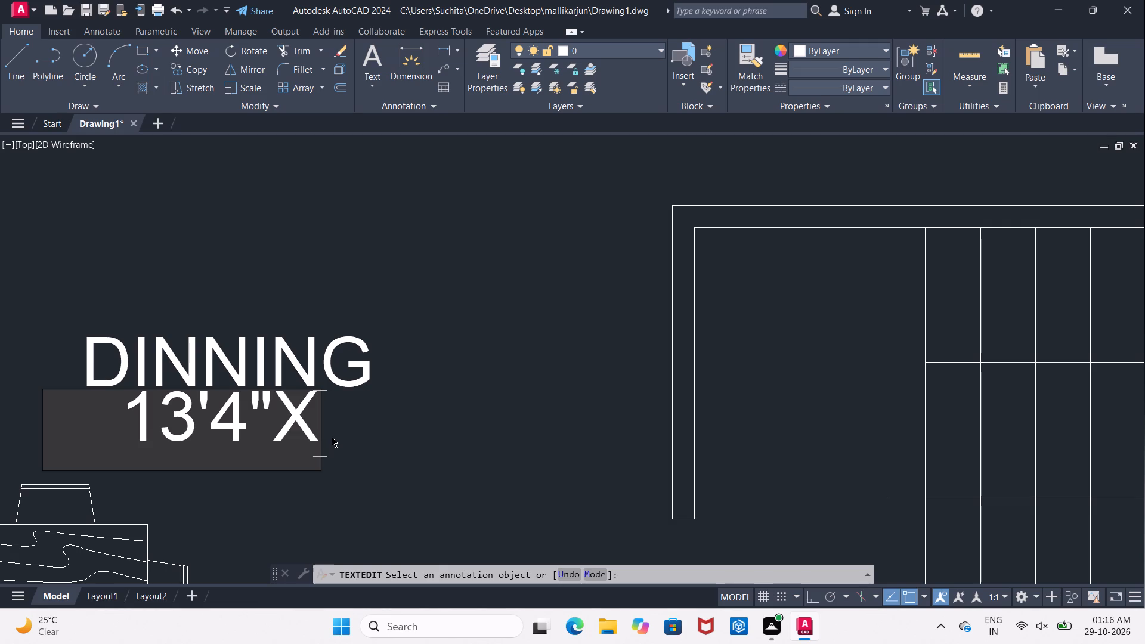
type("13'1\"")
Remove the four leading spaces from the DINNING label's size line to centre it, and finish text editing.
left_click(129, 441)
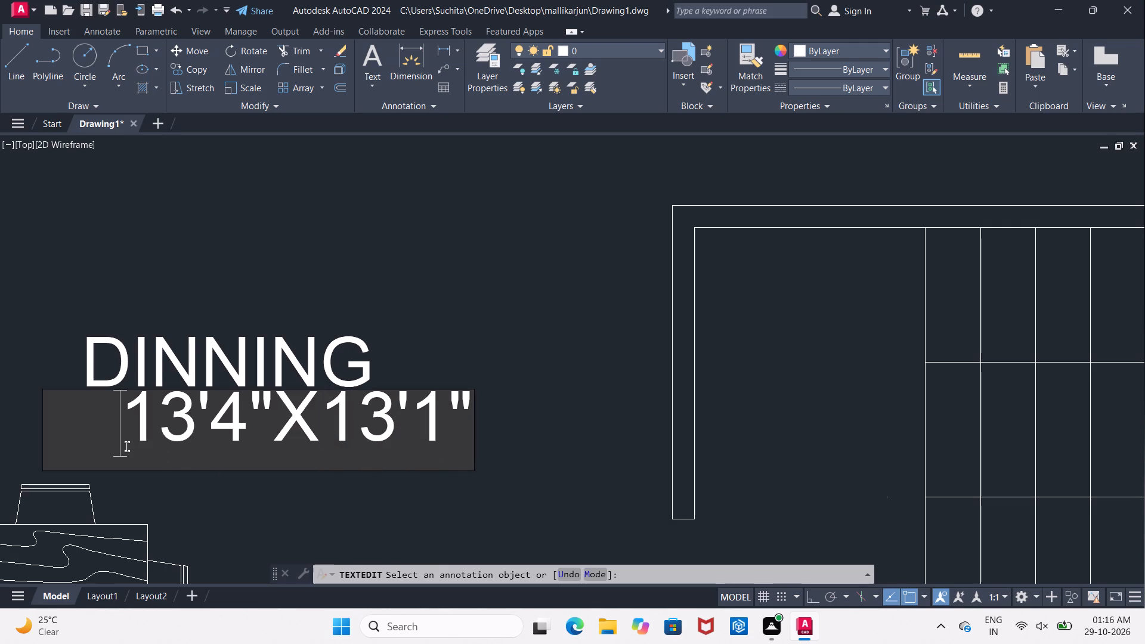
key("BackSpace")
key("BackSpace")
key("BackSpace")
key("BackSpace")
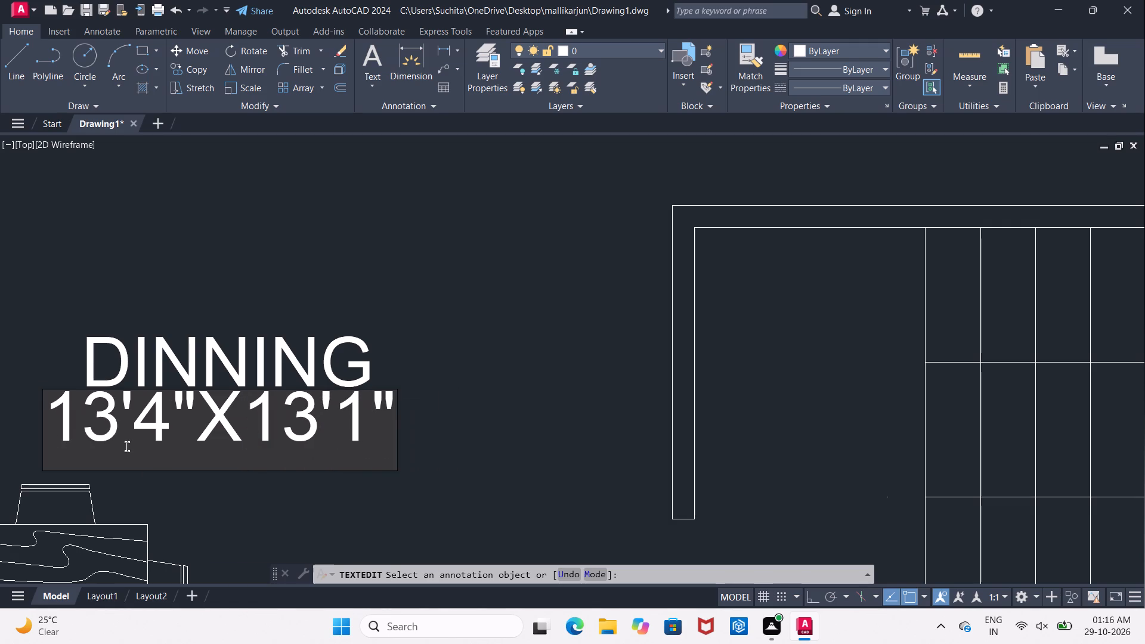
scroll(146, 435, "down", 2)
middle_click_drag(210, 470, 218, 349)
left_click(287, 371)
middle_click_drag(211, 385, 524, 380)
scroll(182, 354, "down", 1)
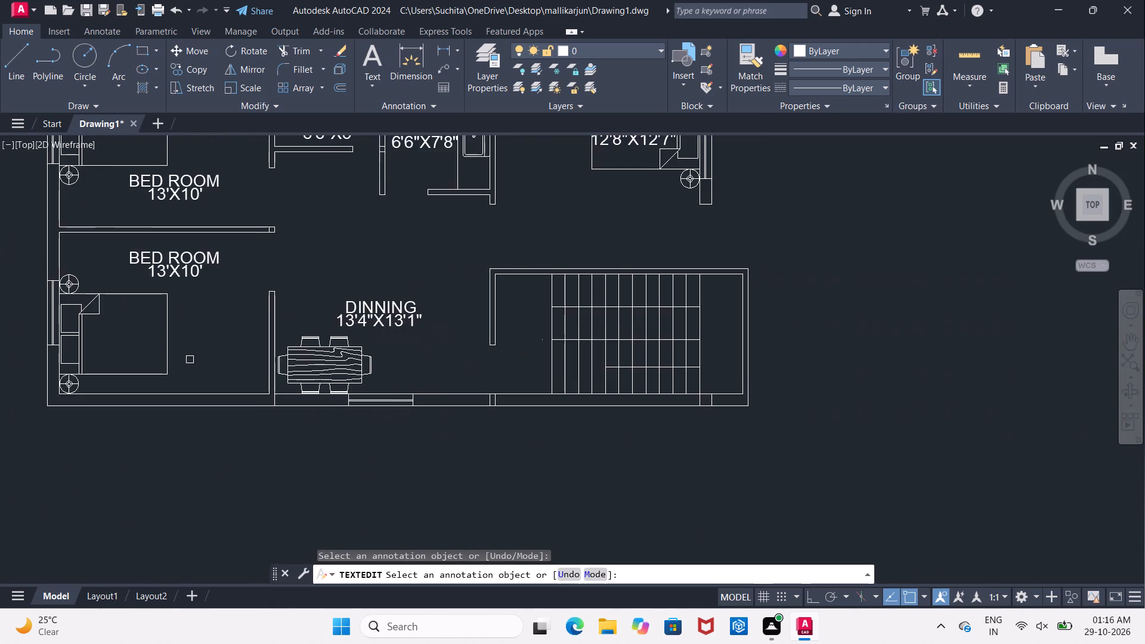
middle_click_drag(190, 360, 267, 377)
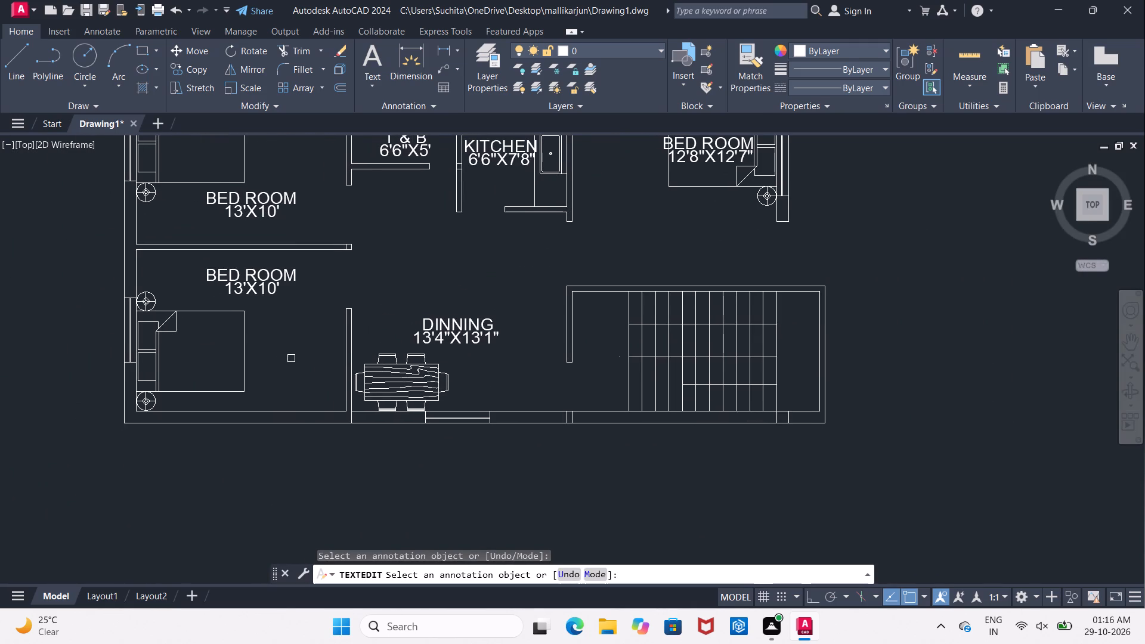
middle_click_drag(291, 359, 272, 392)
scroll(272, 392, "down", 1)
middle_click_drag(397, 352, 390, 354)
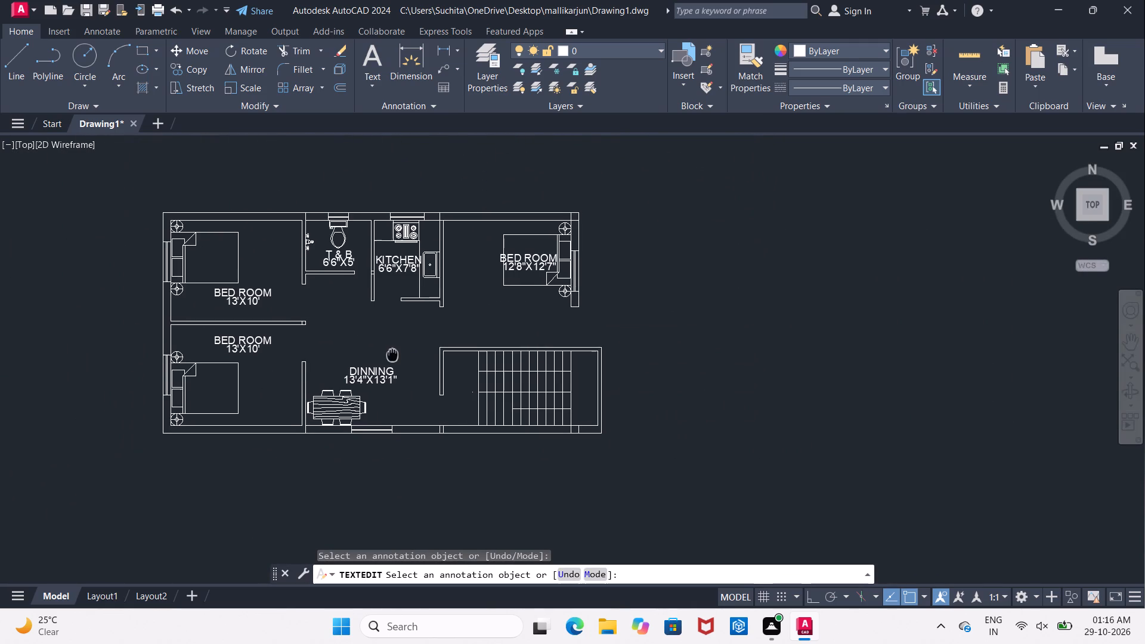
middle_click_drag(390, 354, 387, 354)
key("Escape")
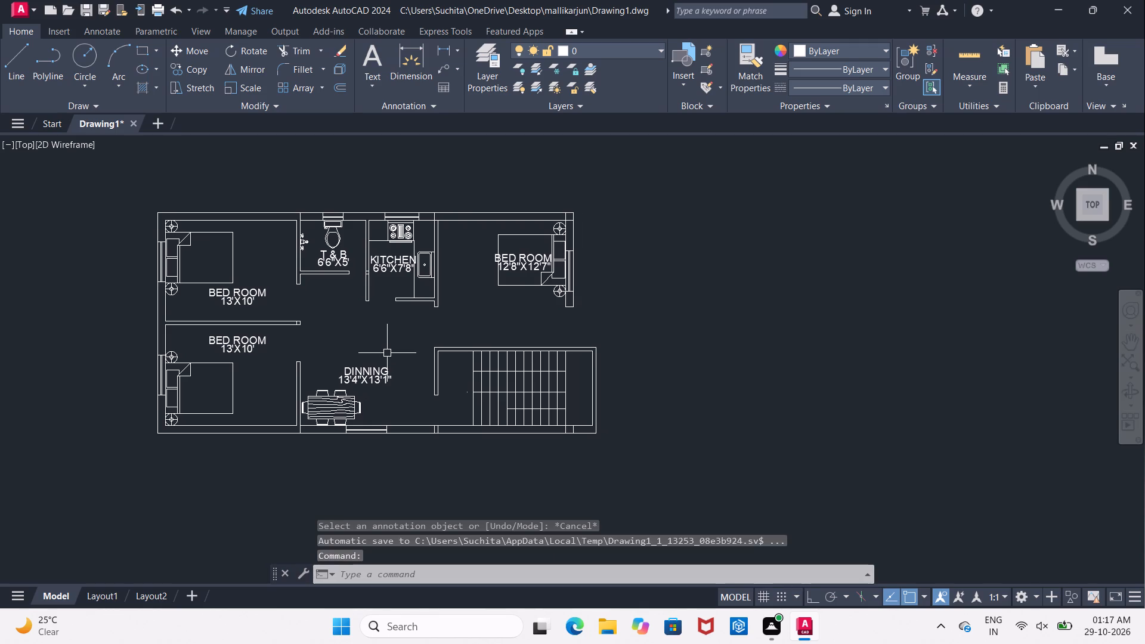
With Ortho on, draw a 13' by 10' rectangle of lines west of the plan, its top edge aligned with the plan's north wall.
middle_click_drag(367, 345, 577, 345)
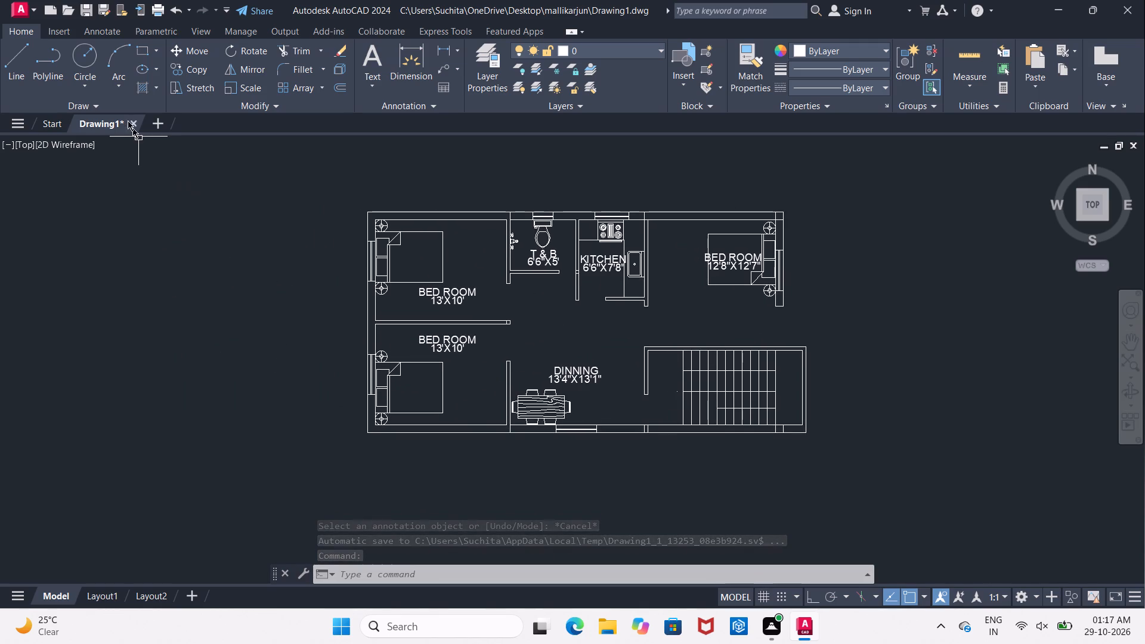
left_click(14, 68)
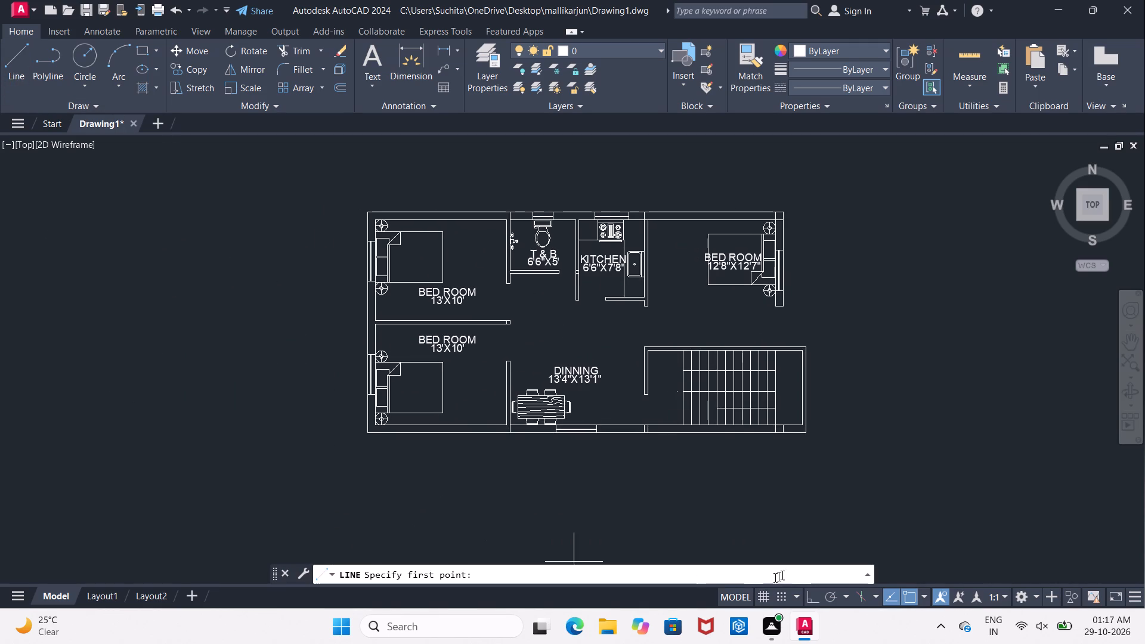
left_click(805, 599)
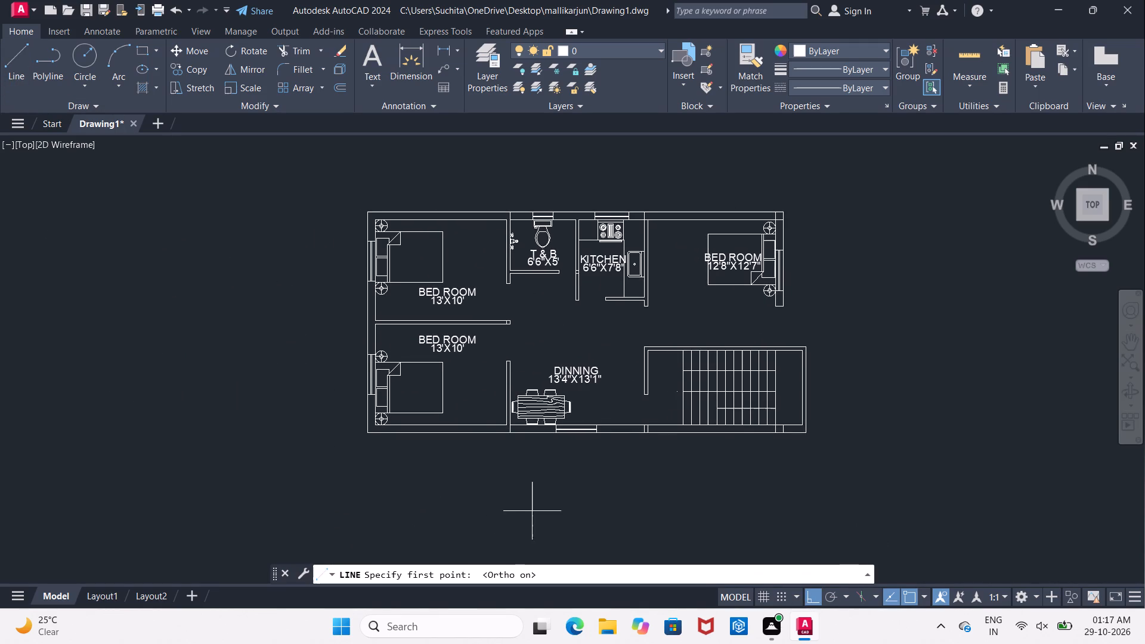
middle_click_drag(532, 511, 374, 445)
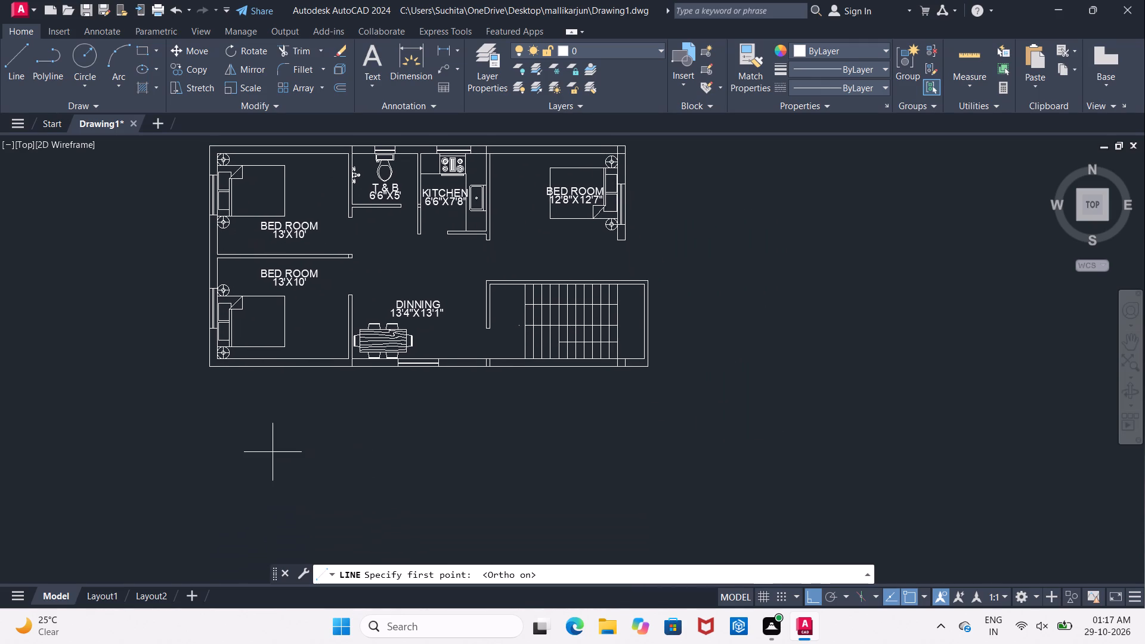
middle_click_drag(284, 460, 331, 497)
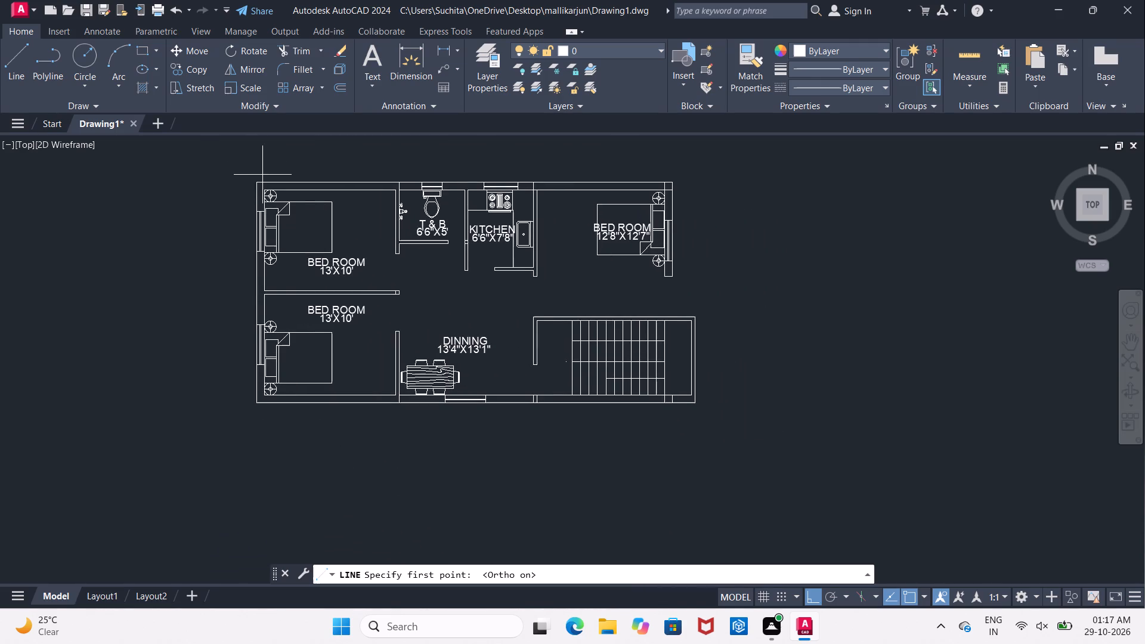
middle_click_drag(191, 210, 364, 336)
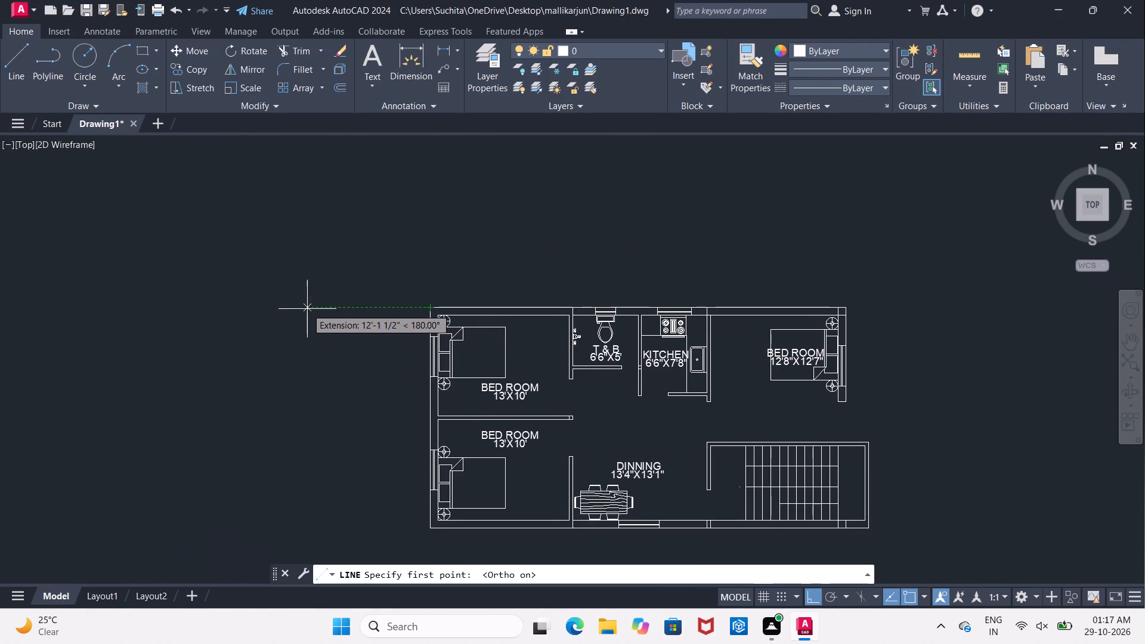
middle_click_drag(276, 310, 308, 304)
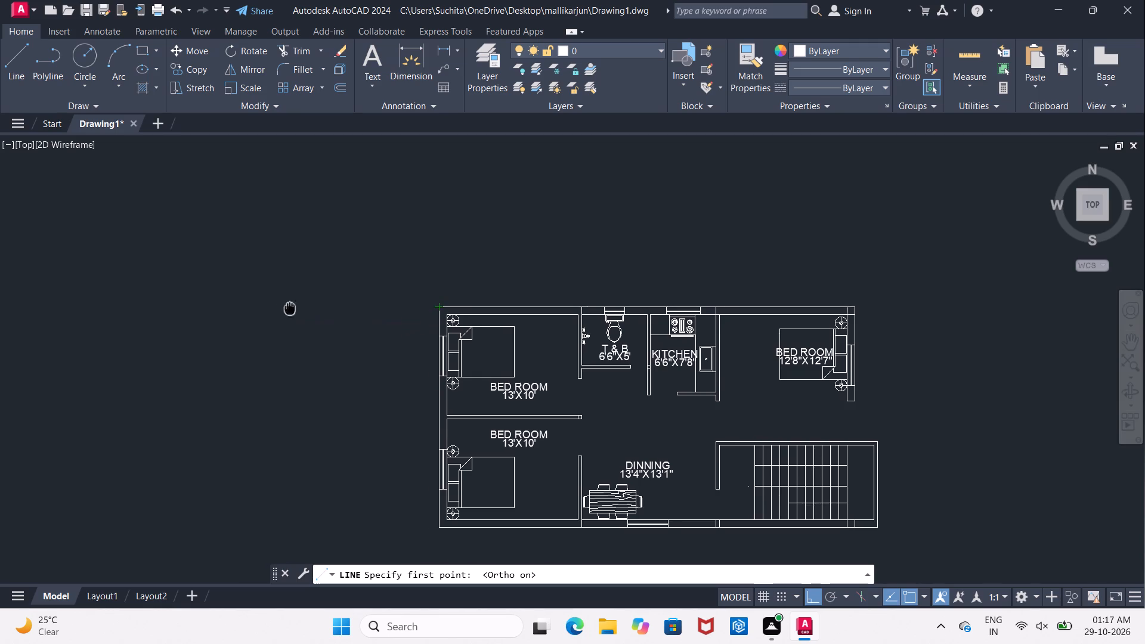
middle_click_drag(308, 304, 475, 265)
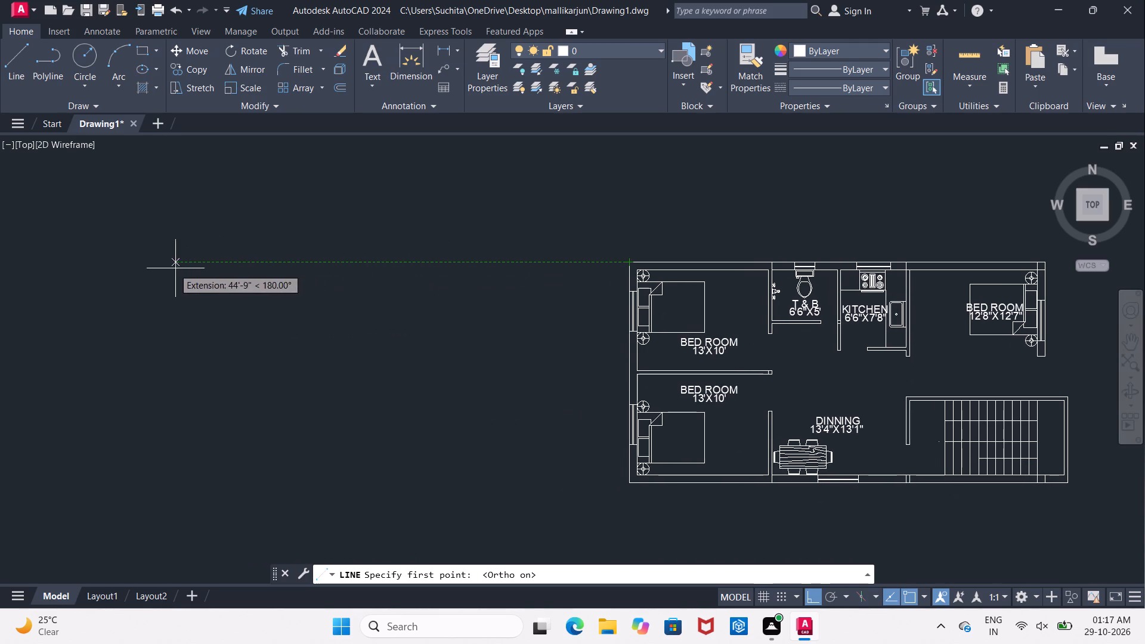
left_click(84, 265)
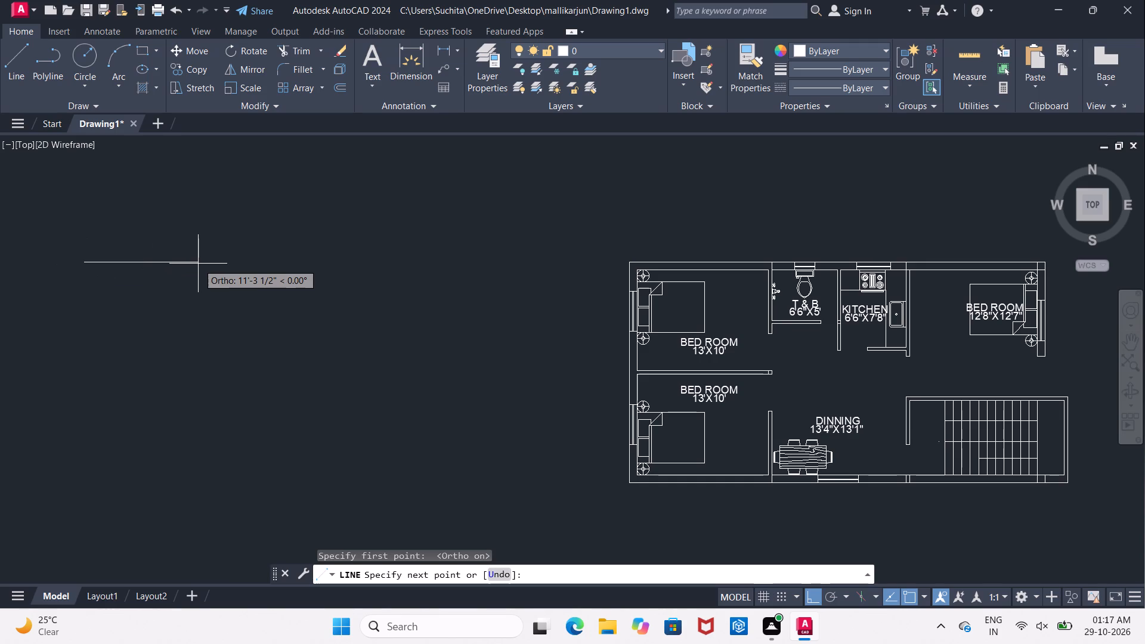
key("1")
key("3")
key("apostrophe")
key("Return")
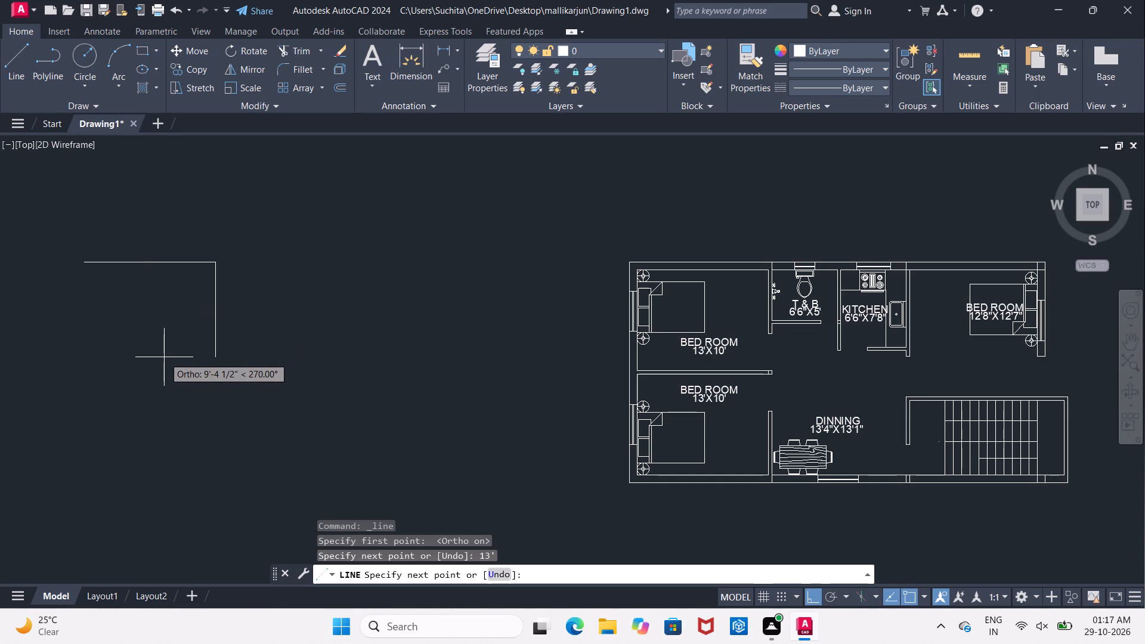
type("10")
key("apostrophe")
key("Return")
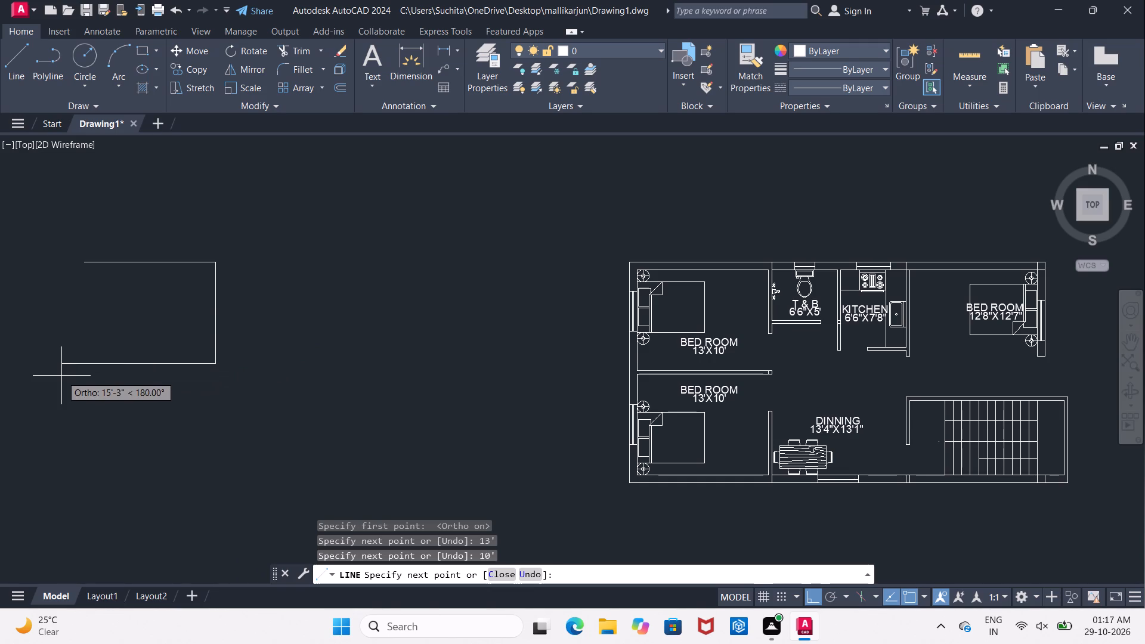
type("13'")
key("Return")
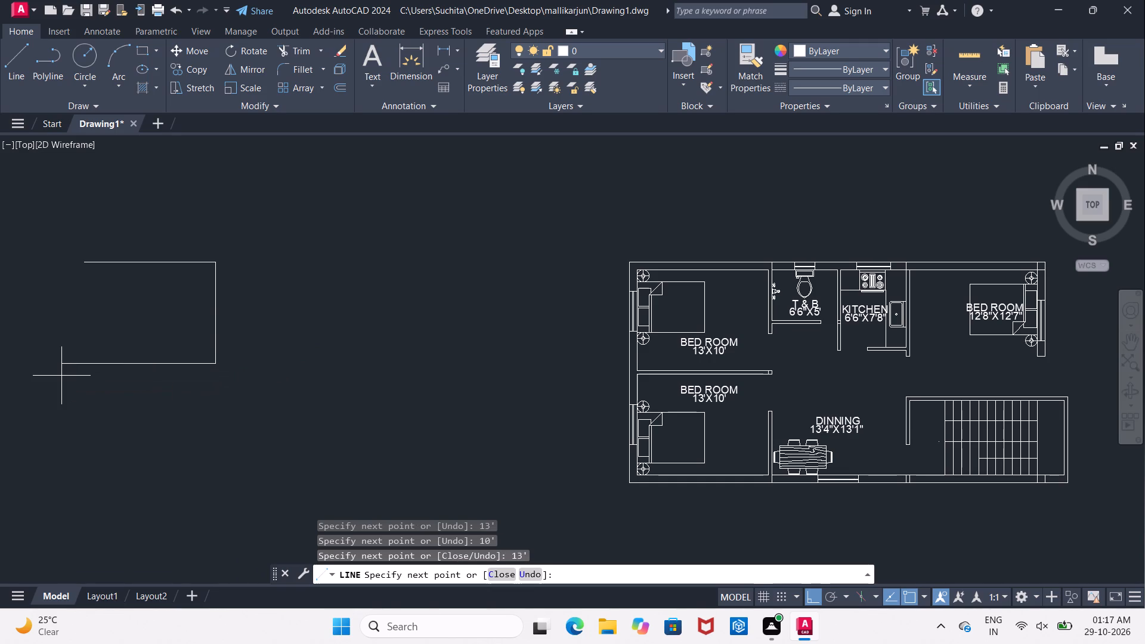
left_click(80, 259)
key("Escape")
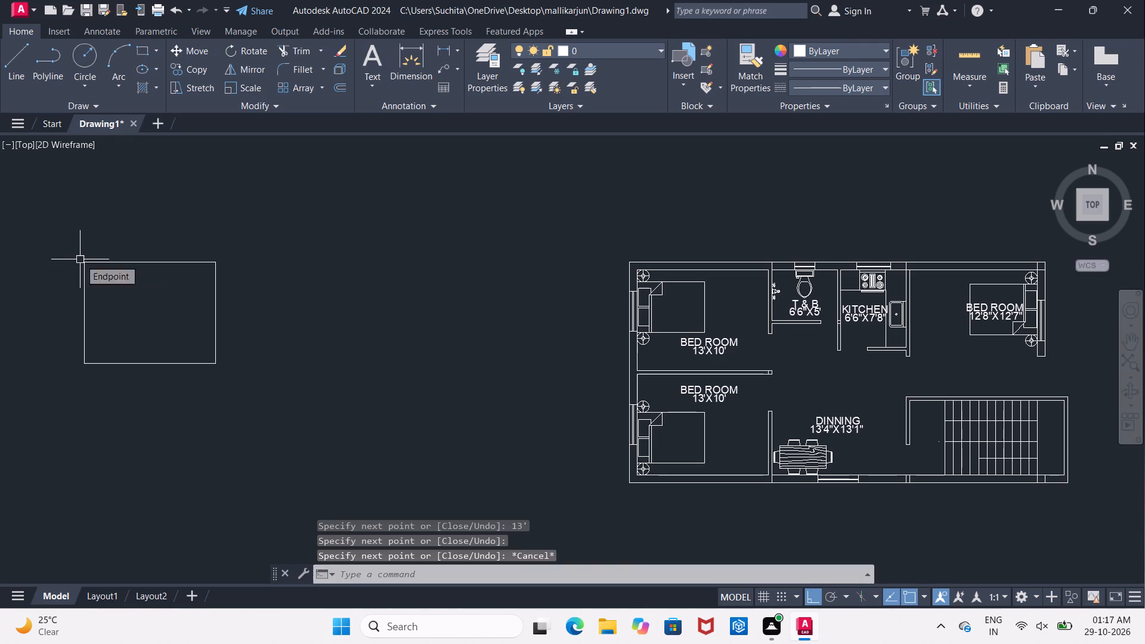
Offset the new rectangle's north and west lines outward by 9".
middle_click_drag(131, 308, 202, 296)
scroll(208, 286, "up", 1)
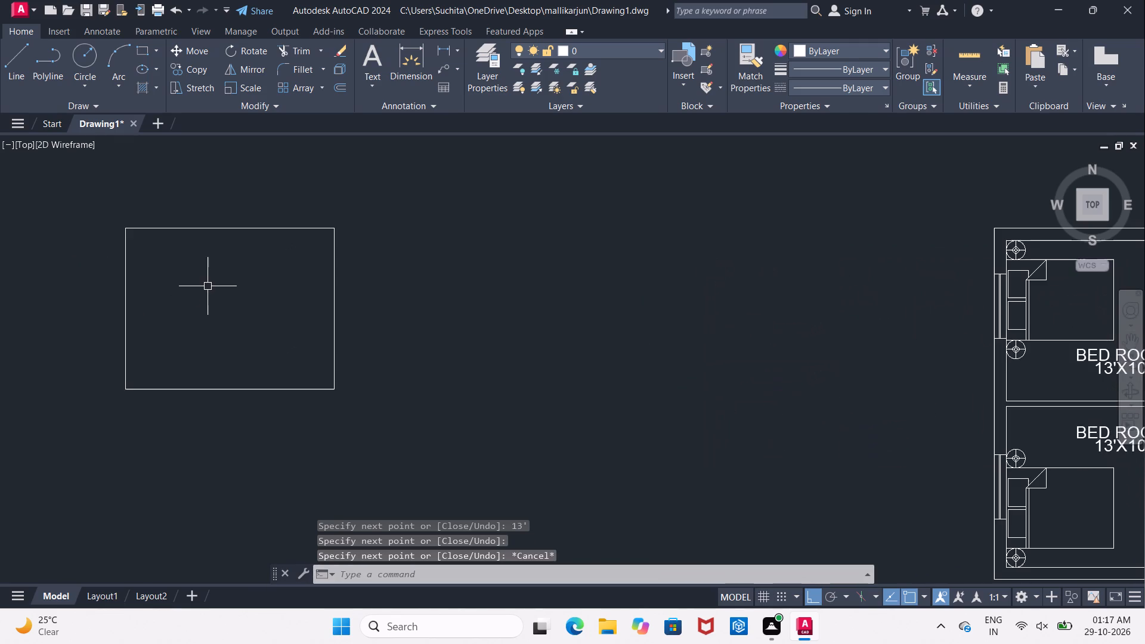
scroll(208, 286, "up", 1)
middle_click_drag(208, 286, 191, 309)
middle_click_drag(220, 302, 214, 308)
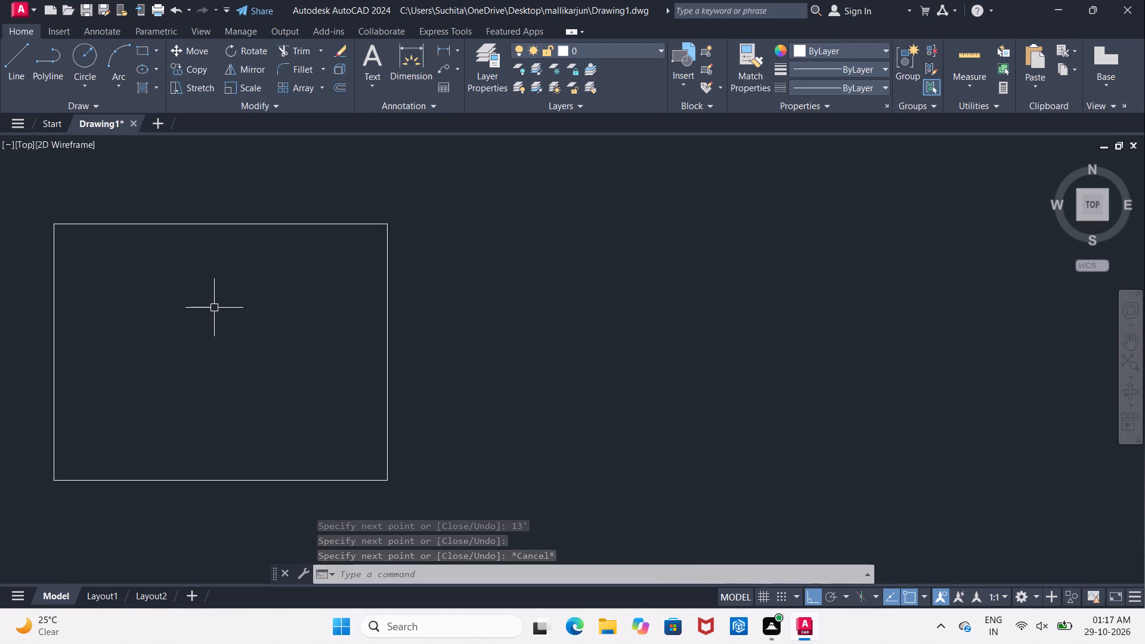
key("Escape")
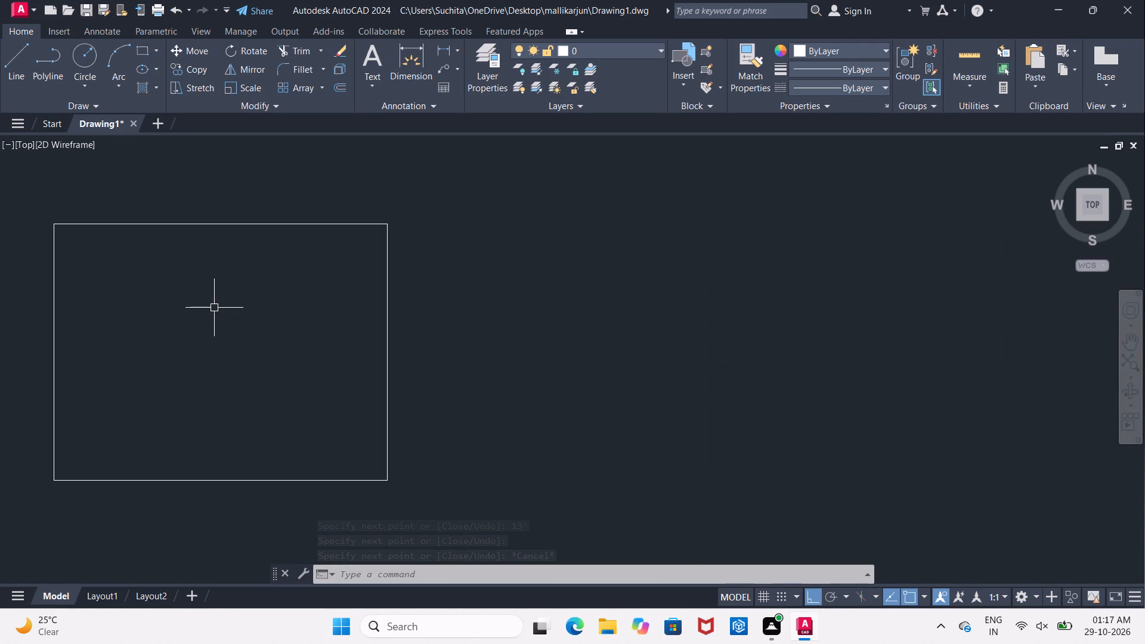
key("o")
key("Return")
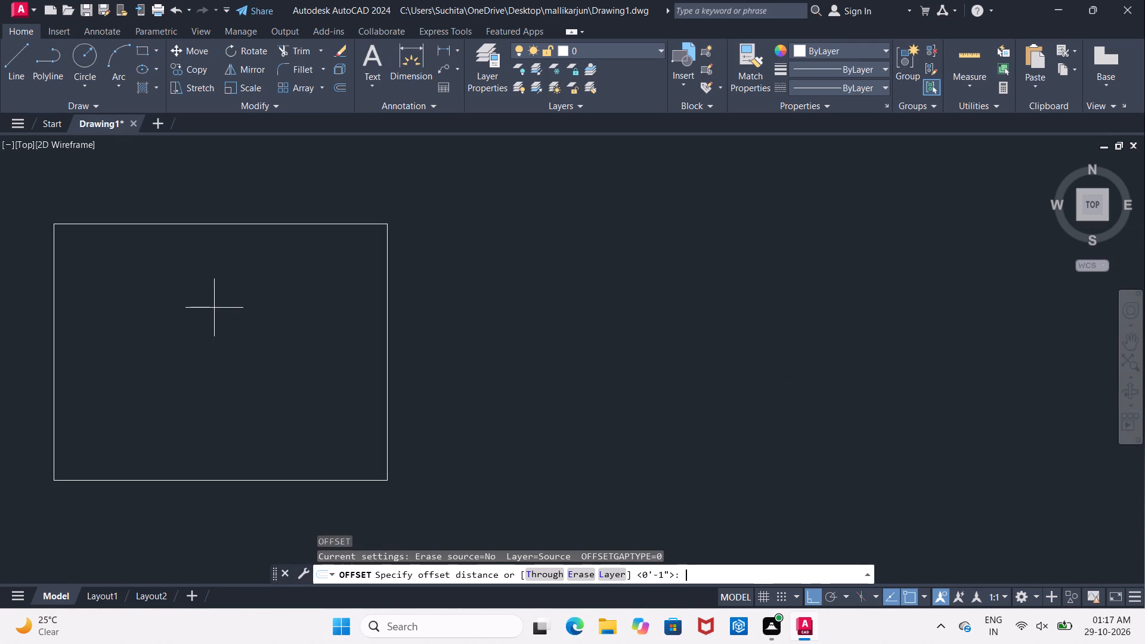
key("9")
key("shift+quotedbl")
key("Return")
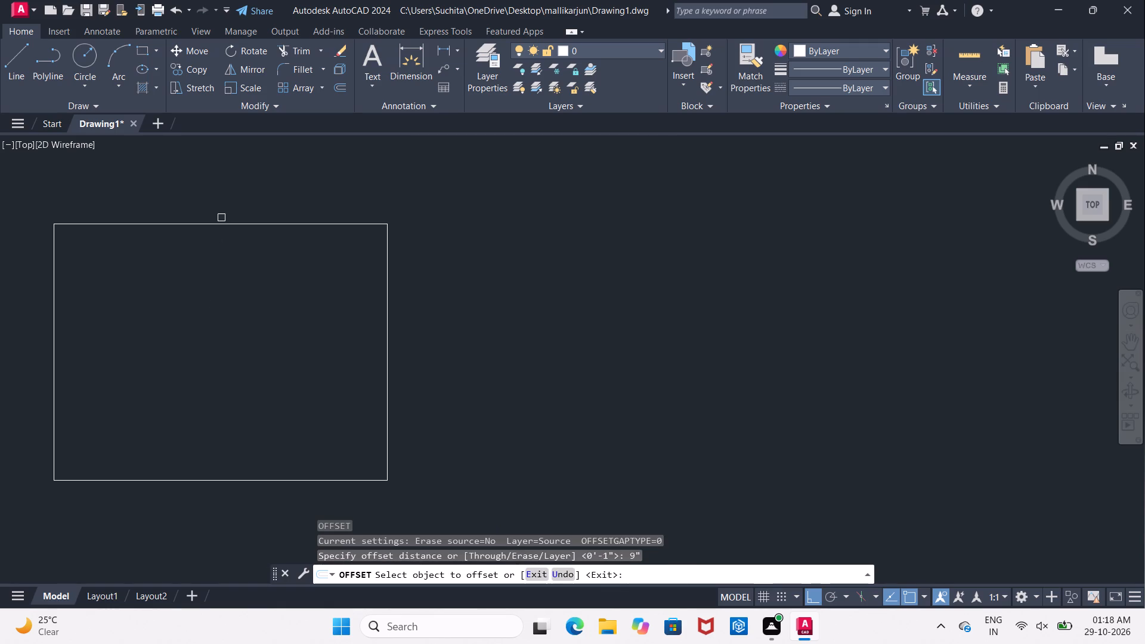
left_click(218, 225)
left_click(218, 188)
middle_click_drag(140, 299, 281, 283)
left_click(187, 309)
left_click(197, 313)
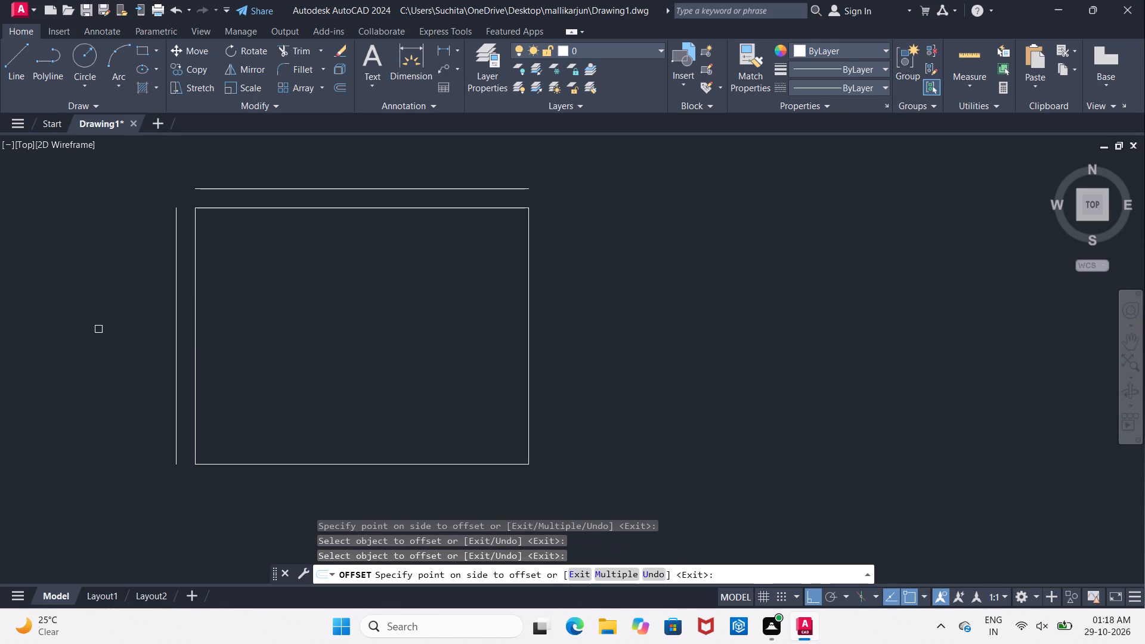
left_click(98, 329)
middle_click_drag(385, 310, 209, 347)
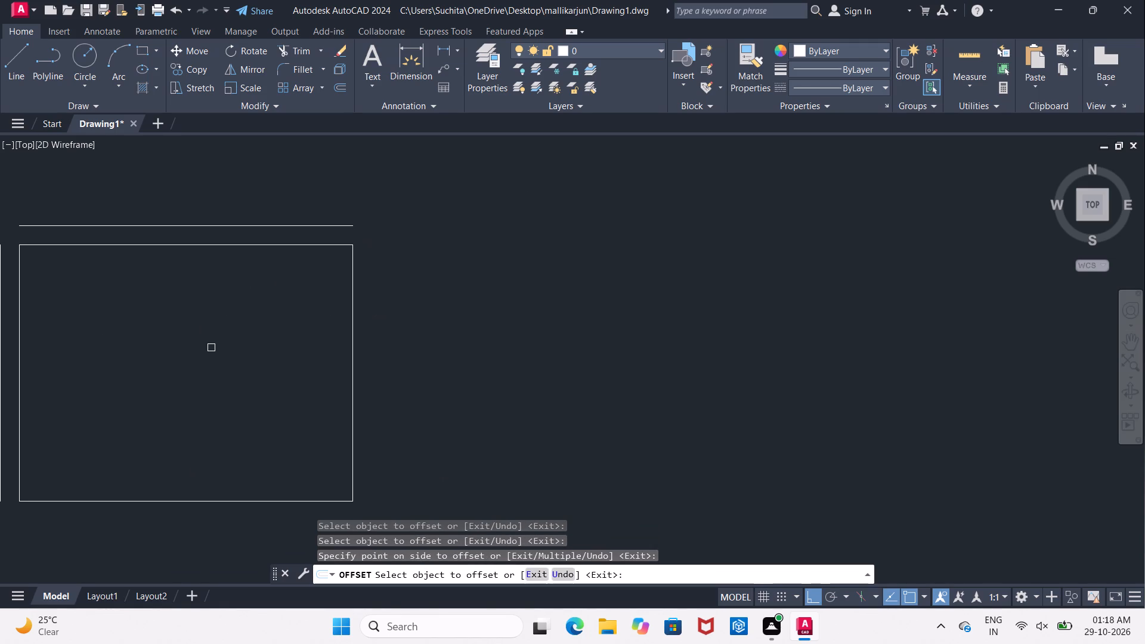
key("Escape")
Offset the new rectangle's east and south lines outward by 4".
key("o")
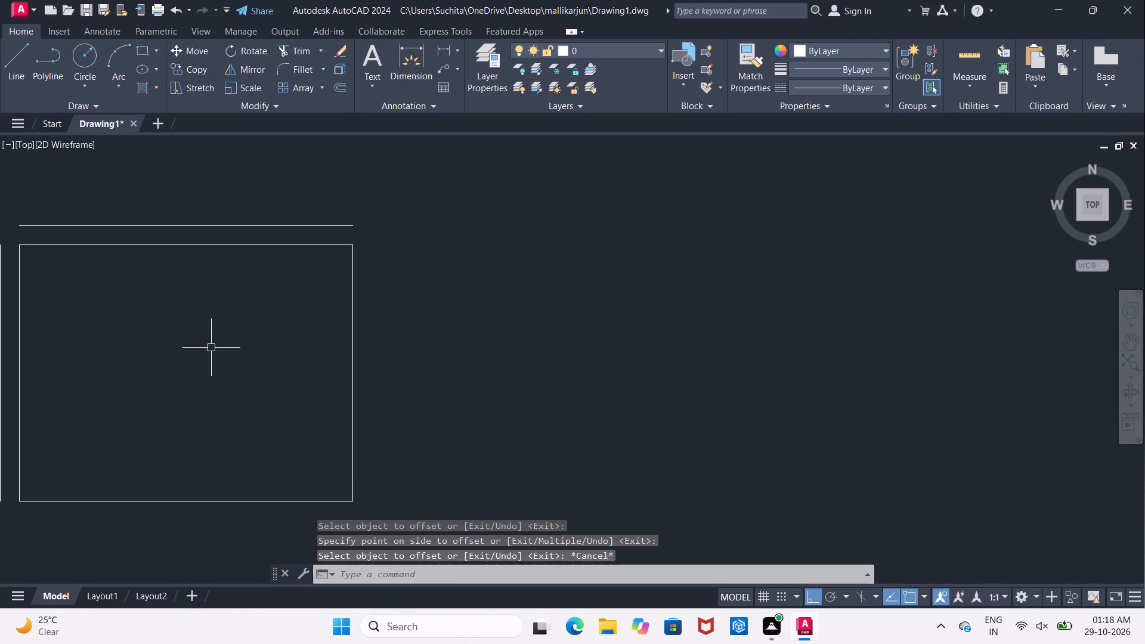
key("Return")
type("4\"")
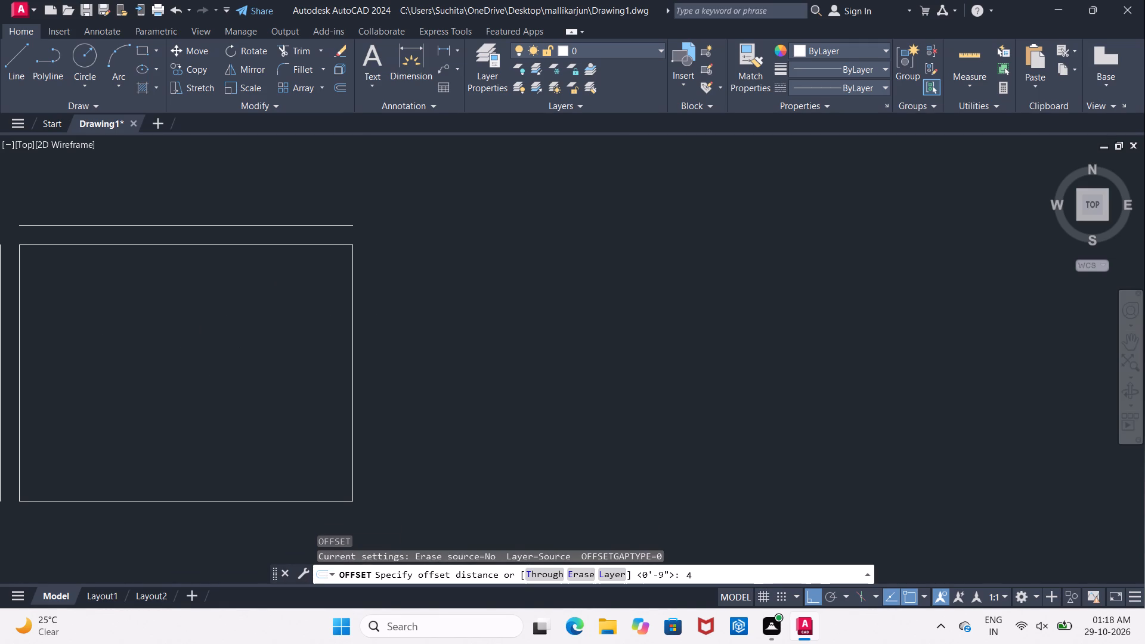
key("Return")
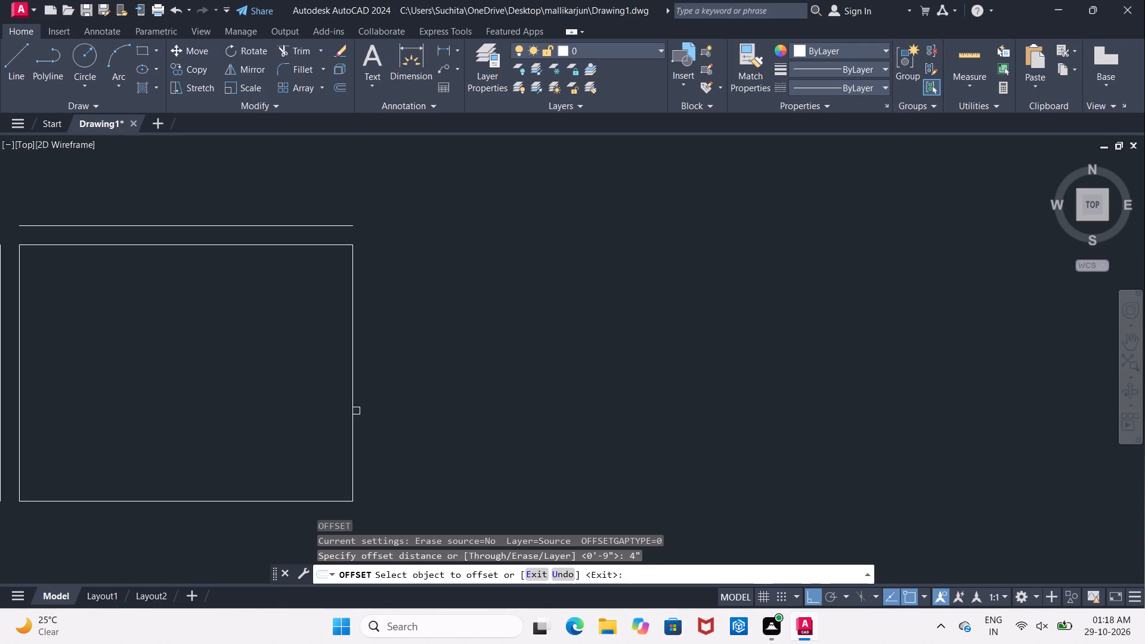
left_click(351, 416)
left_click(441, 416)
middle_click_drag(110, 463, 296, 389)
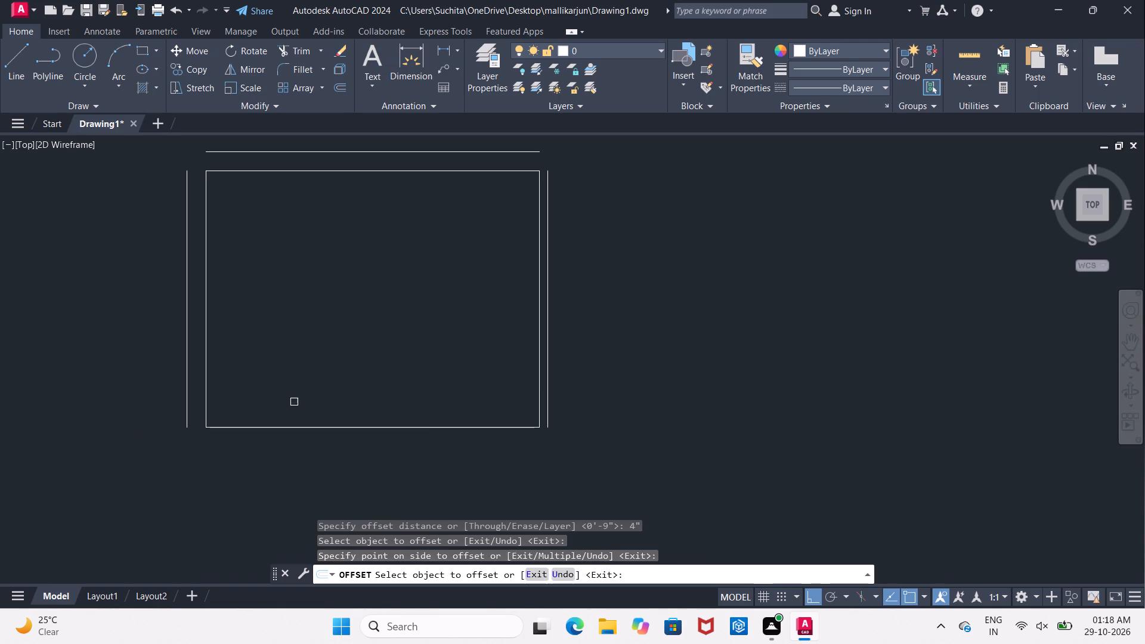
middle_click_drag(315, 411, 266, 329)
left_click_drag(284, 346, 290, 373)
left_click(291, 404)
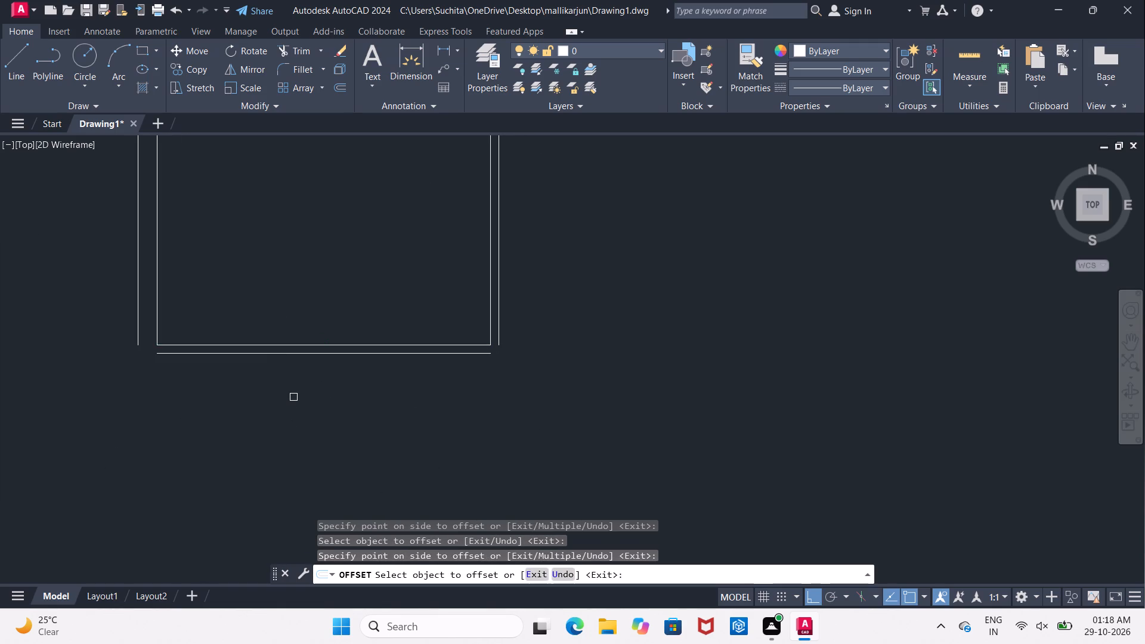
key("Escape")
Offset the outer south wall line of the new room 10' to the south.
key("o")
key("Return")
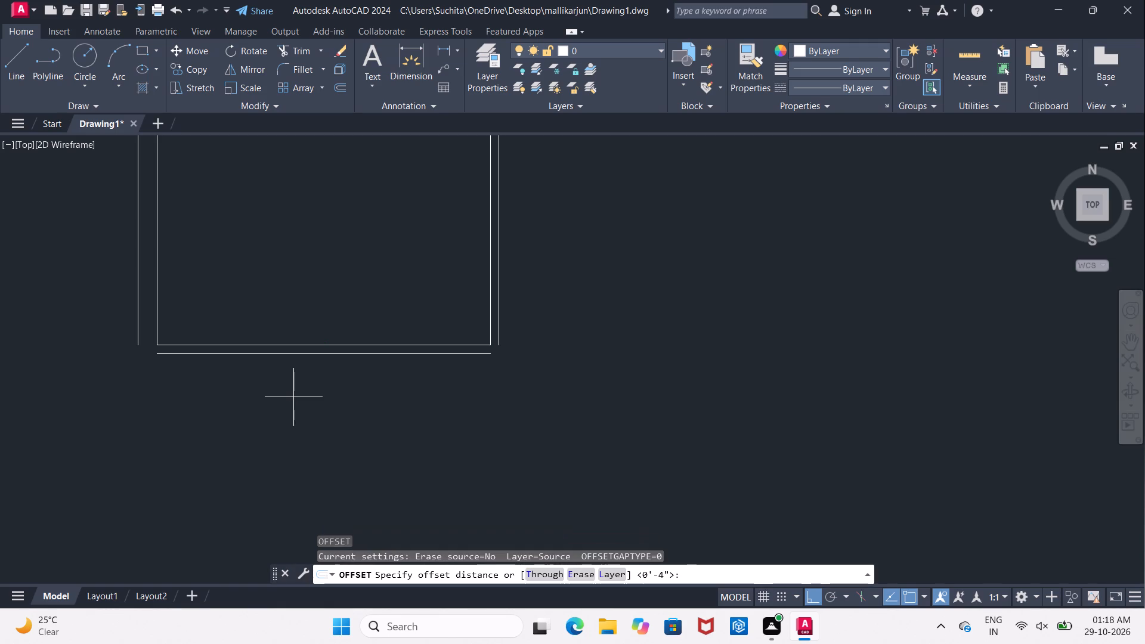
type("10'")
key("Return")
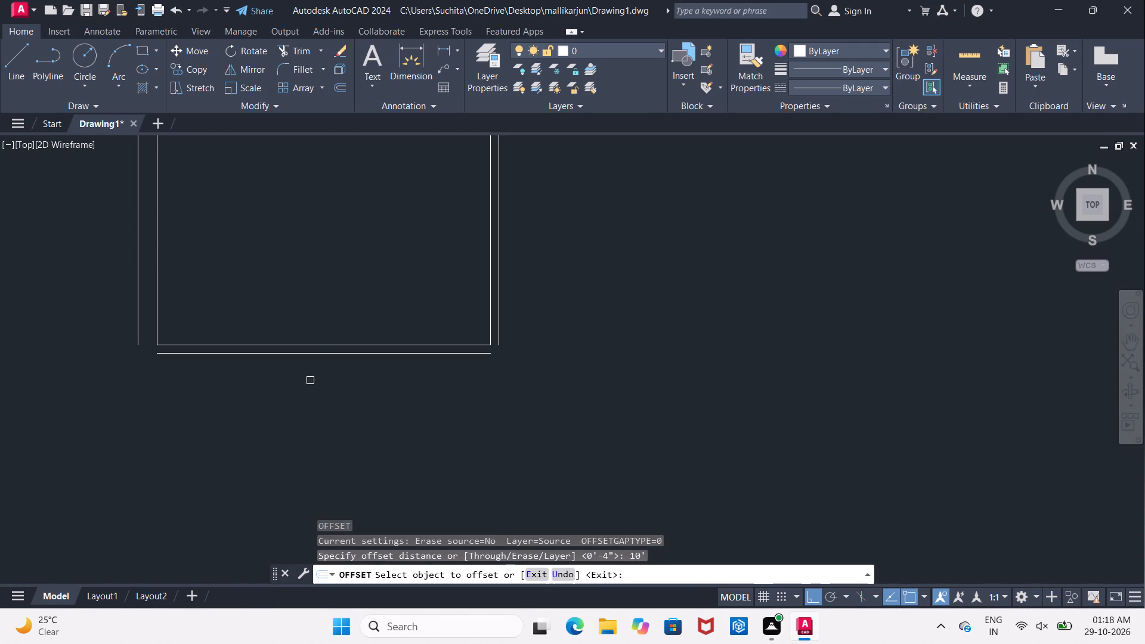
left_click(310, 357)
scroll(320, 404, "down", 4)
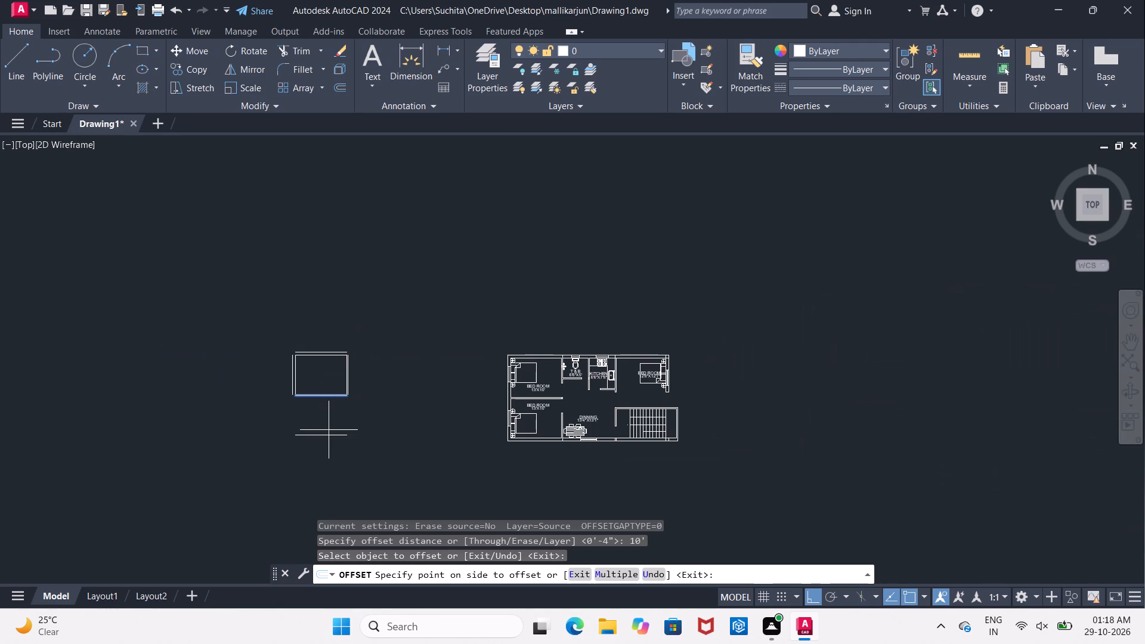
scroll(331, 434, "up", 2)
left_click(330, 434)
middle_click_drag(328, 433, 326, 408)
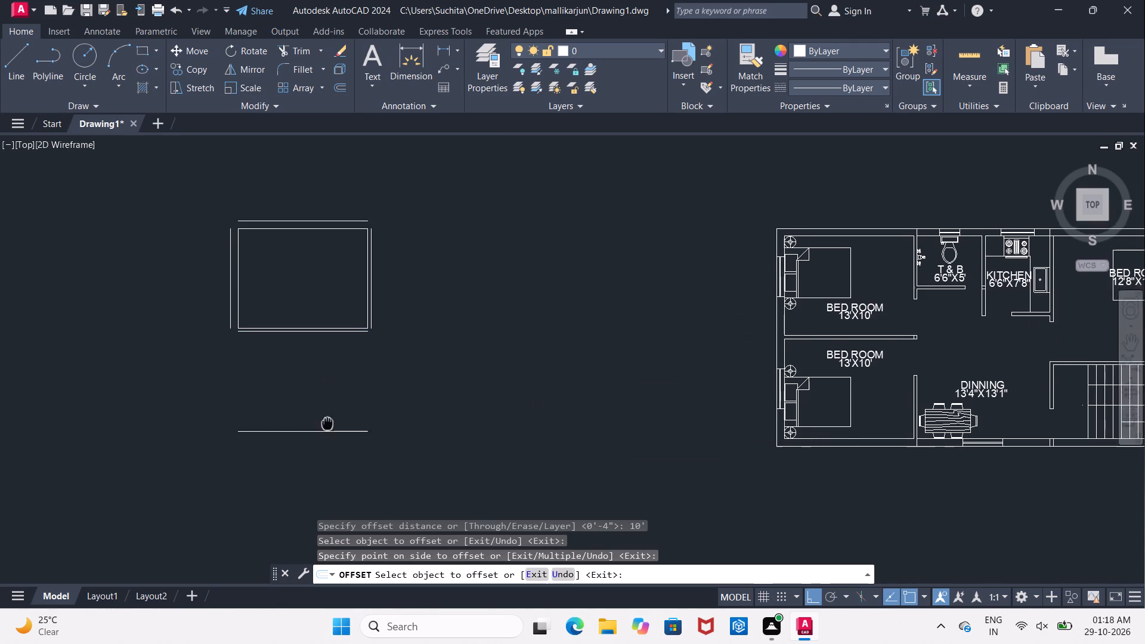
Offset the southernmost line of the new plan 9" to the south.
middle_click_drag(326, 408, 325, 391)
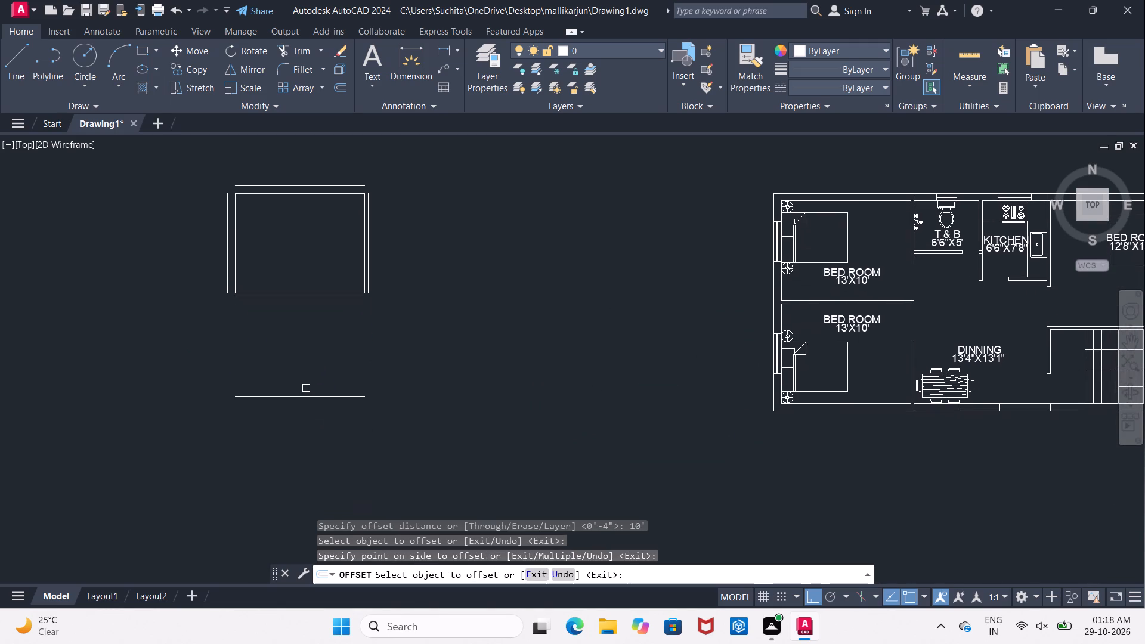
key("Return")
key("Return")
key("9")
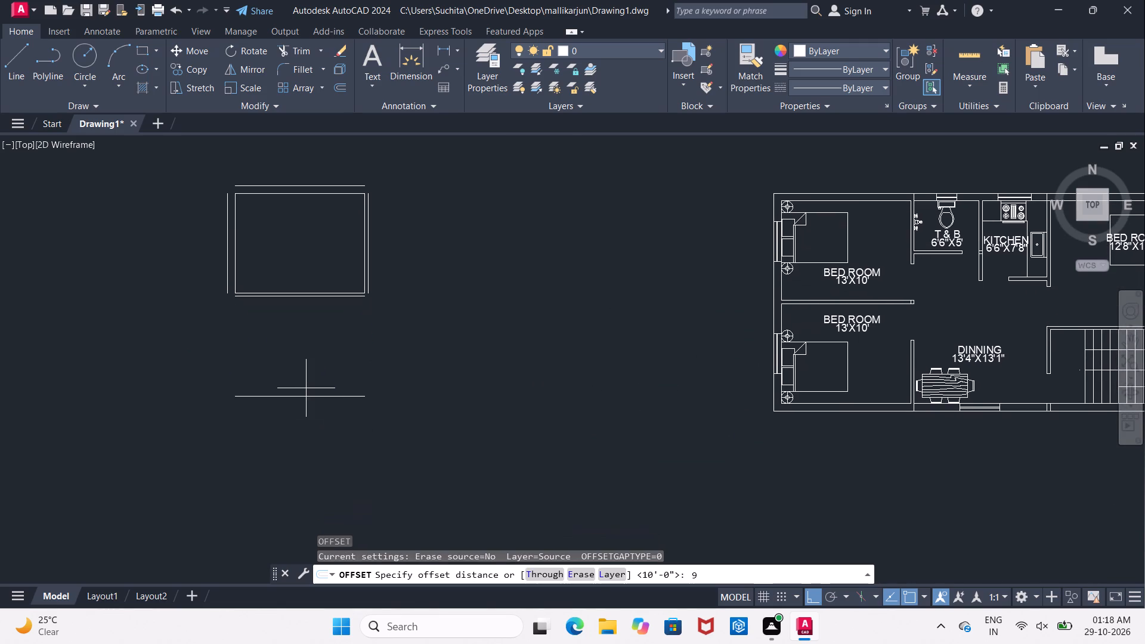
key("shift+quotedbl")
key("Return")
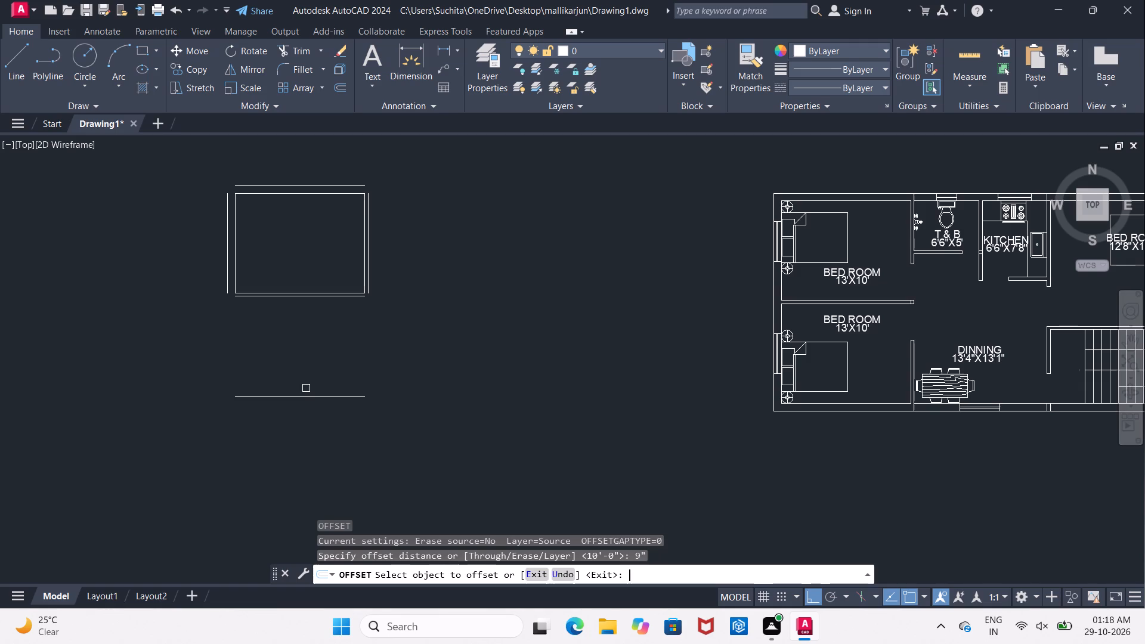
left_click_drag(304, 398, 302, 410)
left_click(293, 456)
middle_click_drag(251, 373, 256, 408)
key("Escape")
Extend the inner west wall line south to the inner south wall line of the lower room.
type("EX")
key("space")
key("space")
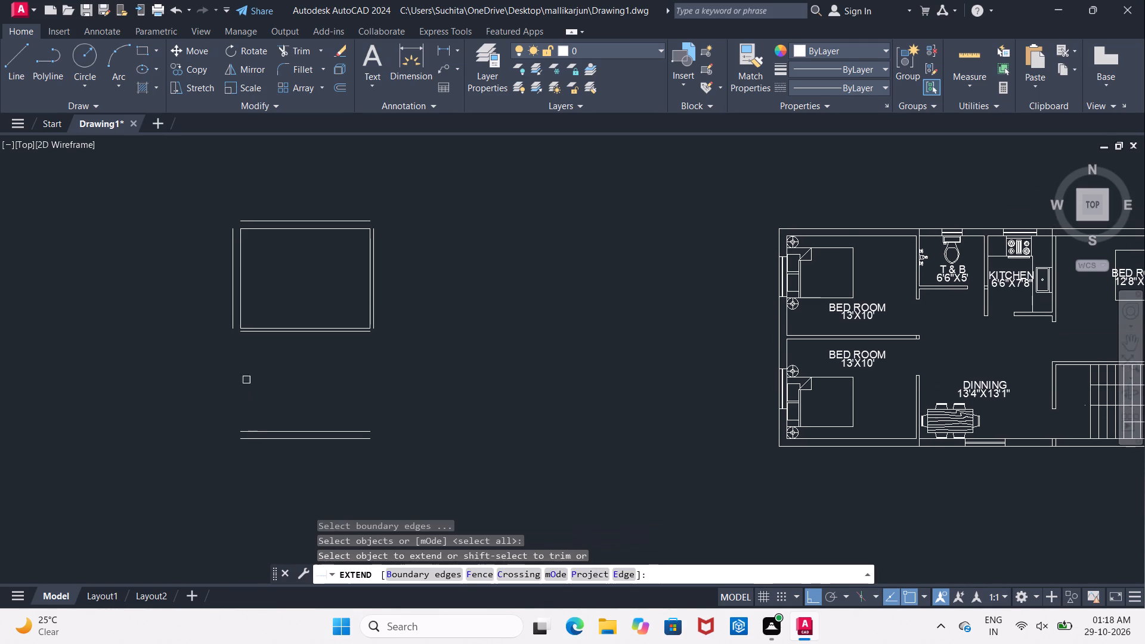
left_click(242, 317)
left_click(242, 318)
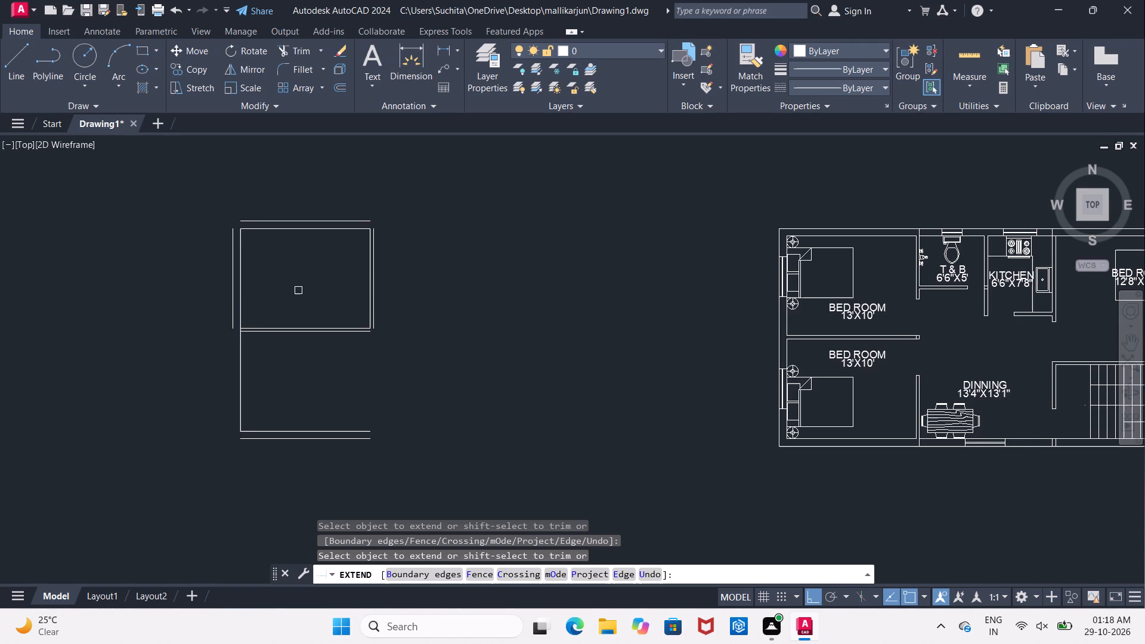
middle_click_drag(298, 290, 290, 296)
key("Escape")
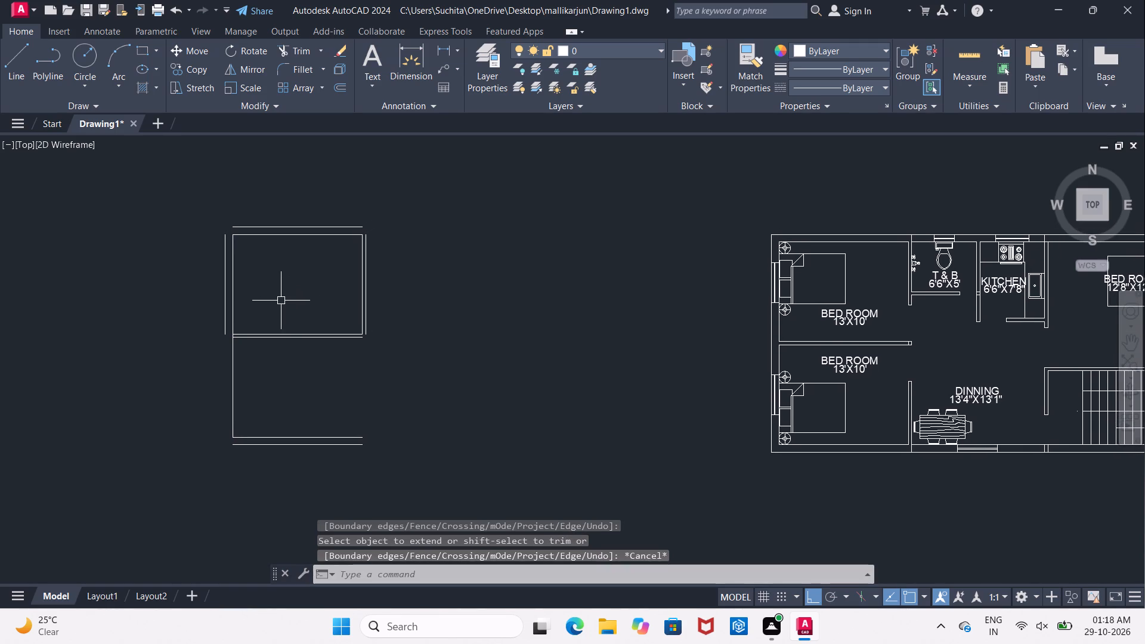
Stretch the outer west wall line at both ends so it runs past the outer south and north wall lines.
middle_click(304, 304)
left_click(226, 308)
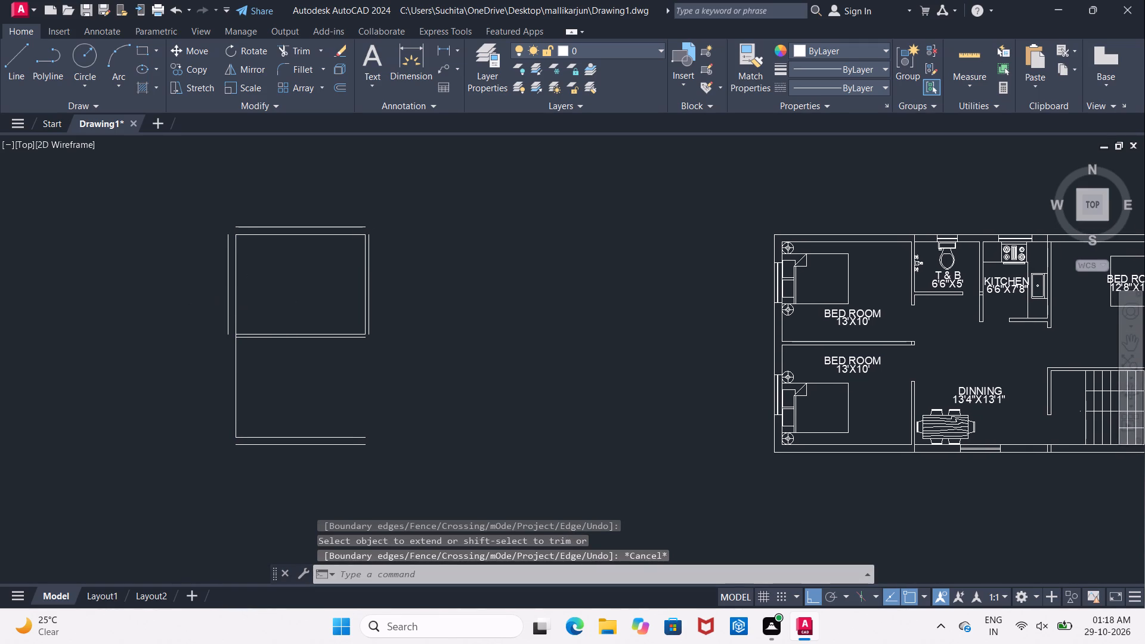
left_click(230, 332)
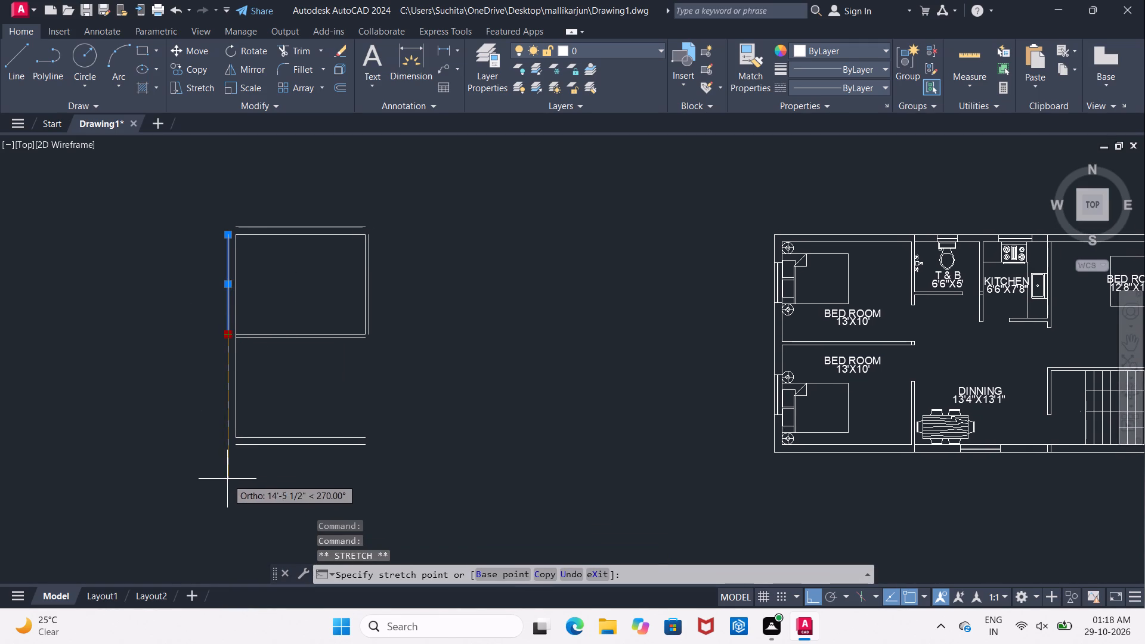
left_click(229, 475)
key("Escape")
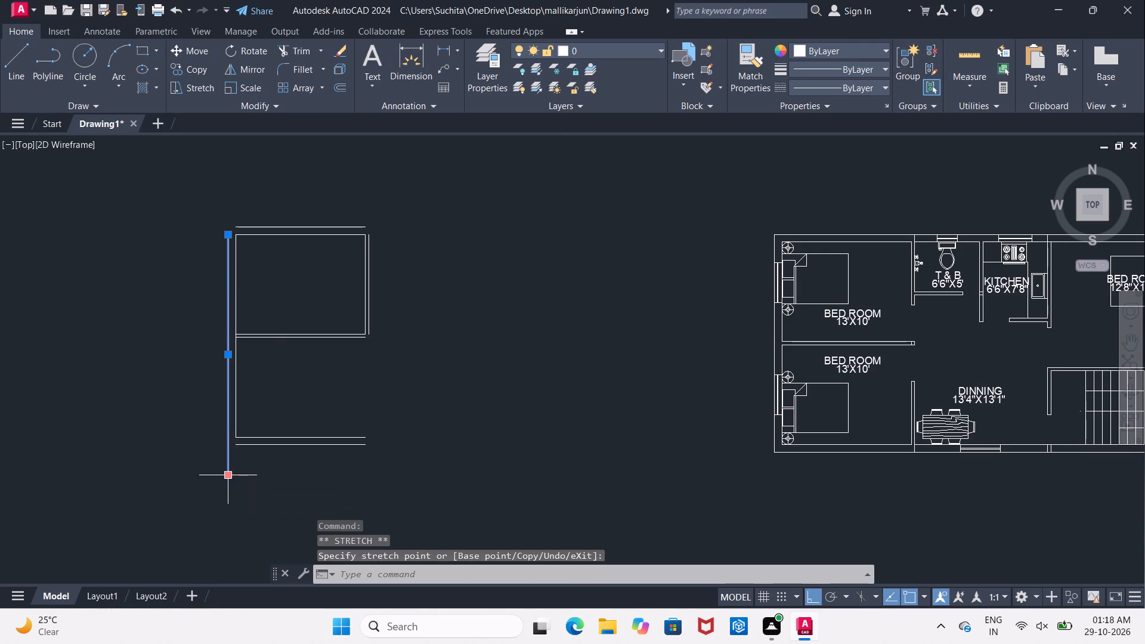
middle_click_drag(271, 339, 273, 386)
scroll(250, 359, "up", 2)
middle_click_drag(227, 297, 238, 453)
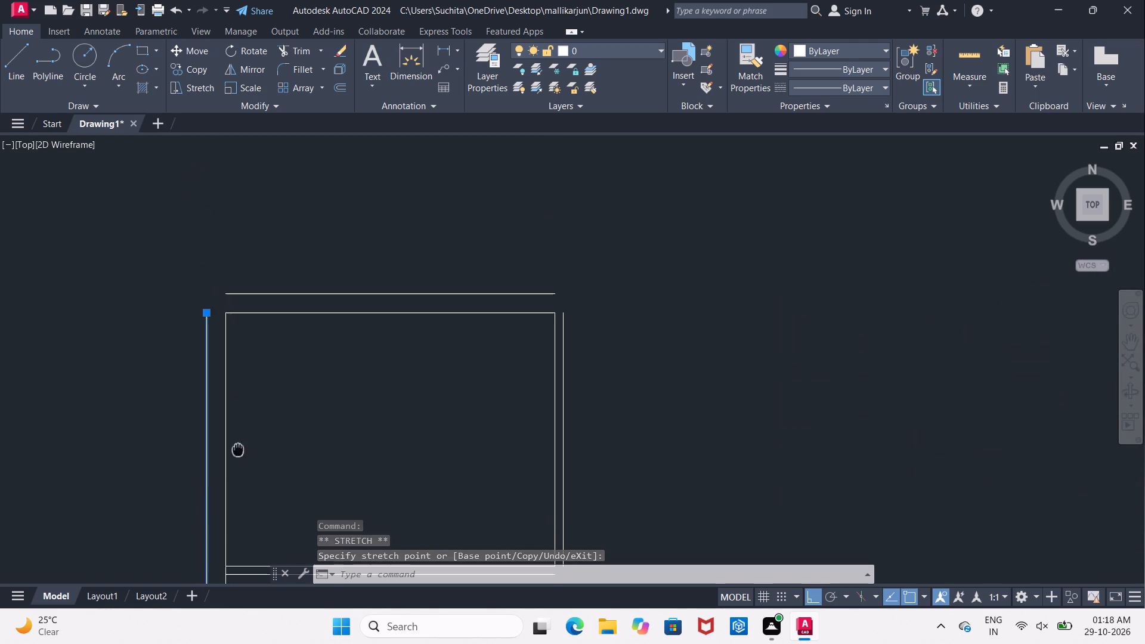
middle_click_drag(238, 453, 238, 454)
left_click(205, 321)
left_click(205, 276)
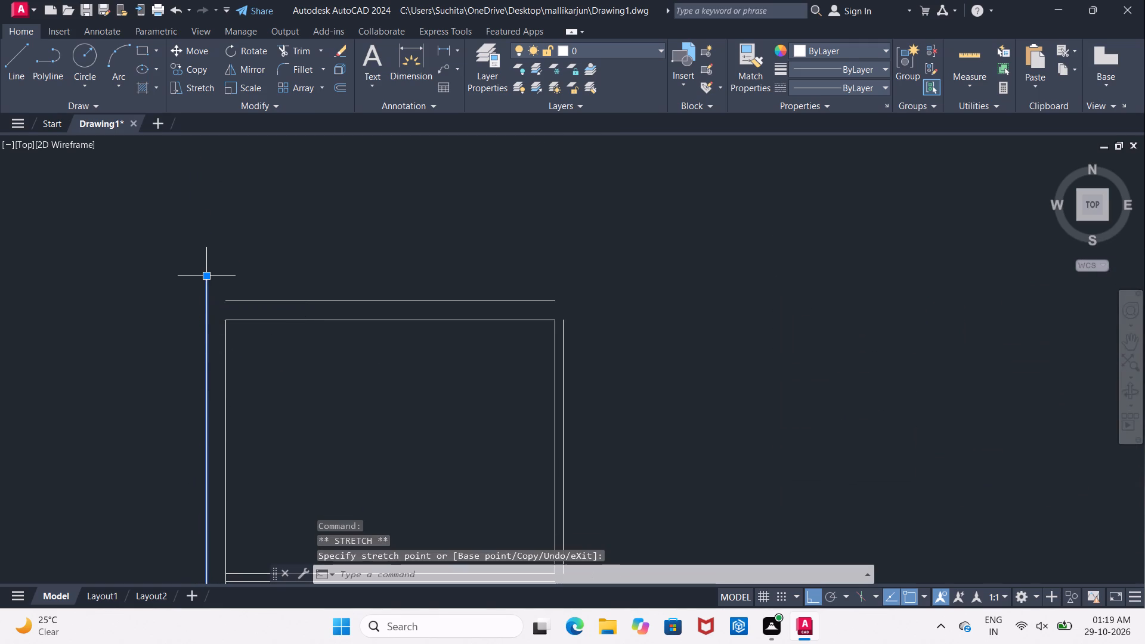
key("Escape")
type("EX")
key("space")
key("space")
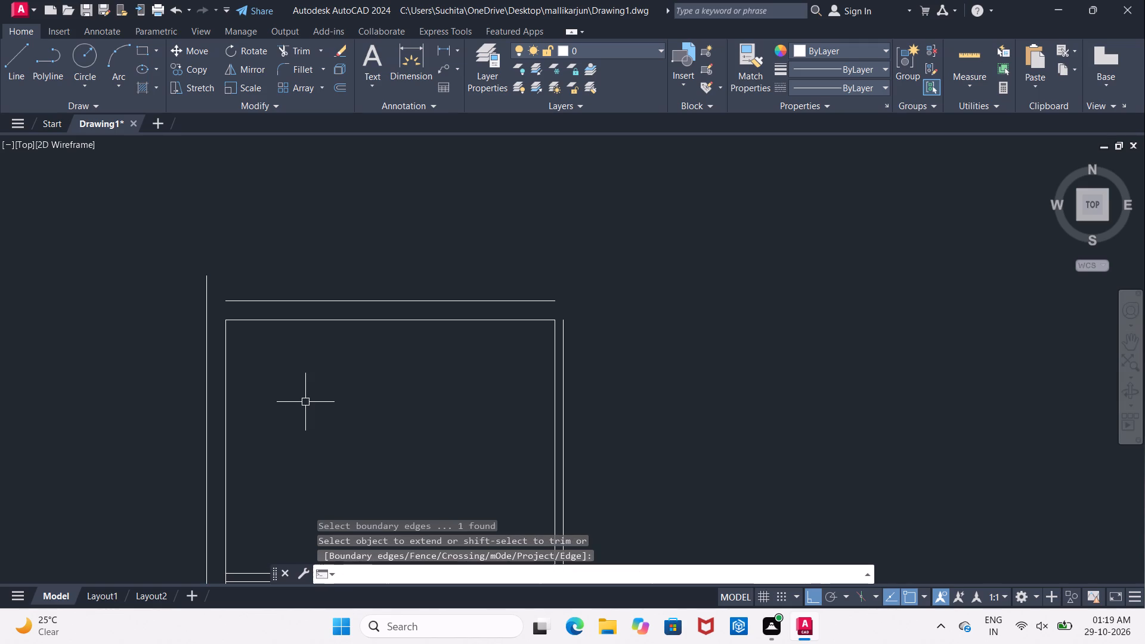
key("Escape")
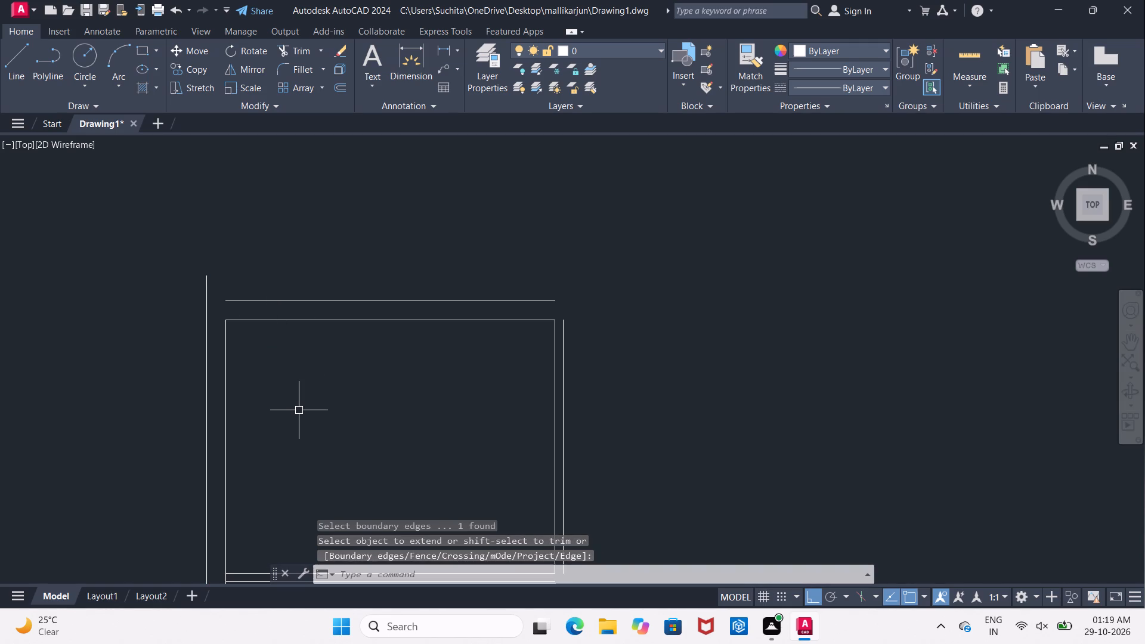
Extend the outer north and outer south wall lines west to meet the outer west wall line.
key("e")
type("X")
key("space")
key("space")
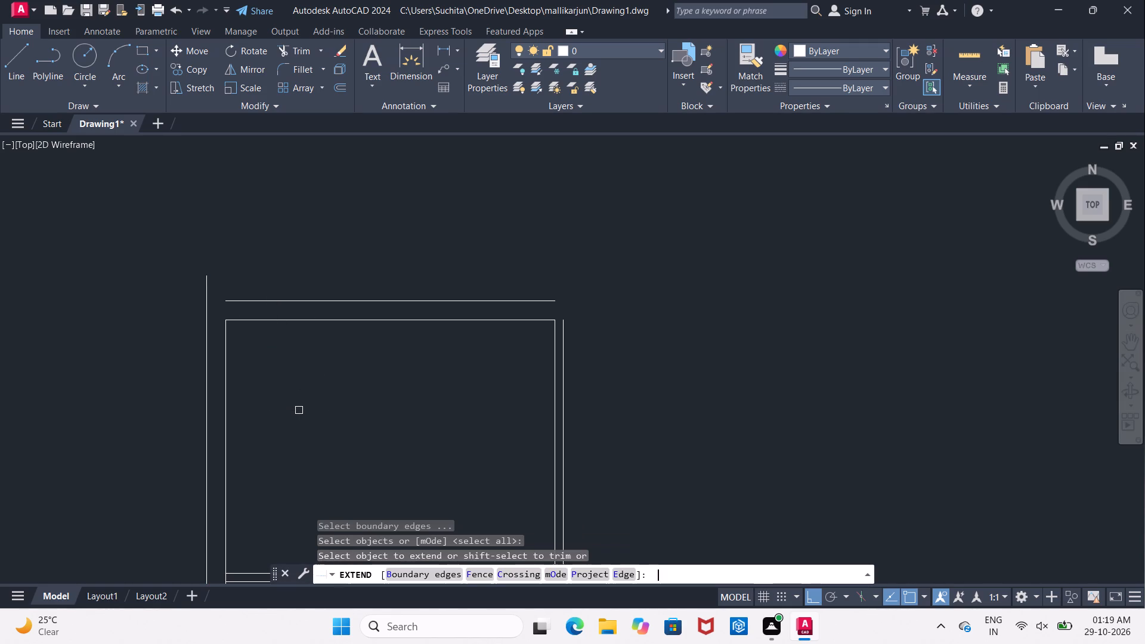
left_click(253, 302)
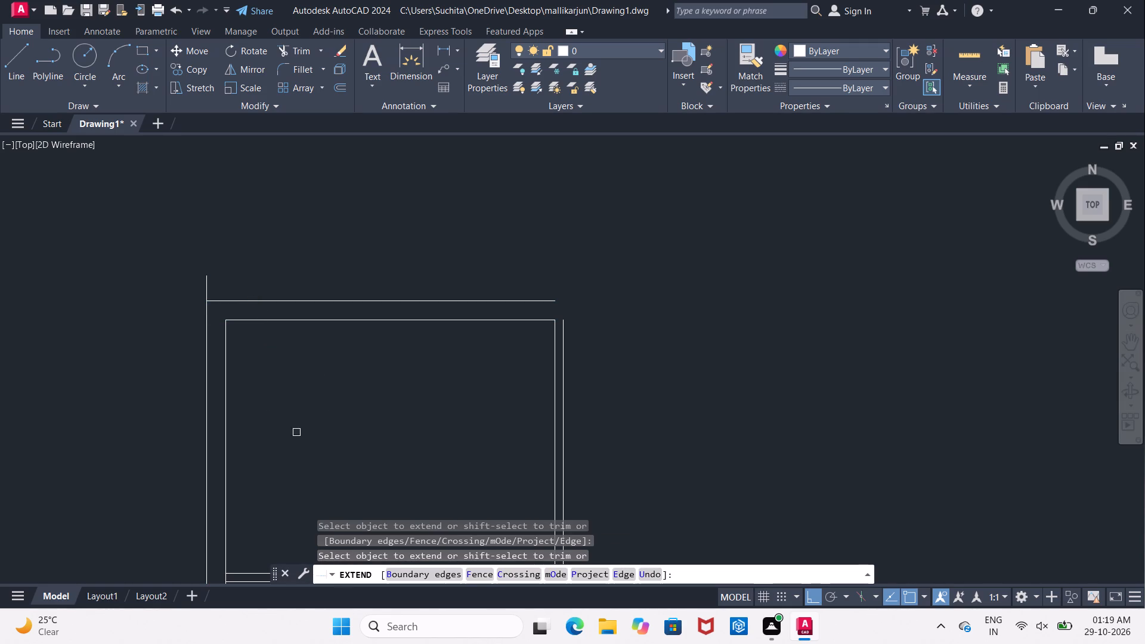
middle_click_drag(296, 453, 276, 315)
scroll(276, 315, "down", 2)
scroll(258, 496, "up", 2)
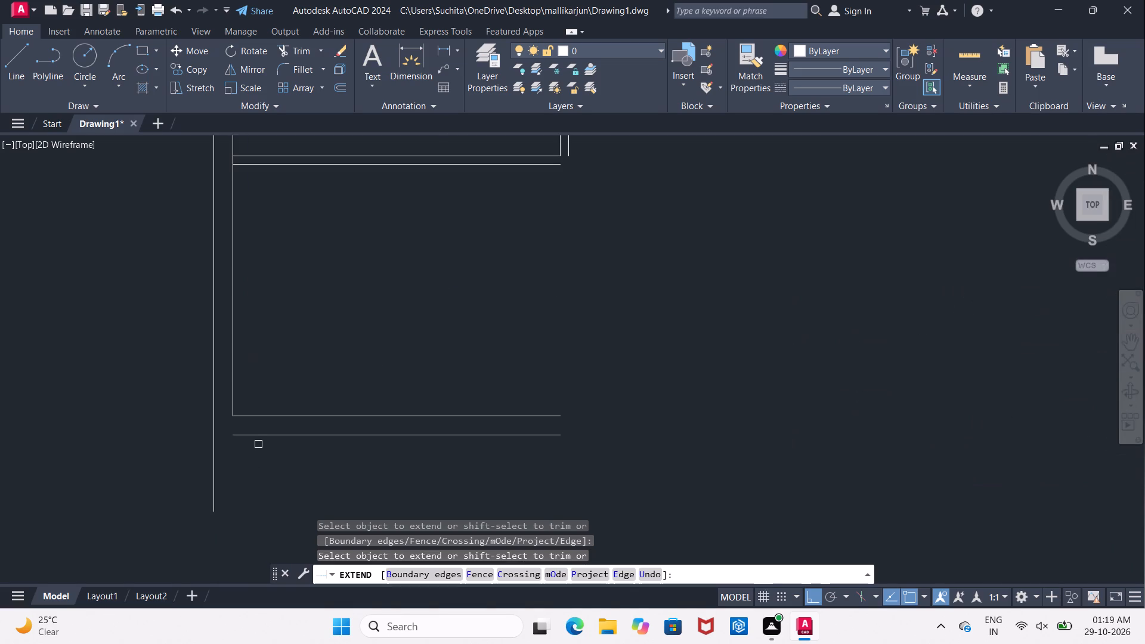
left_click(251, 437)
middle_click_drag(280, 458, 278, 463)
key("Escape")
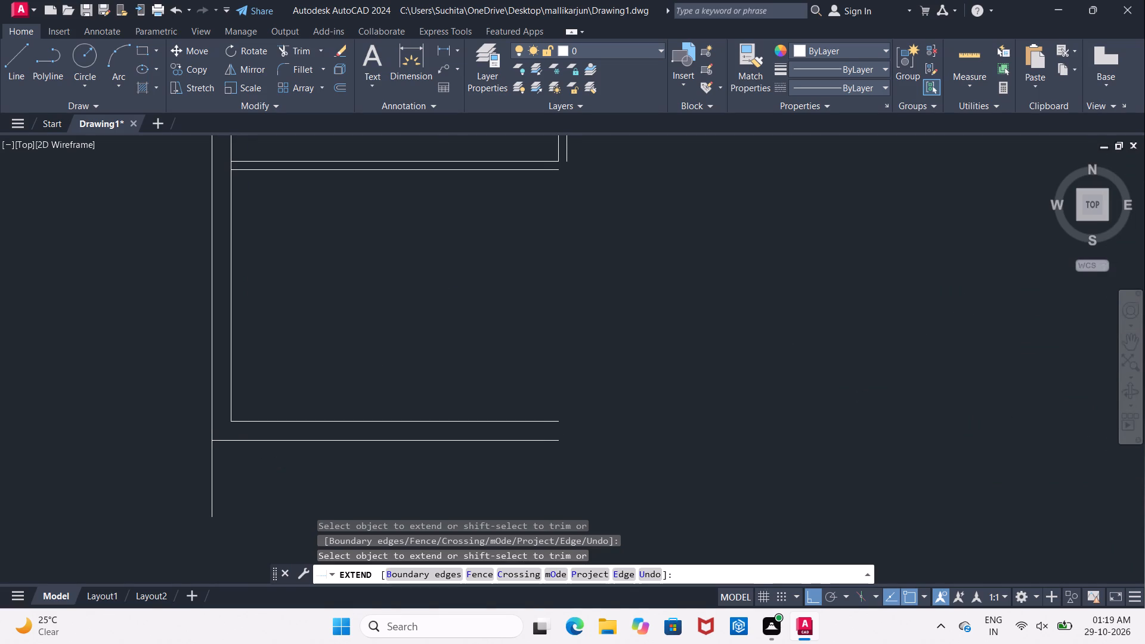
Trim the outer west wall line's overhanging ends at the southwest and northwest corners.
key("t")
key("r")
key("space")
key("space")
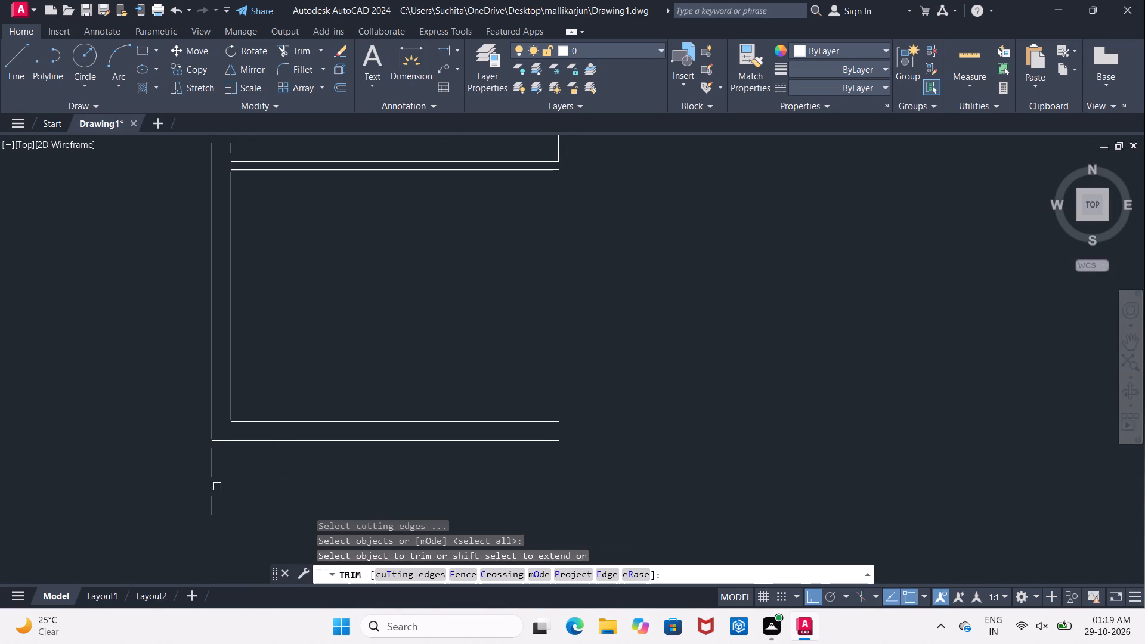
left_click(214, 487)
scroll(214, 487, "down", 2)
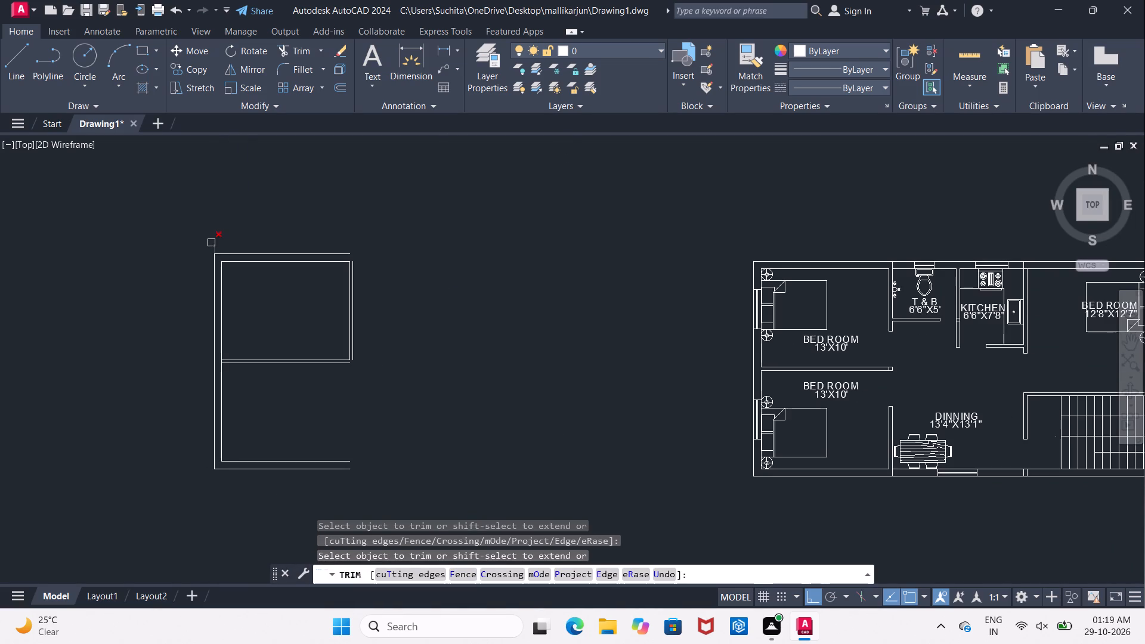
left_click(211, 243)
middle_click_drag(295, 325, 221, 374)
middle_click_drag(261, 364, 228, 362)
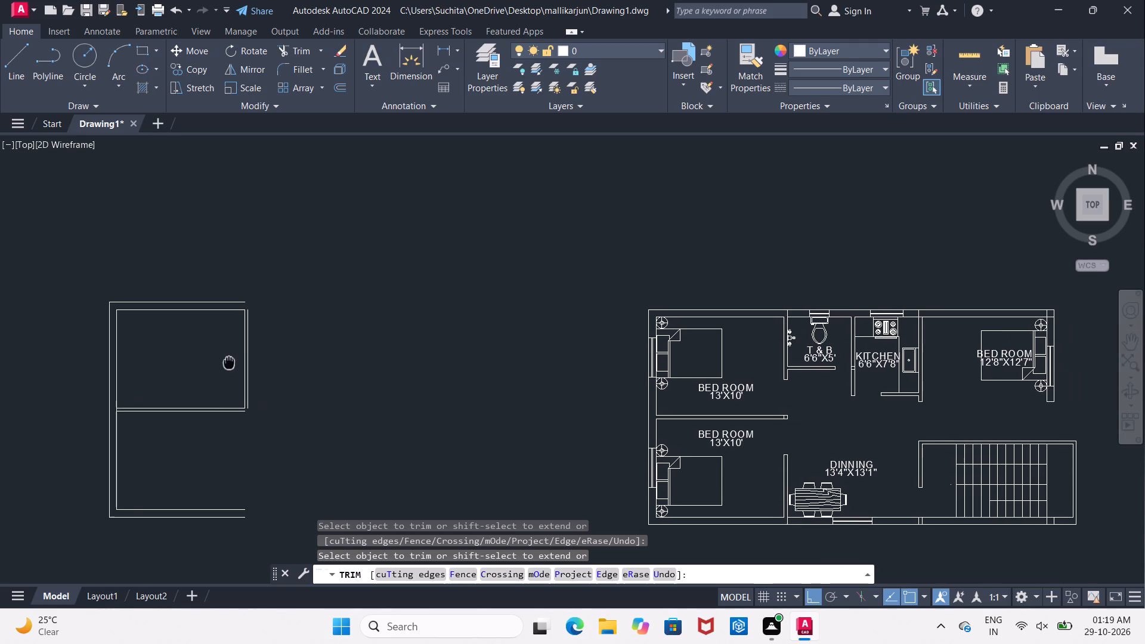
middle_click_drag(228, 362, 228, 361)
key("Escape")
Move all the new plan's wall lines straight west, farther away from the furnished plan.
middle_click_drag(222, 366, 341, 330)
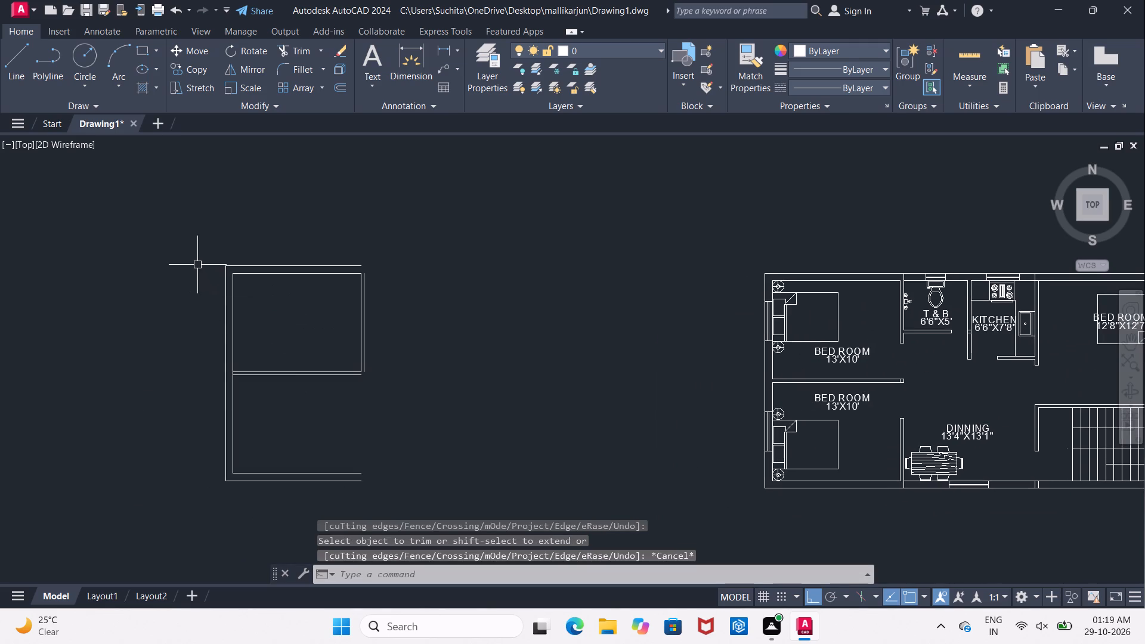
key("Escape")
left_click_drag(190, 243, 202, 268)
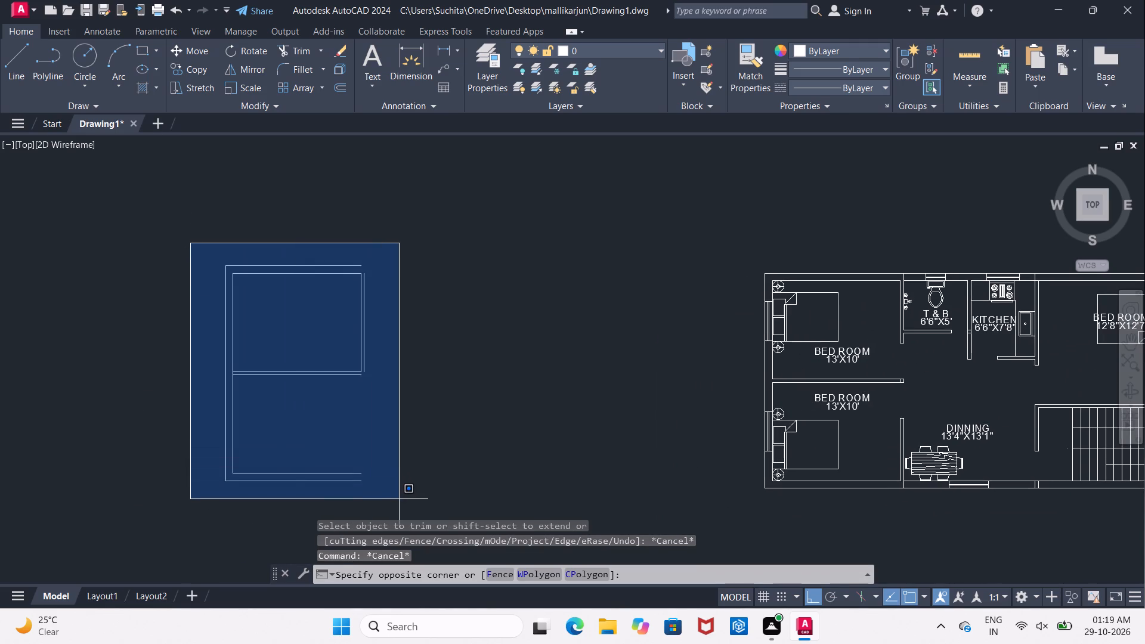
left_click(399, 499)
scroll(438, 451, "down", 2)
middle_click_drag(439, 450, 481, 424)
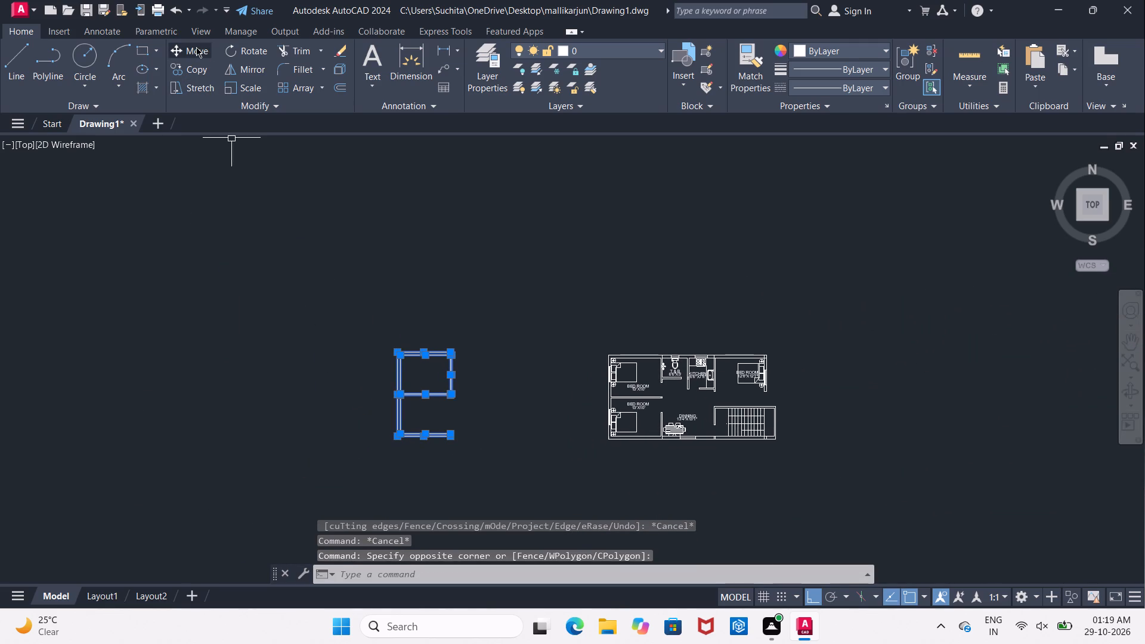
left_click(196, 49)
left_click(506, 393)
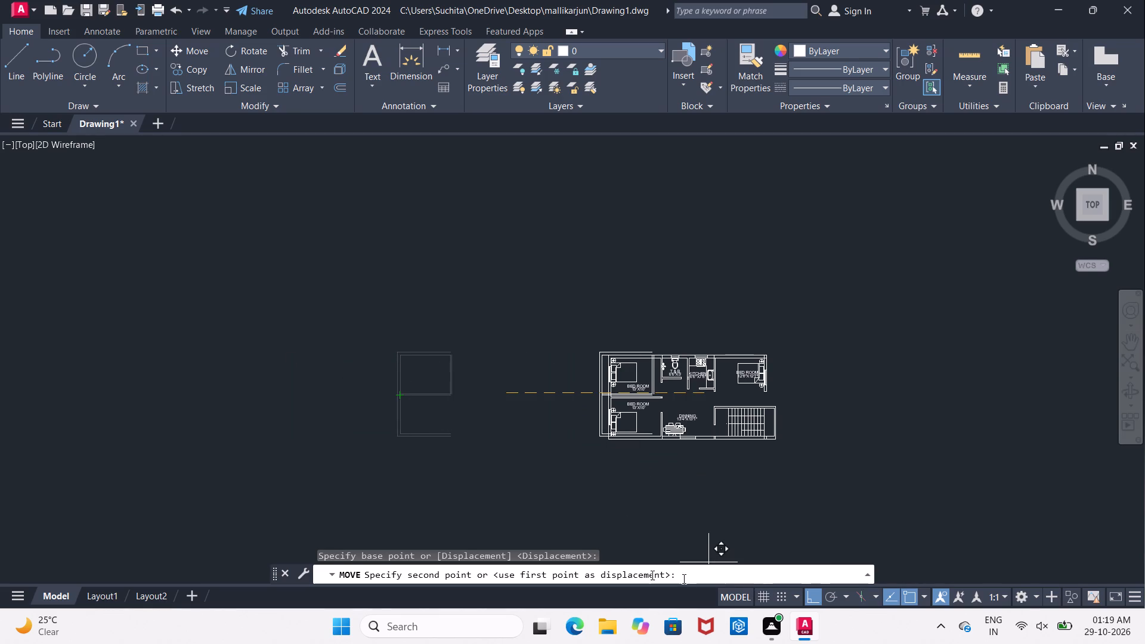
left_click(229, 435)
Offset the upper room's outer east wall line 6'6" to the east.
middle_click_drag(229, 439, 358, 454)
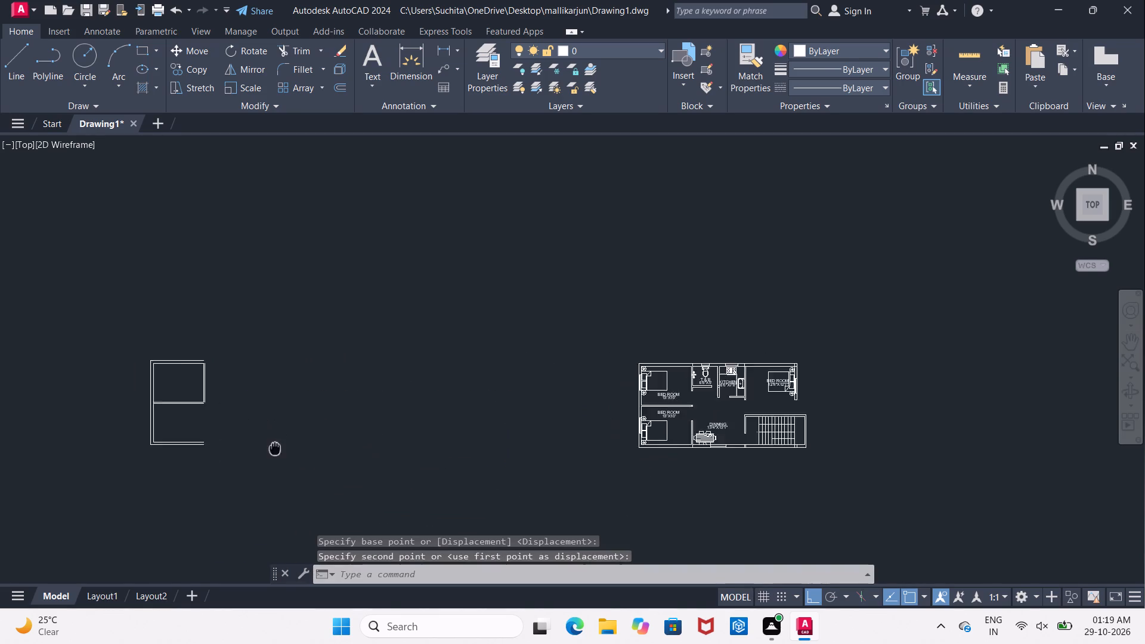
middle_click_drag(358, 454, 463, 448)
scroll(395, 408, "up", 2)
middle_click_drag(400, 418, 395, 356)
middle_click_drag(391, 304, 369, 277)
key("Escape")
key("o")
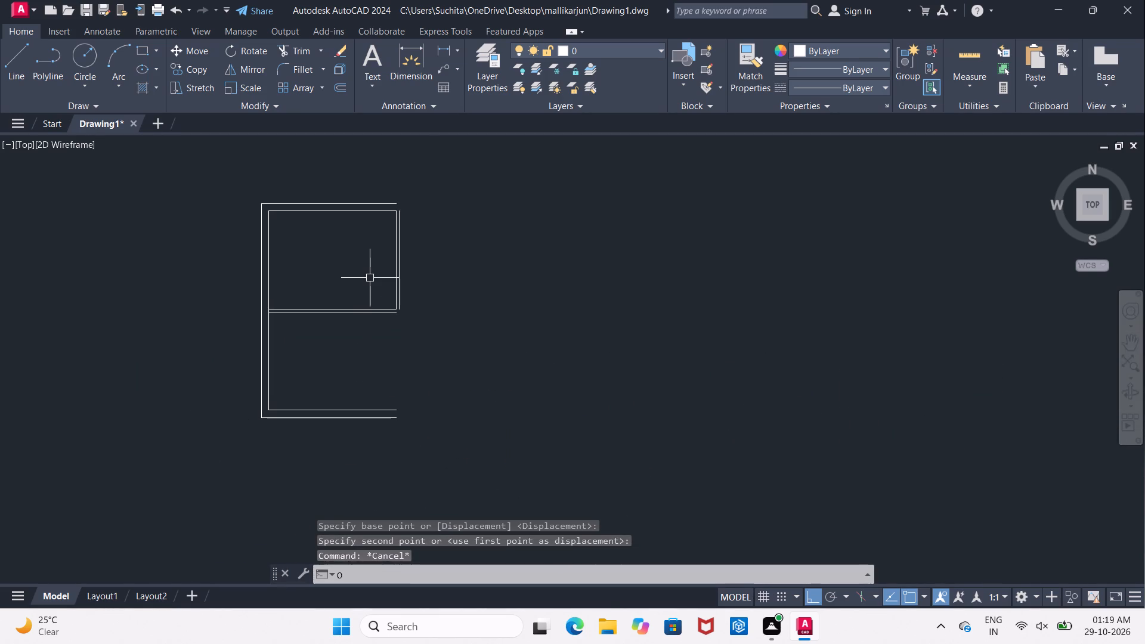
key("Return")
type("6'6\"")
key("Return")
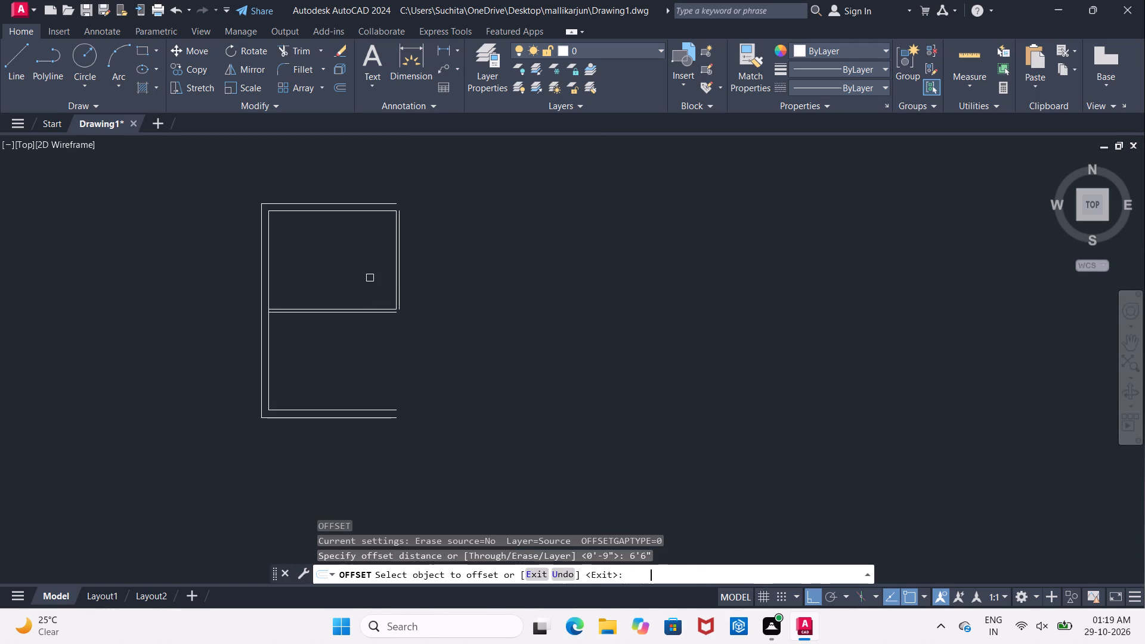
scroll(442, 290, "up", 1)
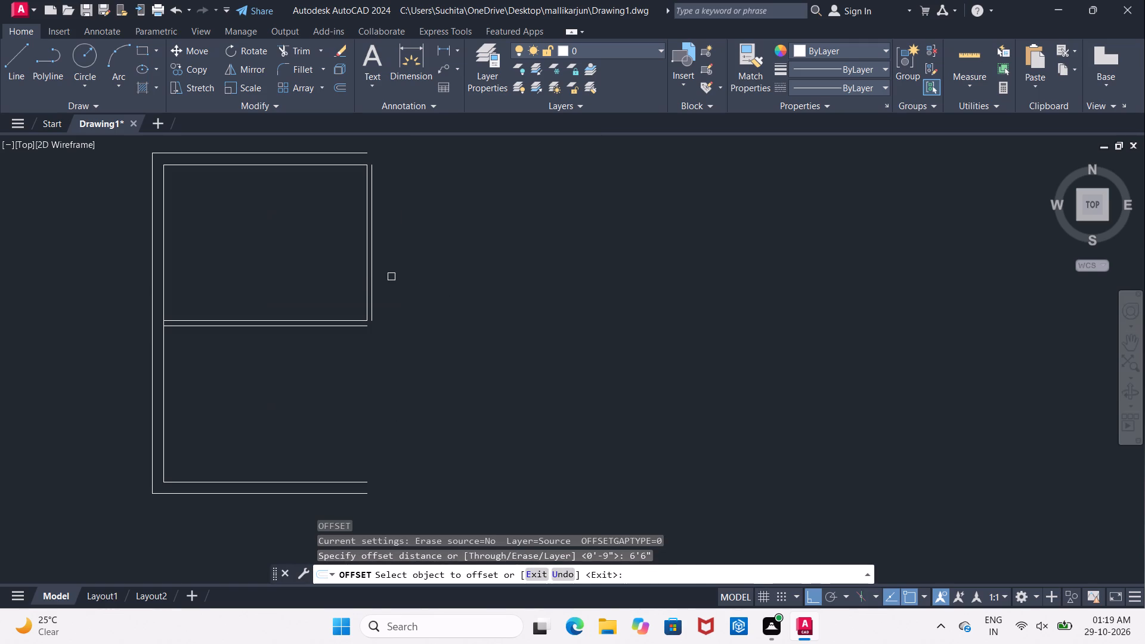
left_click(373, 275)
left_click(597, 288)
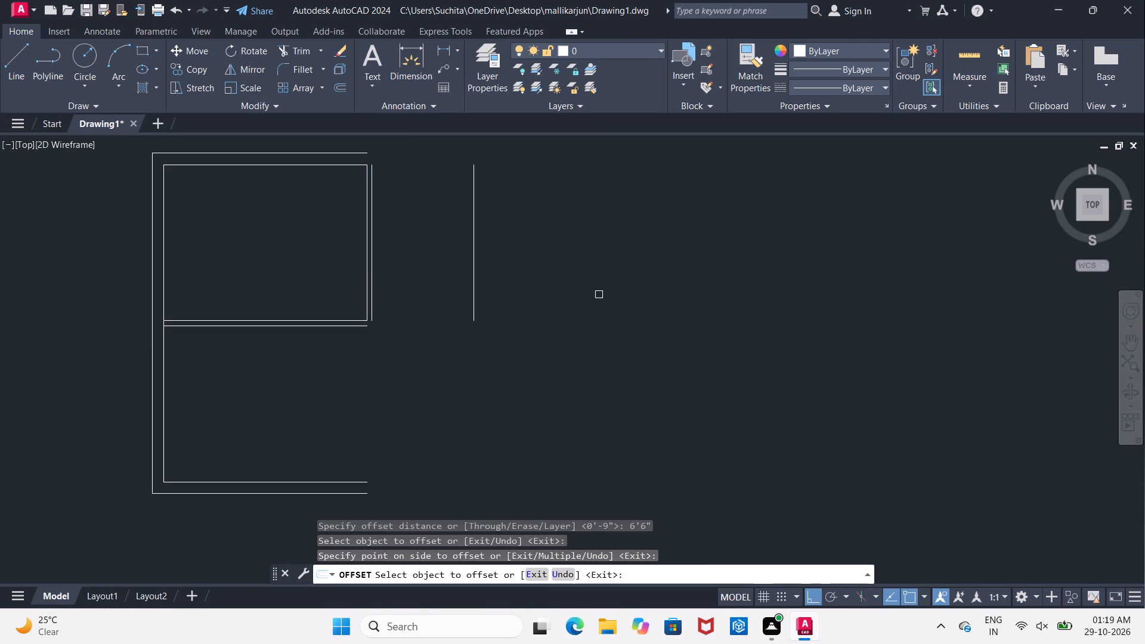
key("Return")
Offset the new easternmost line 4" to the east to give the partition its thickness.
key("Return")
key("4")
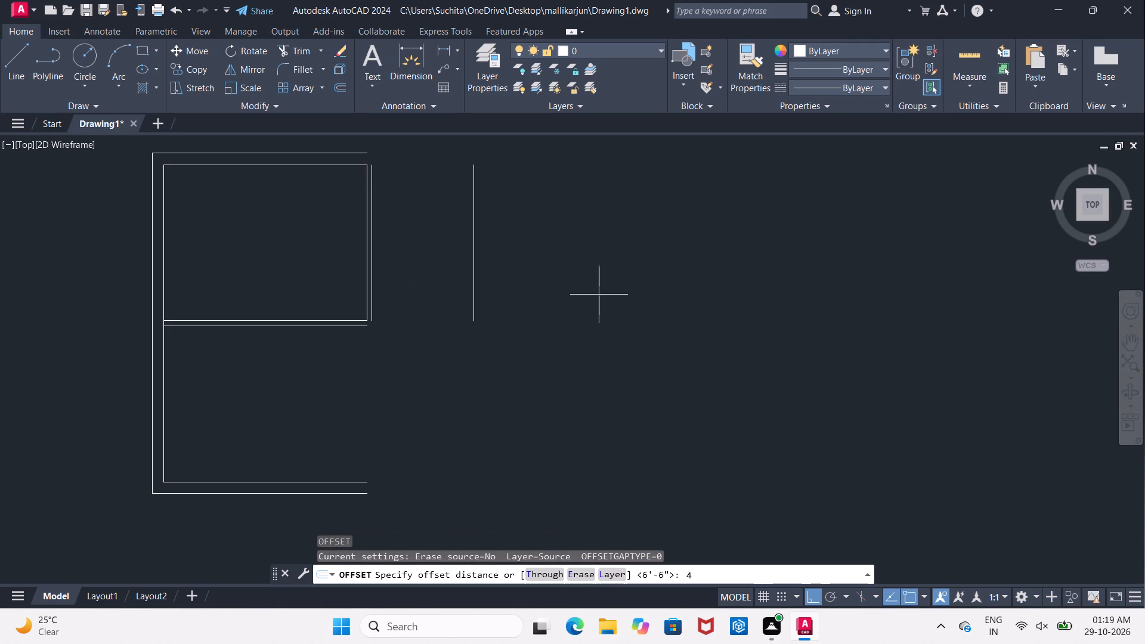
key("shift+quotedbl")
key("Return")
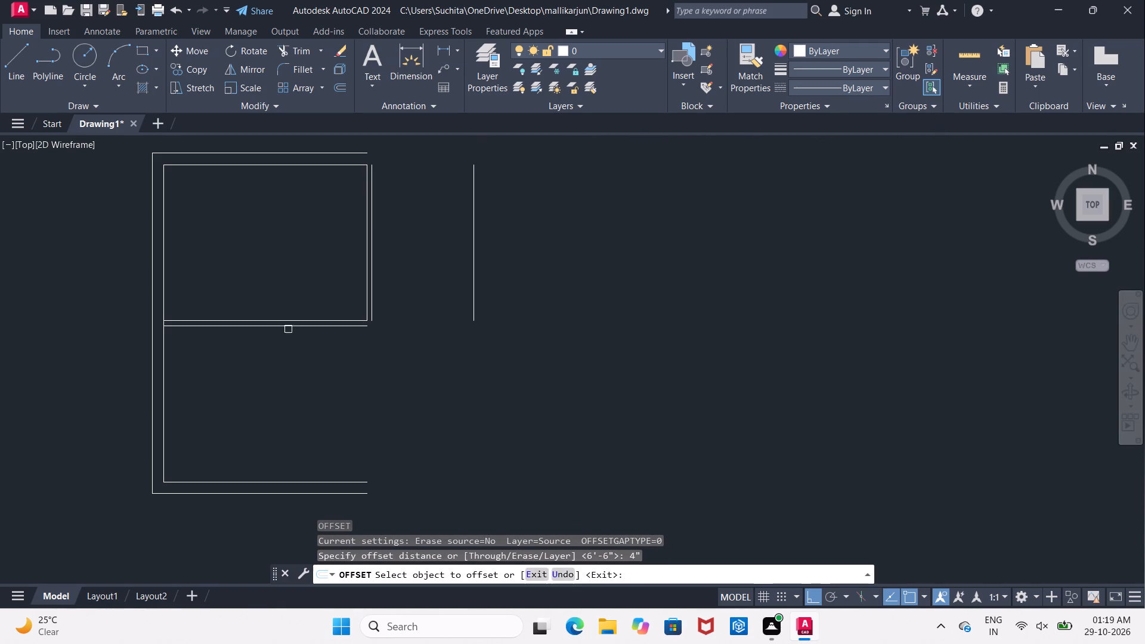
left_click(473, 283)
left_click(549, 287)
middle_click_drag(516, 295, 515, 297)
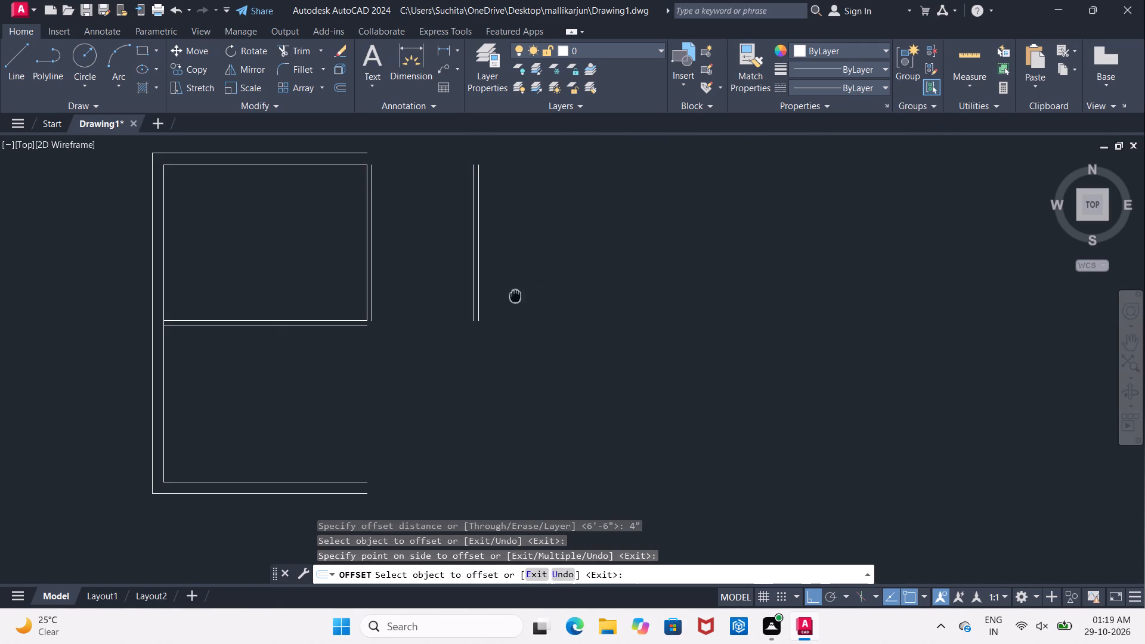
middle_click_drag(515, 297, 466, 352)
key("Return")
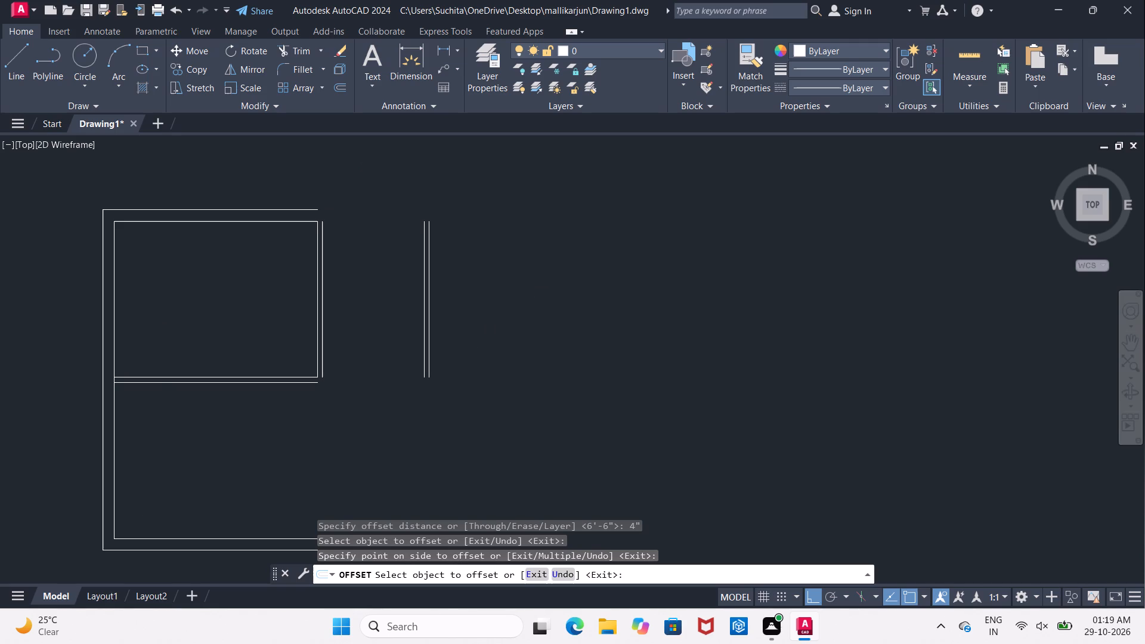
Offset the new plan's easternmost partition line 6'6" to the east.
key("Return")
type("6'6\"")
key("Return")
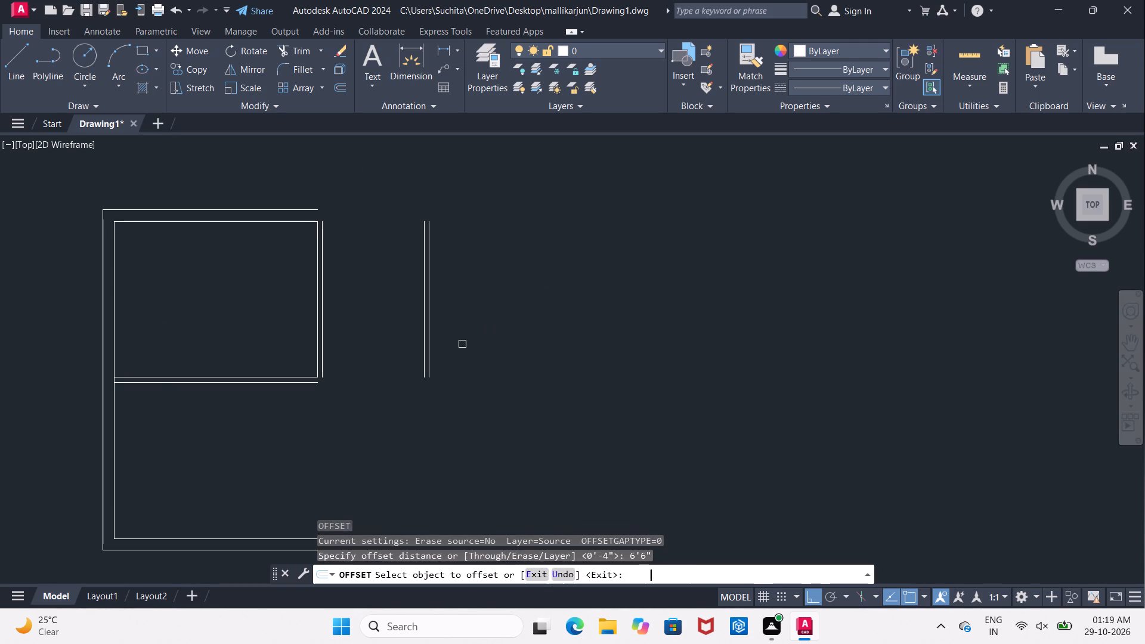
left_click(431, 336)
left_click(689, 318)
middle_click_drag(680, 323, 531, 374)
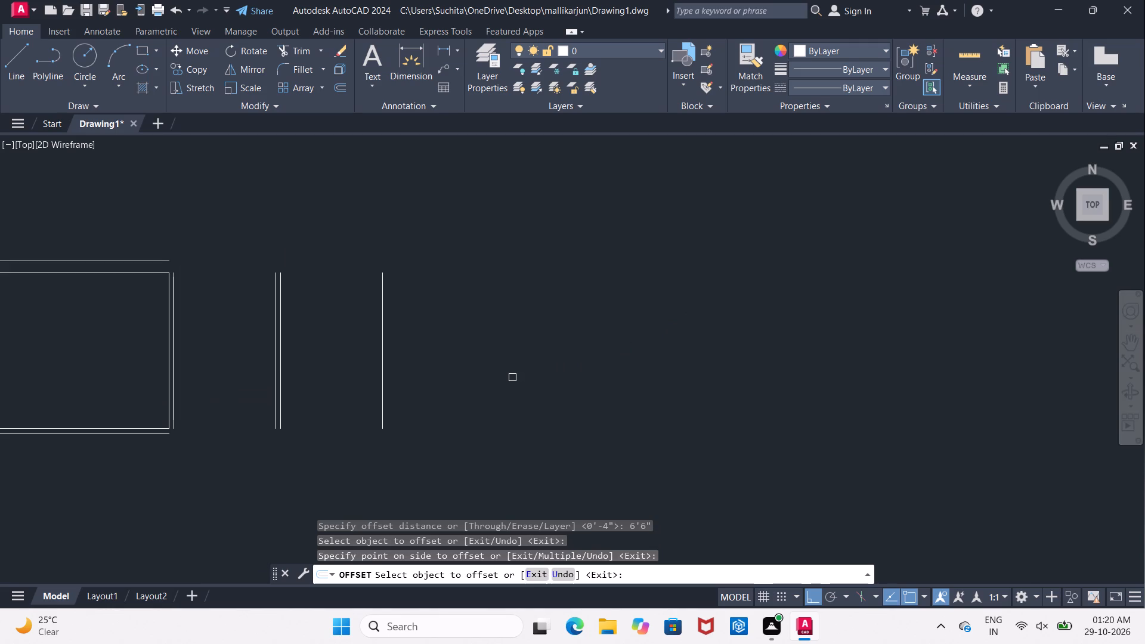
key("Return")
Offset the new easternmost line 4" to the east to give the next partition its thickness.
key("Return")
type("4\"")
key("Return")
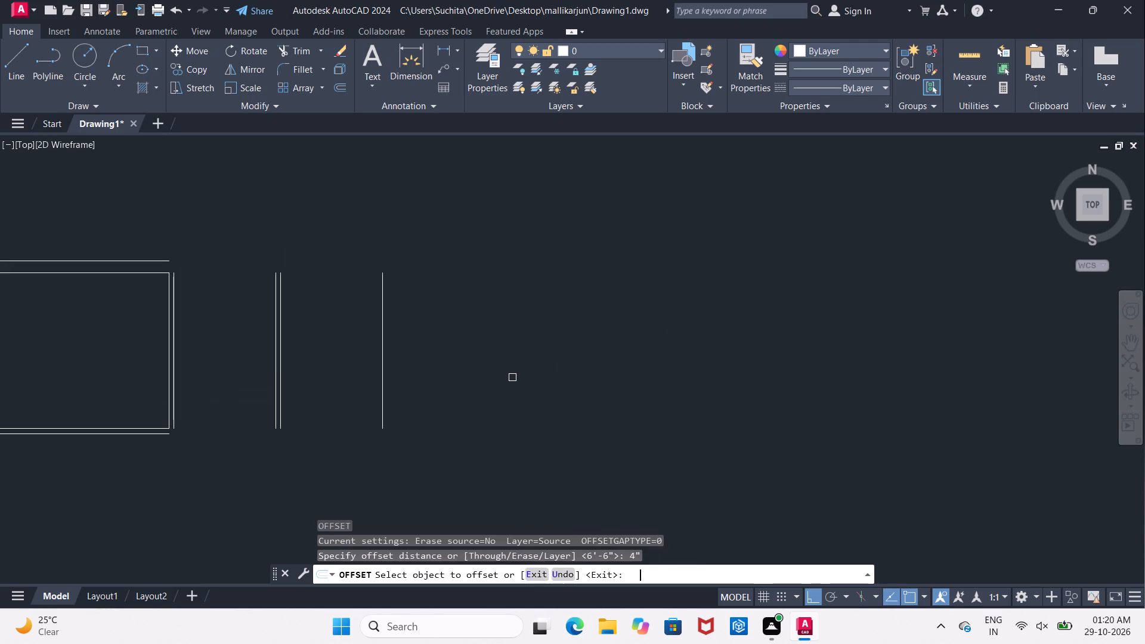
left_click(381, 383)
left_click(479, 387)
key("Return")
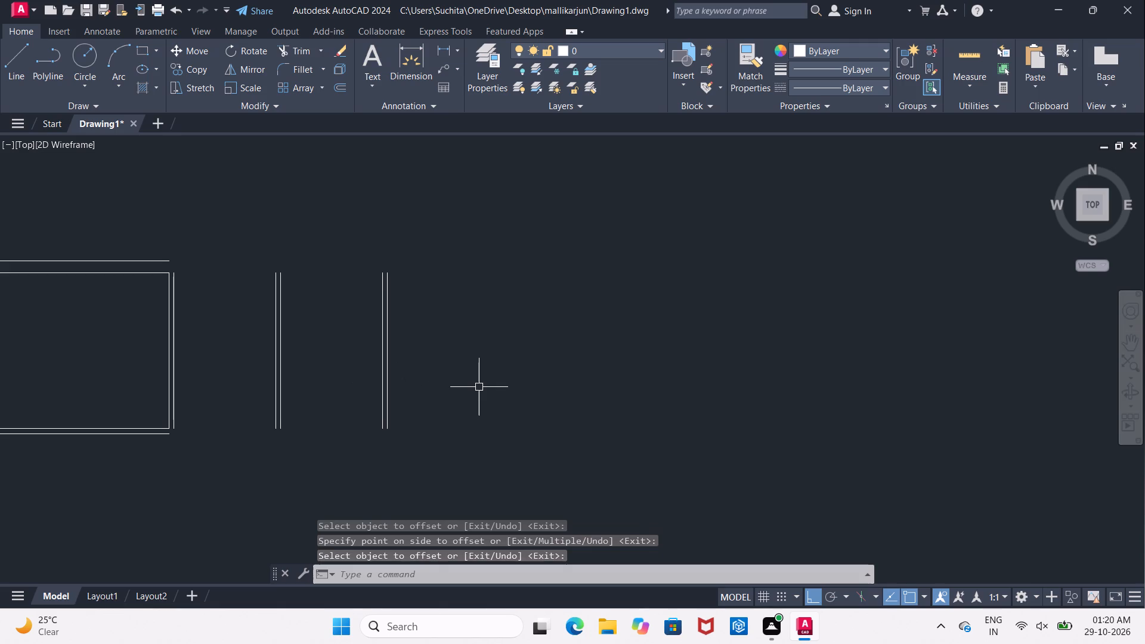
Offset that partition's east line 12'8" to the east for the inner face of the east wall.
key("Return")
type("12'8\"")
key("Return")
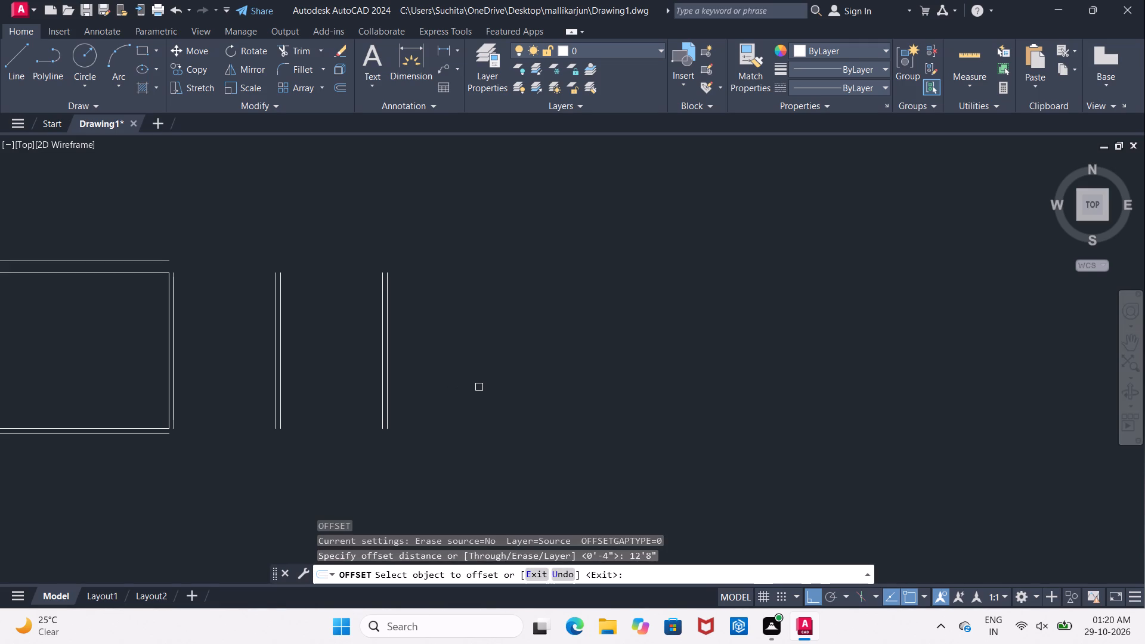
left_click(387, 371)
left_click(534, 385)
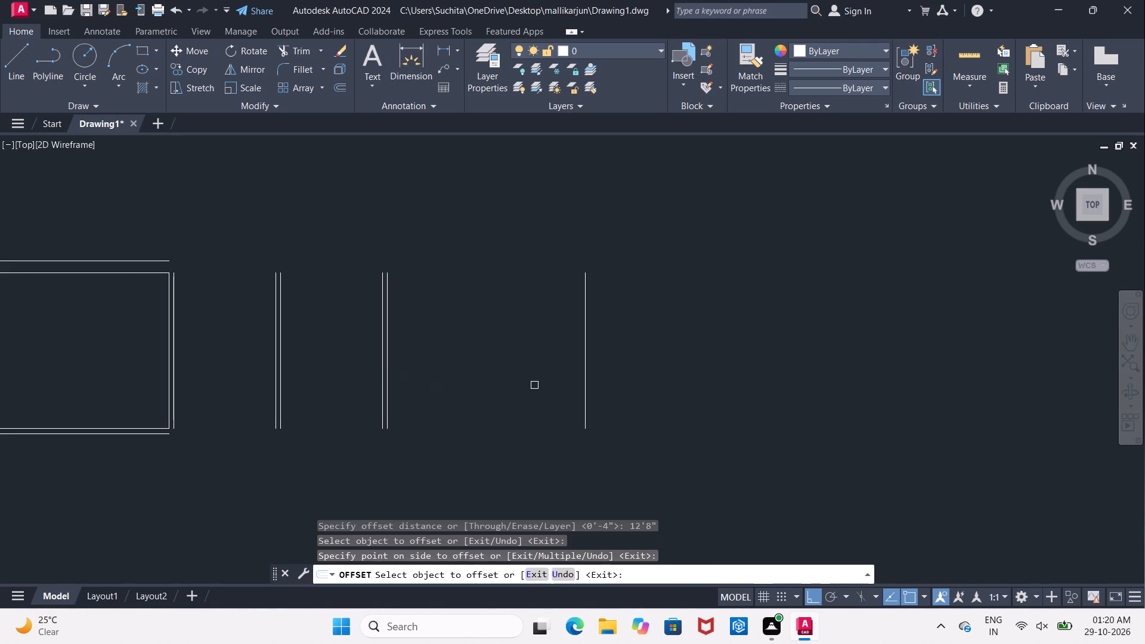
key("Return")
Offset the east wall's inner line 9" to the east to form its outer face.
key("Return")
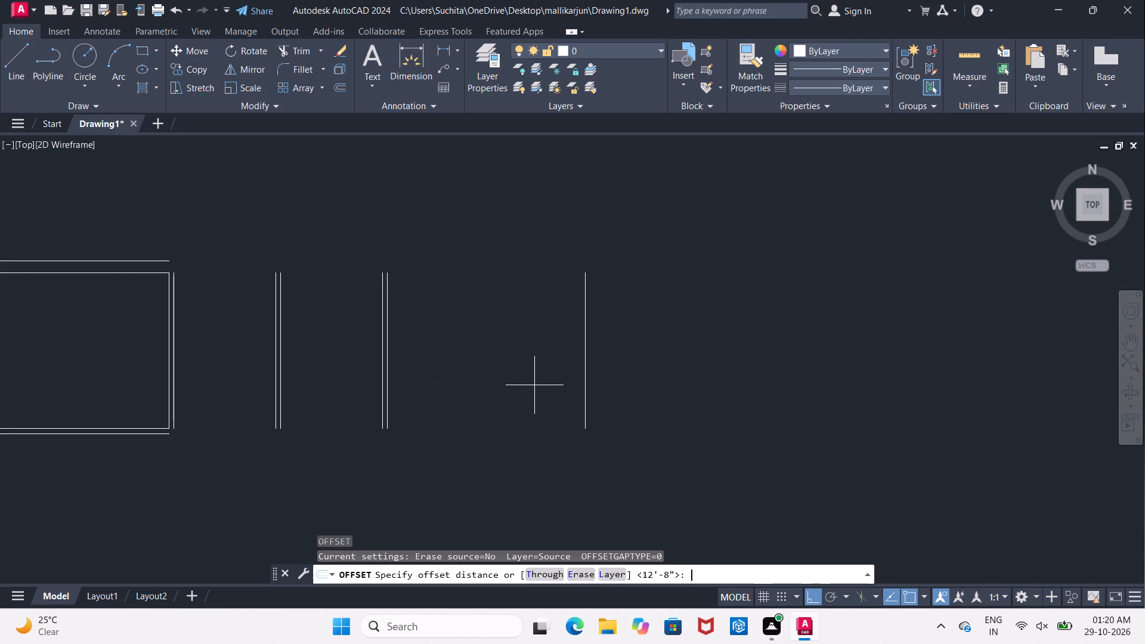
key("9")
key("shift+quotedbl")
key("Return")
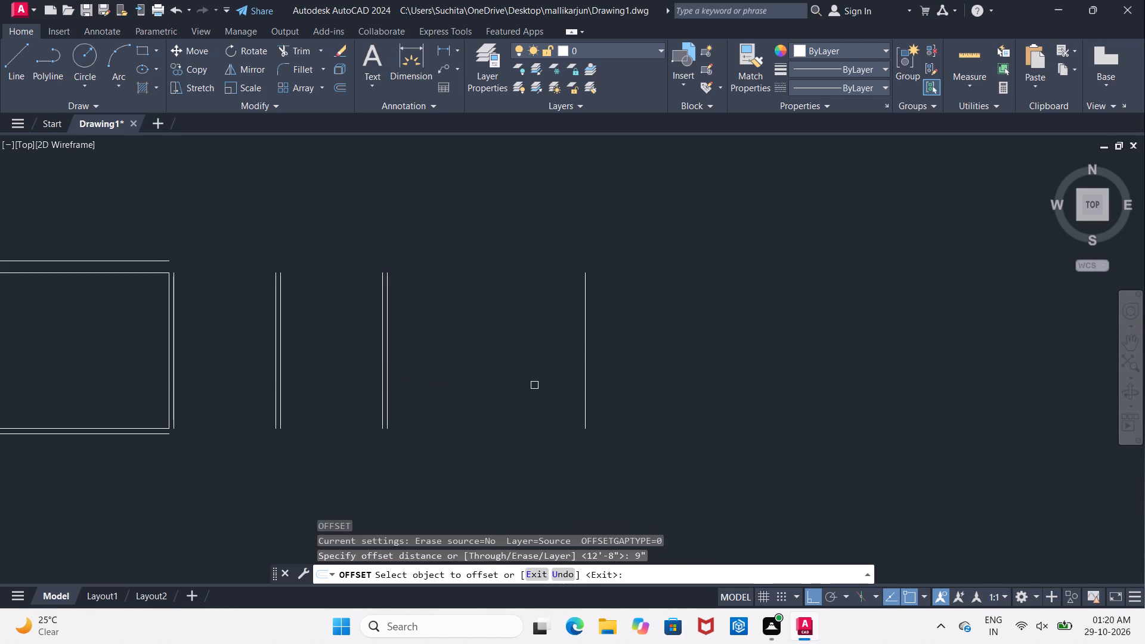
left_click_drag(586, 364, 592, 364)
left_click(676, 369)
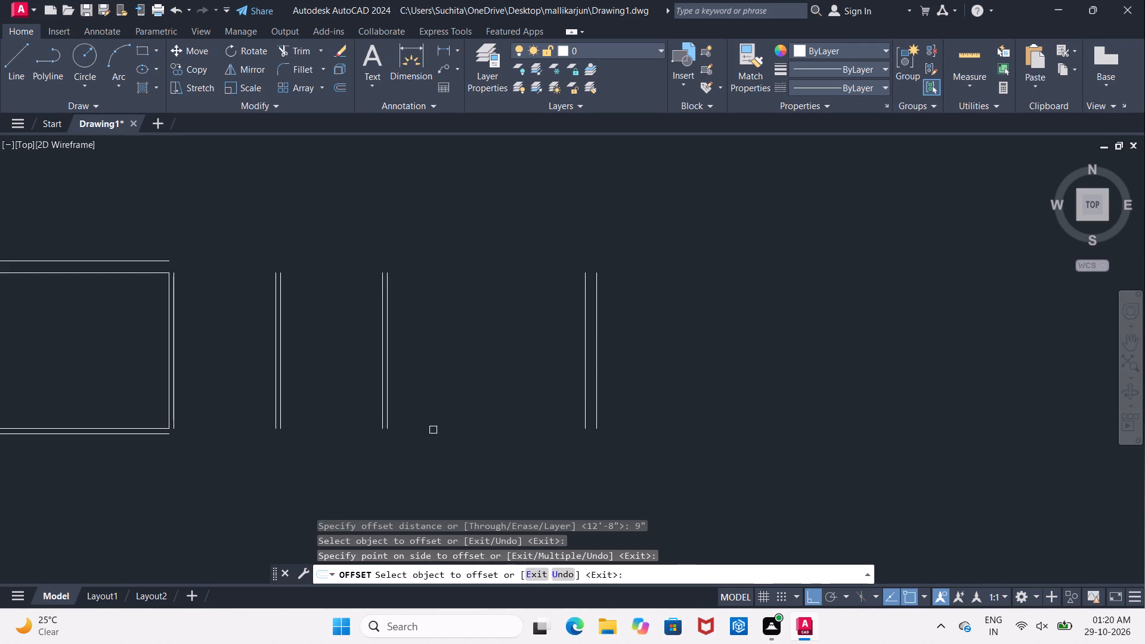
middle_click_drag(423, 432, 598, 478)
key("Escape")
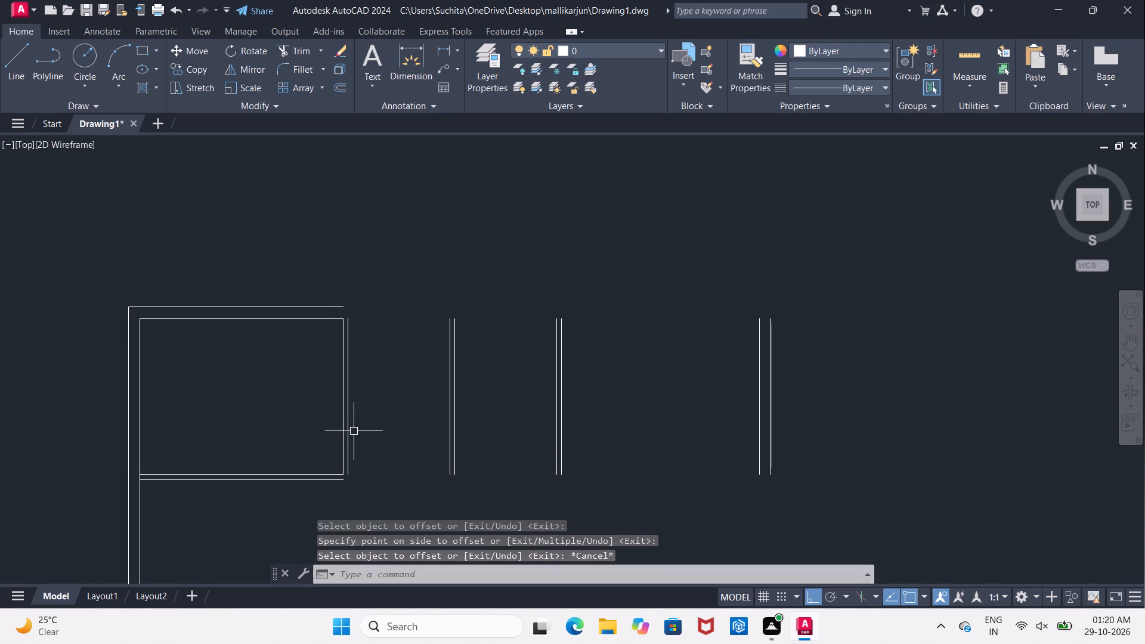
Extend the inner north wall line east across all partitions to the outer east wall line.
key("e")
type("X")
key("space")
key("space")
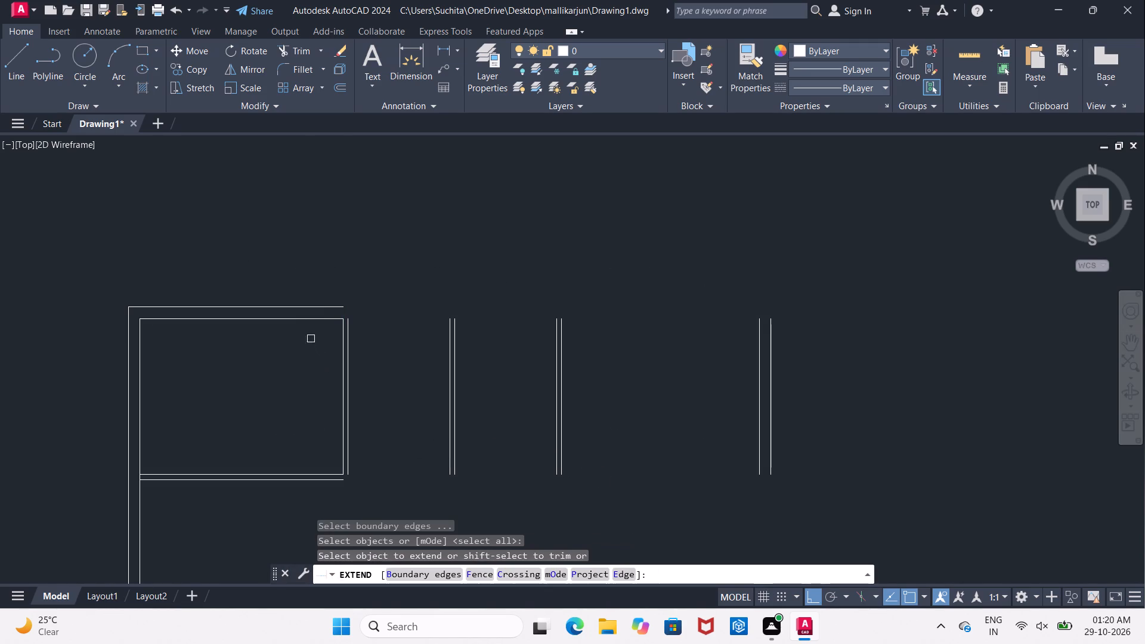
left_click(311, 321)
left_click(320, 321)
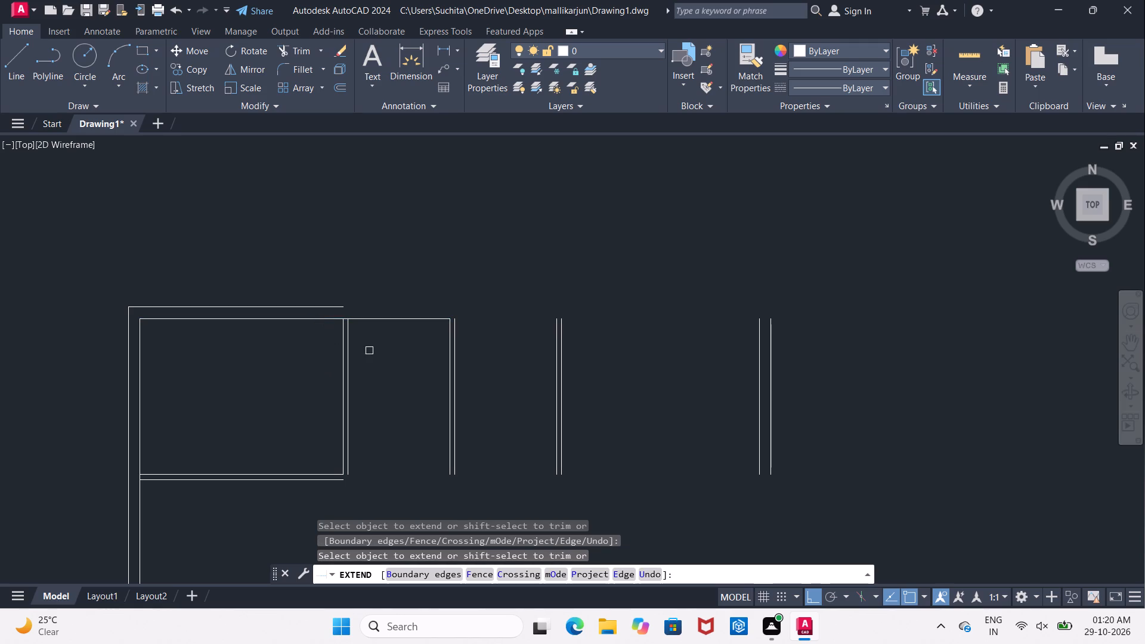
left_click(401, 320)
left_click(423, 322)
left_click(537, 318)
left_click(537, 318)
left_click(547, 317)
left_click(548, 317)
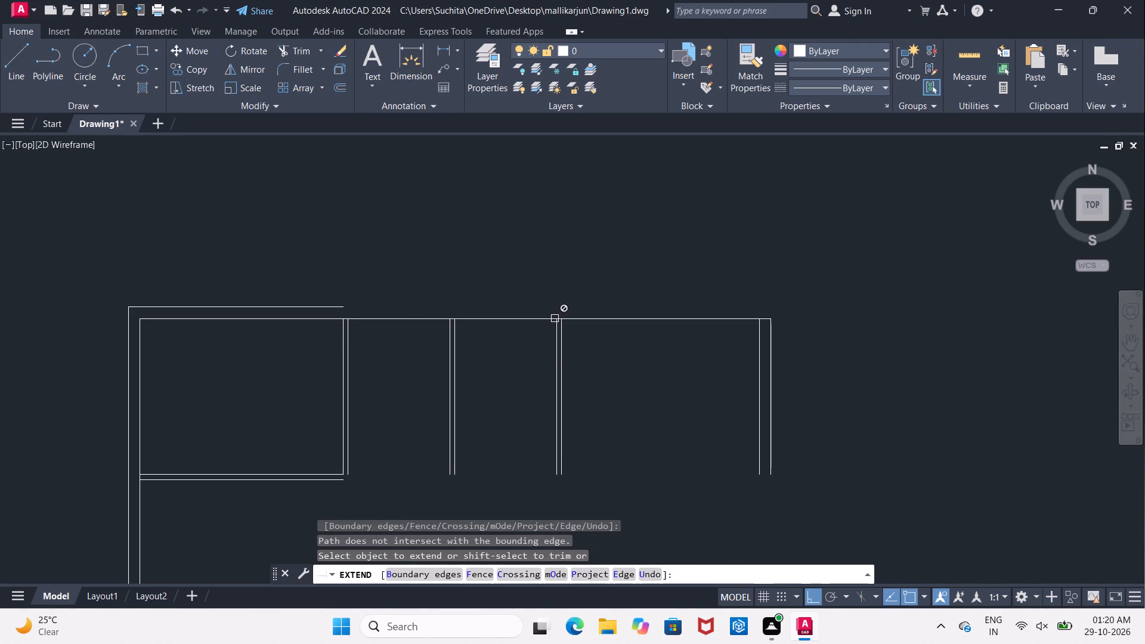
middle_click_drag(507, 411, 516, 383)
middle_click_drag(366, 392, 401, 377)
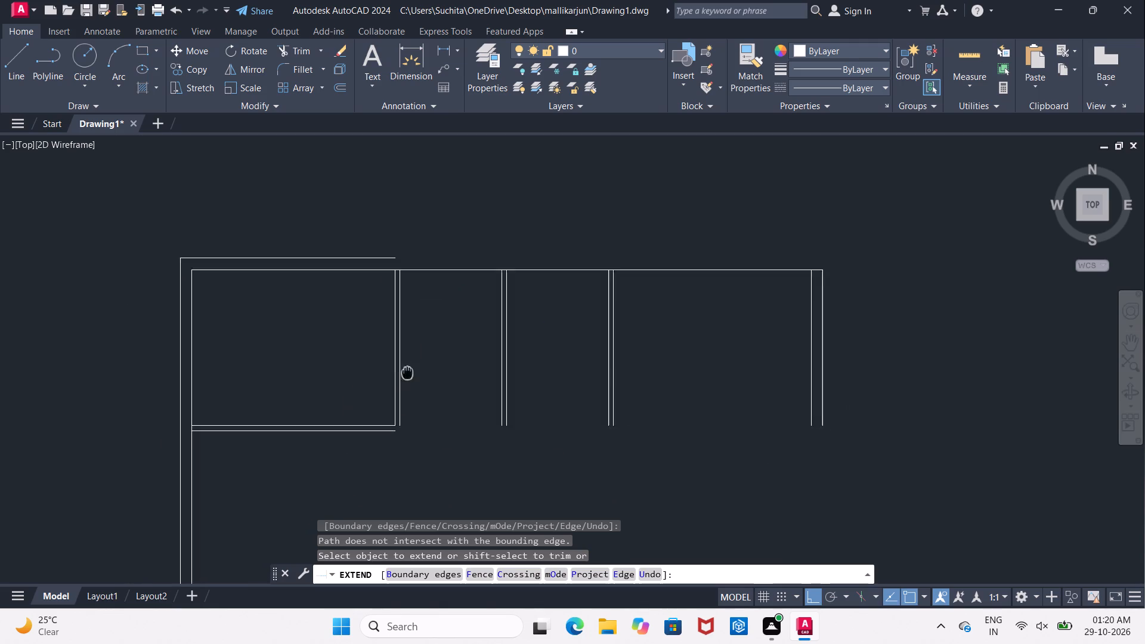
middle_click_drag(401, 377, 383, 385)
key("Escape")
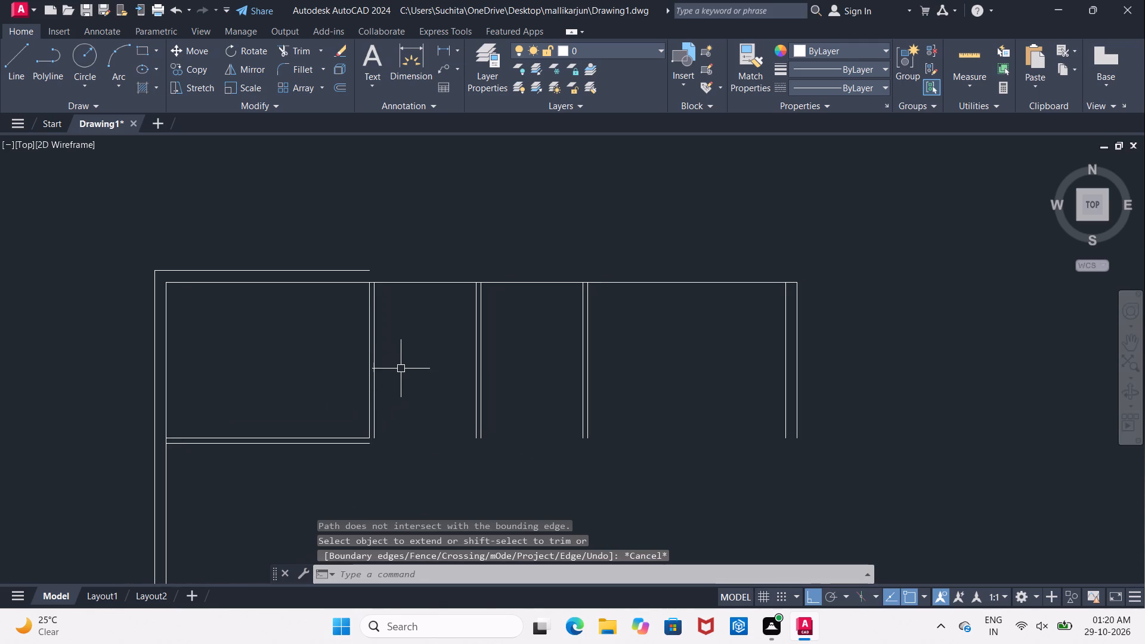
Fillet the outer north wall line with the outer east wall line to close the northeast corner.
left_click(281, 69)
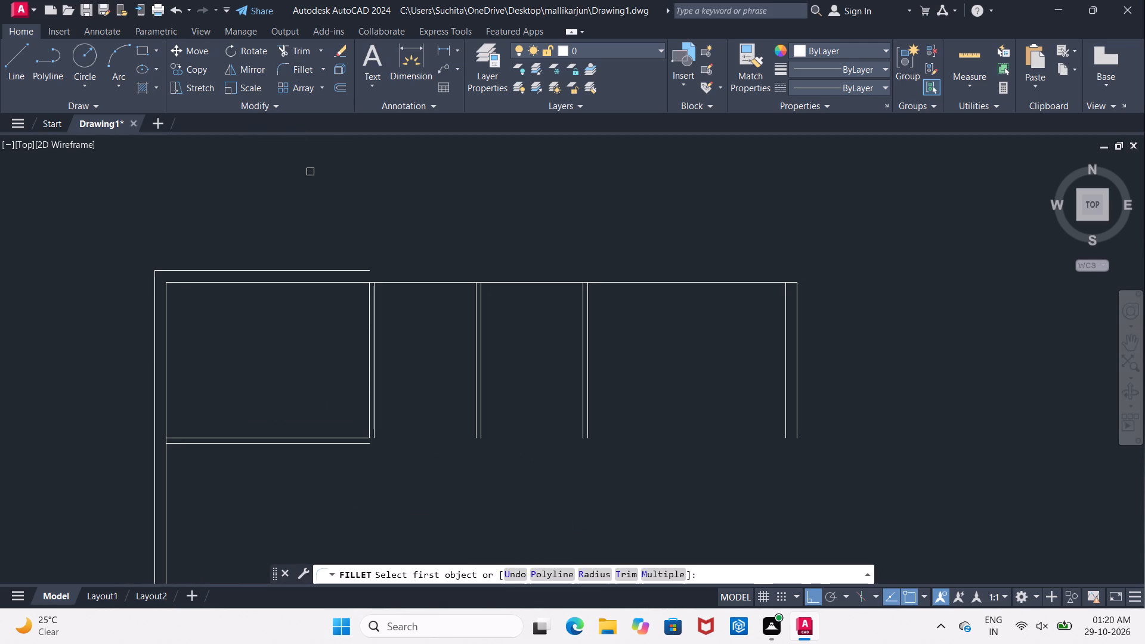
left_click(302, 268)
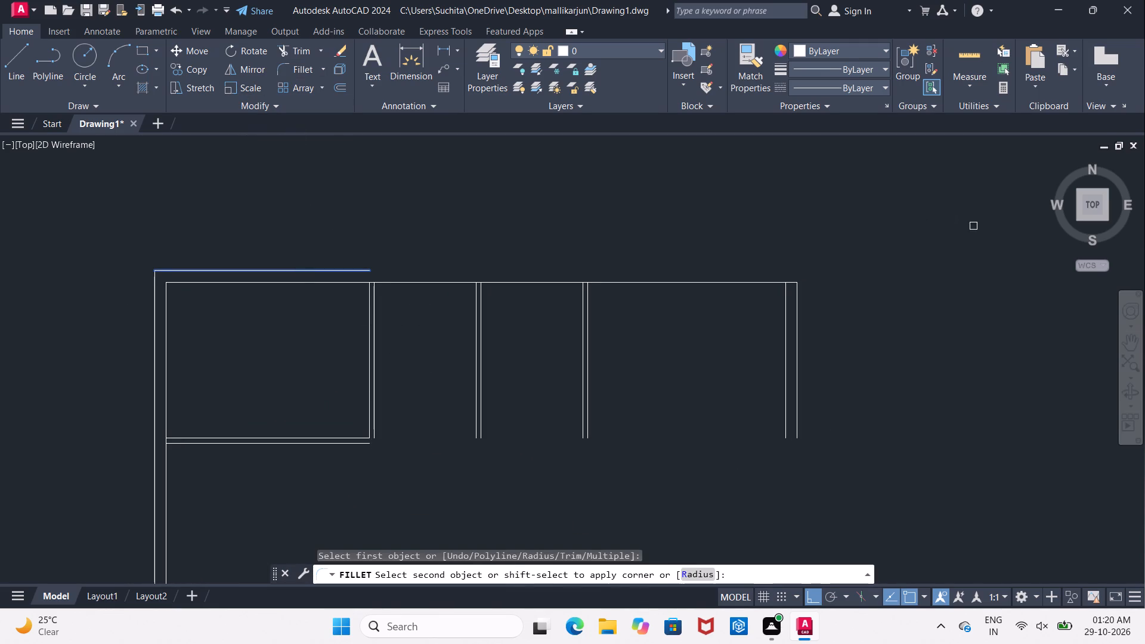
left_click(796, 357)
middle_click_drag(630, 382, 614, 276)
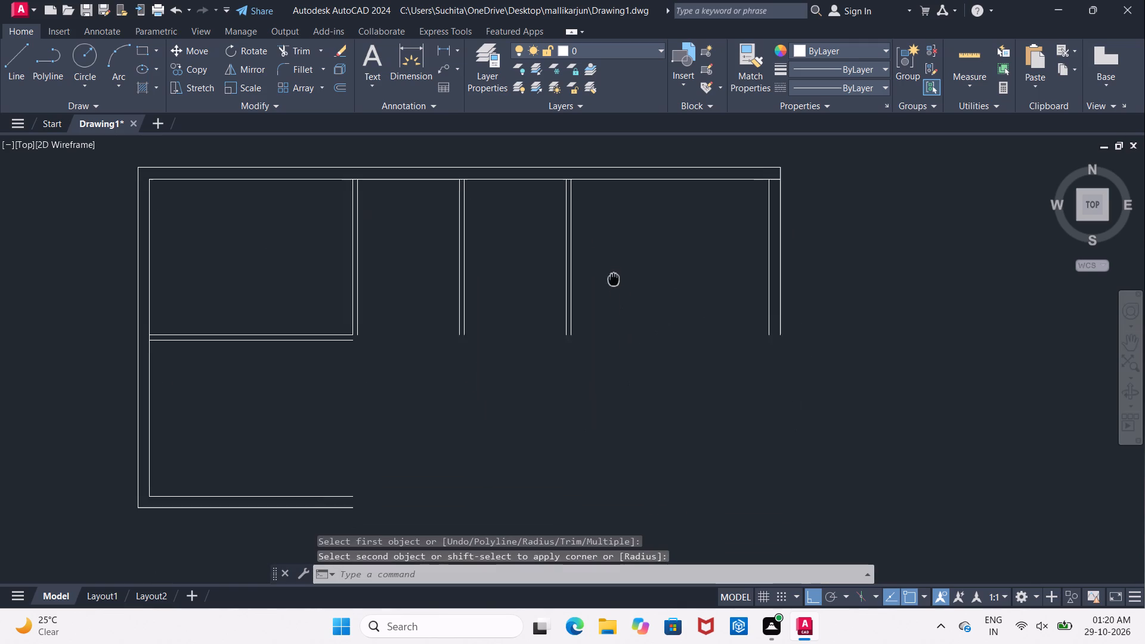
middle_click_drag(614, 276, 545, 314)
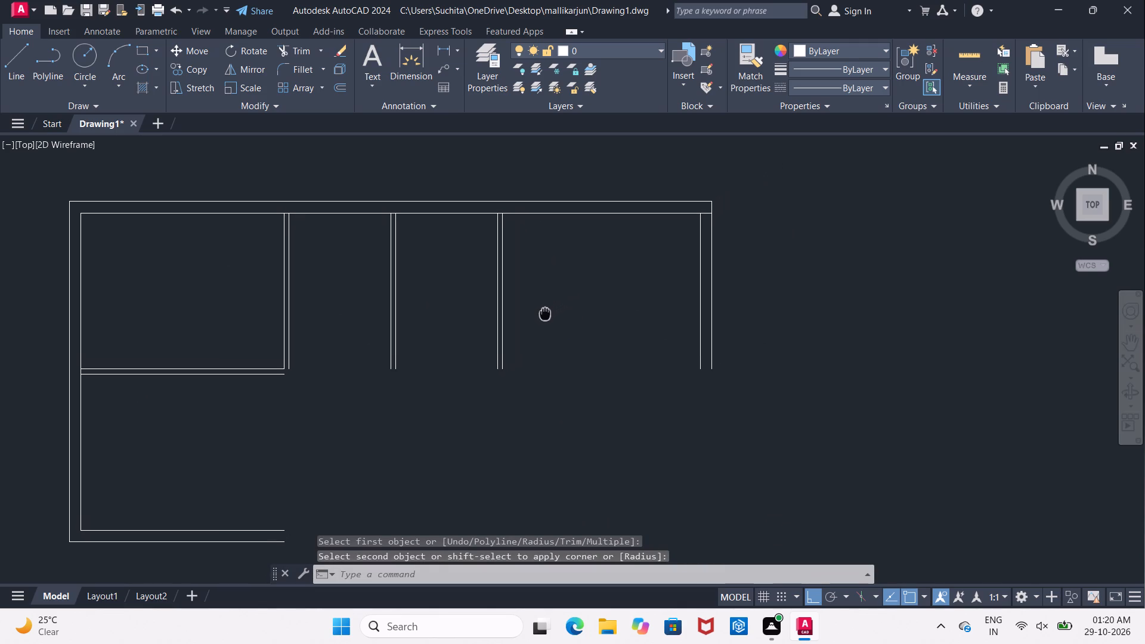
middle_click_drag(545, 314, 561, 312)
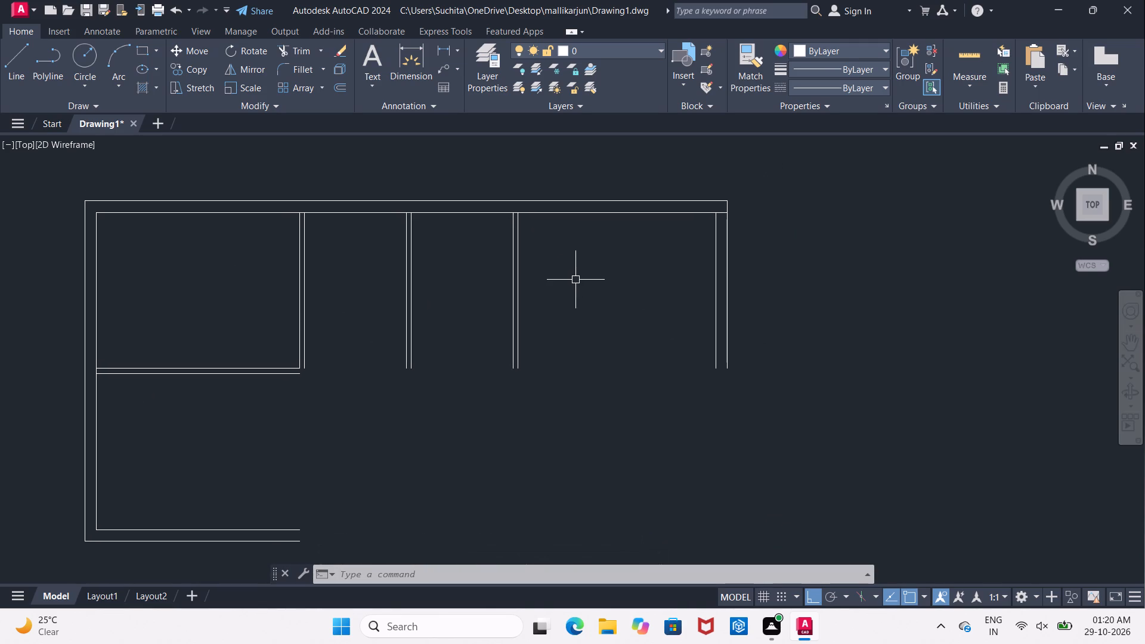
key("Escape")
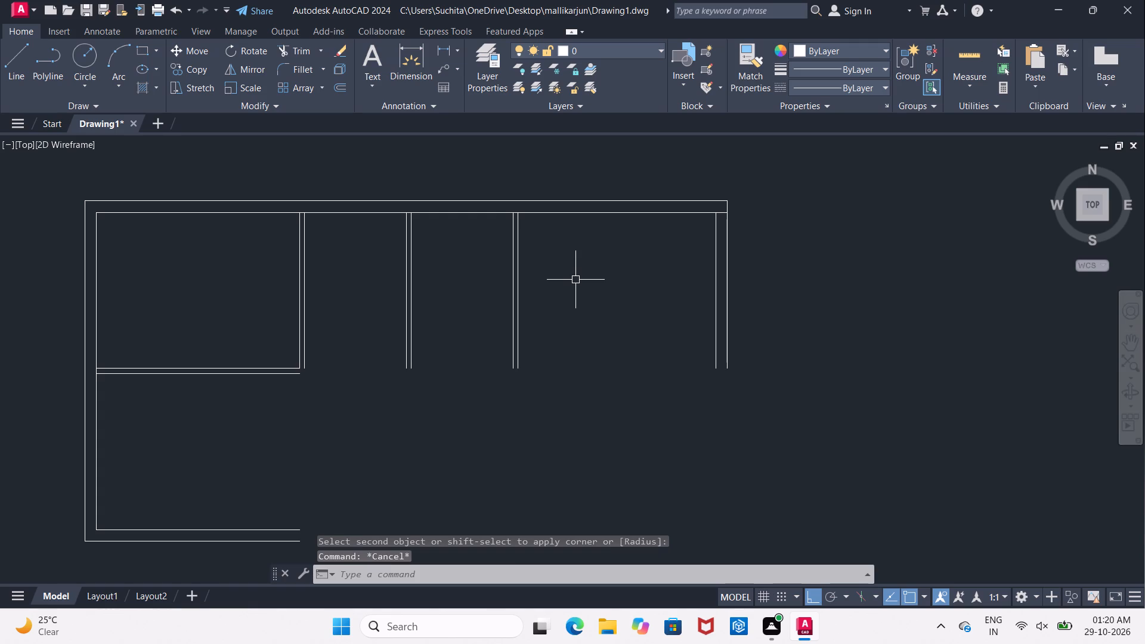
key("Escape")
Offset the inner north wall line 12'7" to the south.
key("o")
key("Return")
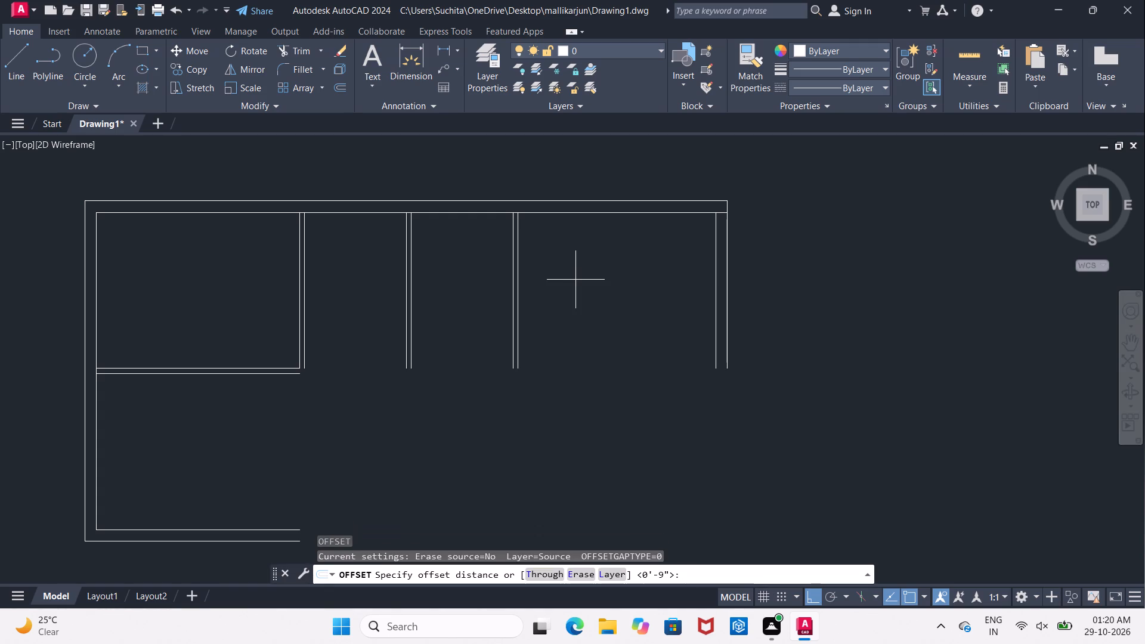
type("12'7\"")
key("Return")
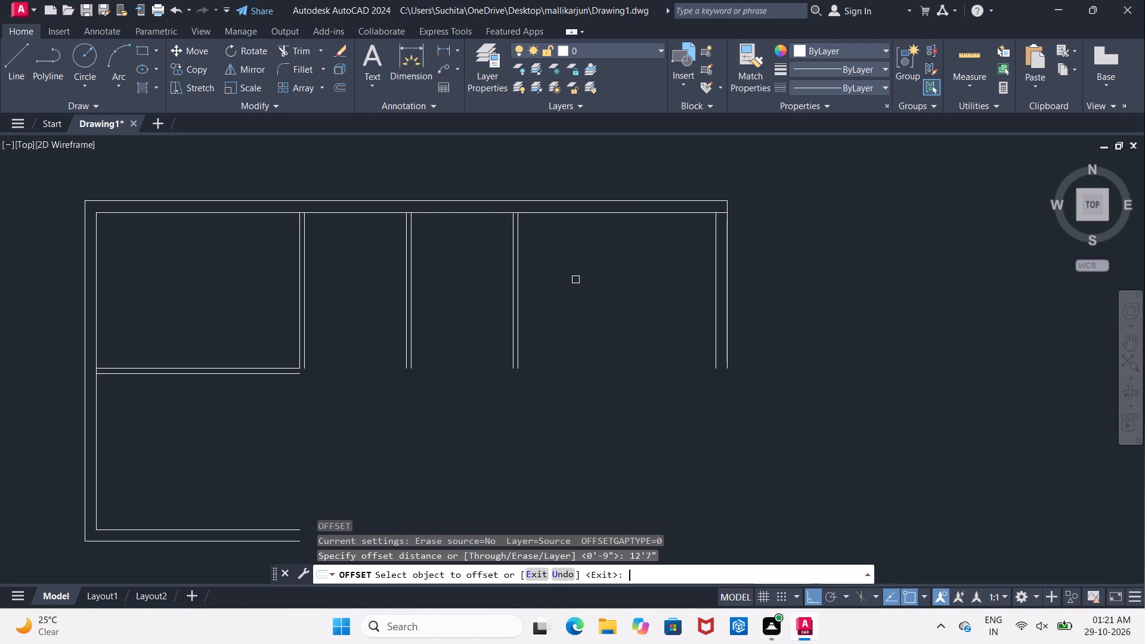
left_click(624, 213)
left_click(636, 353)
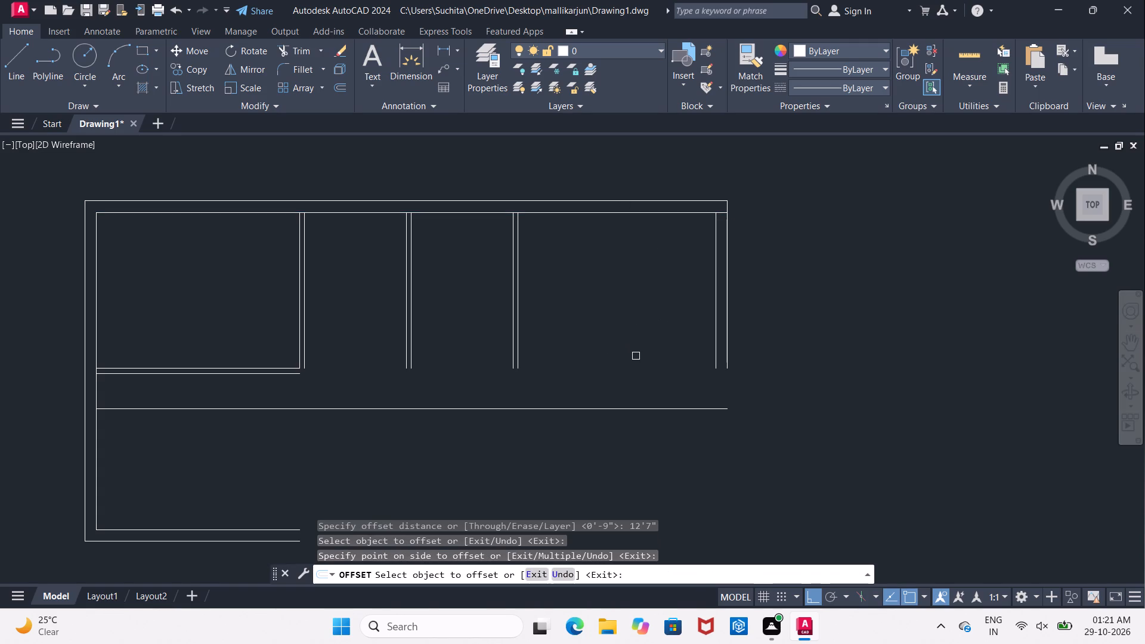
key("Escape")
Extend both east wall lines and both lines of the easternmost partition south to the new horizontal line.
type("EX")
key("space")
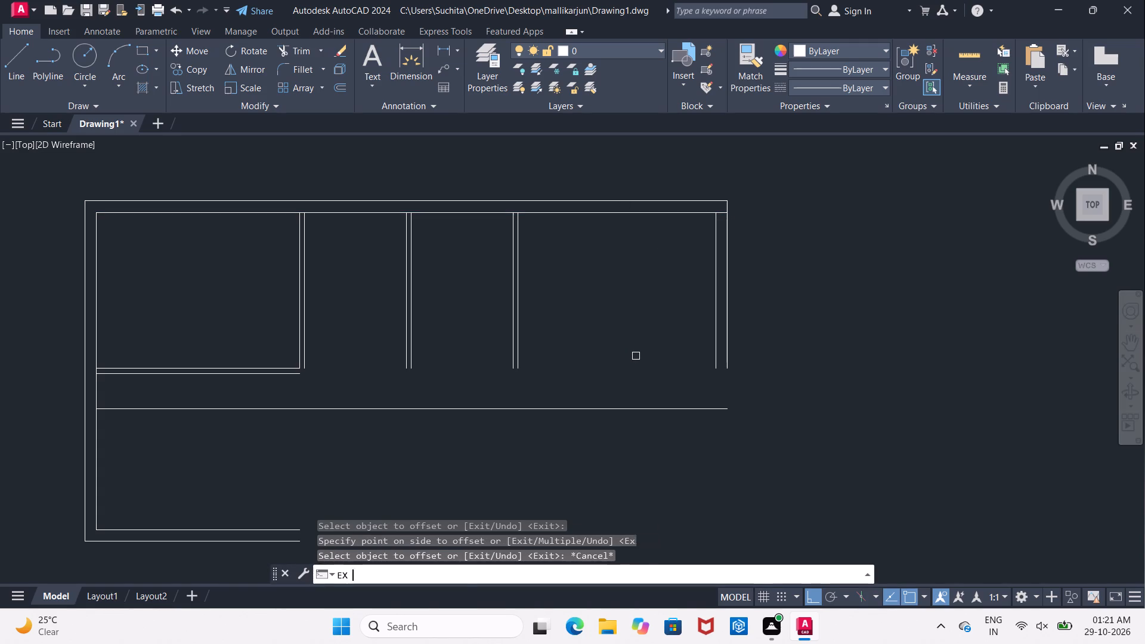
key("space")
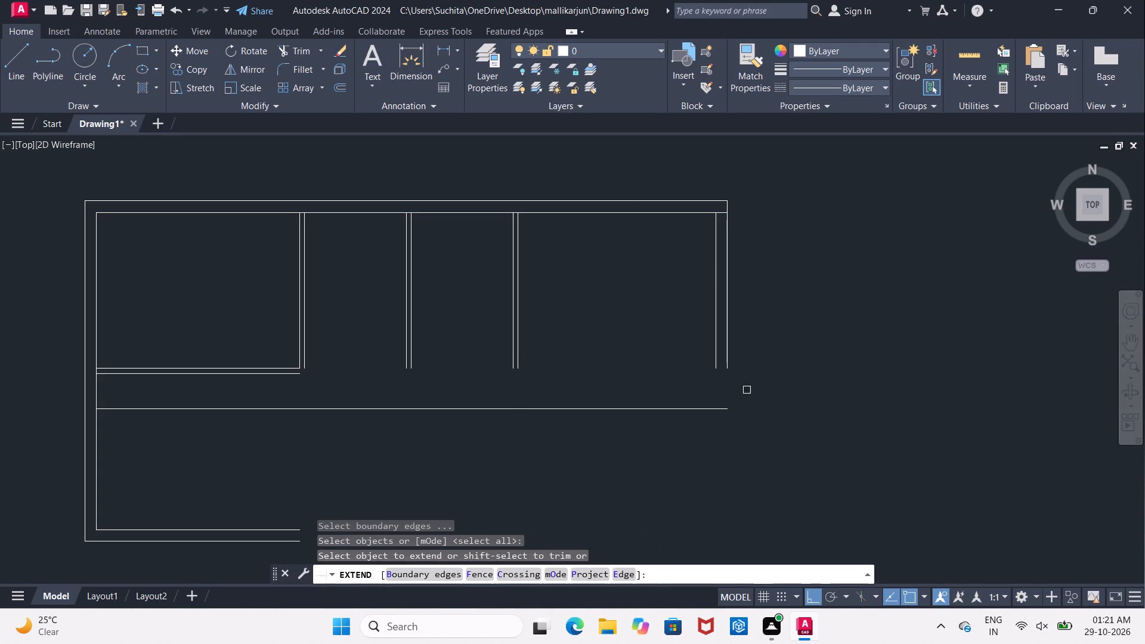
left_click(728, 367)
left_click(714, 368)
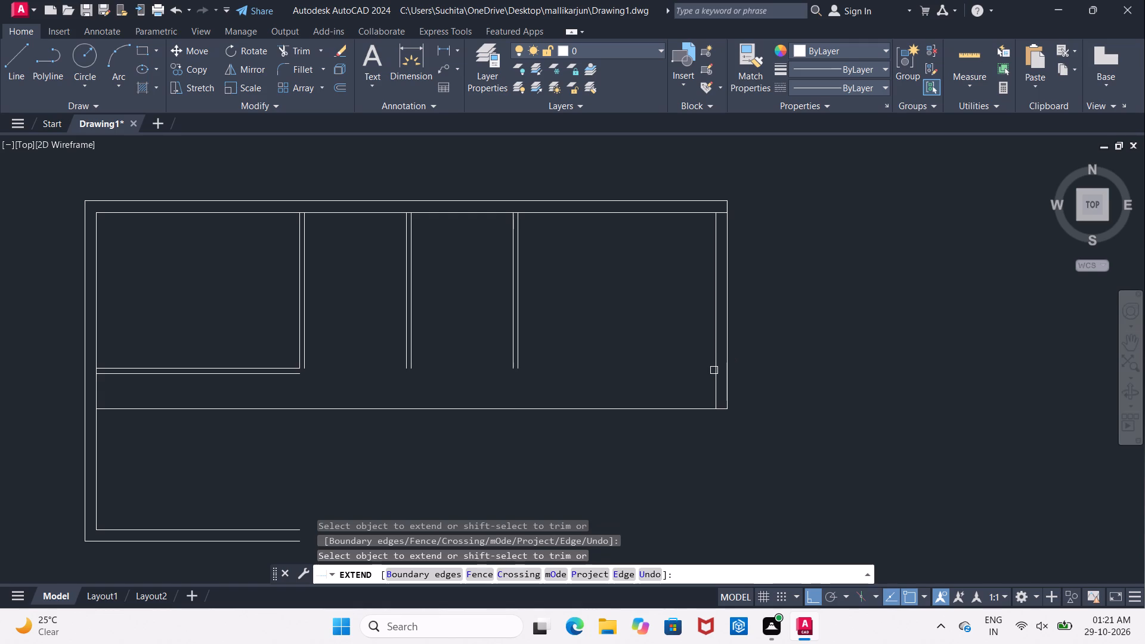
left_click(512, 367)
left_click(516, 368)
Examine the furnished plan's dining and staircase area as reference for the new plan's walls.
middle_click_drag(437, 398, 391, 418)
middle_click_drag(563, 410, 502, 401)
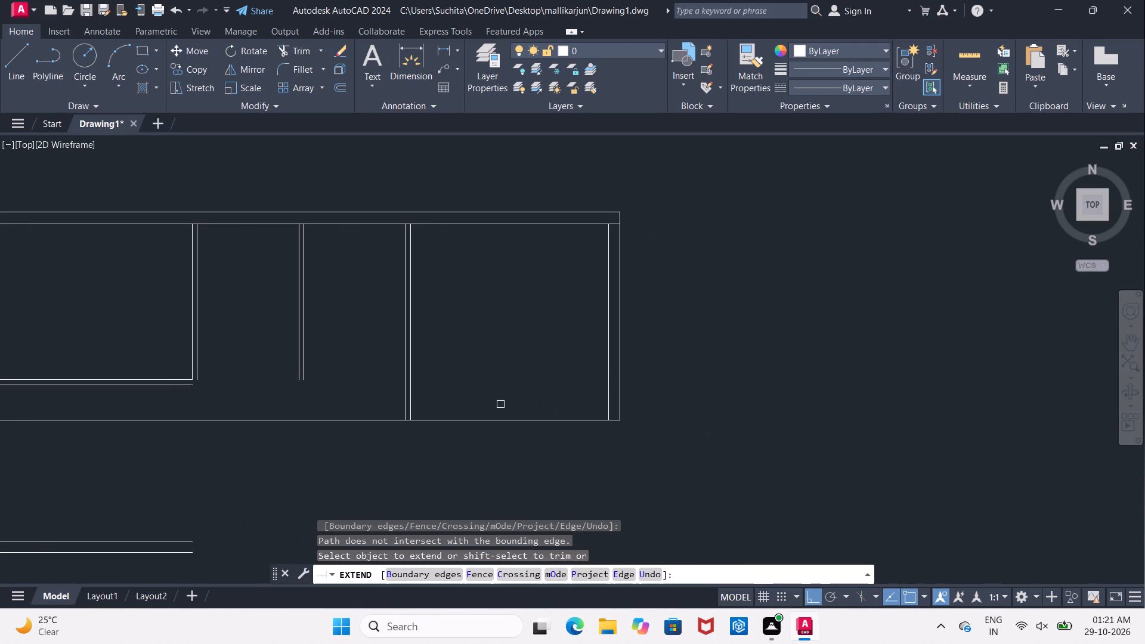
middle_click_drag(500, 405, 490, 379)
scroll(492, 378, "down", 3)
scroll(492, 378, "up", 3)
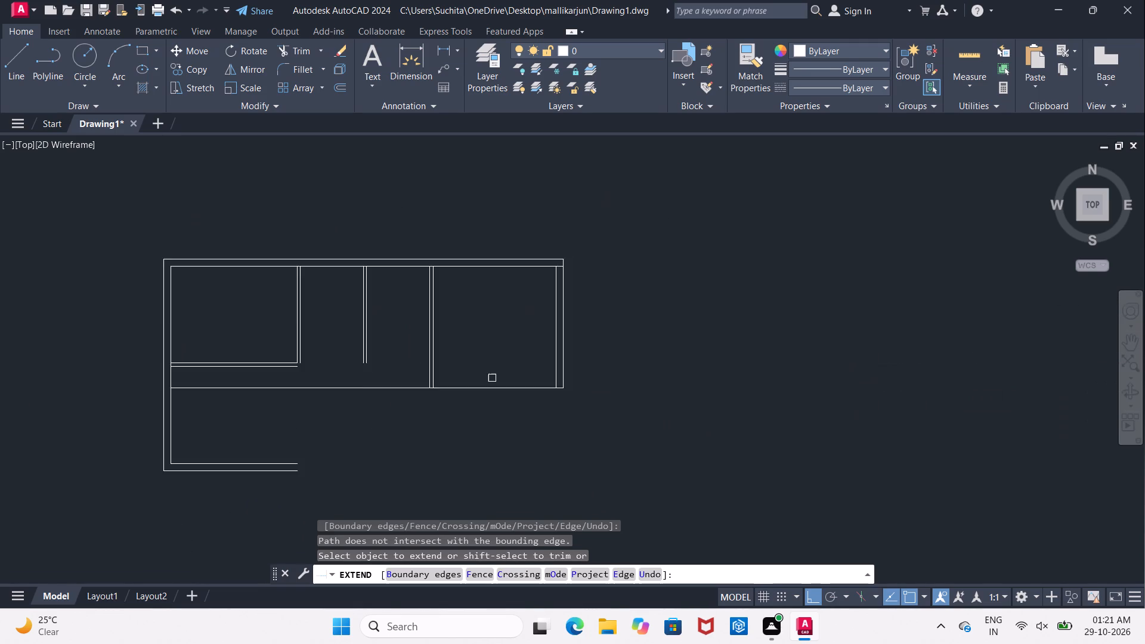
scroll(494, 381, "down", 3)
middle_click_drag(1029, 360, 650, 376)
scroll(548, 413, "up", 3)
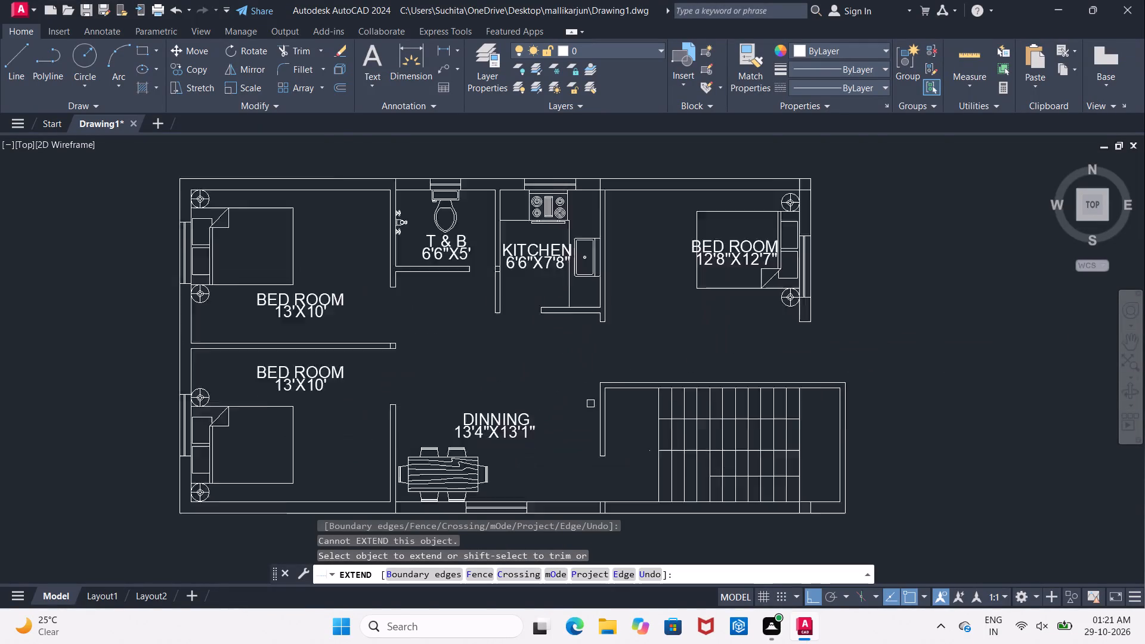
scroll(590, 404, "up", 1)
middle_click_drag(539, 400, 492, 352)
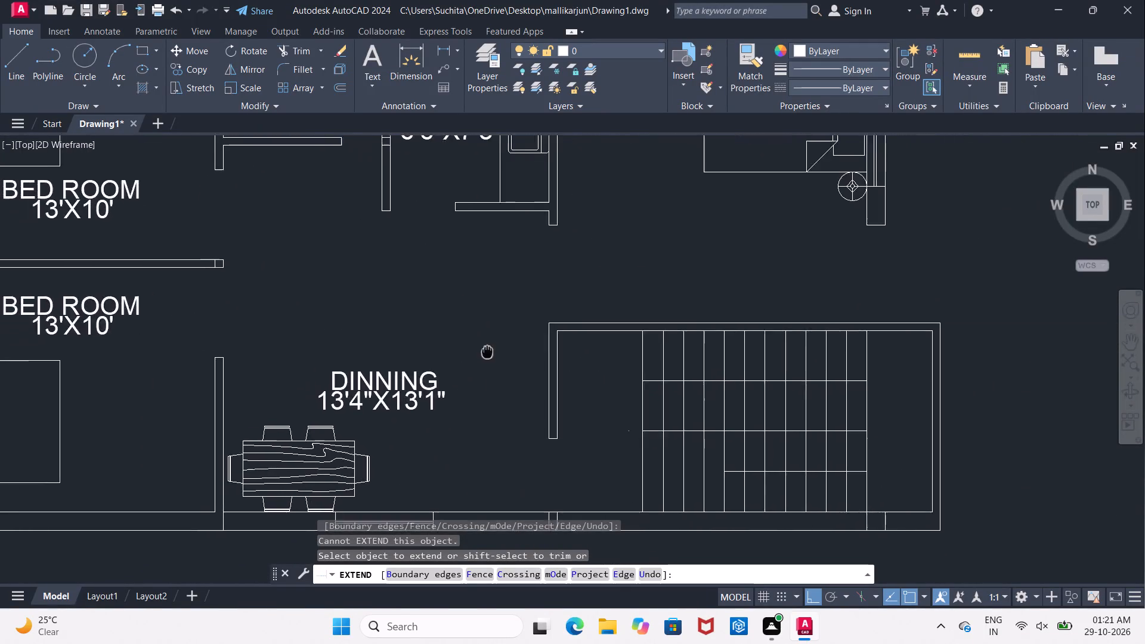
middle_click_drag(492, 352, 870, 348)
scroll(870, 348, "down", 2)
middle_click_drag(245, 416, 691, 416)
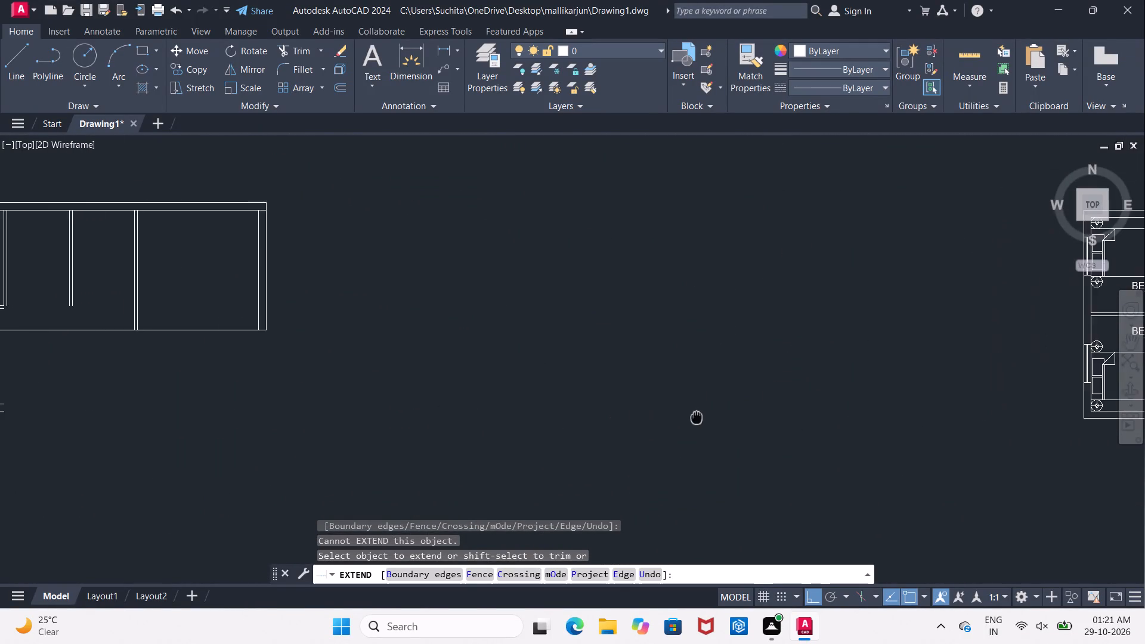
Offset the horizontal line along the south side of the second plan's easternmost room 4" to the south.
middle_click_drag(691, 416, 863, 379)
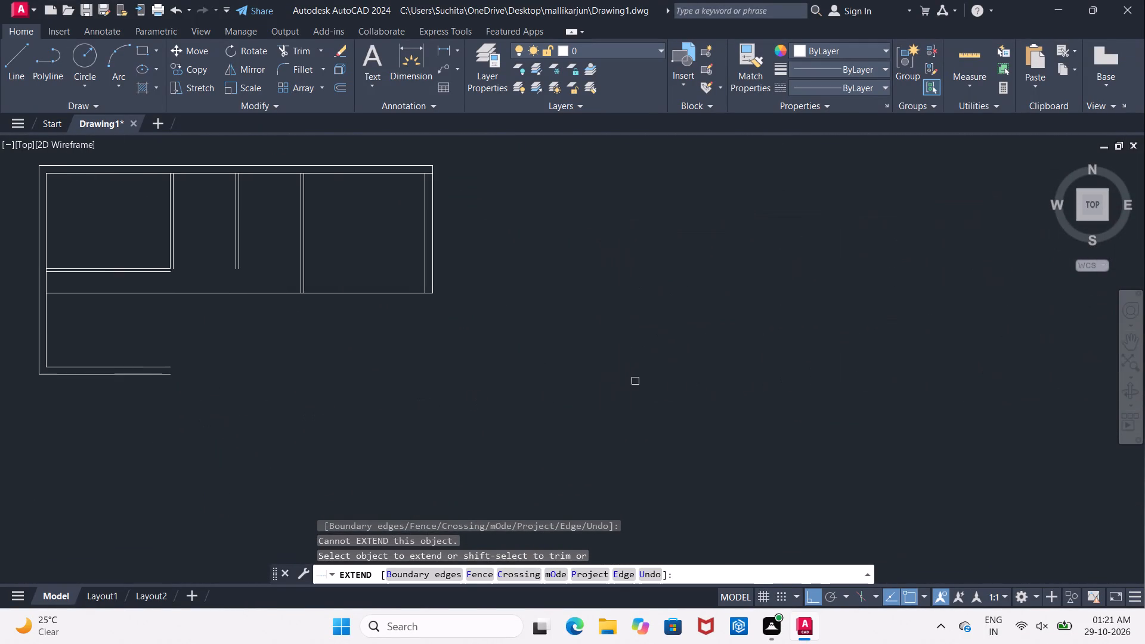
middle_click_drag(246, 411, 420, 419)
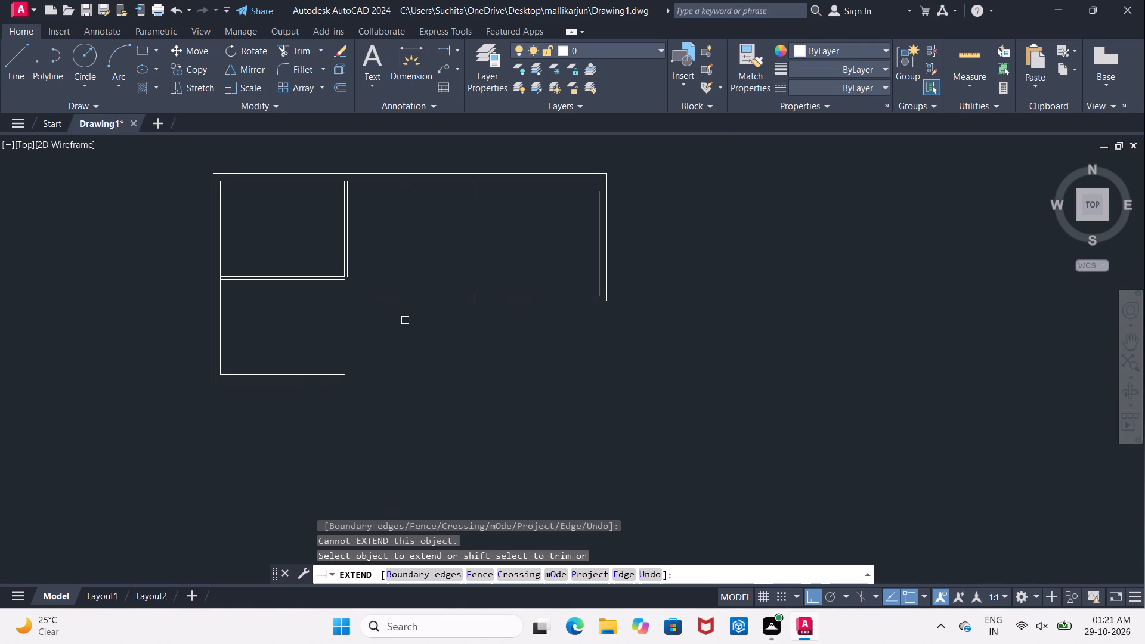
scroll(406, 318, "up", 2)
middle_click_drag(418, 338, 372, 435)
key("Escape")
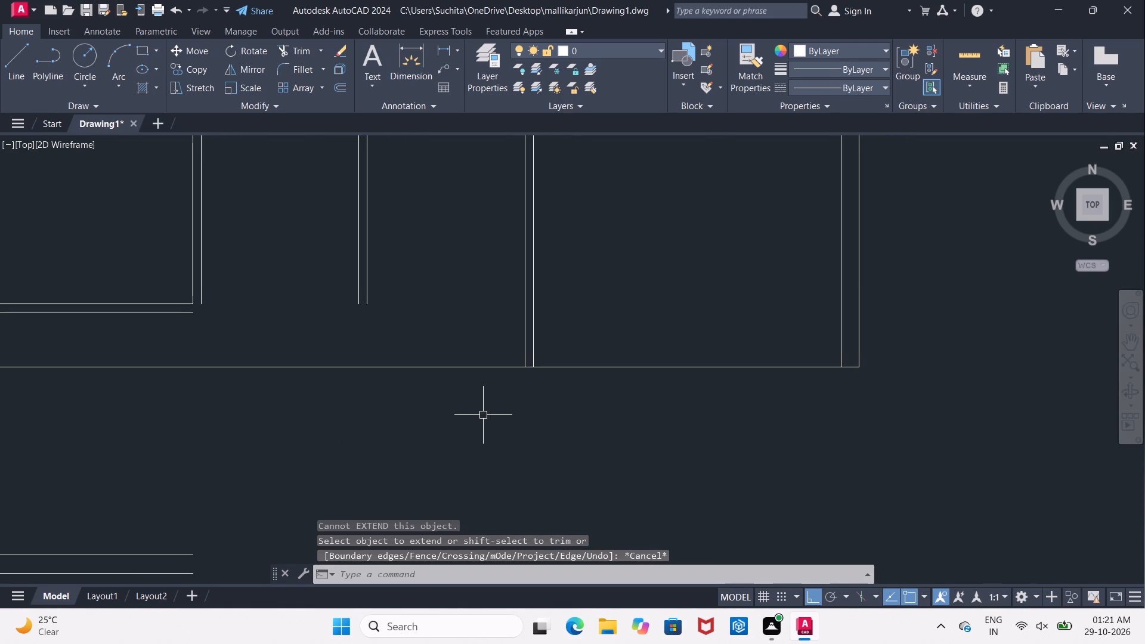
key("o")
key("Return")
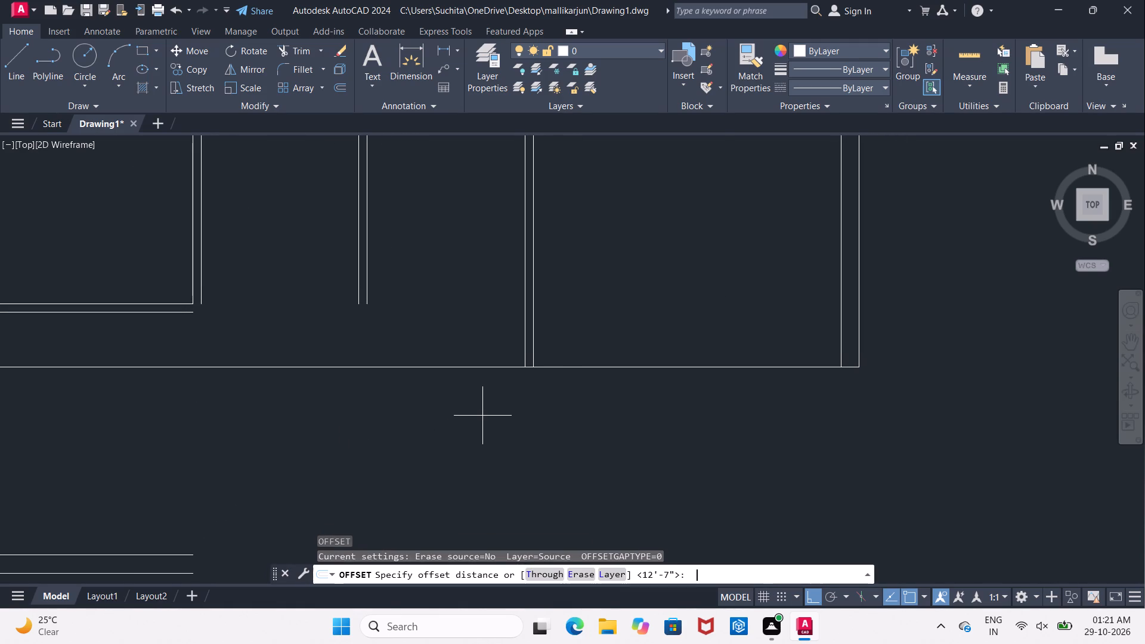
type("4\"")
key("Return")
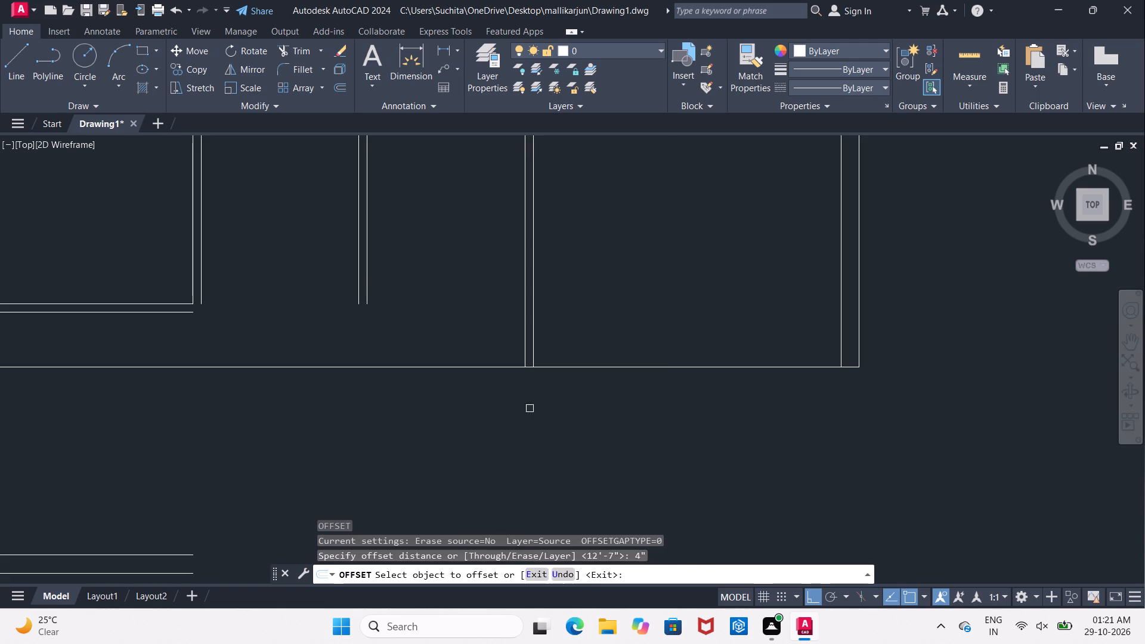
left_click_drag(604, 368, 606, 378)
left_click(625, 442)
Examine the furnished plan's area between the 12'8" by 12'7" bedroom and the staircase as reference.
middle_click_drag(645, 434, 69, 467)
scroll(78, 454, "down", 4)
scroll(560, 456, "up", 4)
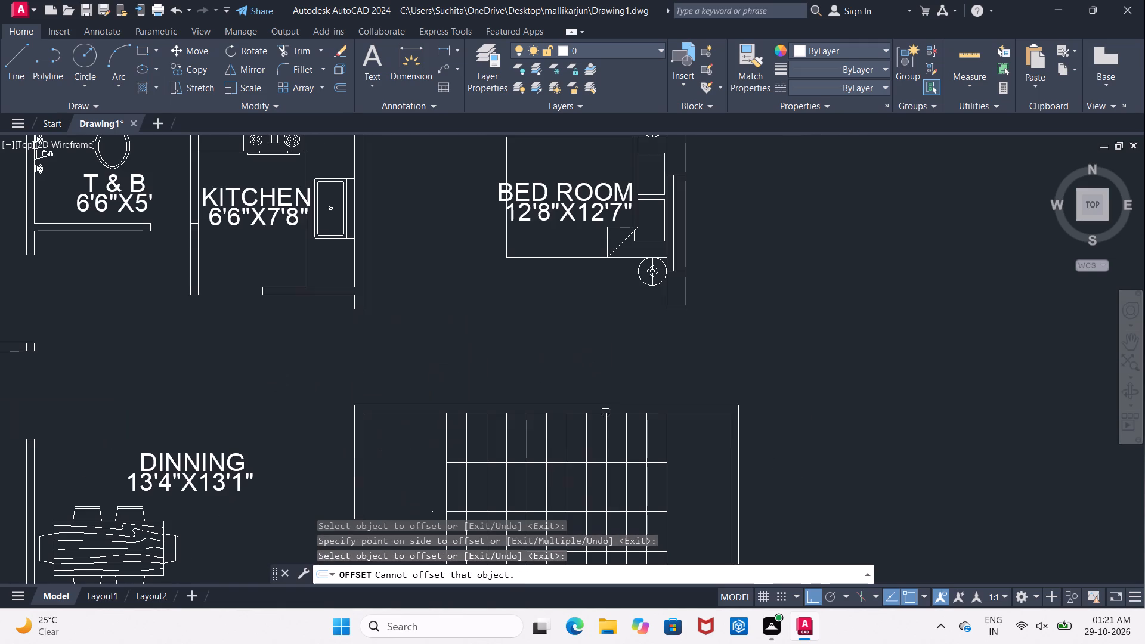
scroll(647, 394, "down", 3)
middle_click_drag(106, 460, 864, 367)
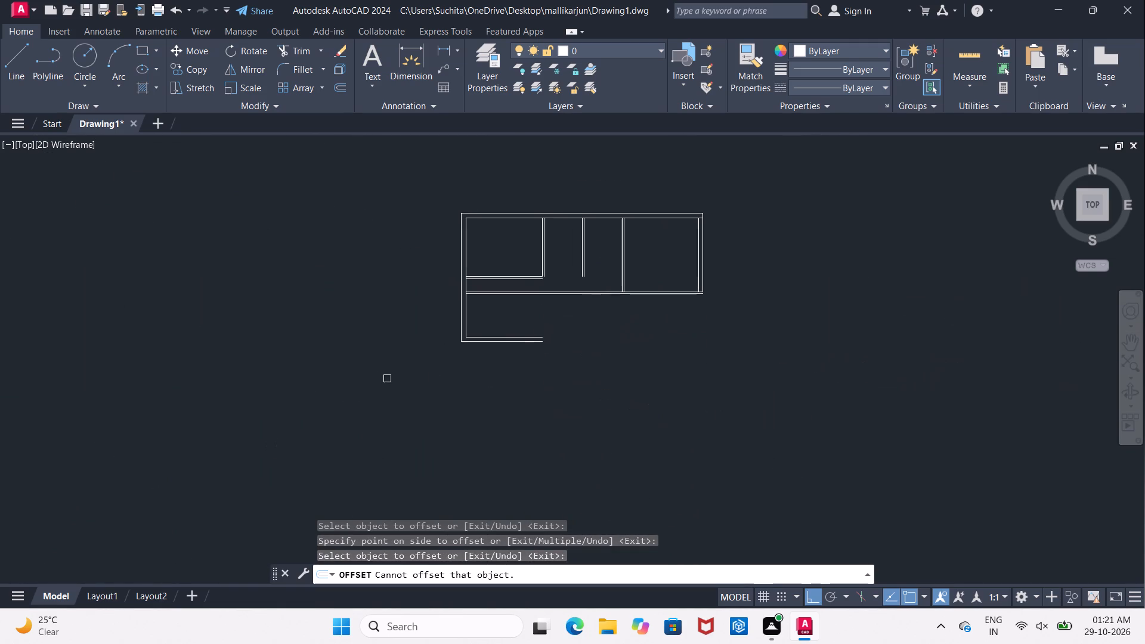
scroll(675, 296, "up", 4)
middle_click_drag(660, 317, 599, 406)
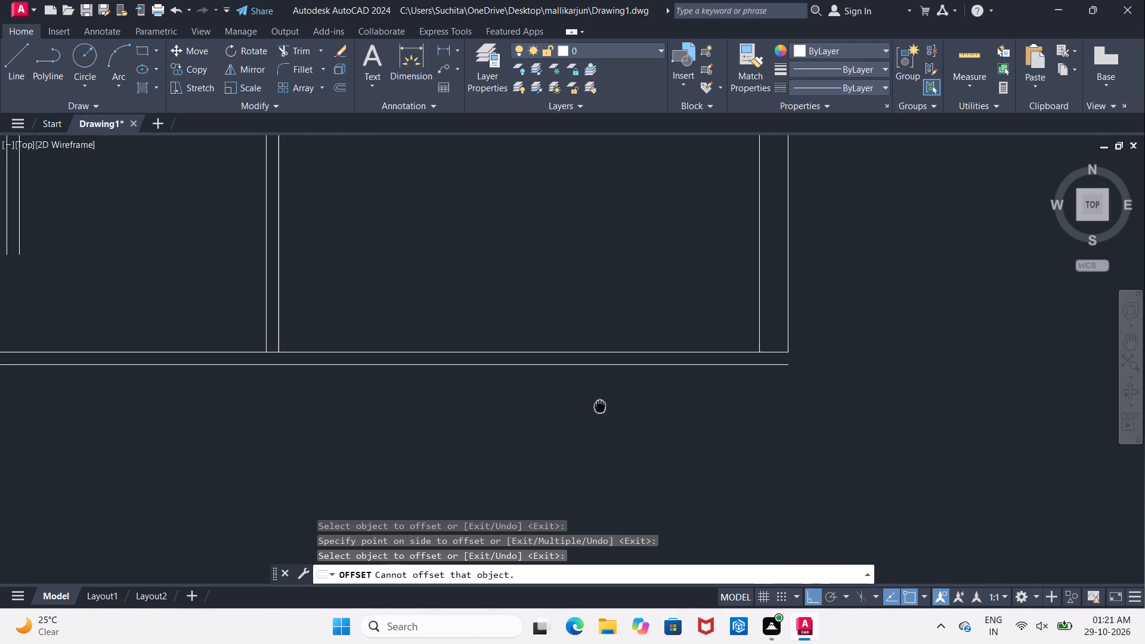
Extend both east wall lines and both lines of the easternmost partition south to the new offset line.
key("Escape")
key("e")
type("X")
key("space")
key("space")
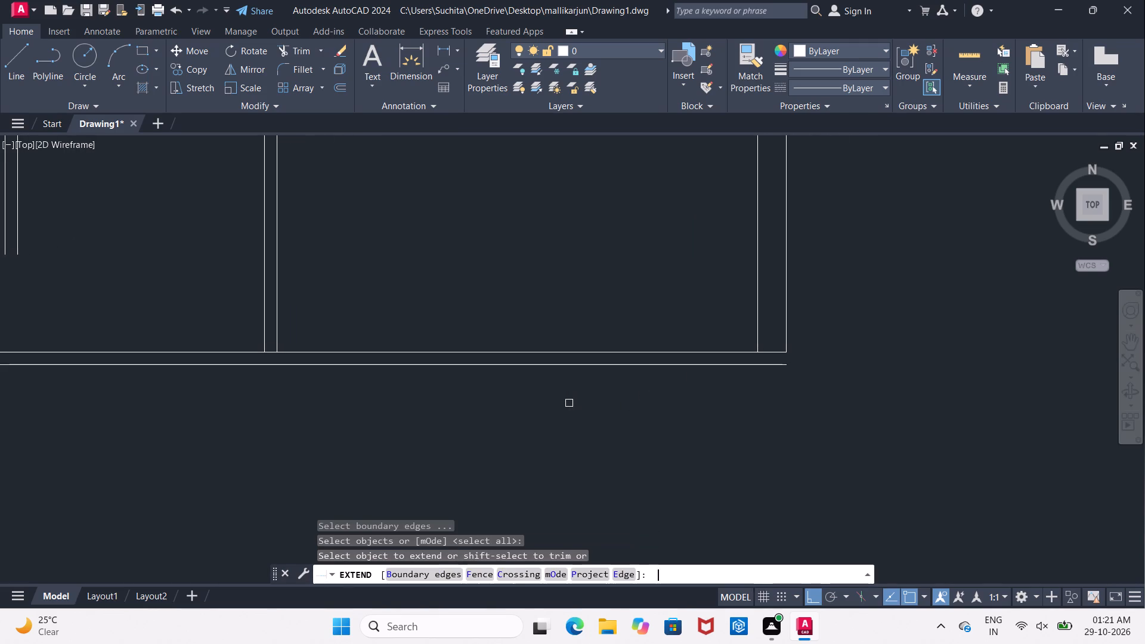
left_click(787, 338)
left_click(755, 337)
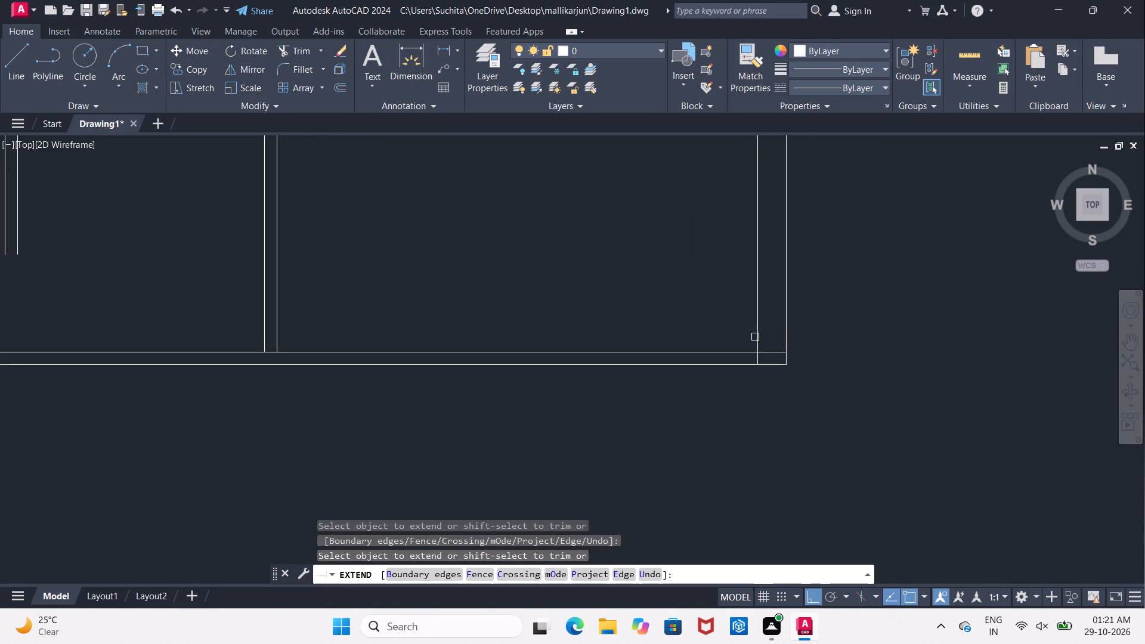
middle_click_drag(587, 348, 581, 411)
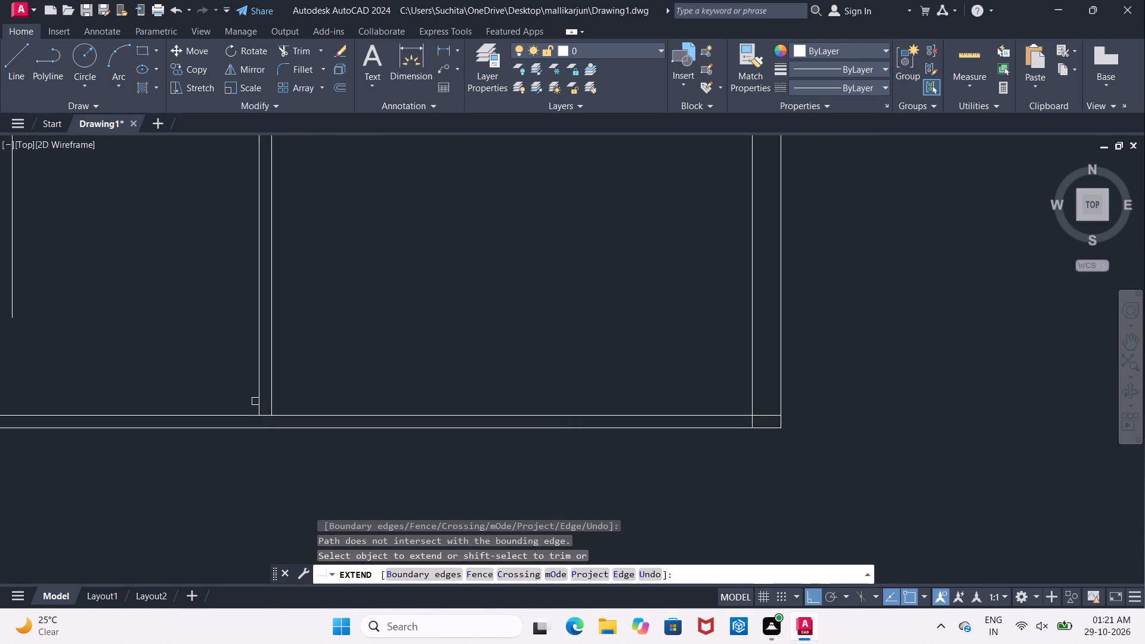
left_click(255, 401)
left_click(267, 404)
double_click(273, 405)
left_click(271, 383)
middle_click_drag(342, 384, 454, 374)
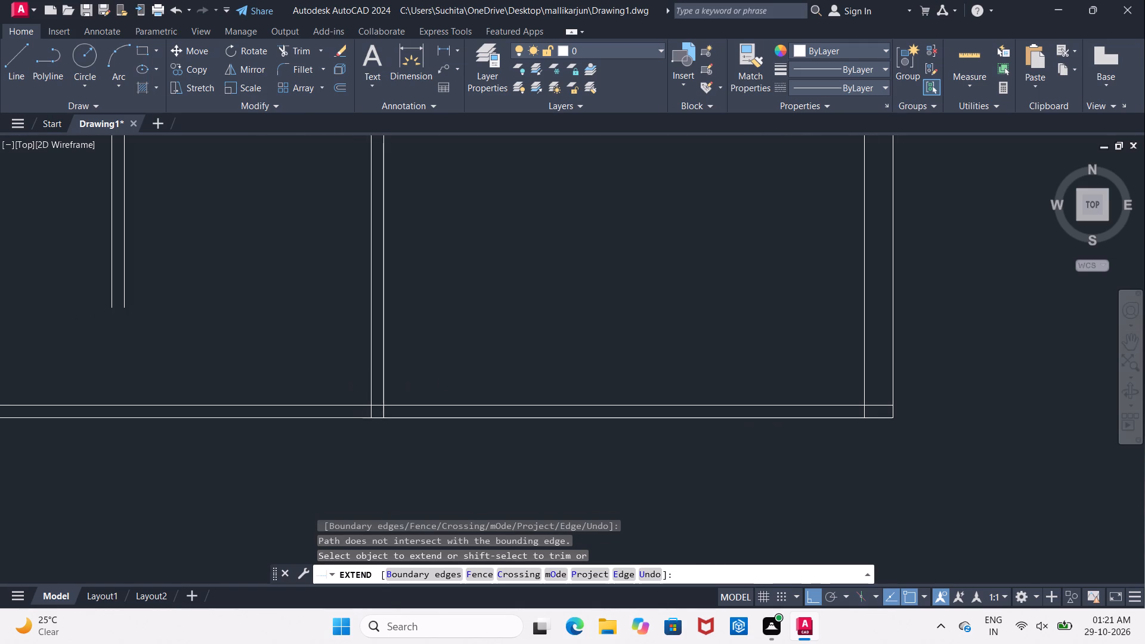
key("Escape")
Trim away both horizontal wall lines west of the easternmost partition, keeping them only under the easternmost room.
scroll(457, 426, "down", 2)
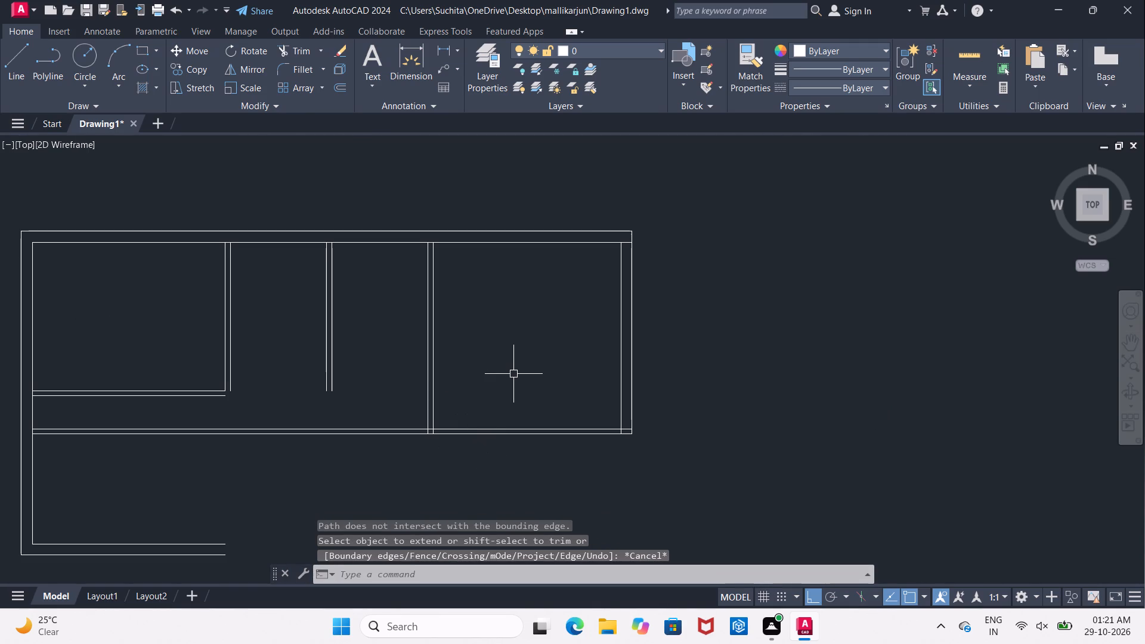
scroll(513, 373, "down", 2)
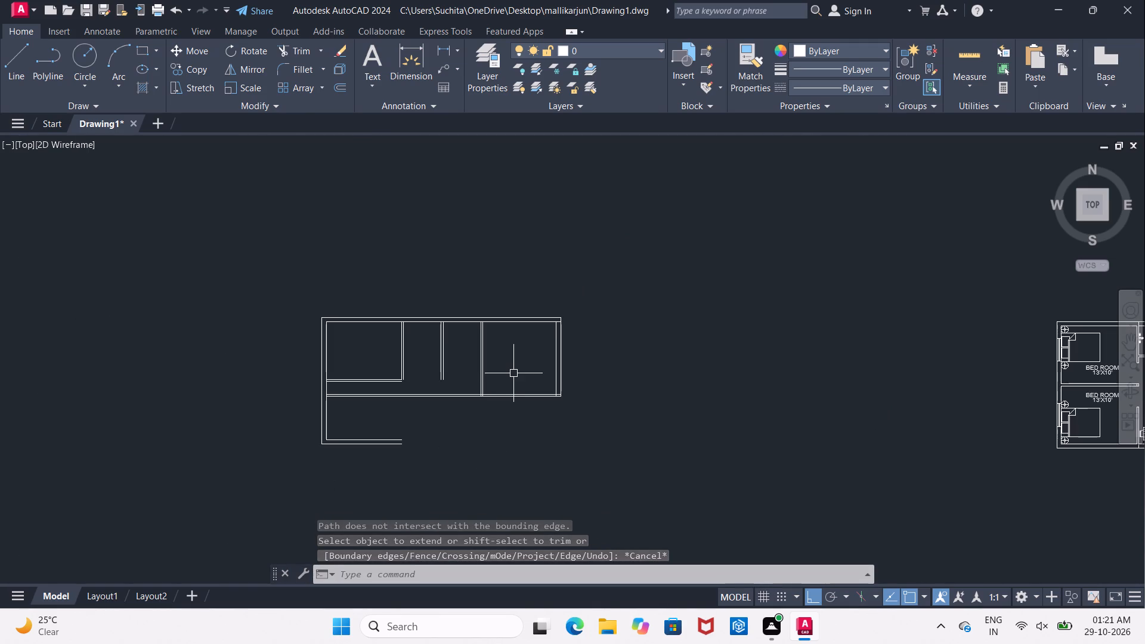
middle_click_drag(512, 395, 537, 358)
scroll(417, 379, "up", 2)
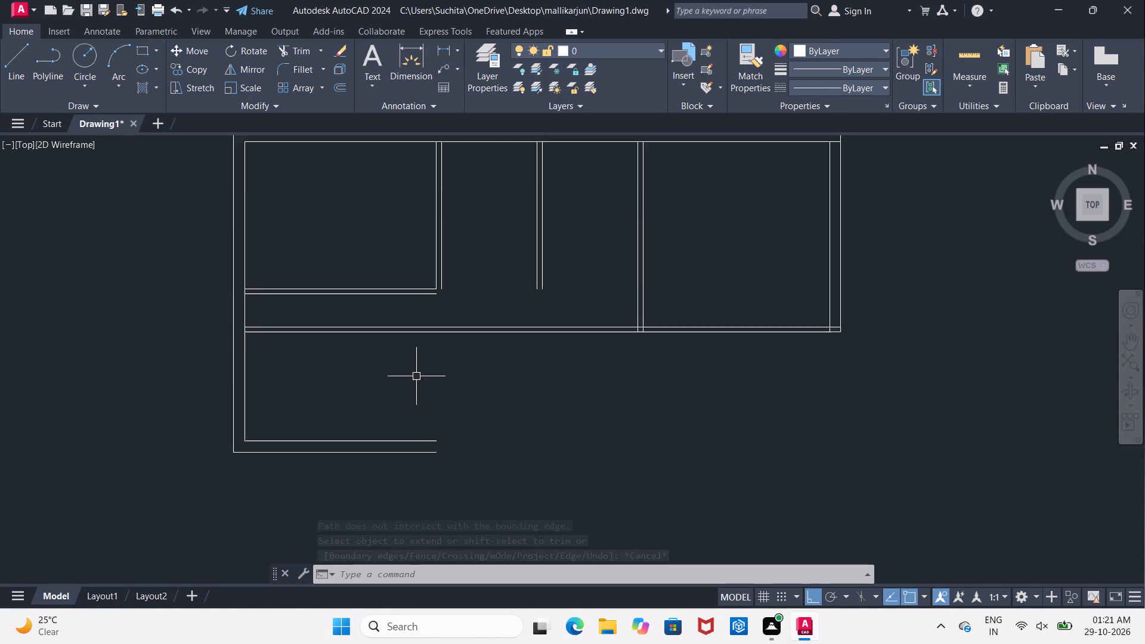
scroll(416, 376, "up", 1)
key("Escape")
type("TR")
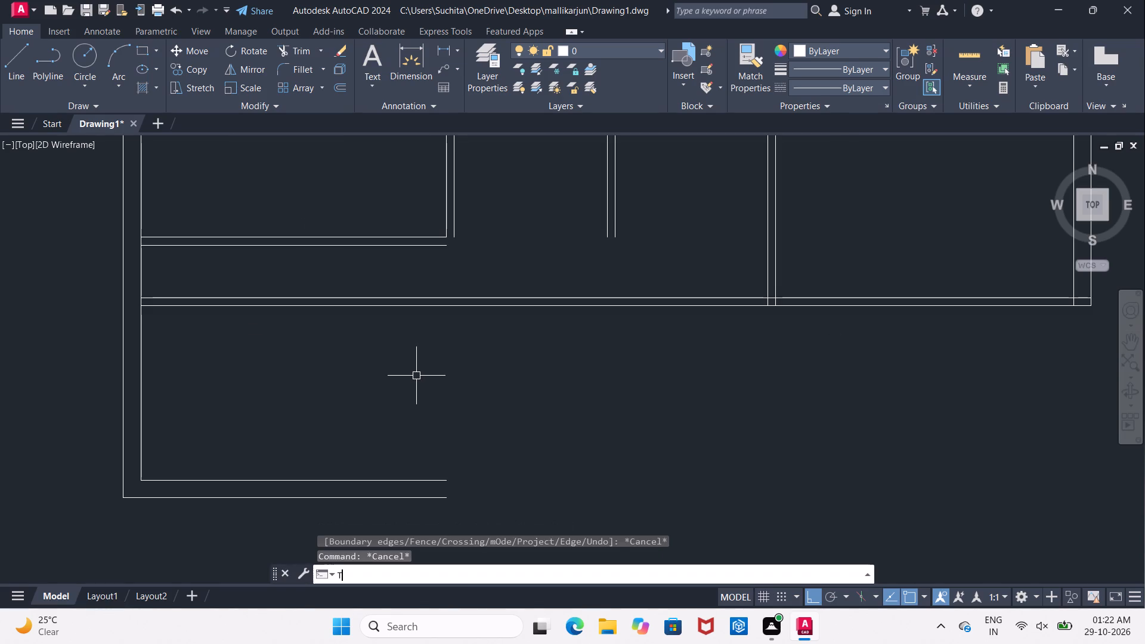
key("space")
key("space")
key("space")
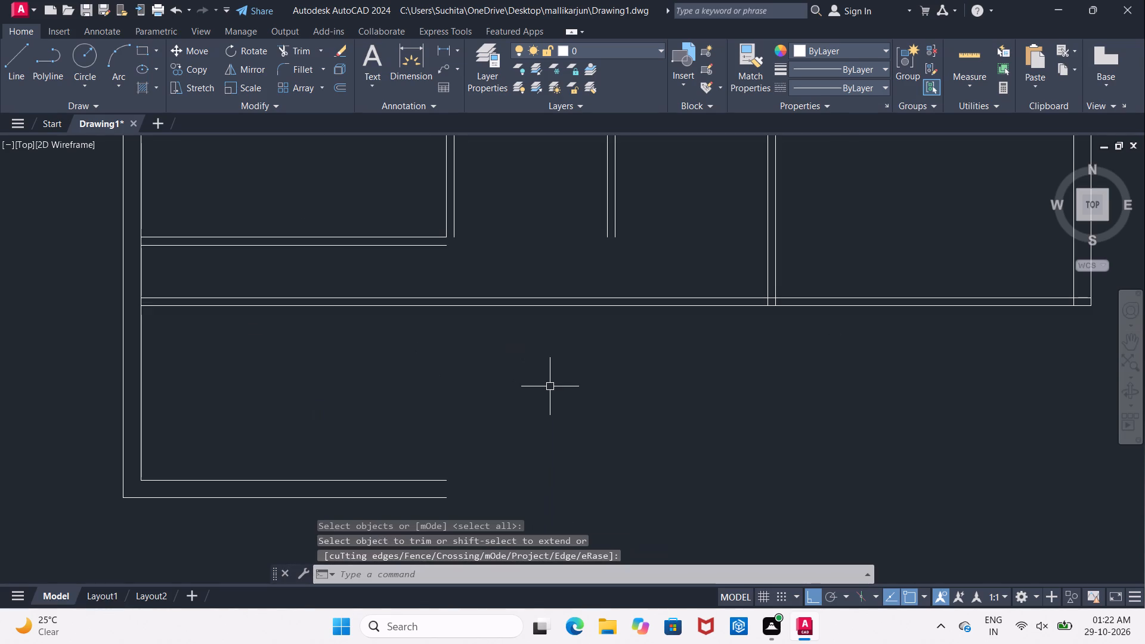
type("TR")
key("space")
key("space")
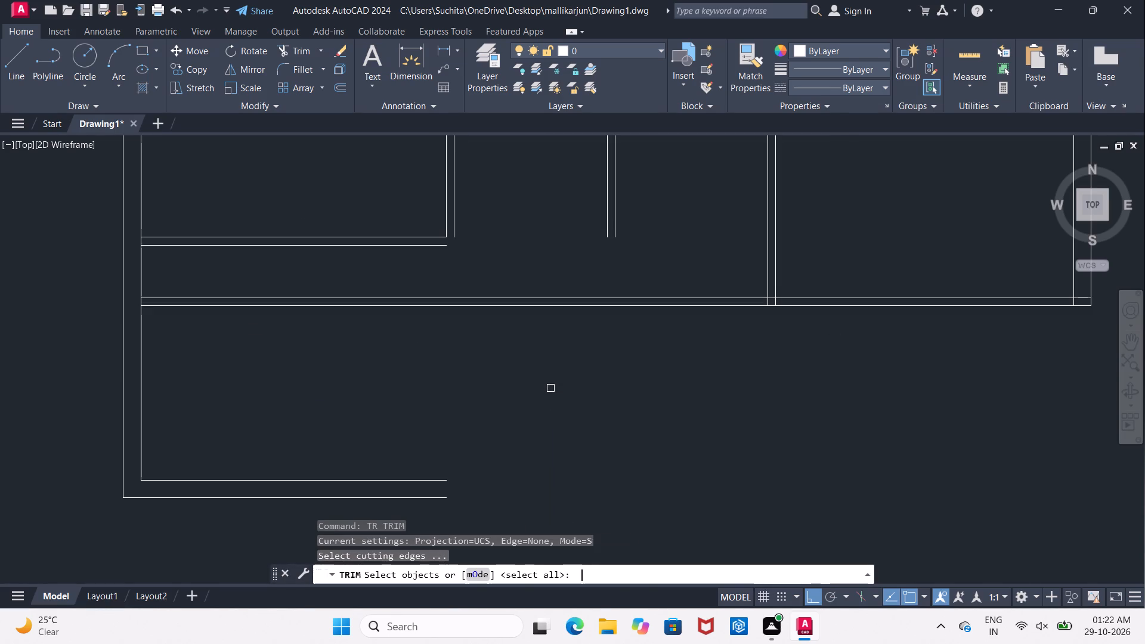
left_click_drag(682, 261, 684, 274)
left_click(693, 358)
middle_click_drag(676, 367, 525, 397)
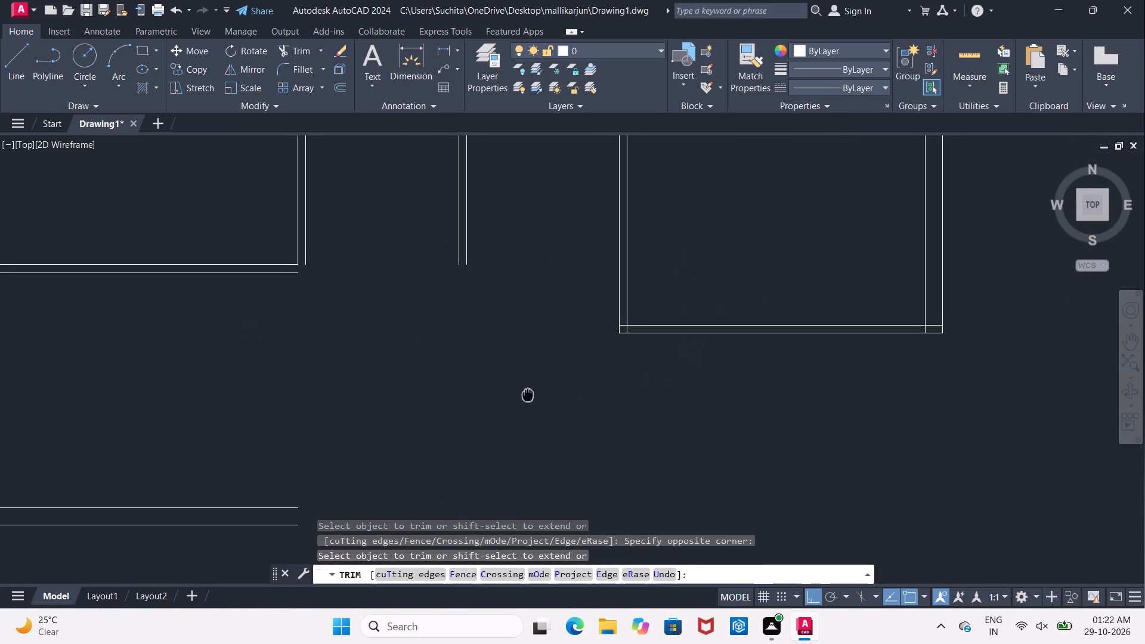
middle_click_drag(525, 397, 571, 378)
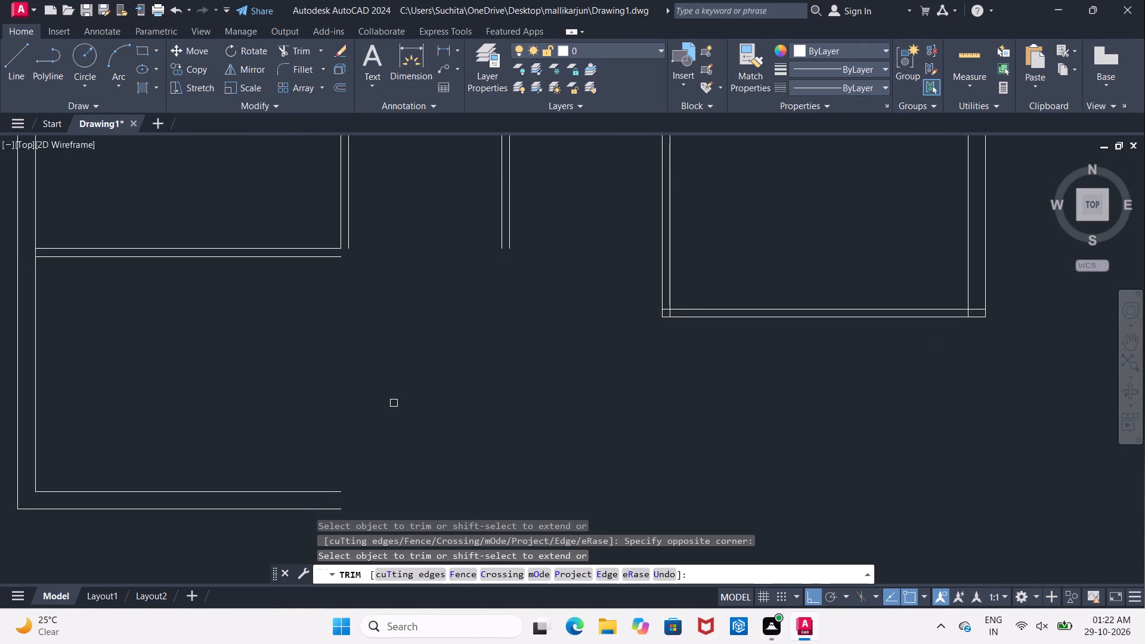
key("Escape")
Offset the southwest room's inner west wall line 13' to the east.
key("o")
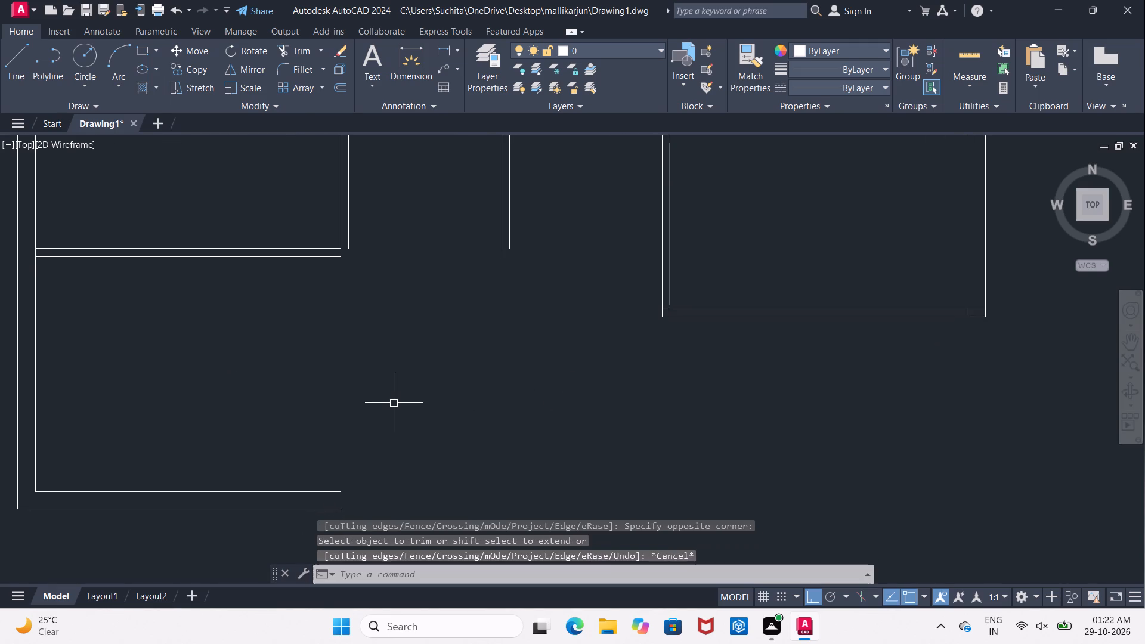
key("Return")
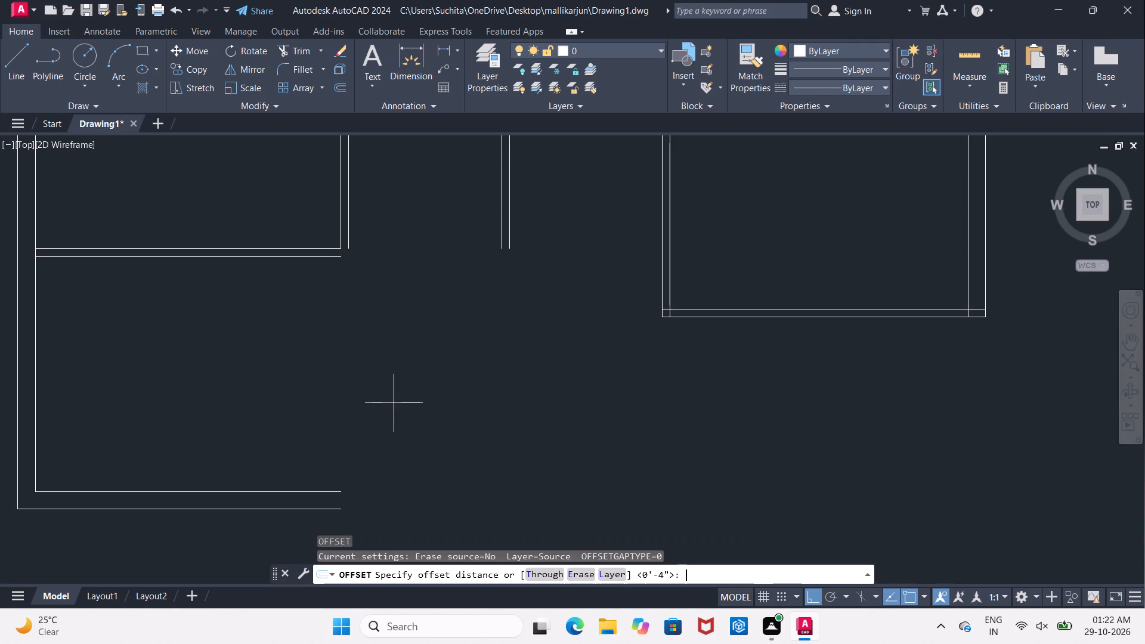
key("1")
type("3'")
key("Return")
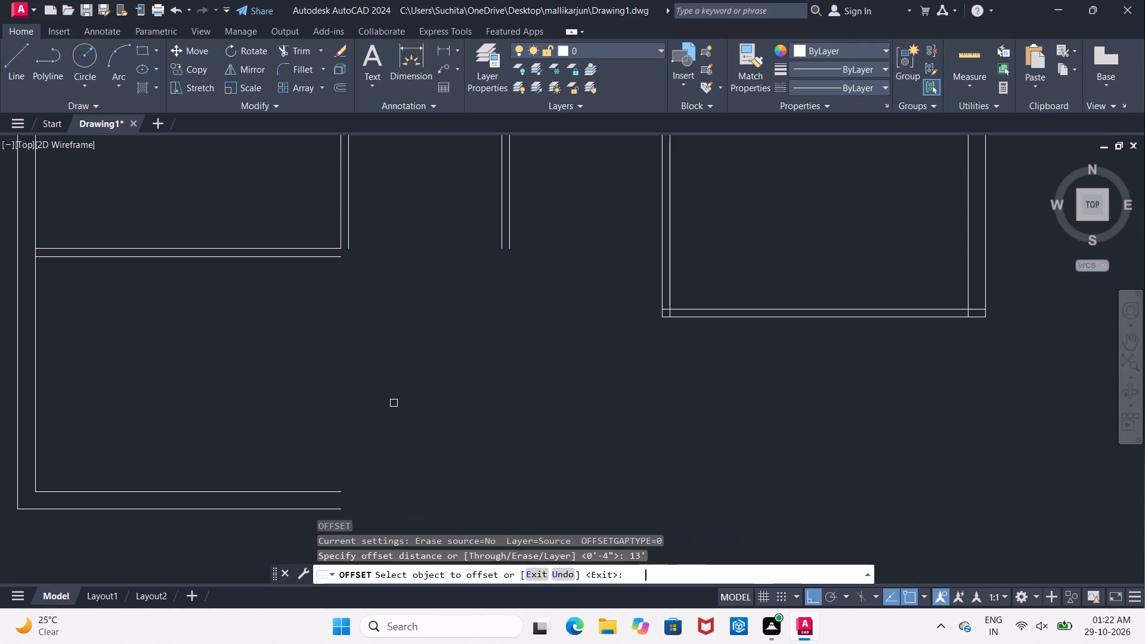
left_click(37, 438)
left_click(335, 426)
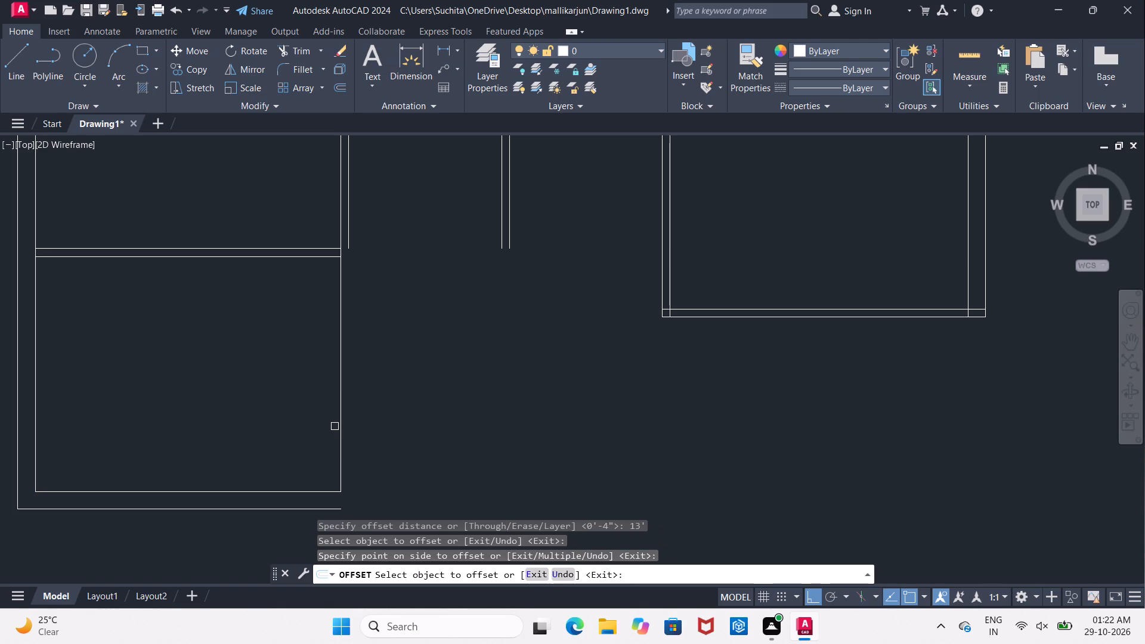
key("Return")
Offset the southwest room's new east wall line 4" to the east.
key("Return")
type("4\"")
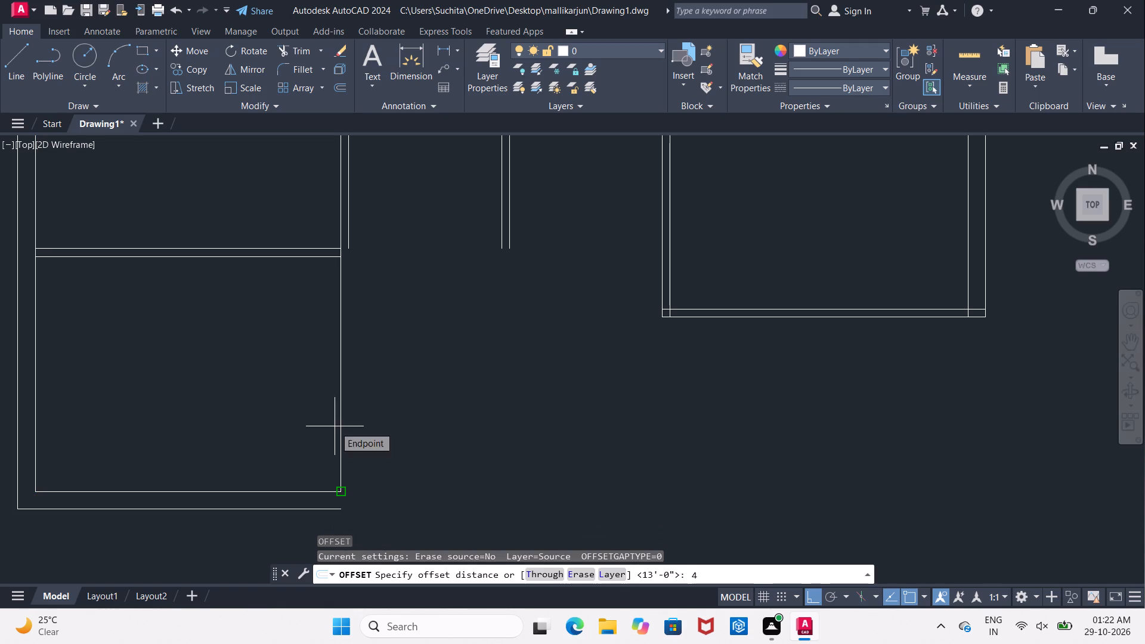
key("Return")
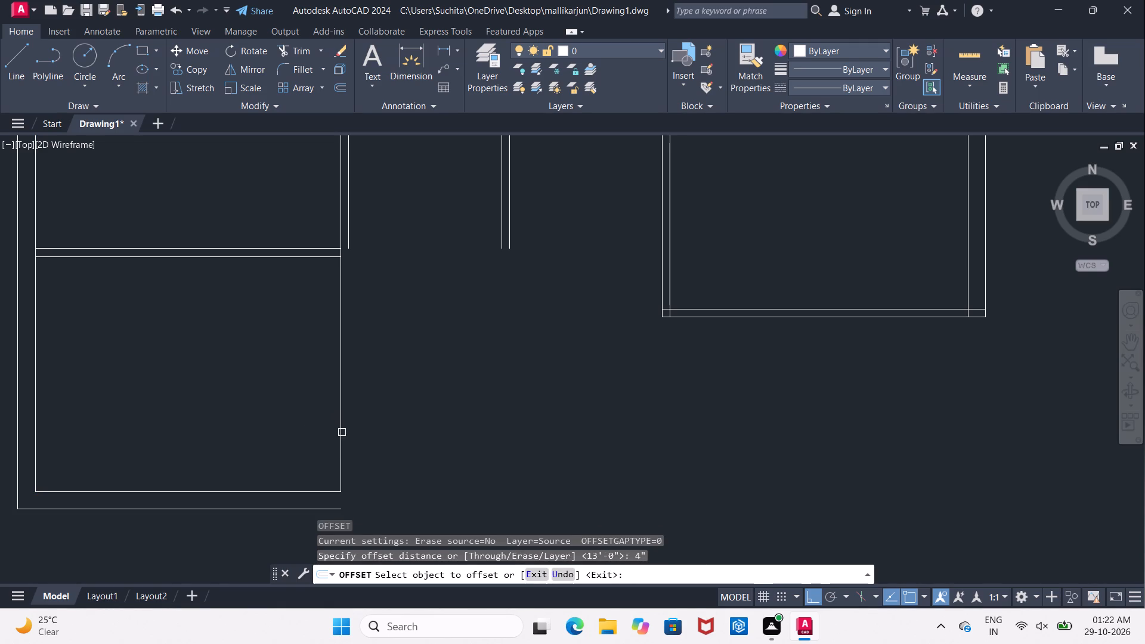
left_click(342, 432)
left_click(391, 444)
middle_click_drag(394, 464, 369, 415)
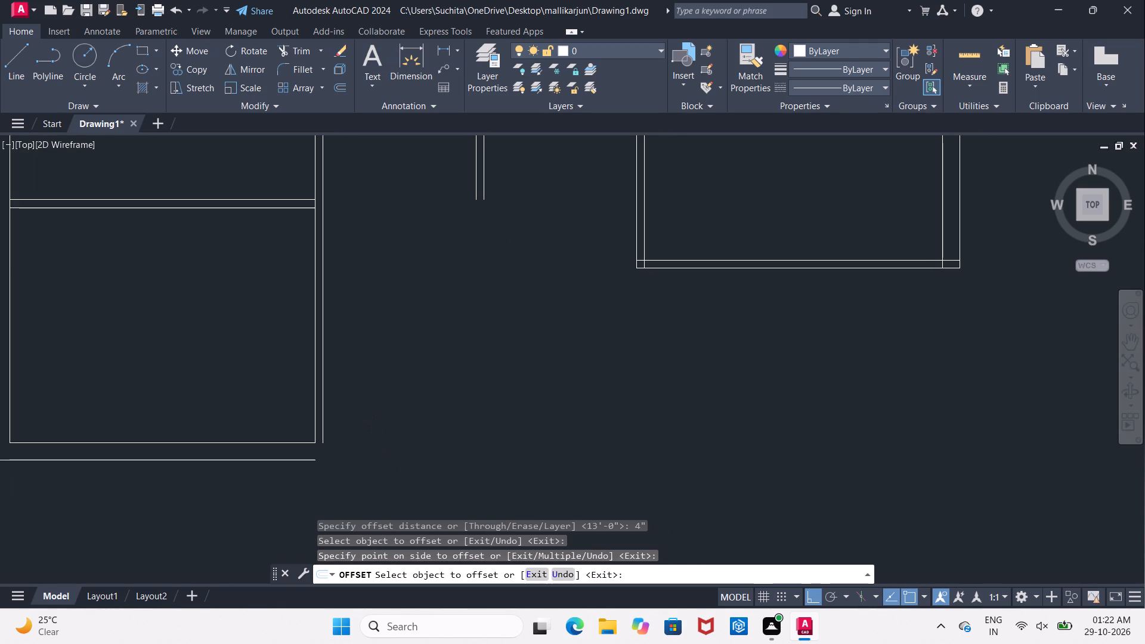
key("Escape")
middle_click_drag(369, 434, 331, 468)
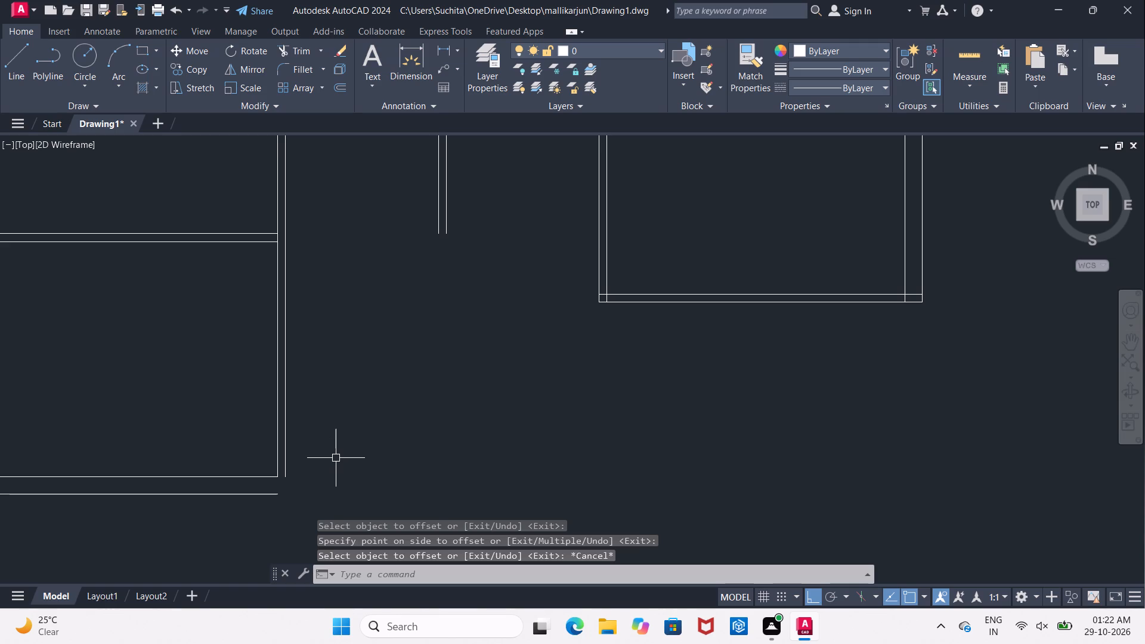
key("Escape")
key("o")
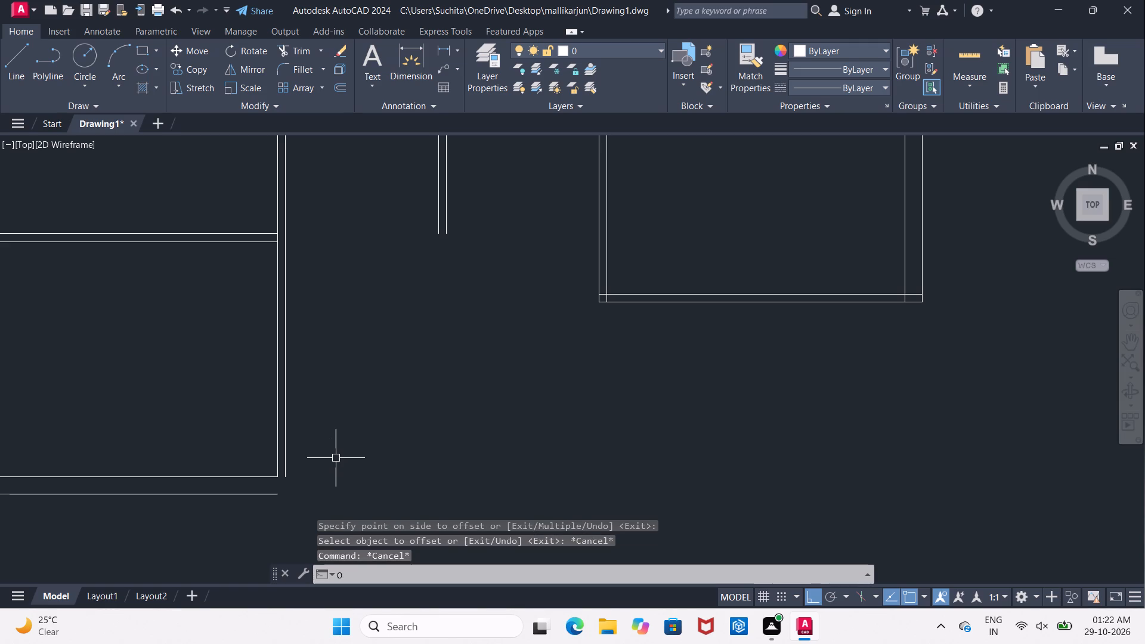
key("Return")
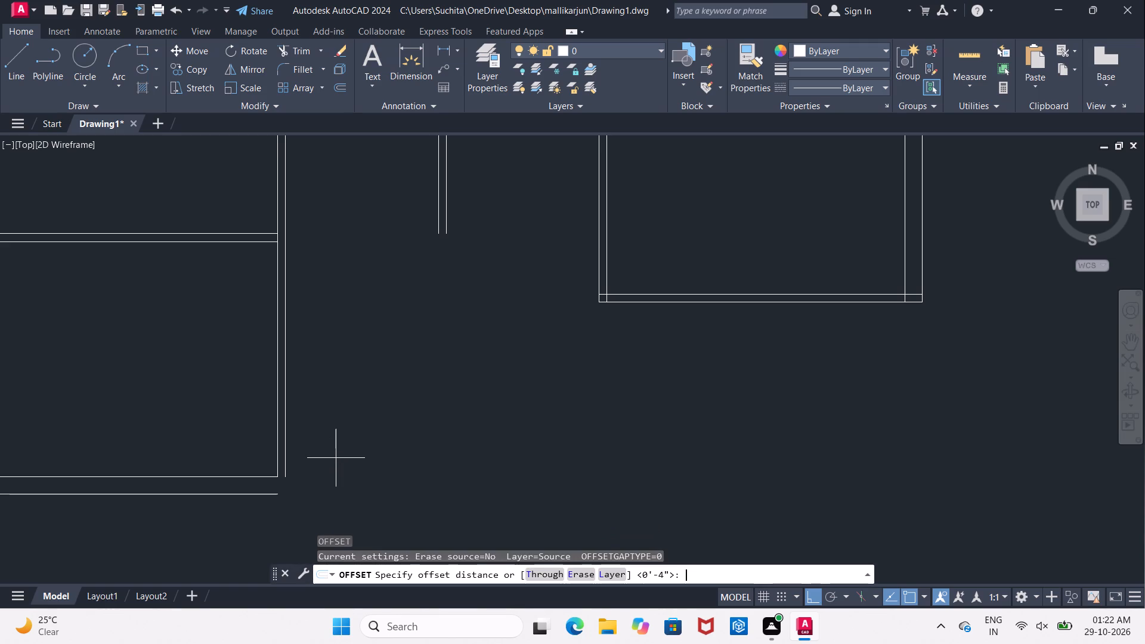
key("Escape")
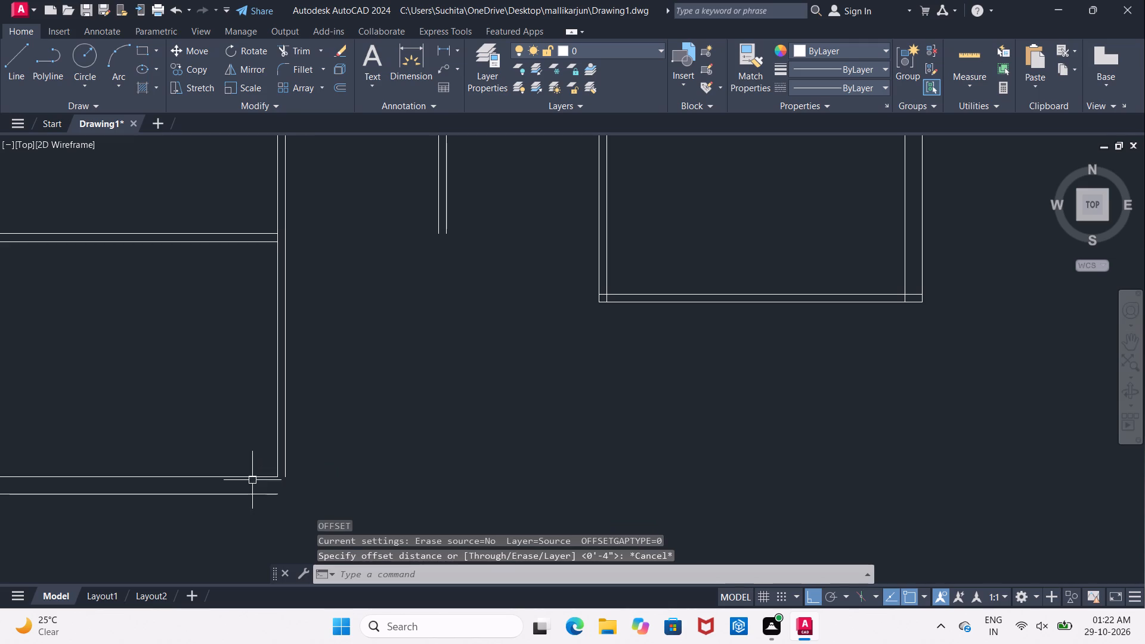
Stretch the east end of the inner south wall line eastward past the easternmost room's outer wall.
left_click(252, 480)
left_click(280, 479)
left_click(1047, 404)
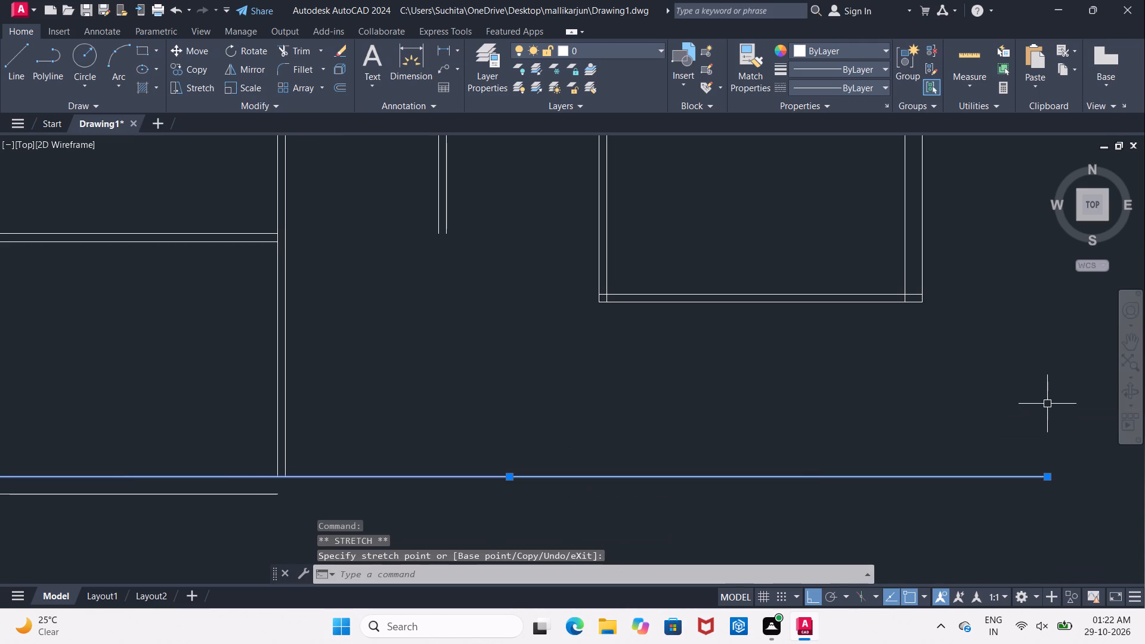
middle_click_drag(818, 460, 788, 394)
key("Escape")
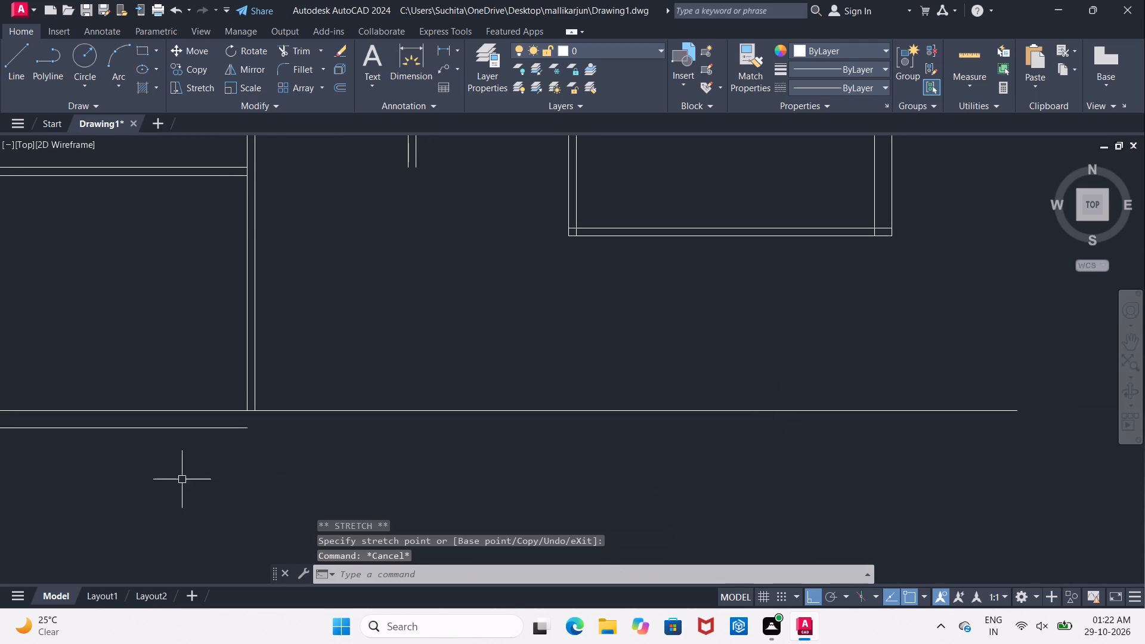
Stretch the east end of the outer south wall line eastward to match the inner south wall line's end.
left_click(206, 431)
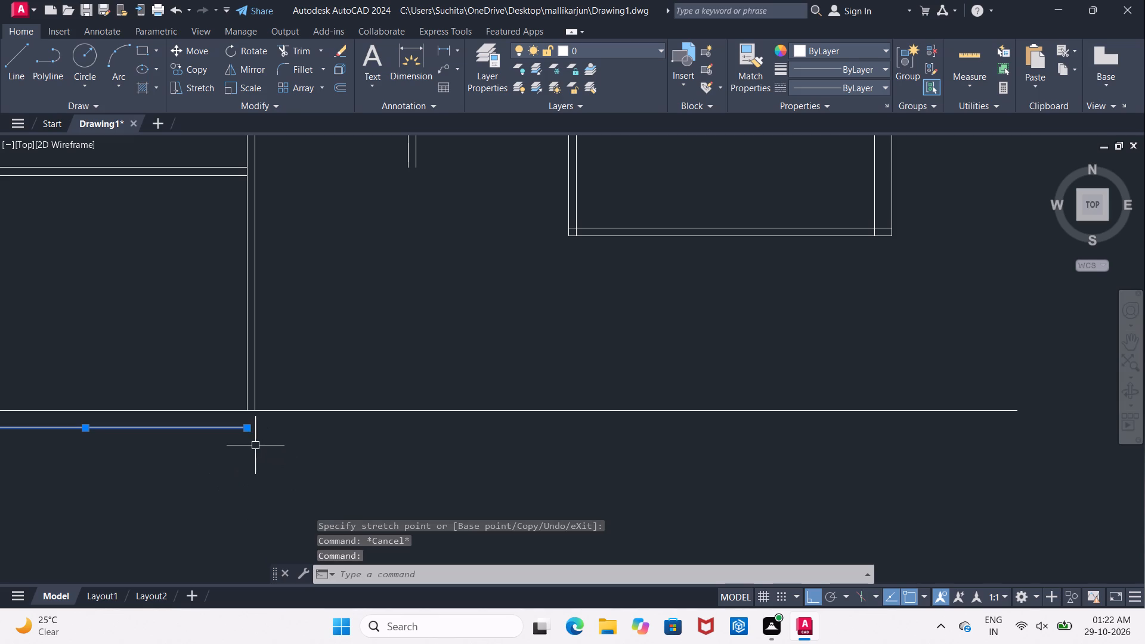
left_click(246, 426)
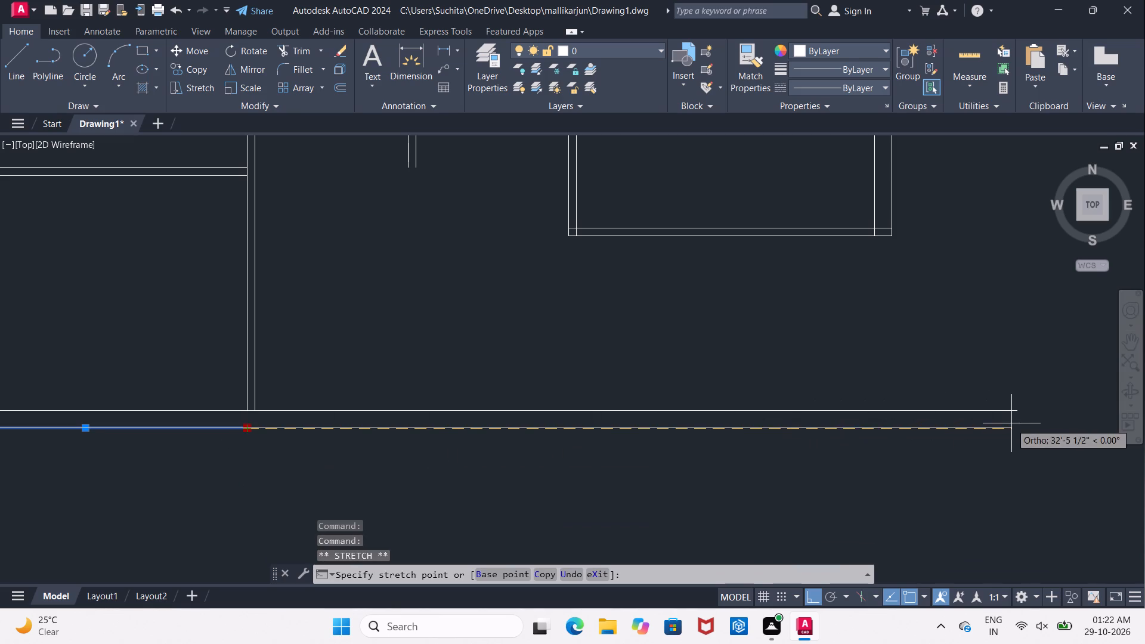
left_click(1017, 423)
key("Escape")
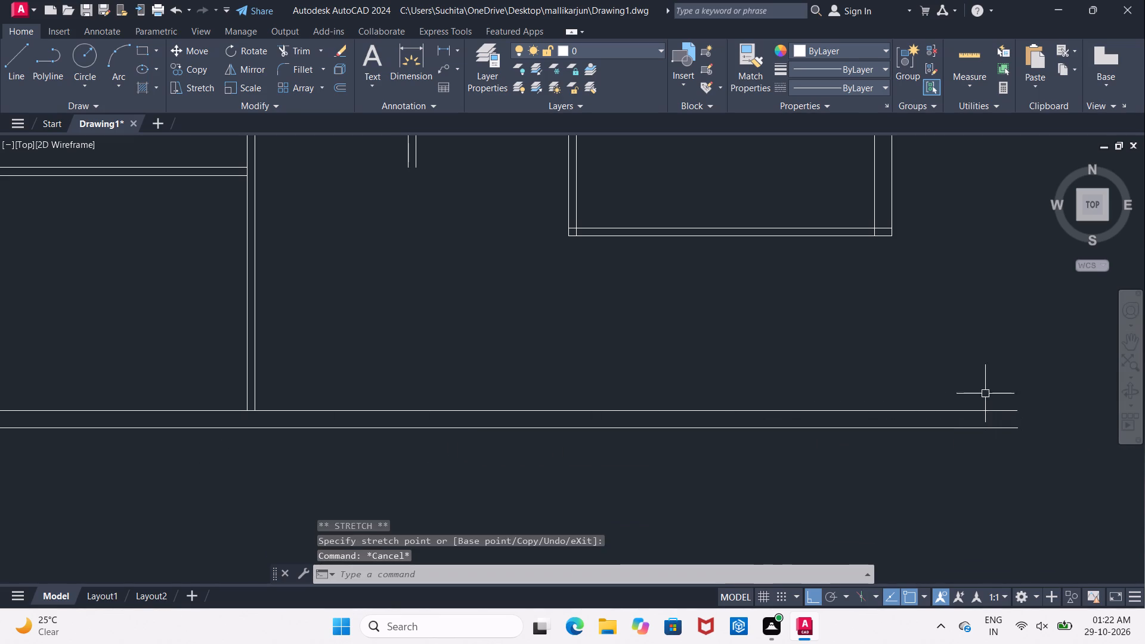
Extend the easternmost room's inner east wall line south through the inner south wall line to the outer one.
middle_click_drag(980, 373, 606, 467)
scroll(605, 470, "down", 4)
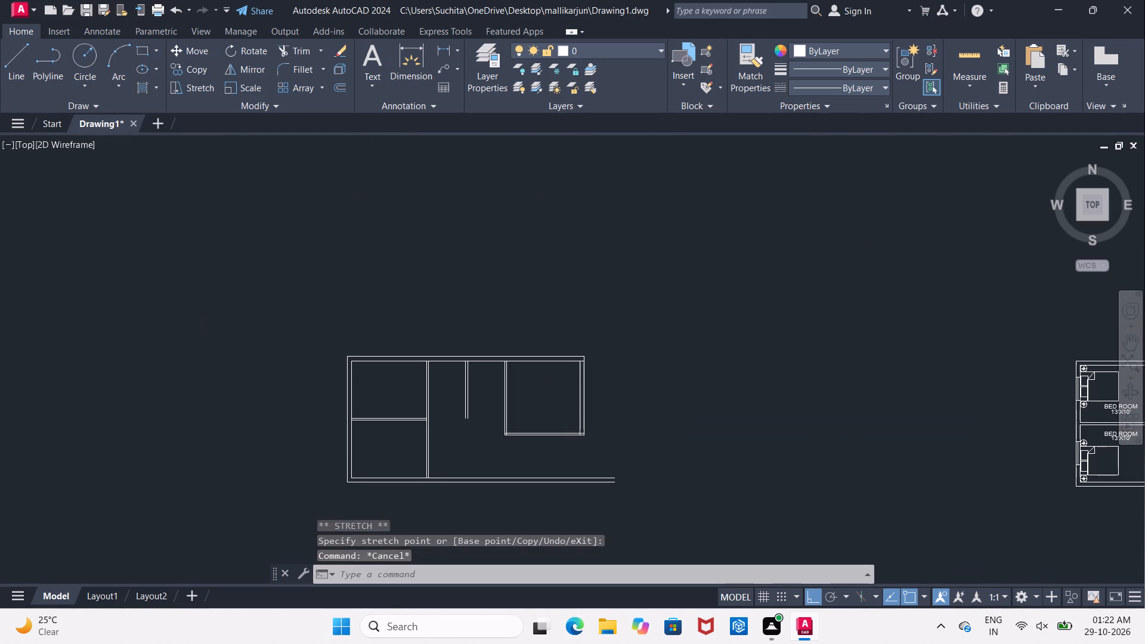
middle_click_drag(604, 470, 537, 463)
scroll(530, 460, "up", 2)
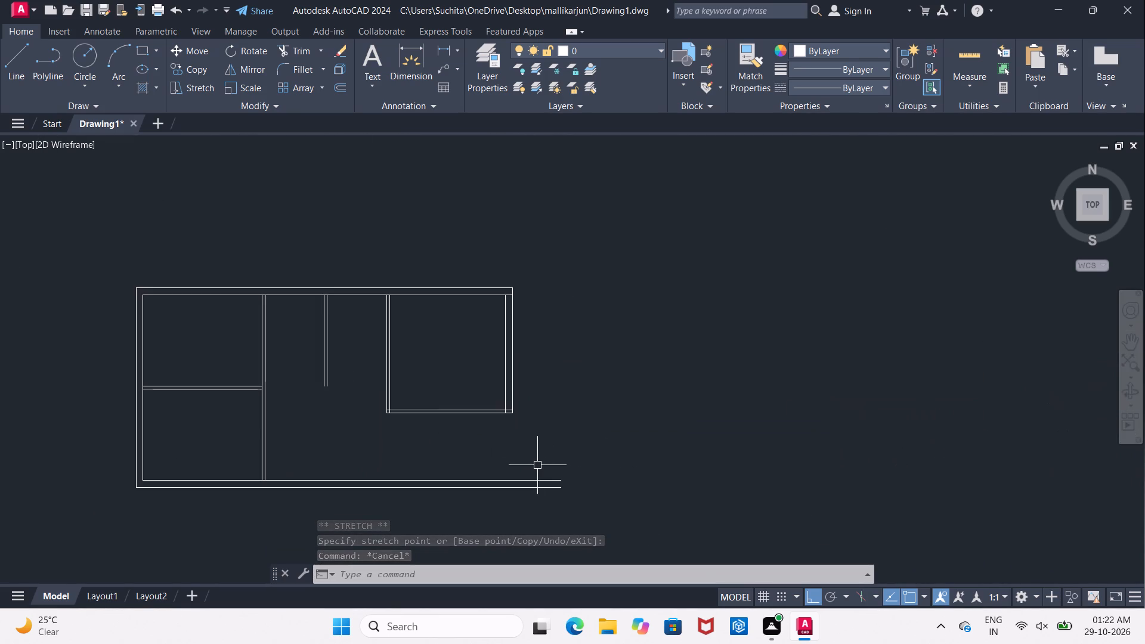
scroll(538, 466, "down", 1)
middle_click_drag(538, 466, 477, 423)
scroll(465, 422, "up", 3)
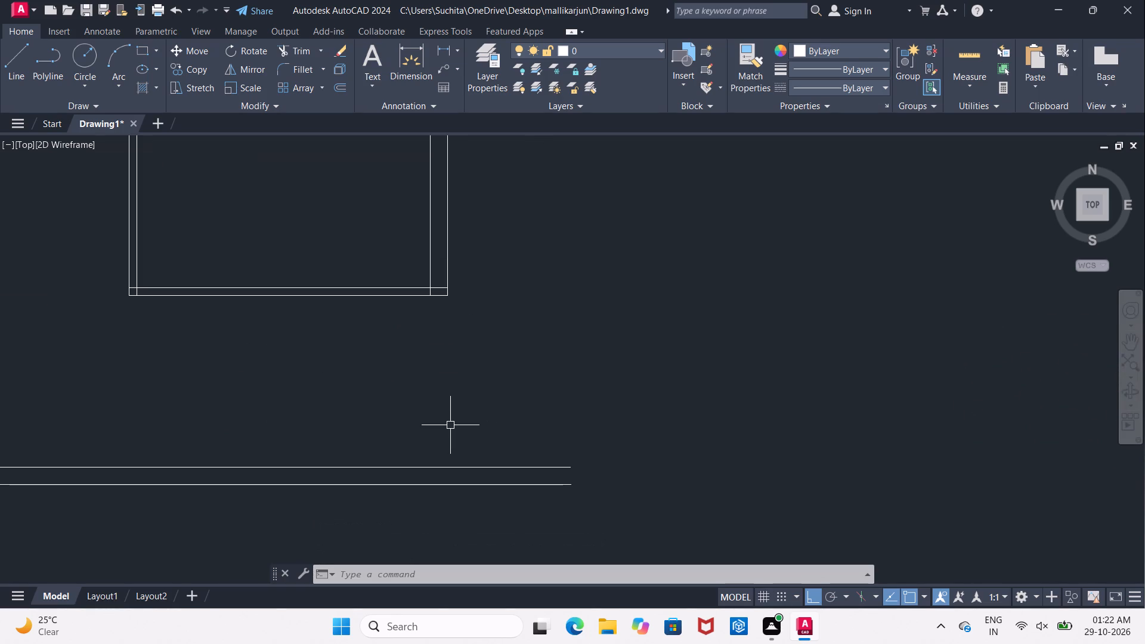
key("Escape")
type("EX")
key("space")
key("space")
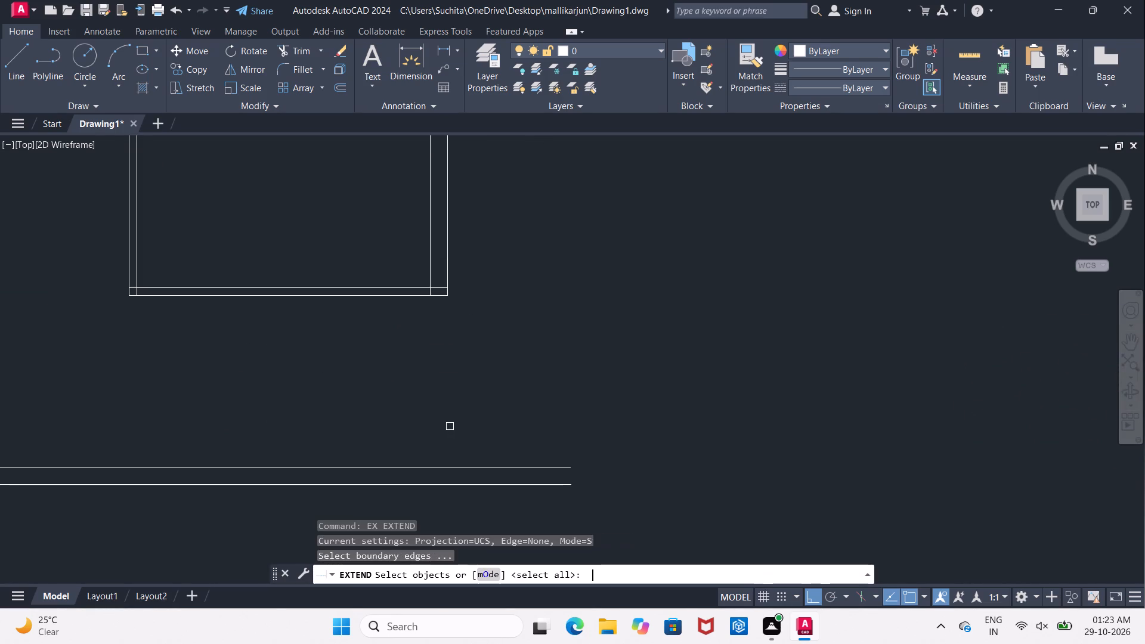
left_click(430, 268)
left_click(429, 278)
middle_click_drag(494, 396, 429, 441)
middle_click_drag(428, 432, 430, 384)
middle_click_drag(426, 401, 423, 421)
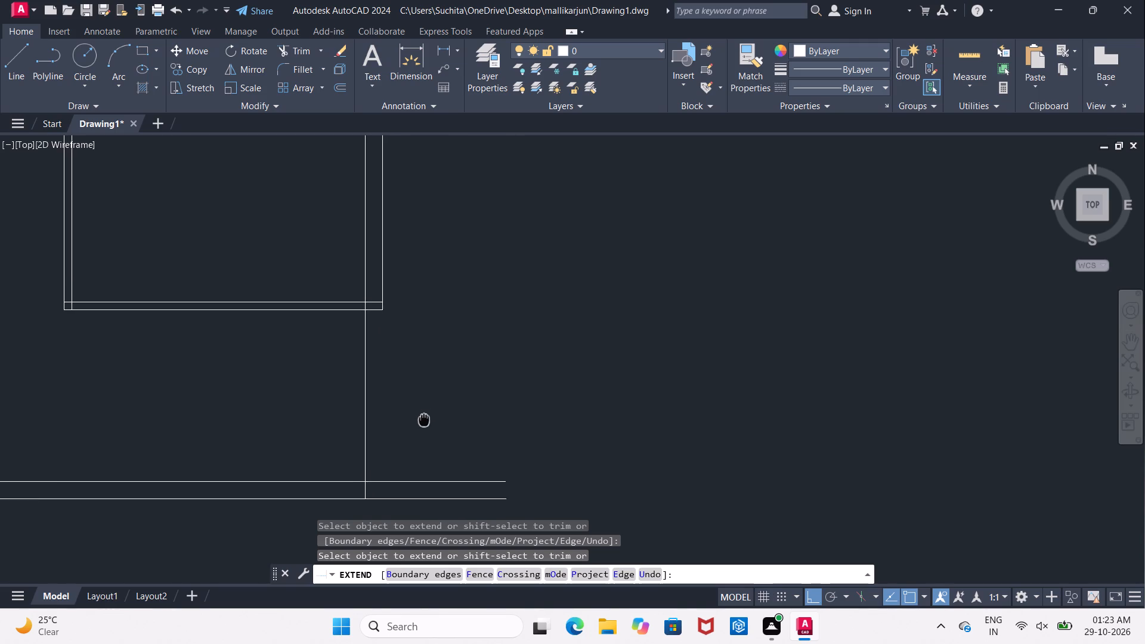
middle_click_drag(423, 421, 421, 405)
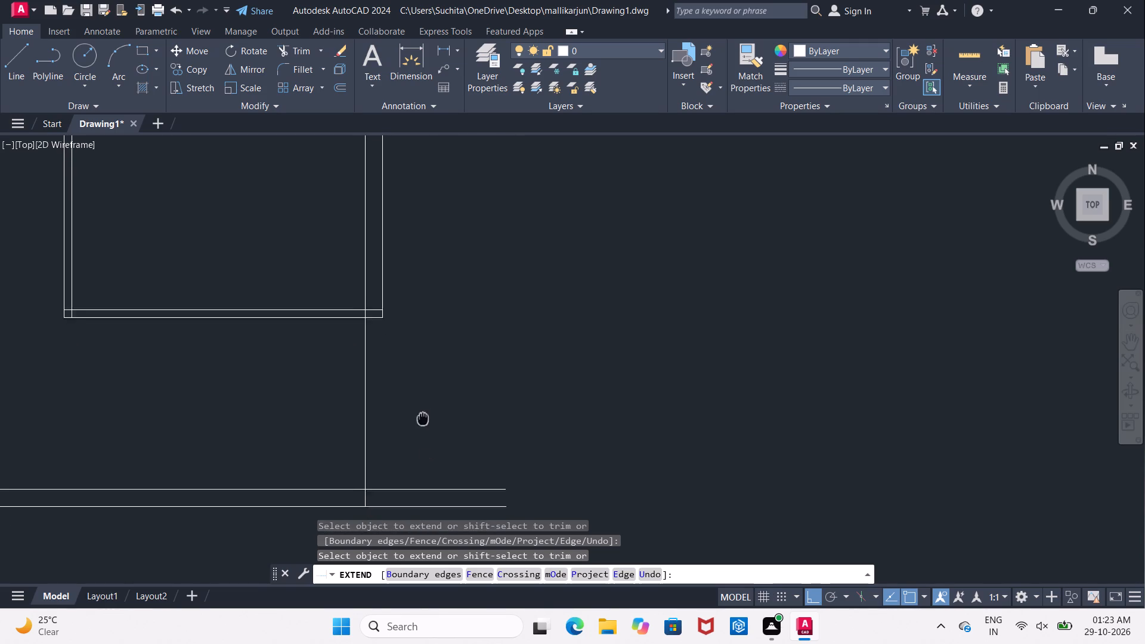
middle_click_drag(421, 405, 421, 392)
key("Escape")
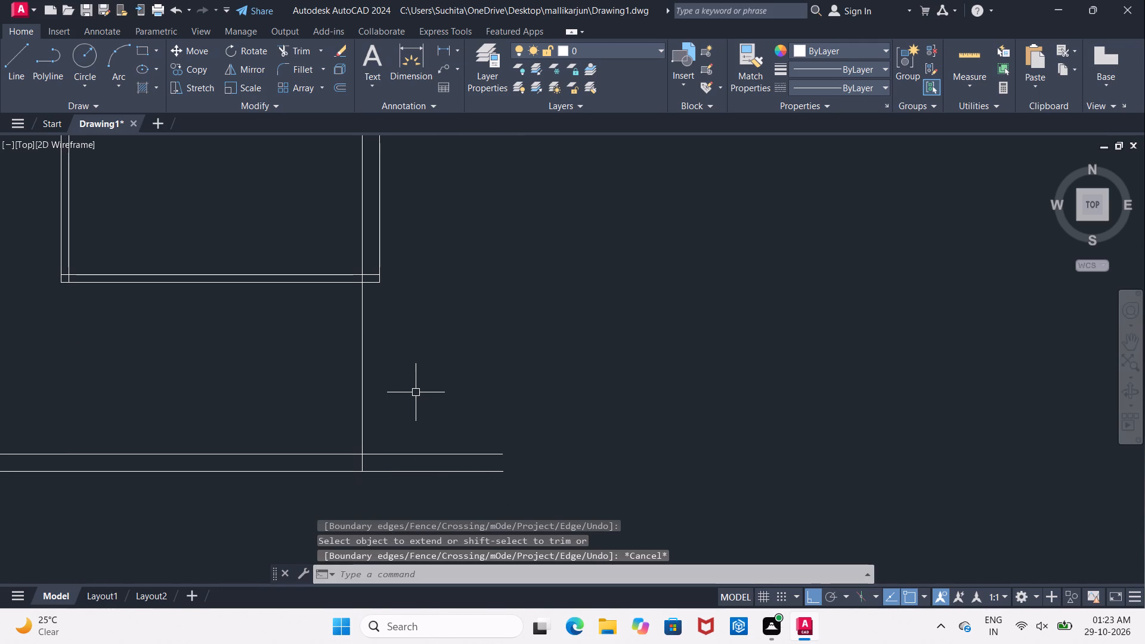
Offset the extended inner east wall line 3' to the east.
key("o")
key("Return")
type("3'")
key("Return")
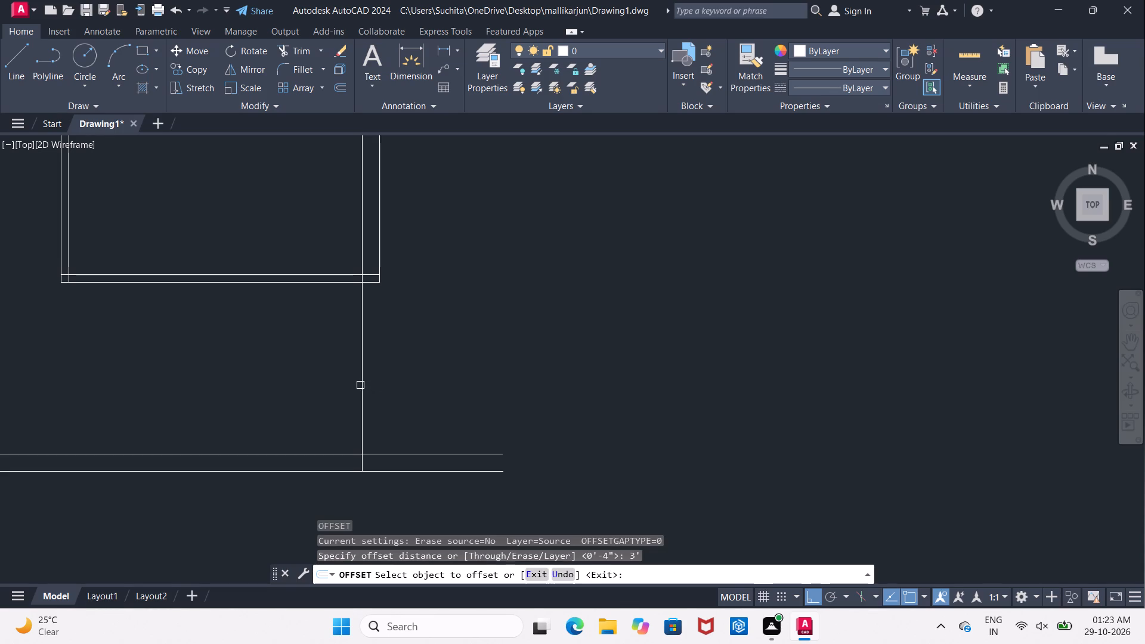
left_click(363, 388)
left_click(605, 388)
scroll(553, 386, "down", 3)
middle_click_drag(561, 367, 510, 414)
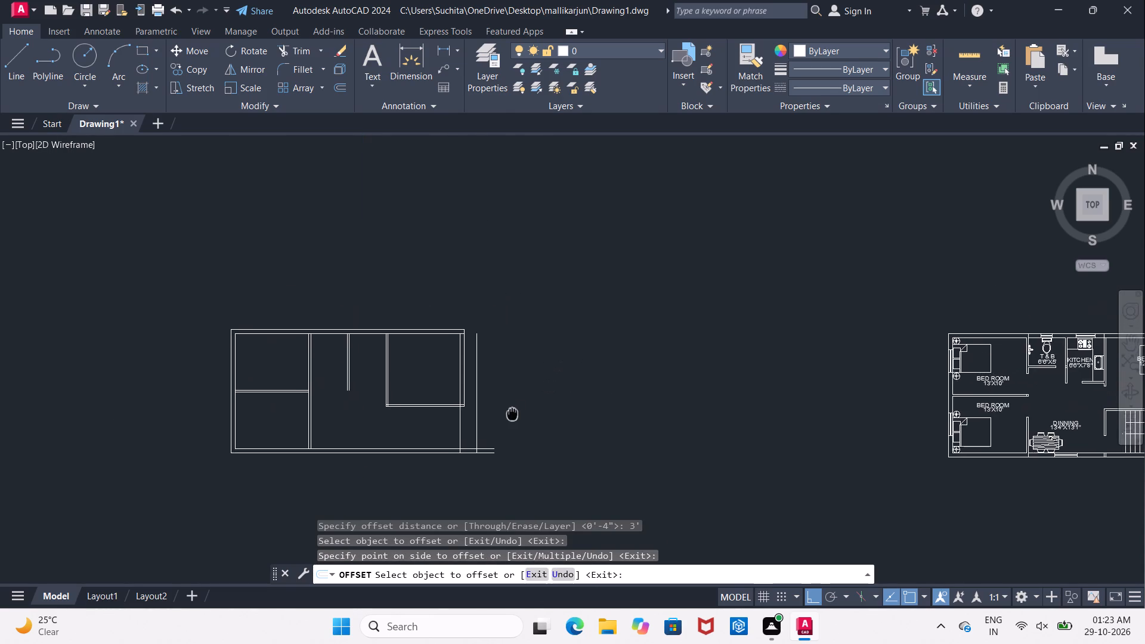
middle_click_drag(510, 414, 508, 414)
scroll(498, 392, "up", 2)
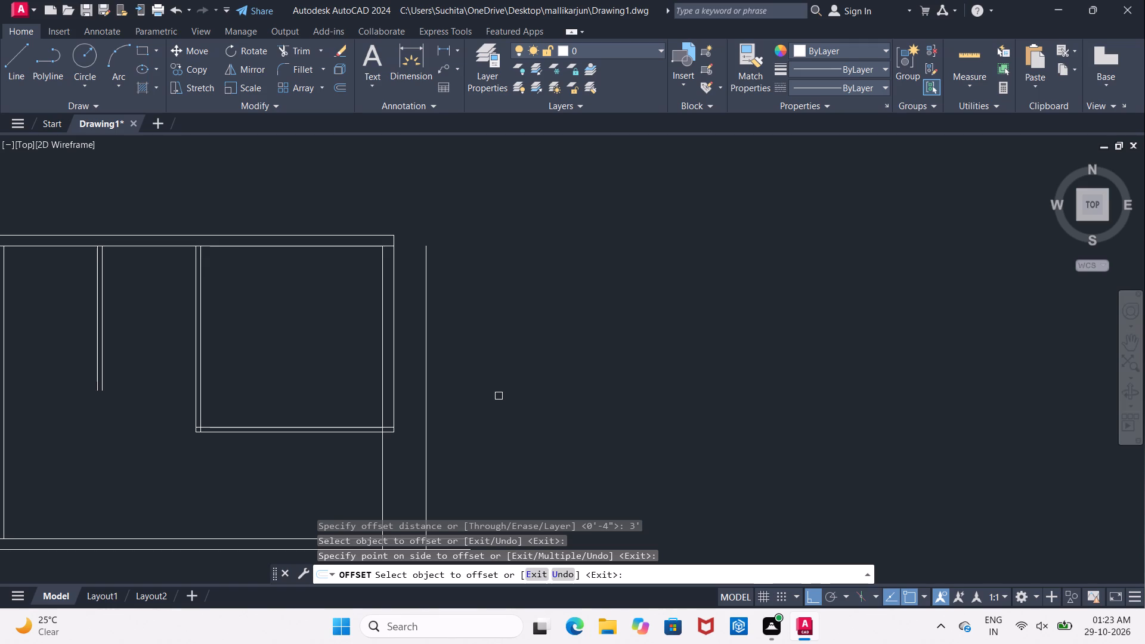
key("Escape")
Offset the new easternmost wall line 4" to the west.
key("o")
key("Return")
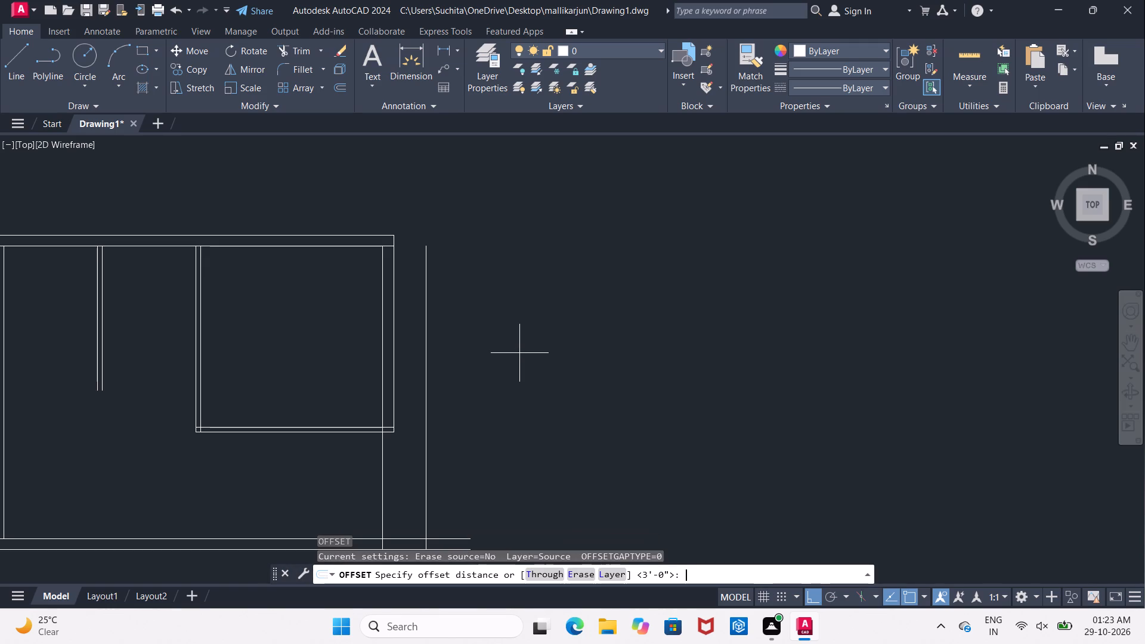
type("4\"")
key("Return")
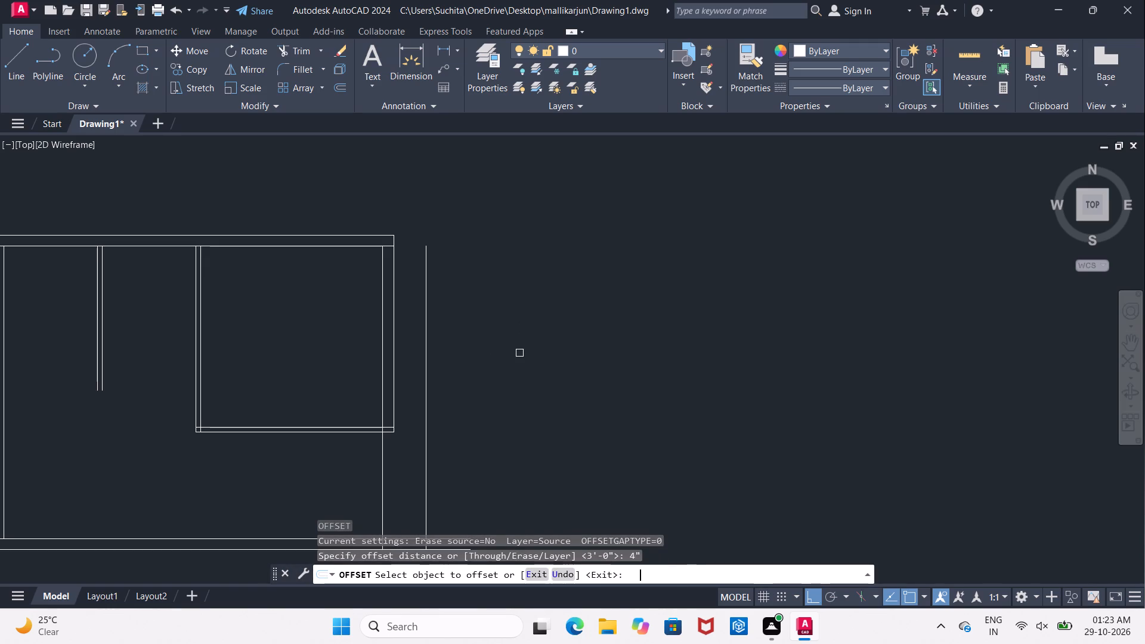
scroll(533, 346, "up", 2)
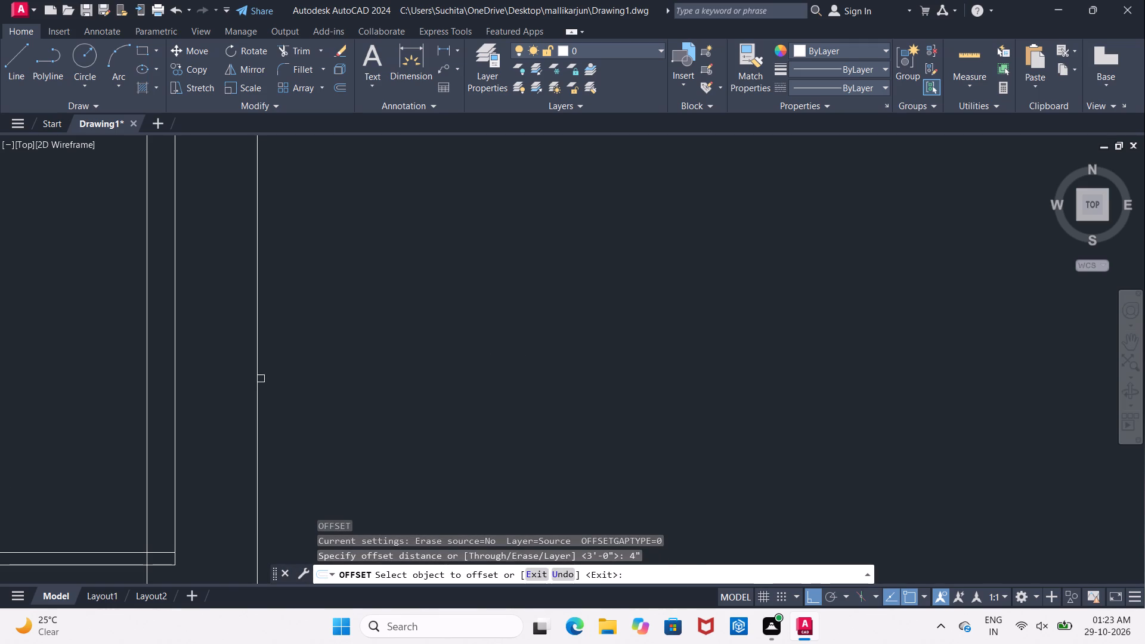
left_click(258, 382)
left_click(226, 384)
scroll(226, 384, "down", 3)
middle_click_drag(222, 379, 352, 415)
scroll(344, 398, "up", 3)
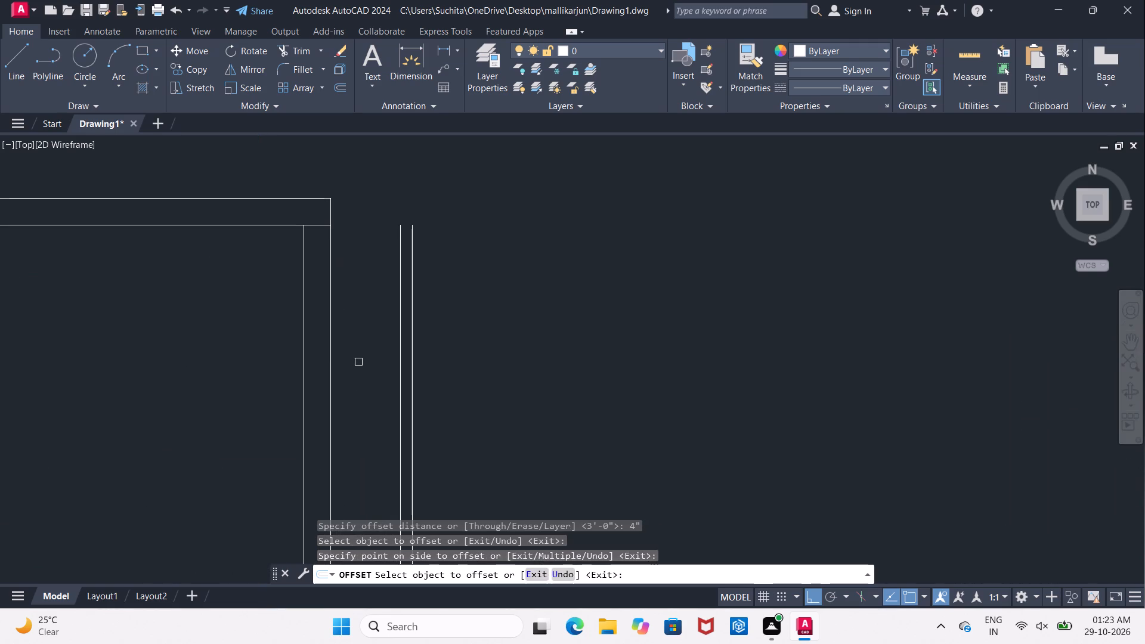
key("Escape")
key("e")
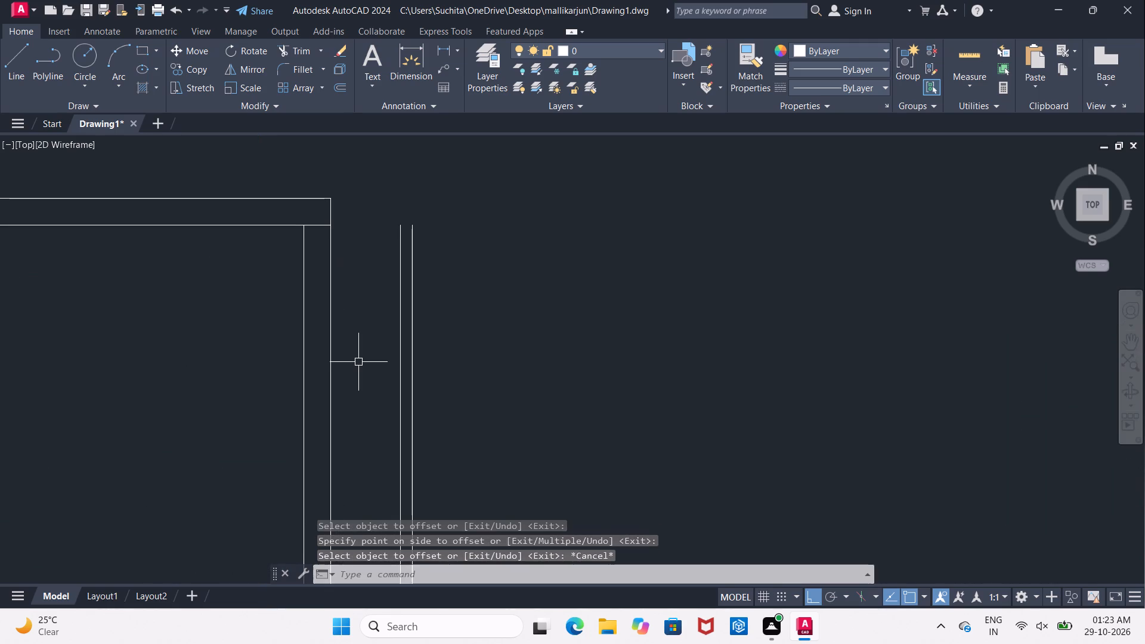
key("Escape")
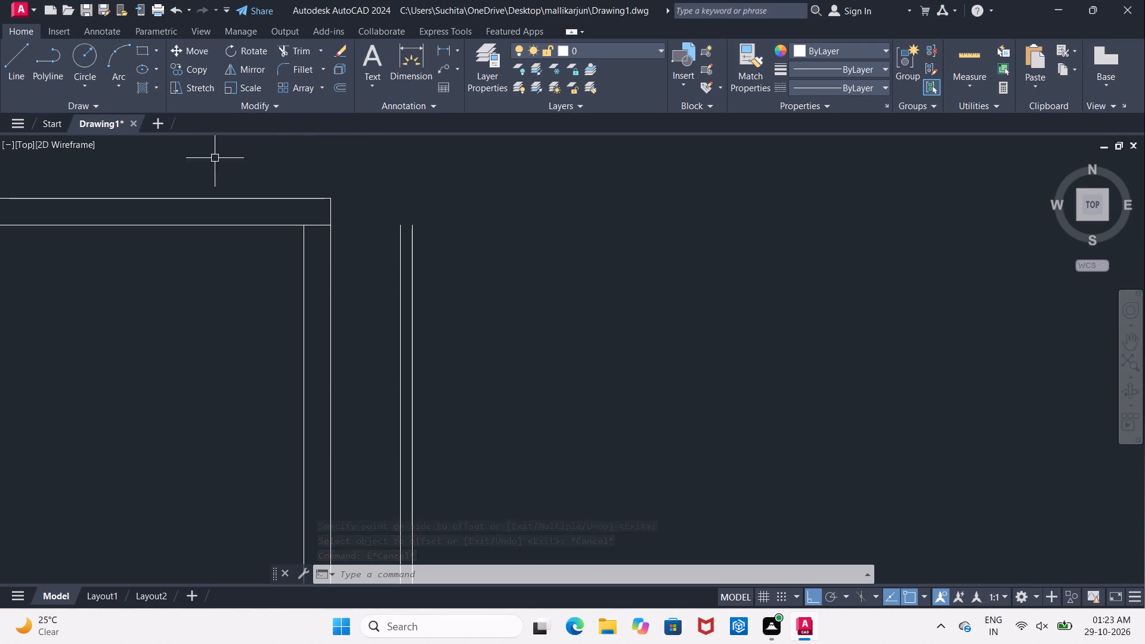
Fillet the outer north wall line with the easternmost vertical wall line to form the northeast outer corner.
left_click(288, 67)
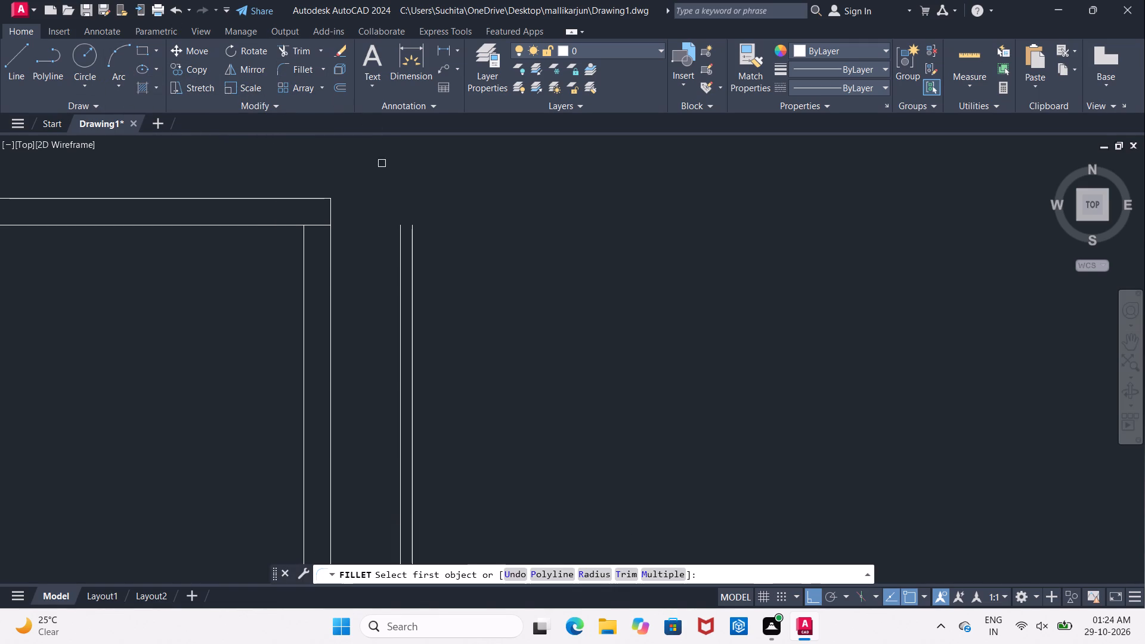
left_click(283, 200)
left_click(411, 233)
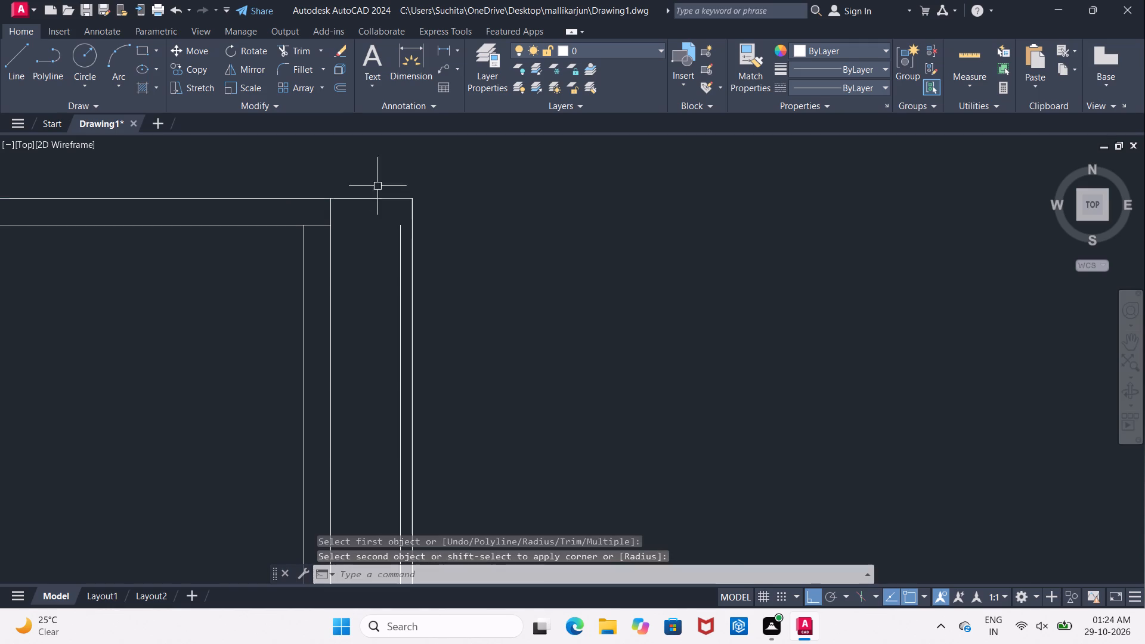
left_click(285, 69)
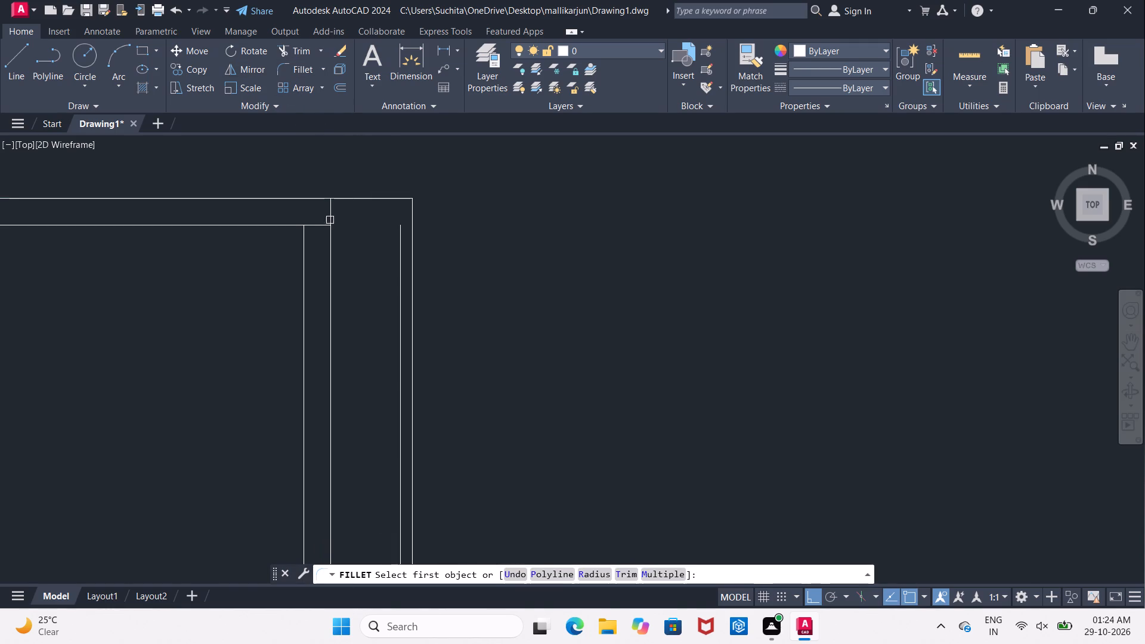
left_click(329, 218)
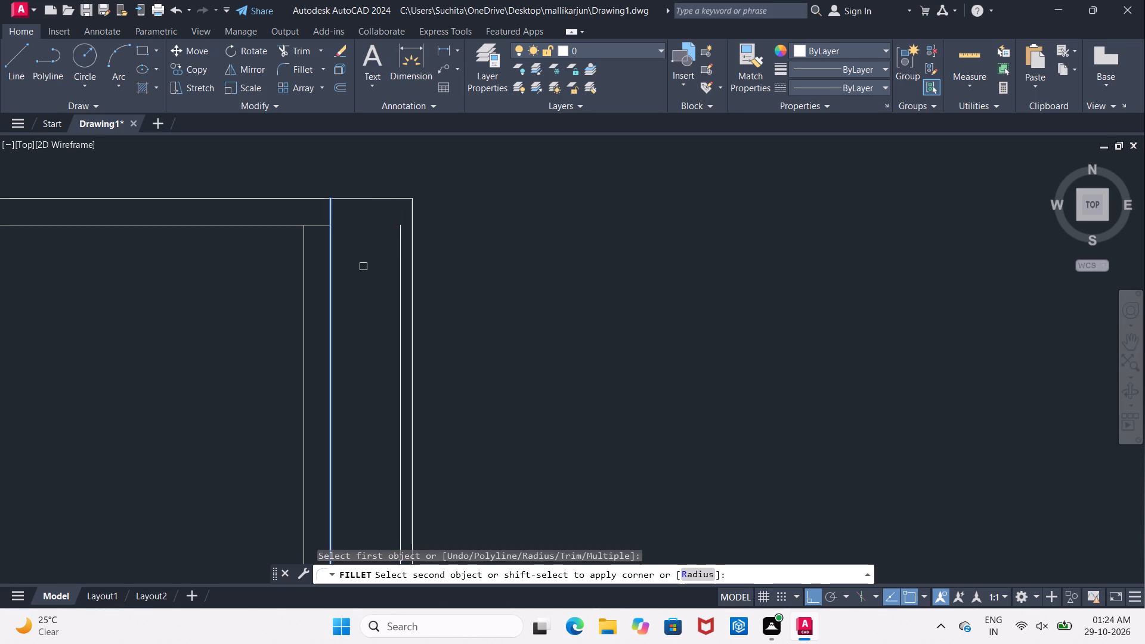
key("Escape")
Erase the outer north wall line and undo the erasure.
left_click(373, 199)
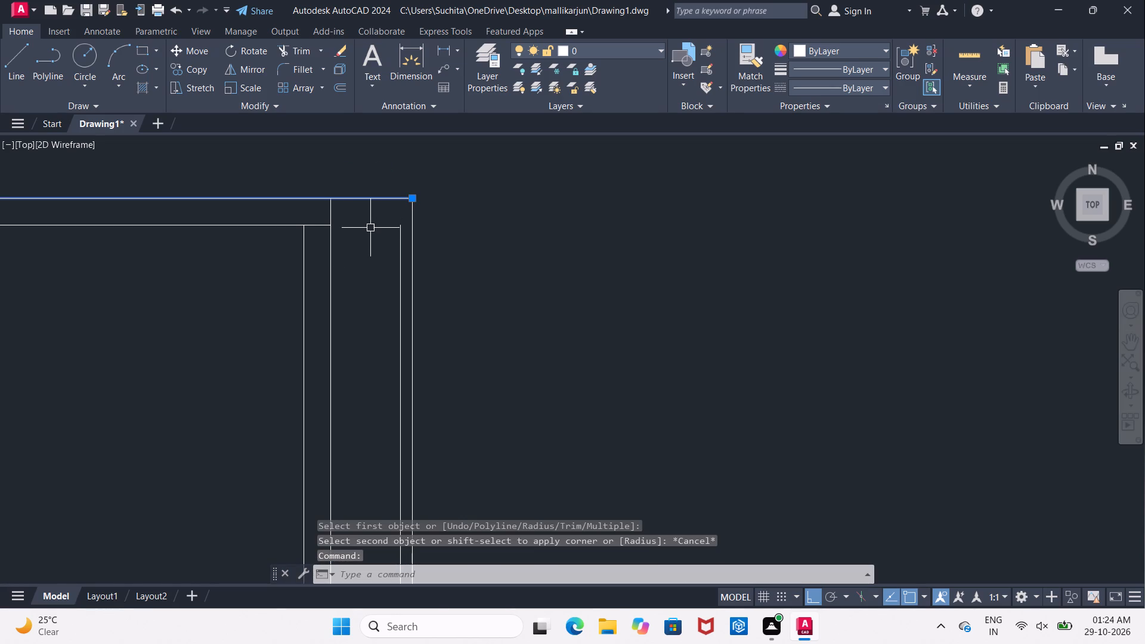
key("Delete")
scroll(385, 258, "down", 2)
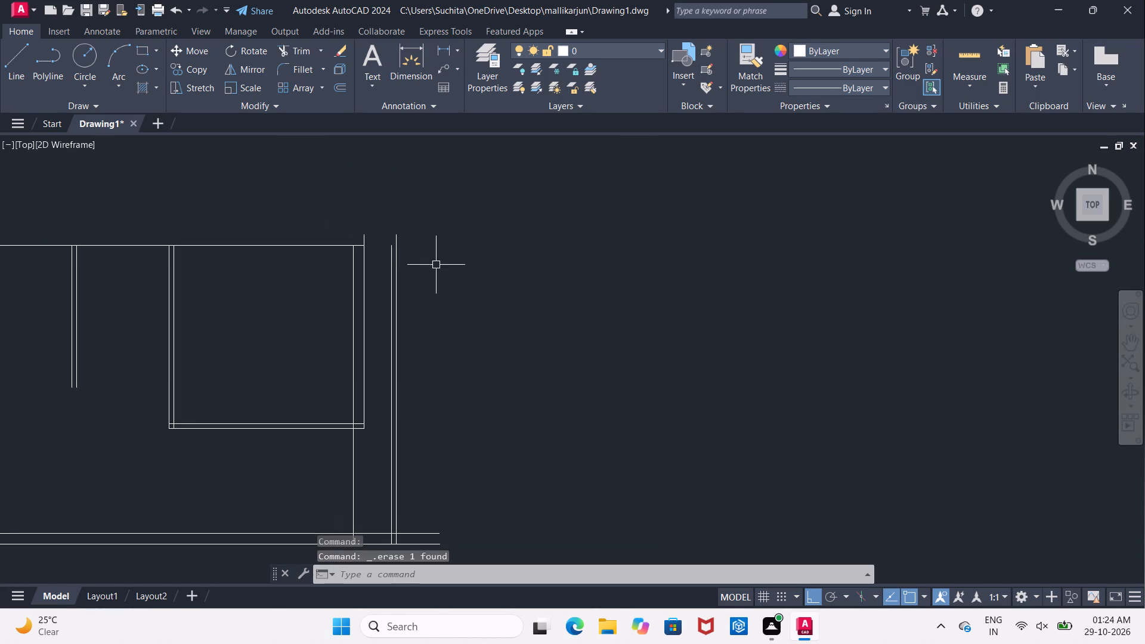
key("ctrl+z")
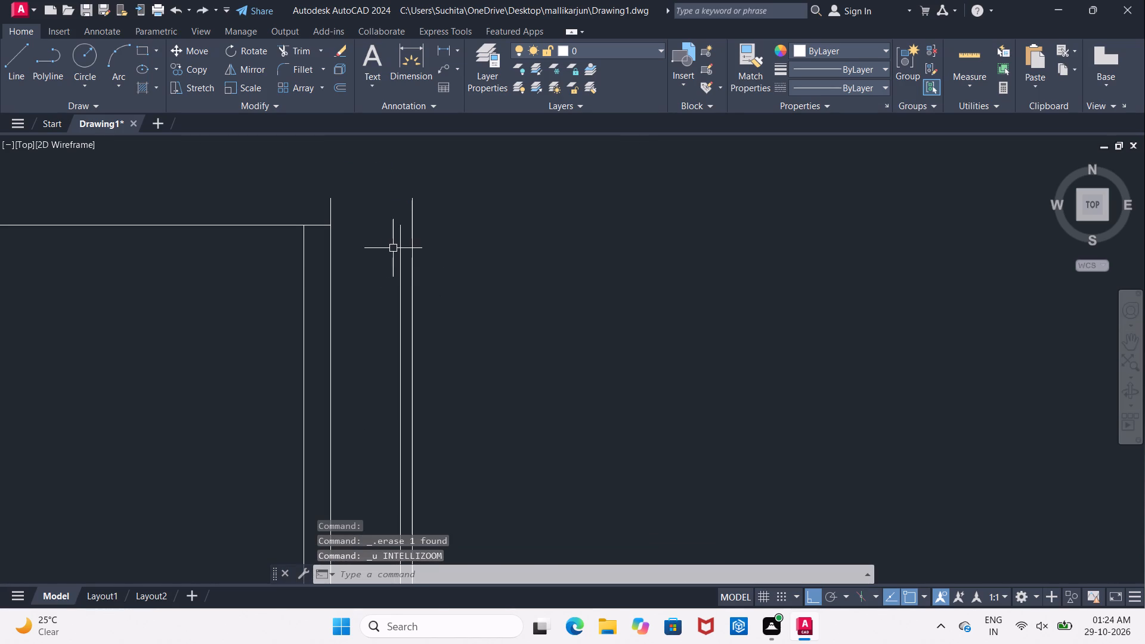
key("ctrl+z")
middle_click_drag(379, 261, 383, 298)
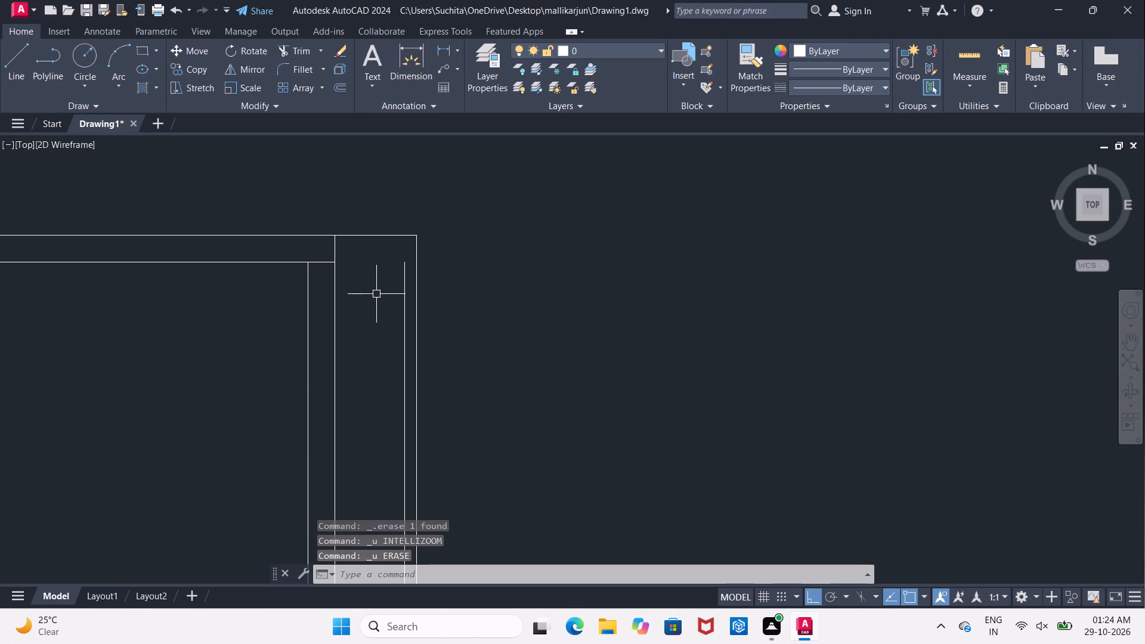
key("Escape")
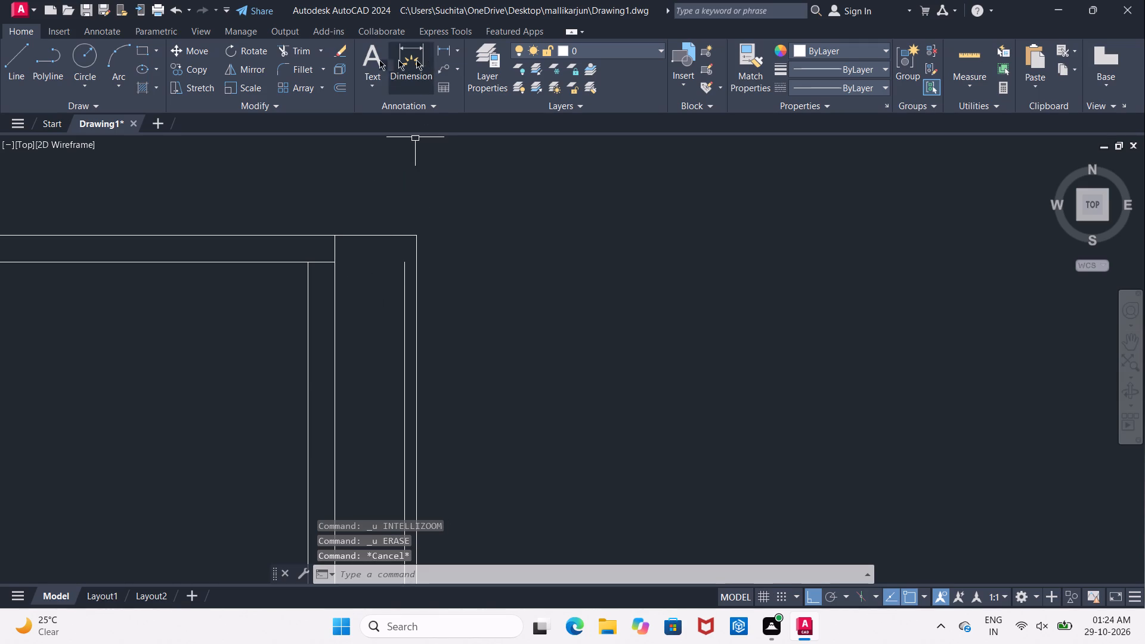
Fillet the inner north wall line with the new east wall's inner line to form the northeast inner corner.
left_click(296, 73)
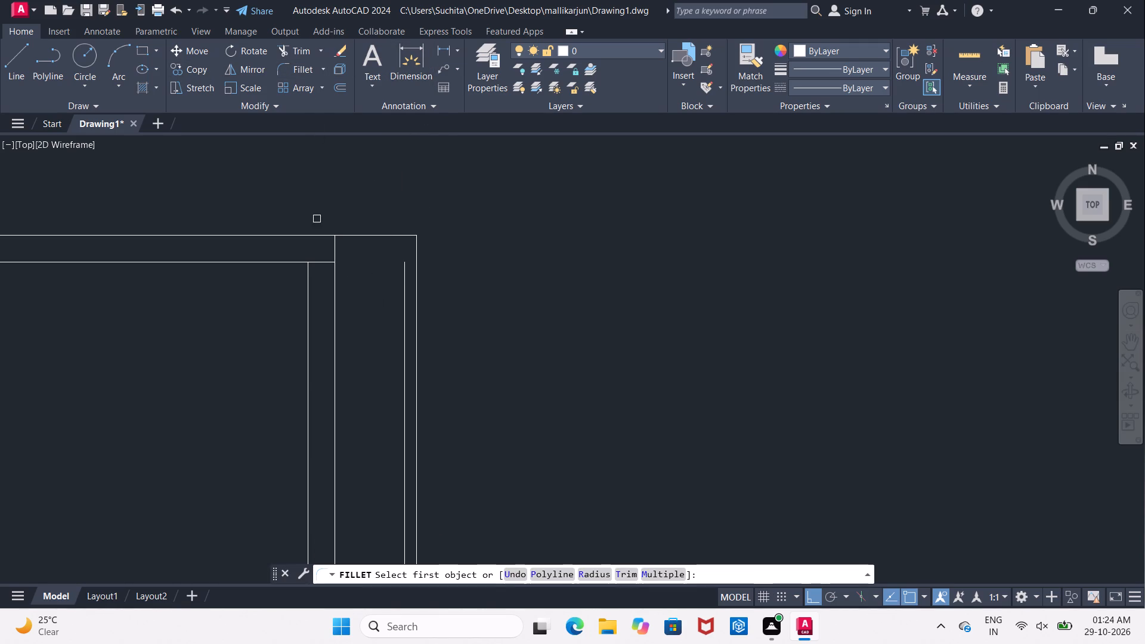
left_click(317, 264)
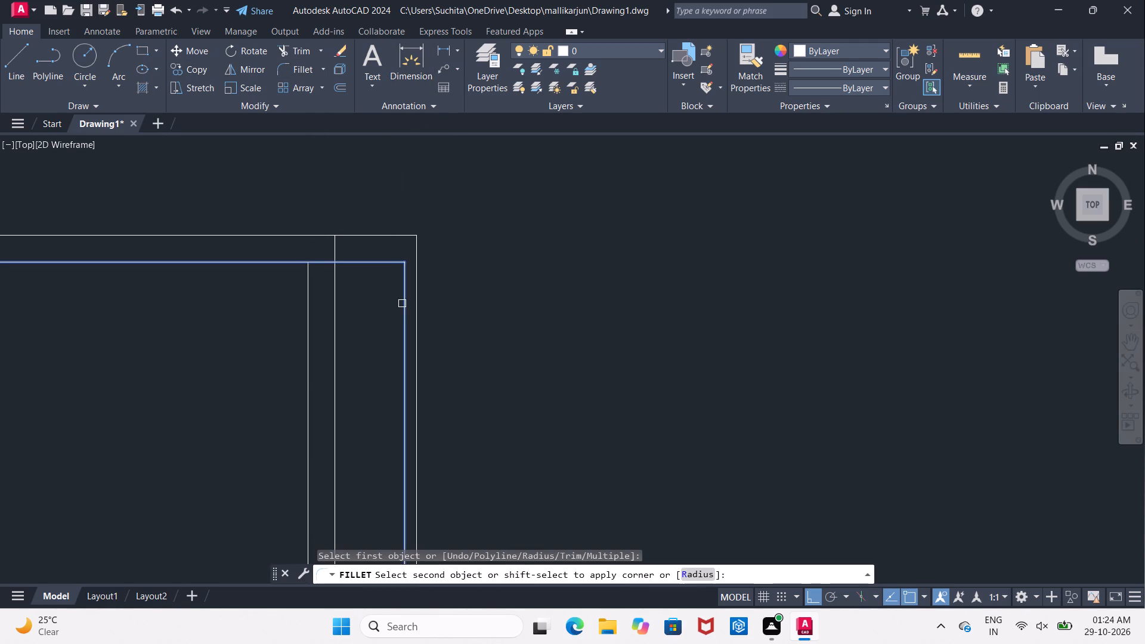
left_click(402, 304)
Trim the piece of the former east wall line that crosses the north wall of the second plan.
scroll(339, 261, "up", 1)
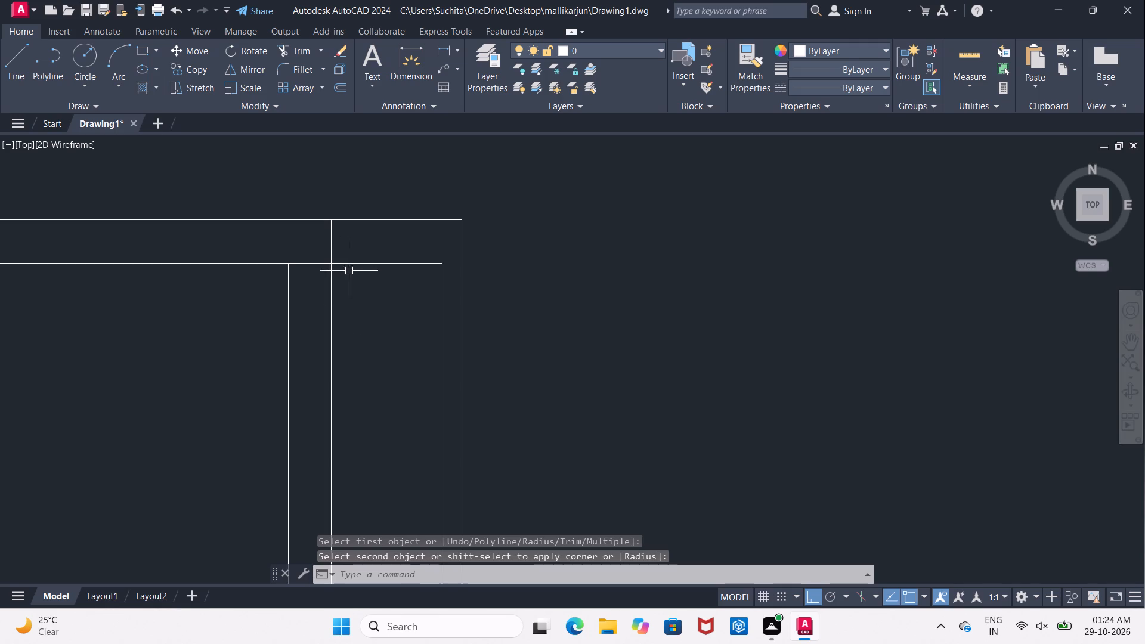
key("Escape")
type("TR")
key("space")
key("space")
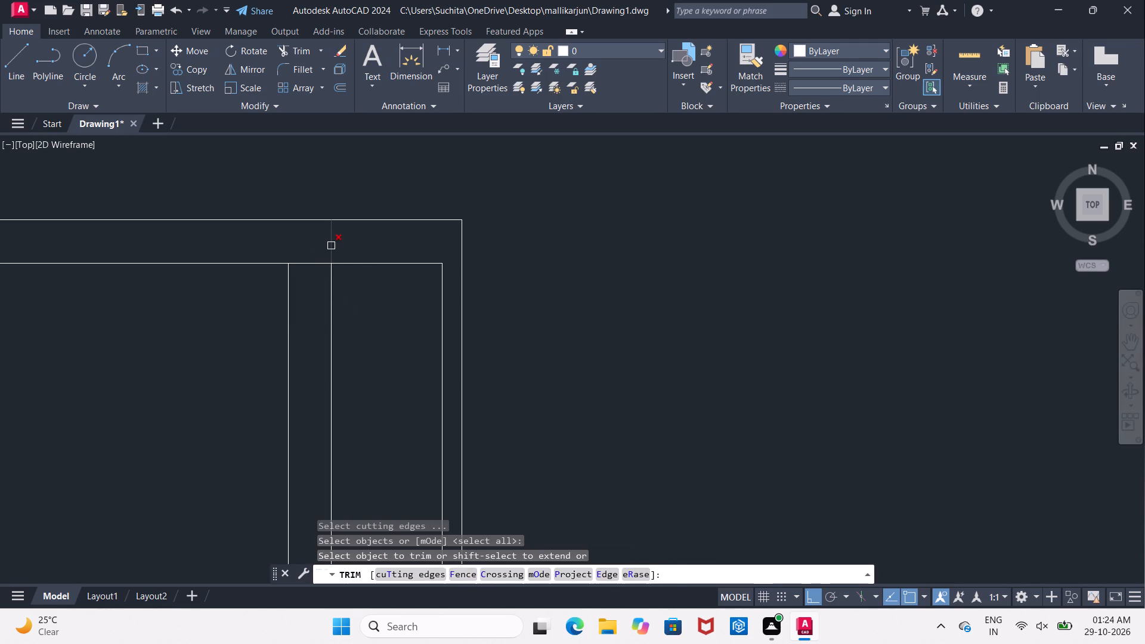
left_click(331, 246)
Trim both south wall lines where they overrun the new east wall at the southeast corner.
scroll(331, 246, "down", 3)
scroll(362, 351, "down", 1)
middle_click_drag(362, 351, 376, 239)
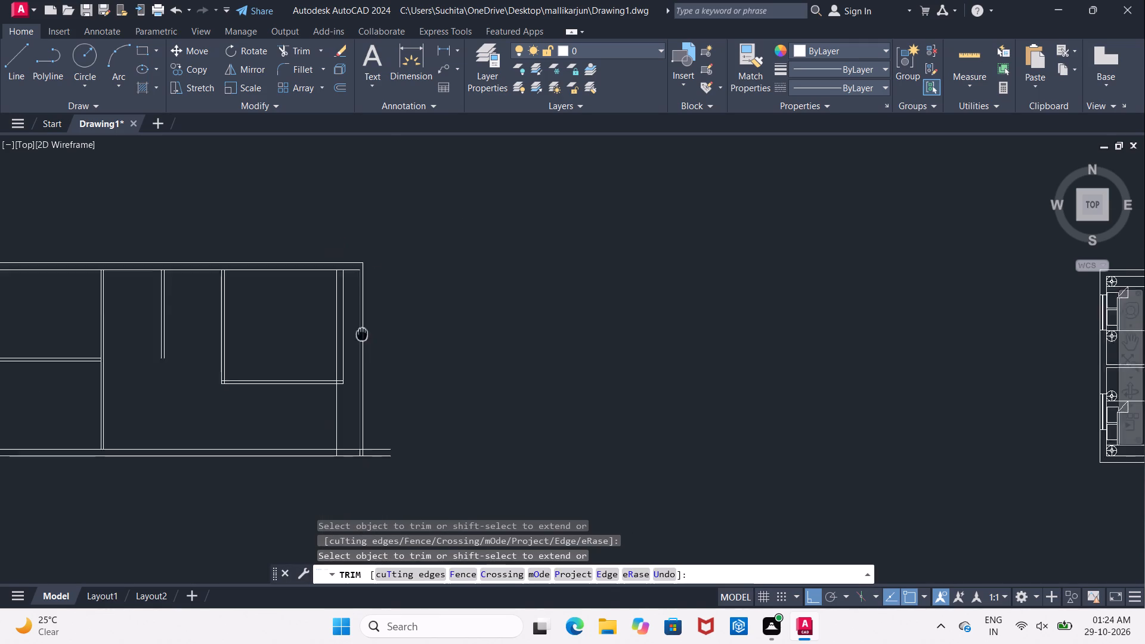
middle_click_drag(376, 239, 377, 233)
scroll(357, 341, "up", 1)
left_click(403, 355)
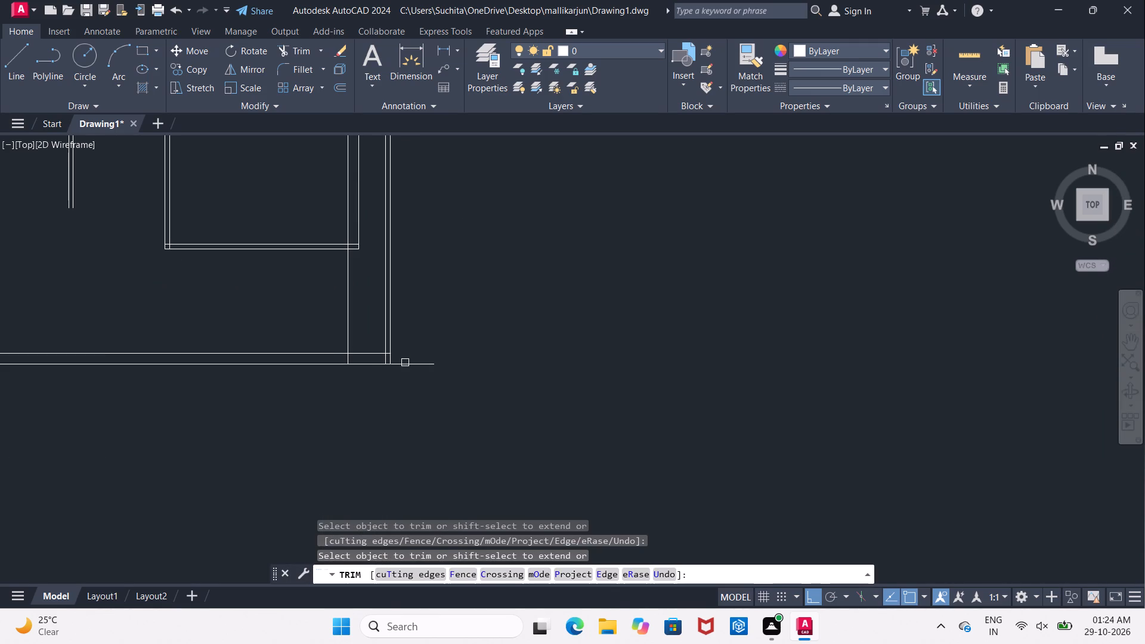
left_click(405, 363)
middle_click_drag(412, 346, 434, 385)
middle_click_drag(311, 353, 438, 360)
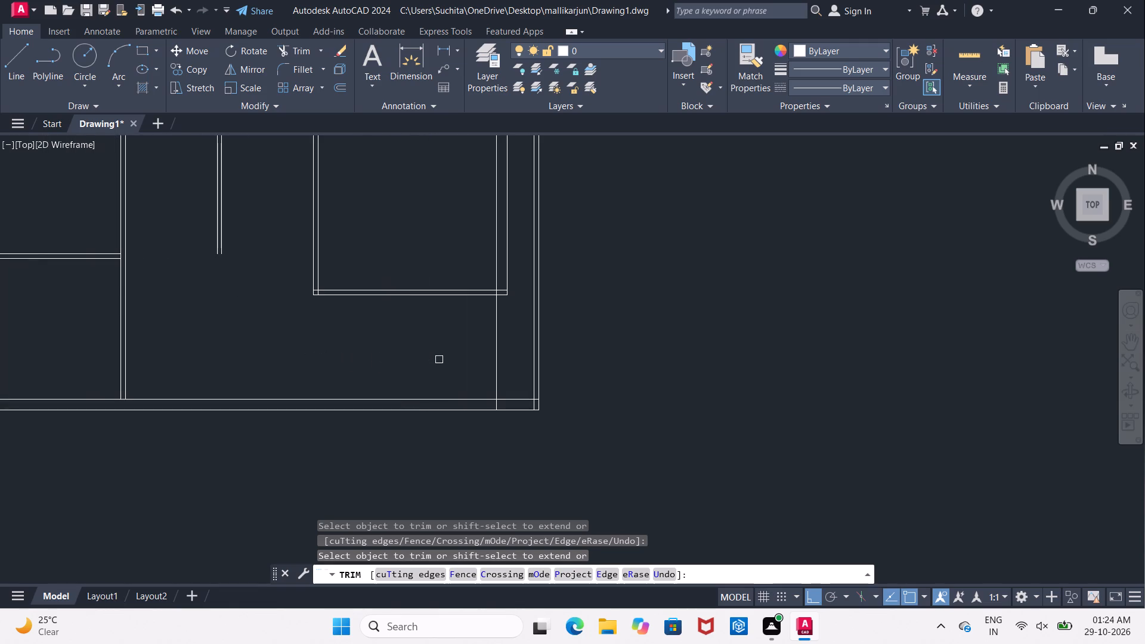
middle_click_drag(456, 350, 471, 360)
middle_click_drag(354, 353, 373, 378)
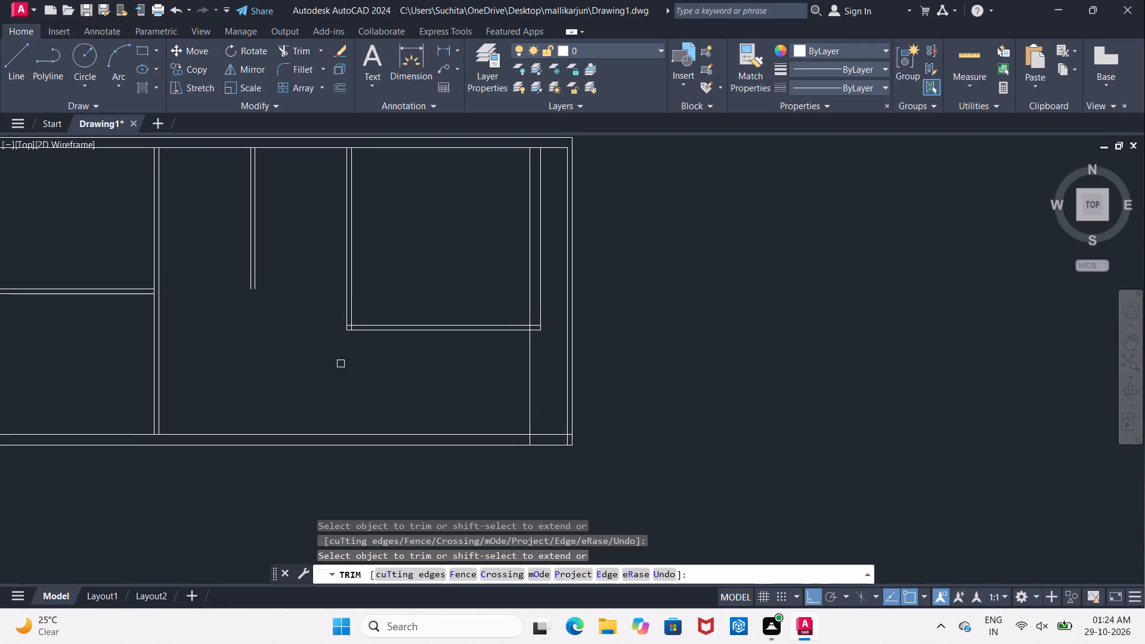
key("Escape")
Extend both lines of the northeast room's west wall south to the outer south wall line.
type("EX")
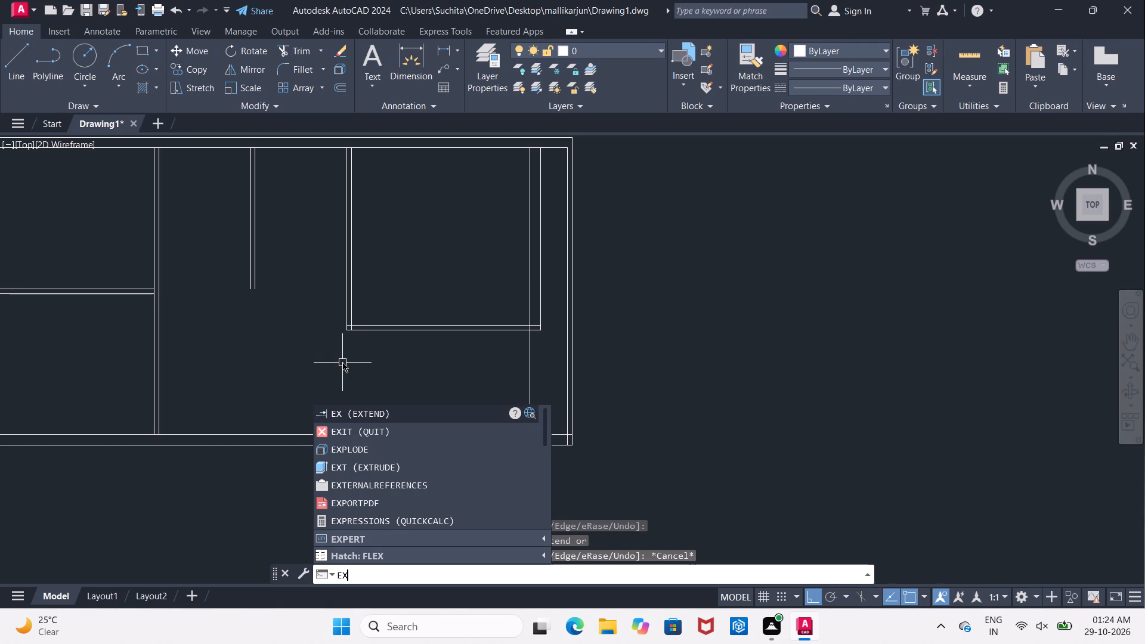
key("space")
key("space")
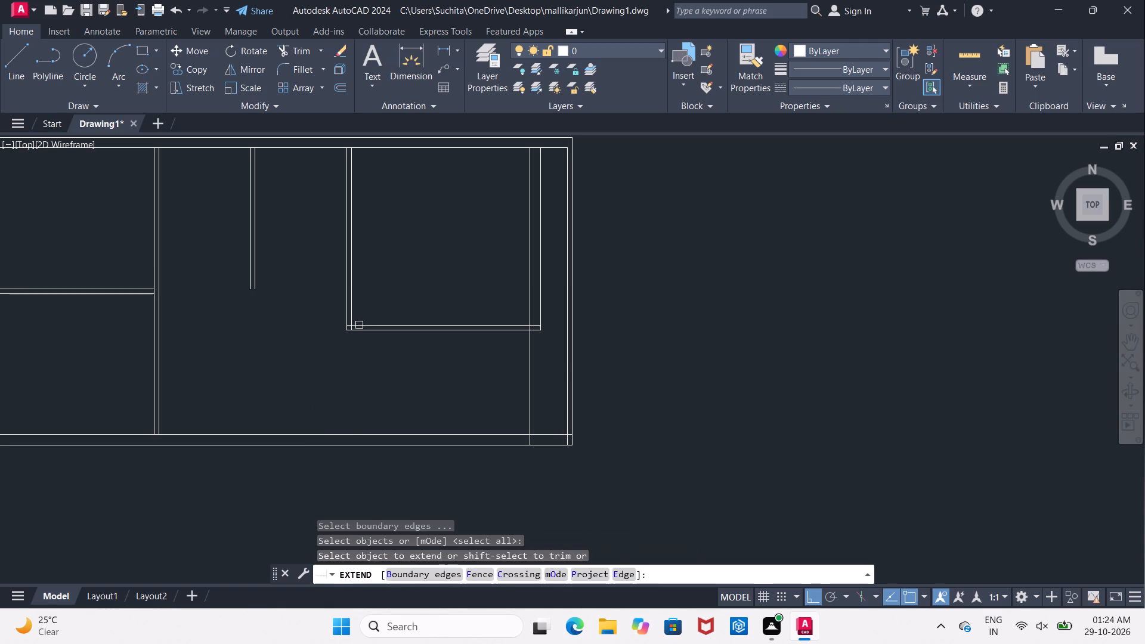
left_click(351, 304)
left_click(353, 314)
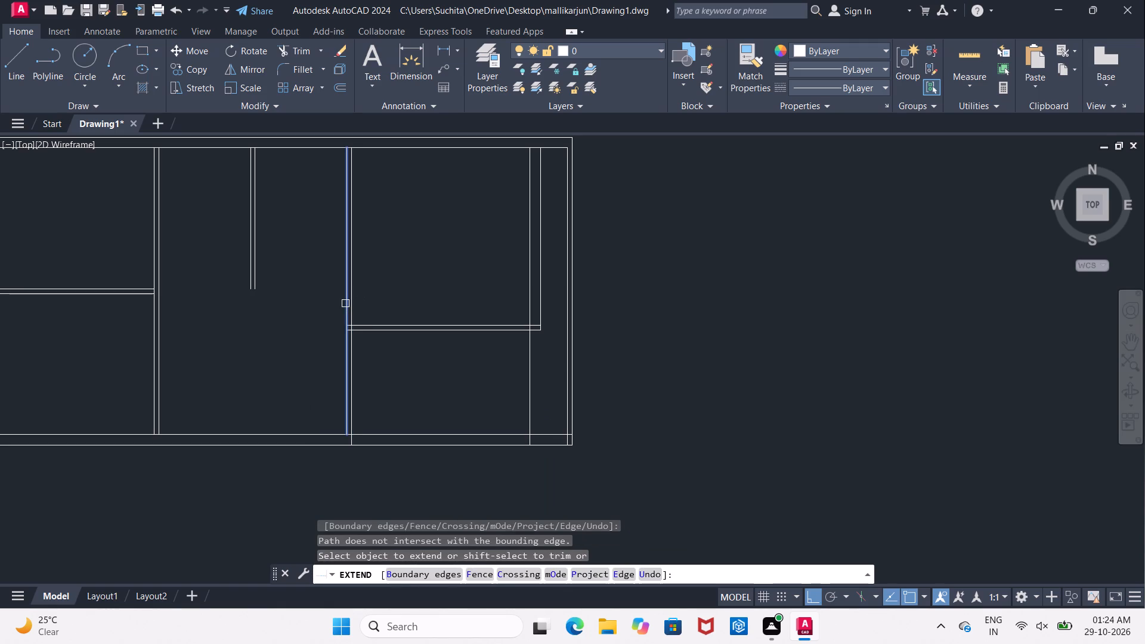
left_click(345, 304)
left_click(345, 314)
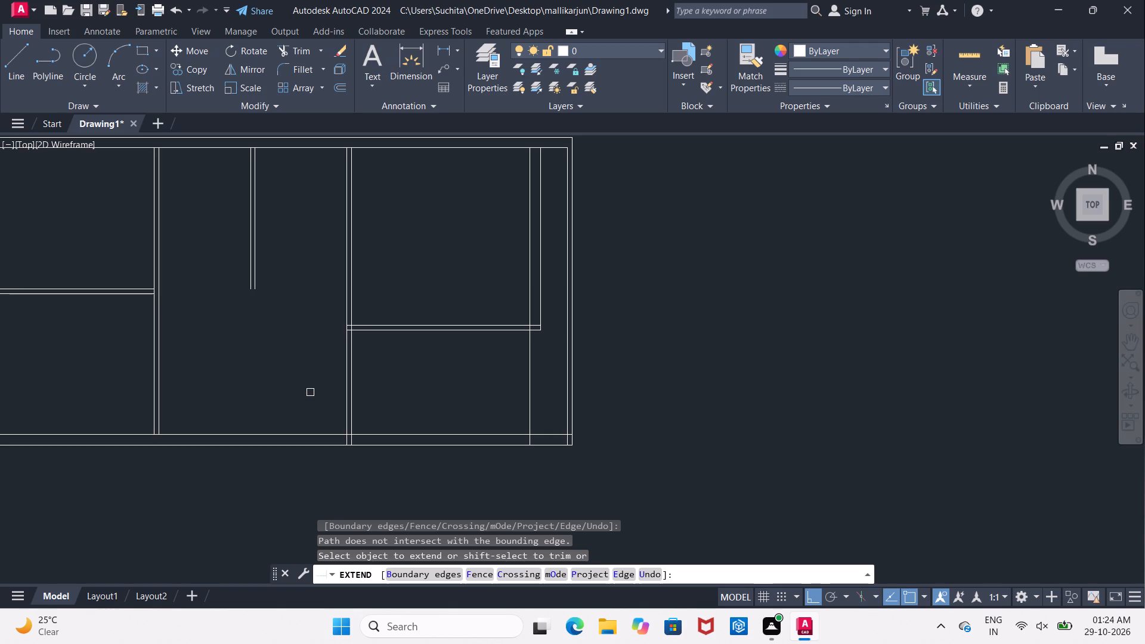
Compare the second plan's eastern rooms with the furnished plan and examine the northeast room's southeast wall junction.
middle_click_drag(310, 392, 305, 401)
scroll(305, 401, "down", 2)
middle_click_drag(298, 395, 366, 399)
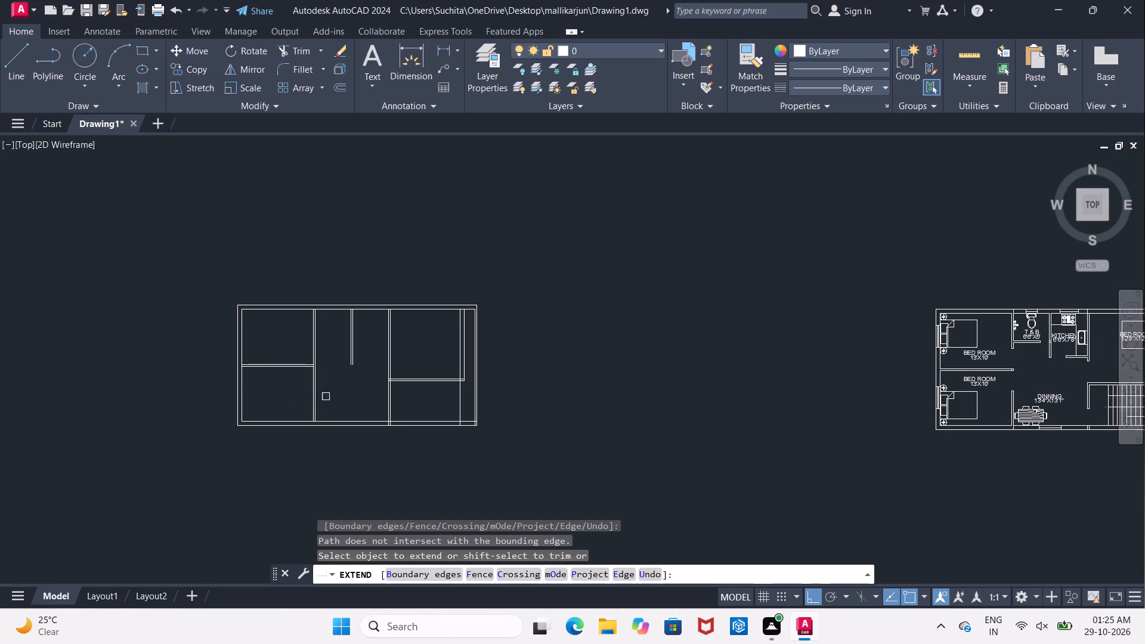
middle_click_drag(394, 397, 319, 399)
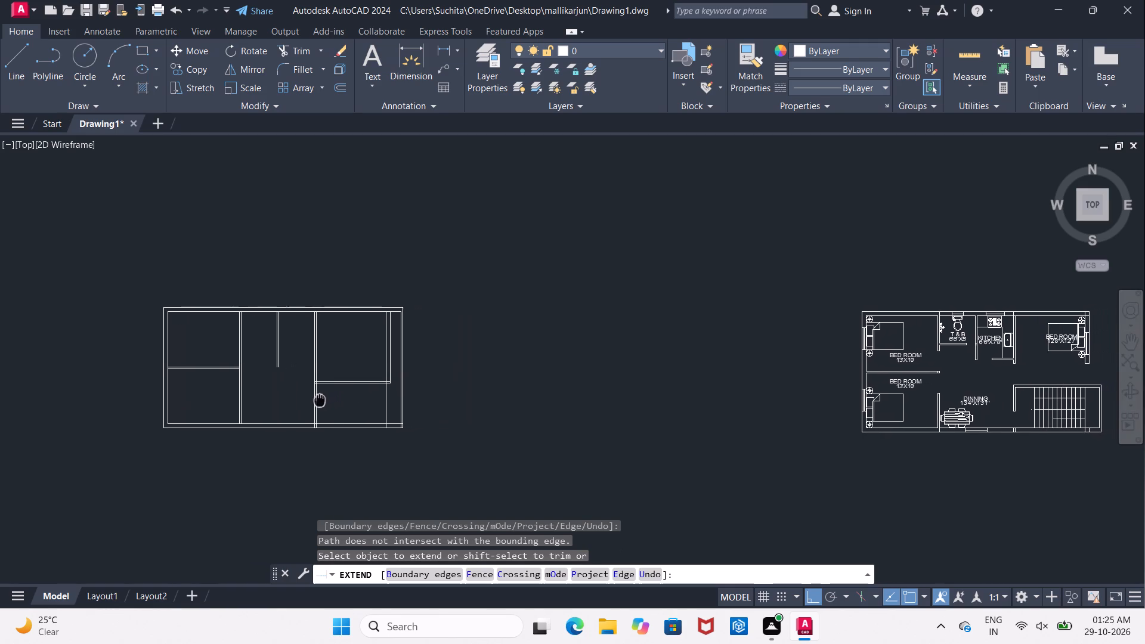
middle_click_drag(319, 399, 304, 399)
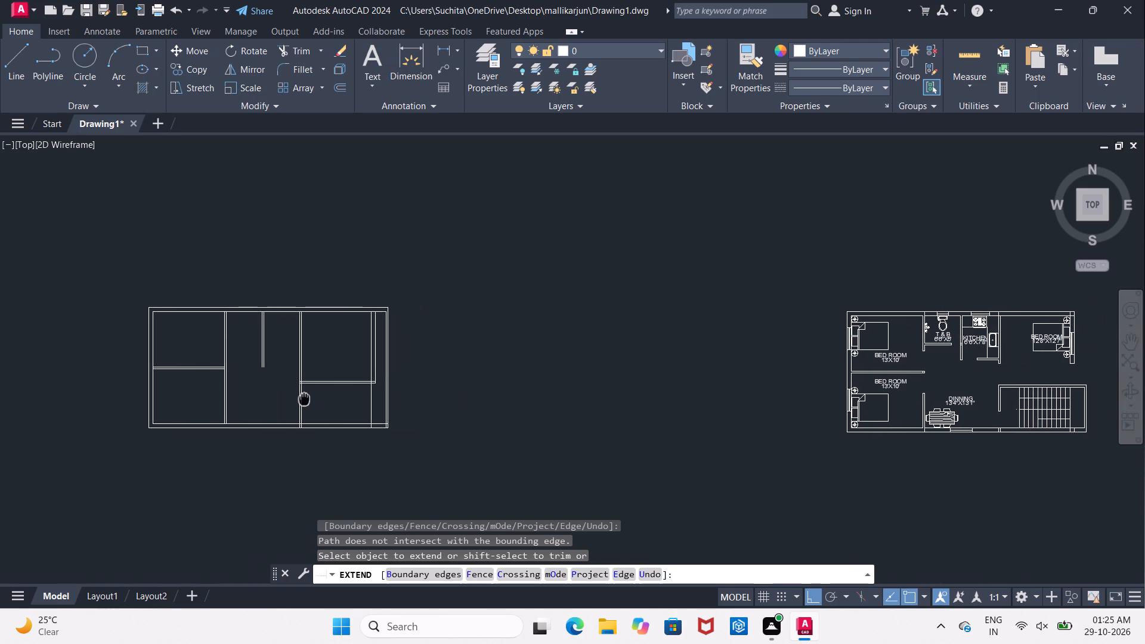
middle_click_drag(304, 399, 320, 399)
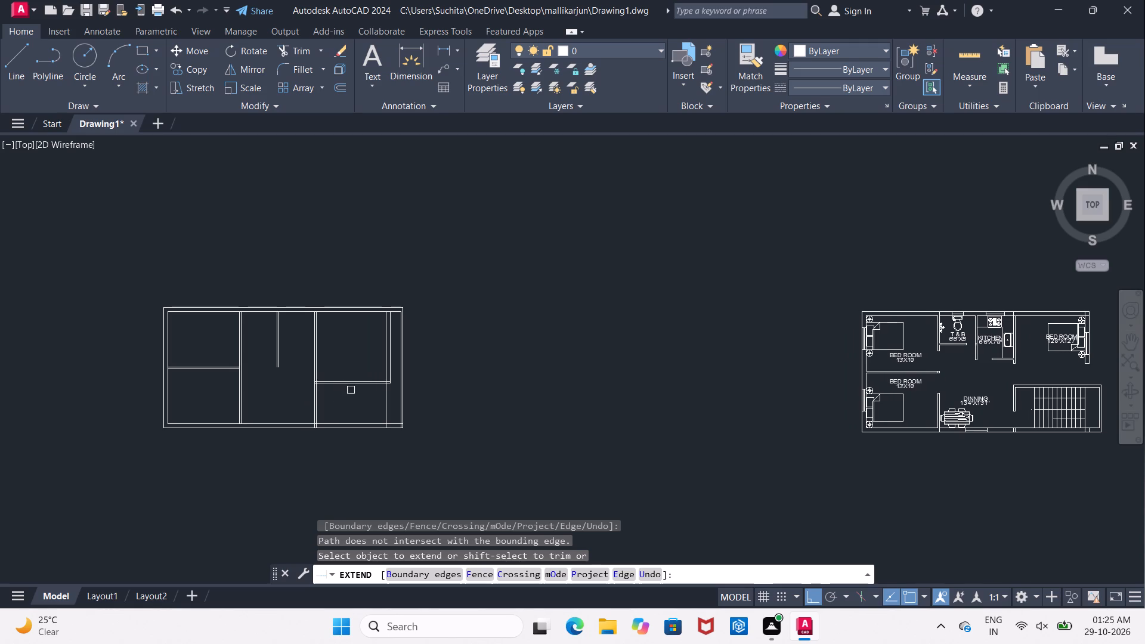
scroll(391, 379, "up", 2)
scroll(389, 378, "down", 3)
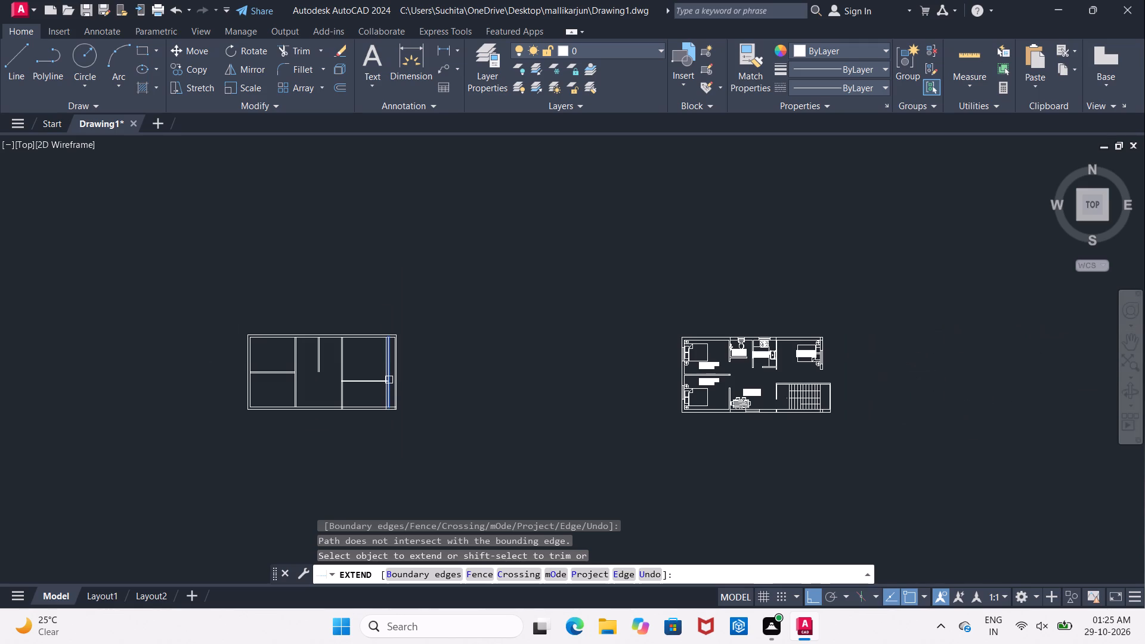
scroll(379, 382, "up", 2)
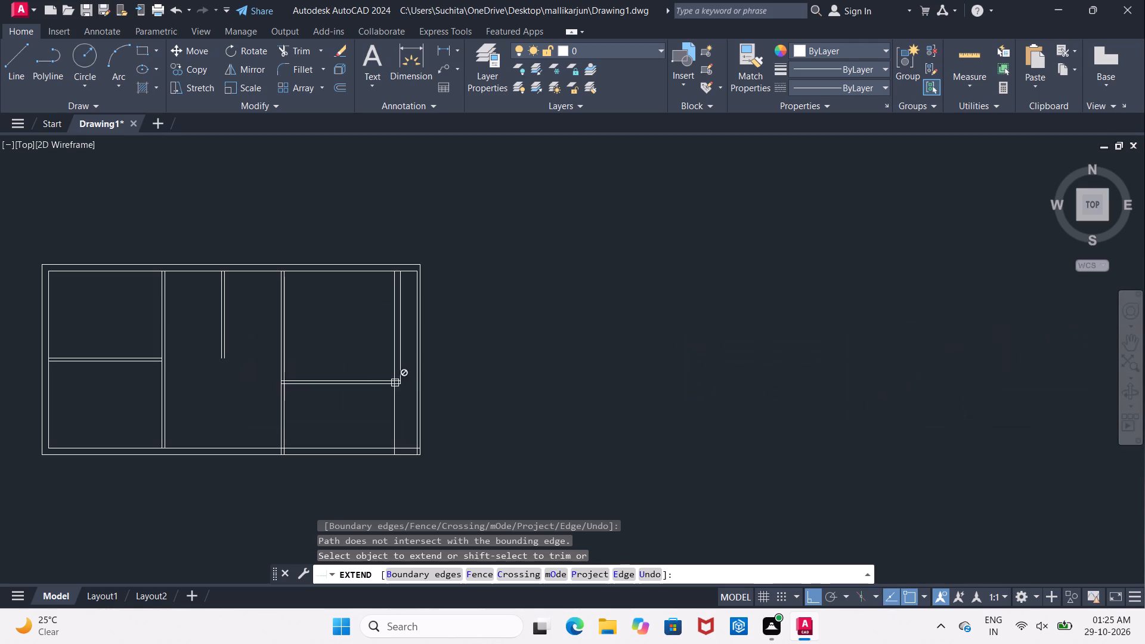
scroll(397, 381, "up", 3)
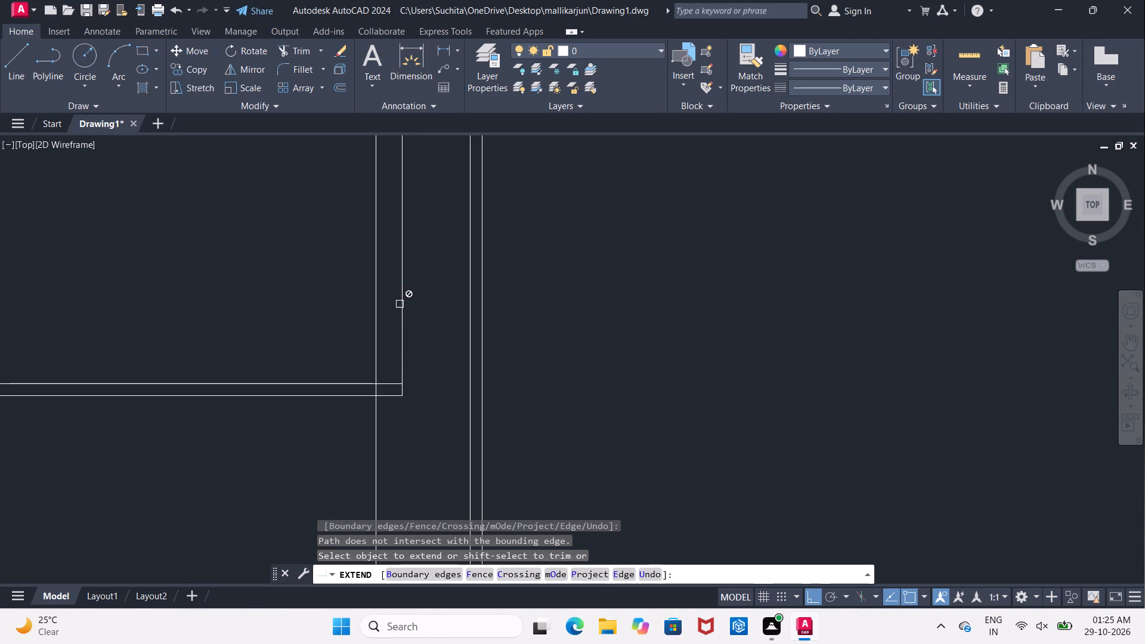
scroll(383, 317, "down", 2)
scroll(373, 351, "up", 2)
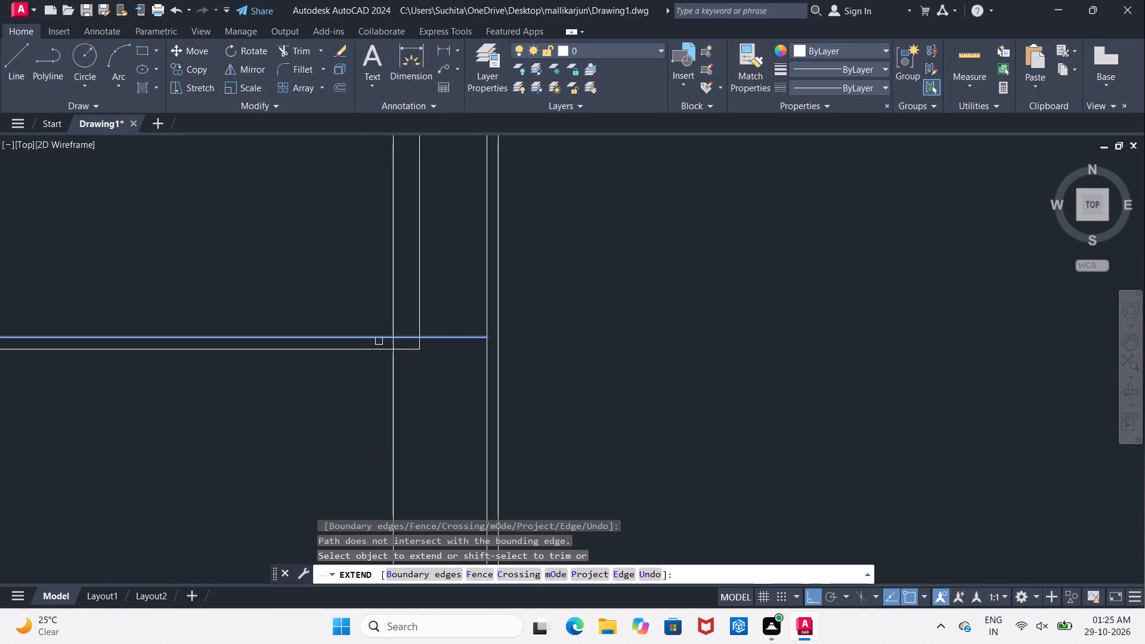
key("Escape")
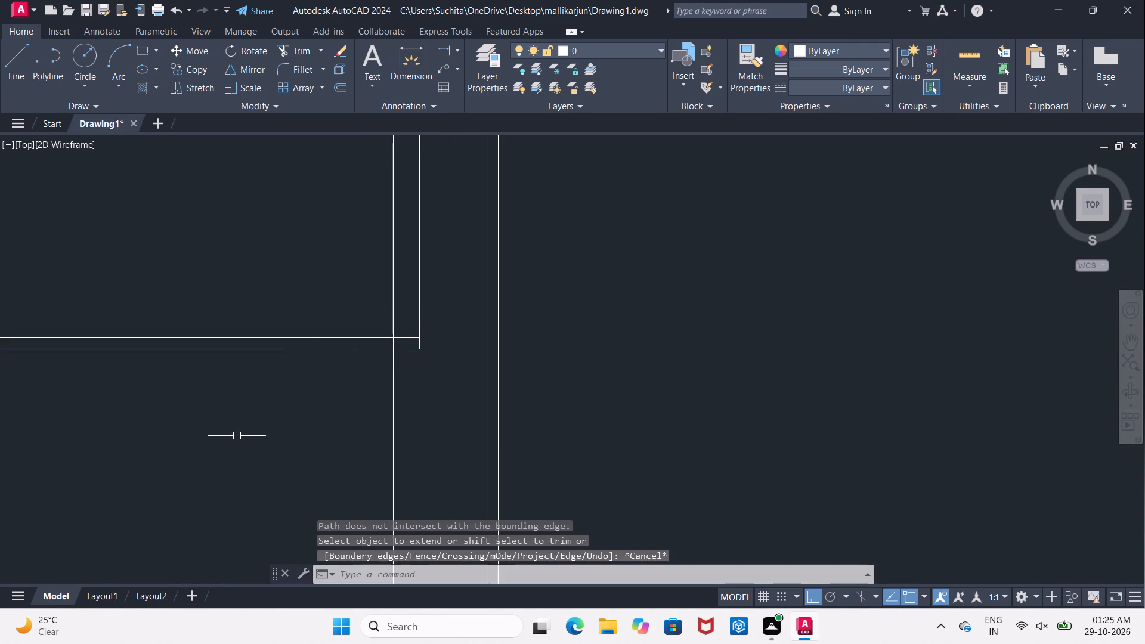
Extend the outer line of the northeast room's east wall south to the outer south wall line.
type("EX")
key("space")
key("space")
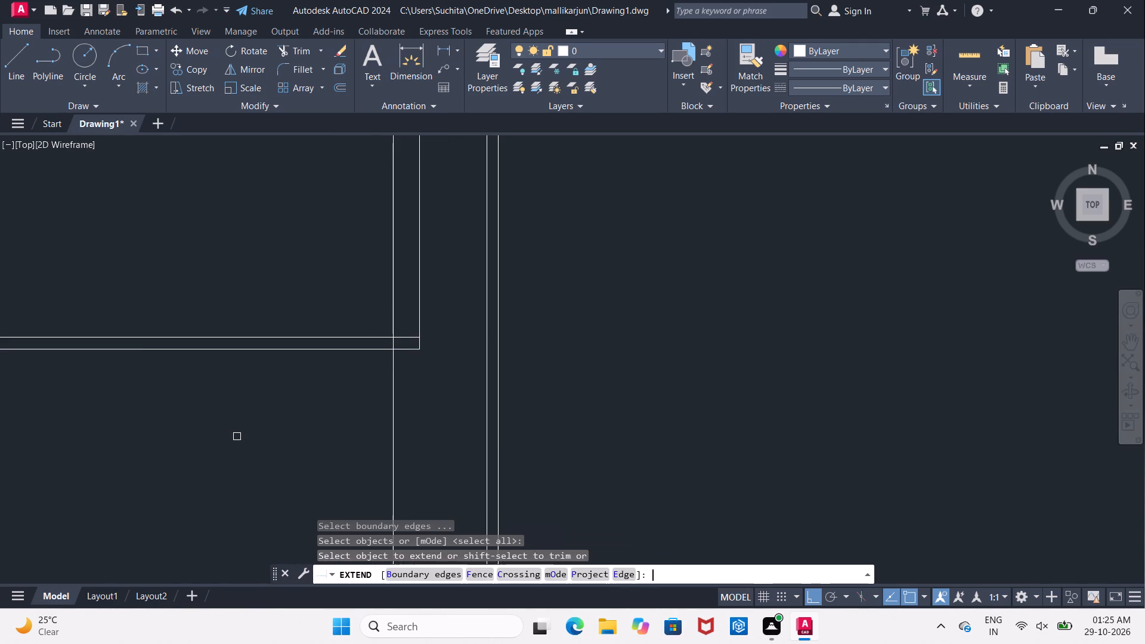
scroll(241, 438, "down", 2)
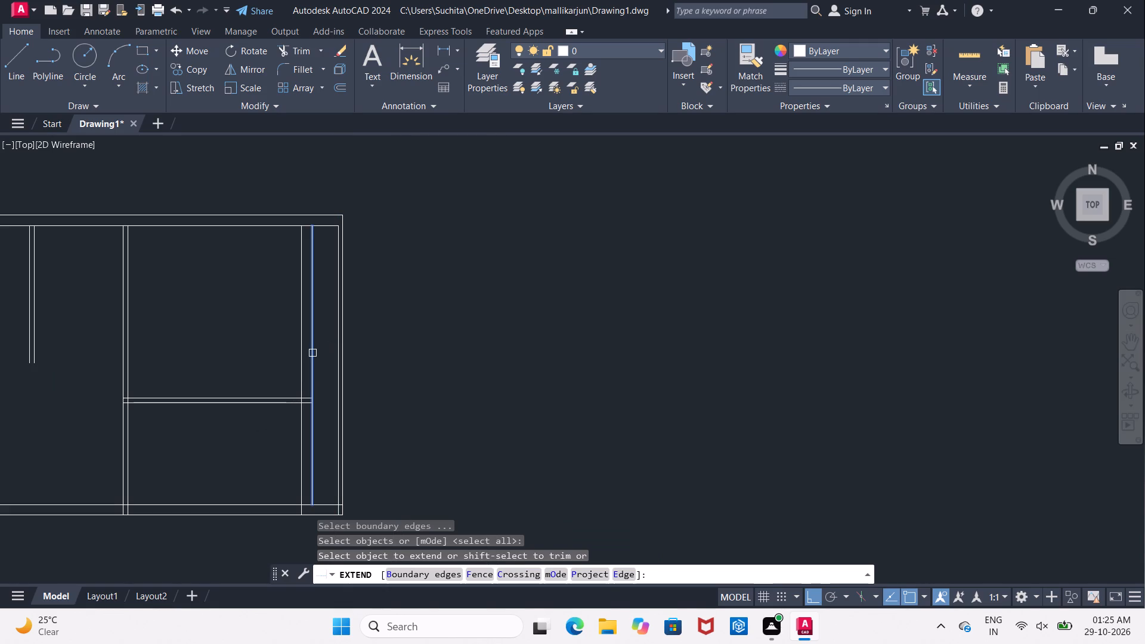
left_click(312, 353)
left_click(312, 373)
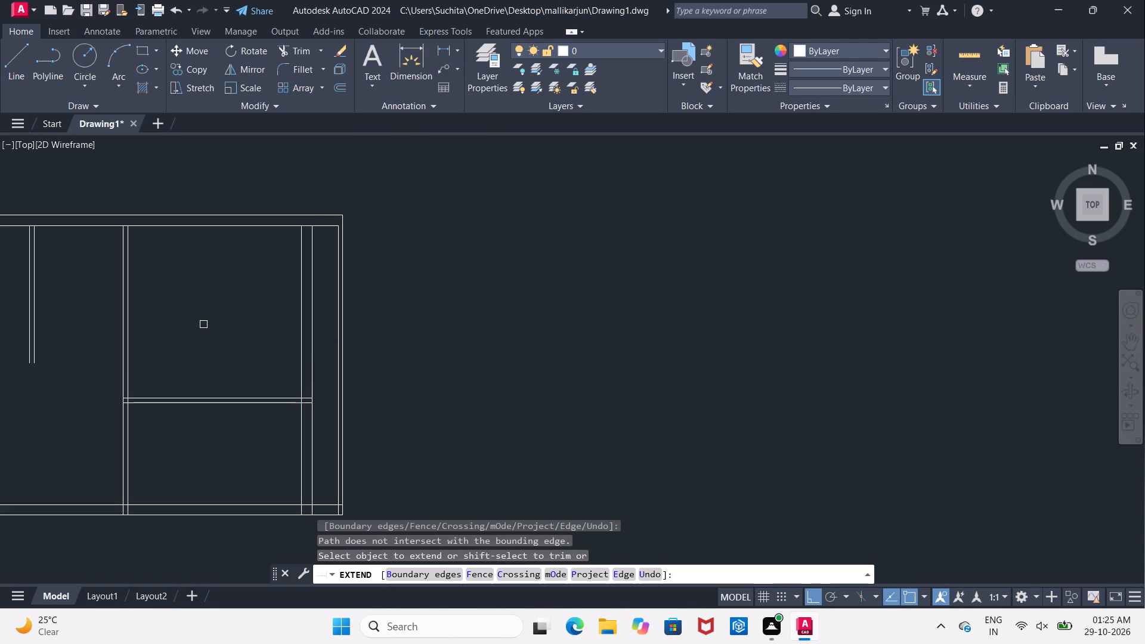
middle_click_drag(216, 338, 197, 315)
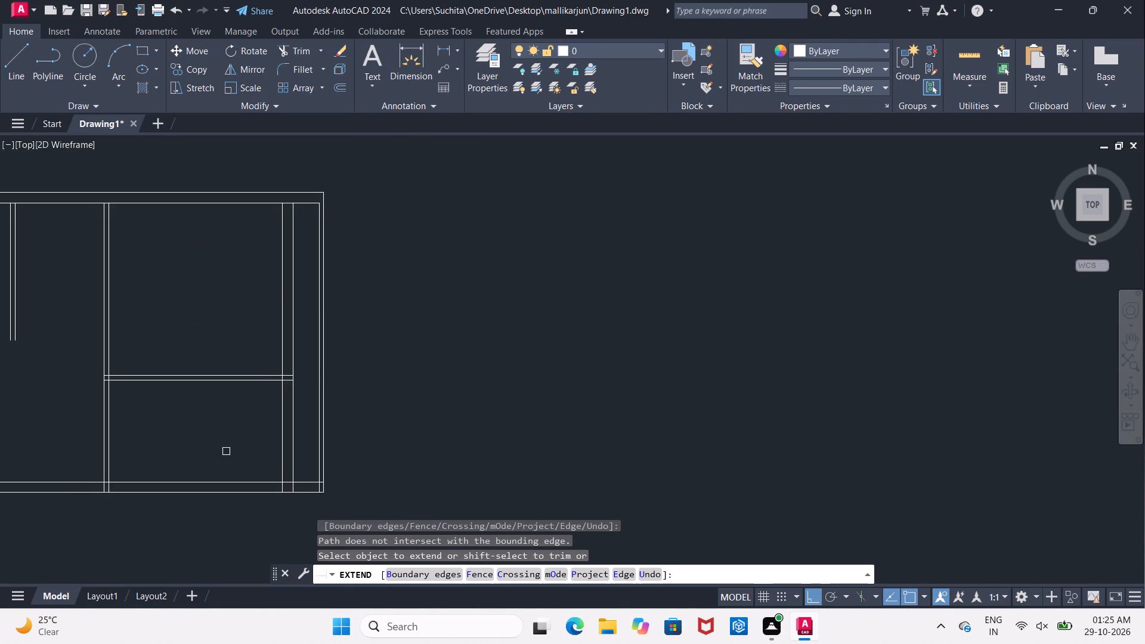
scroll(227, 451, "up", 1)
middle_click_drag(295, 407, 224, 149)
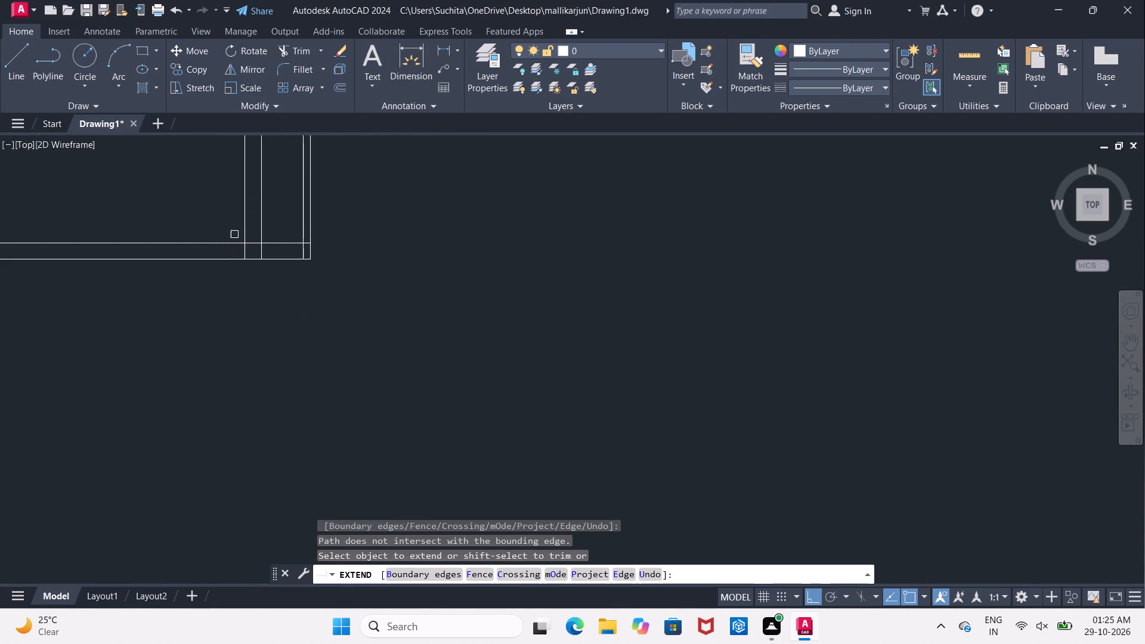
middle_click_drag(230, 243, 246, 372)
middle_click_drag(219, 305, 279, 369)
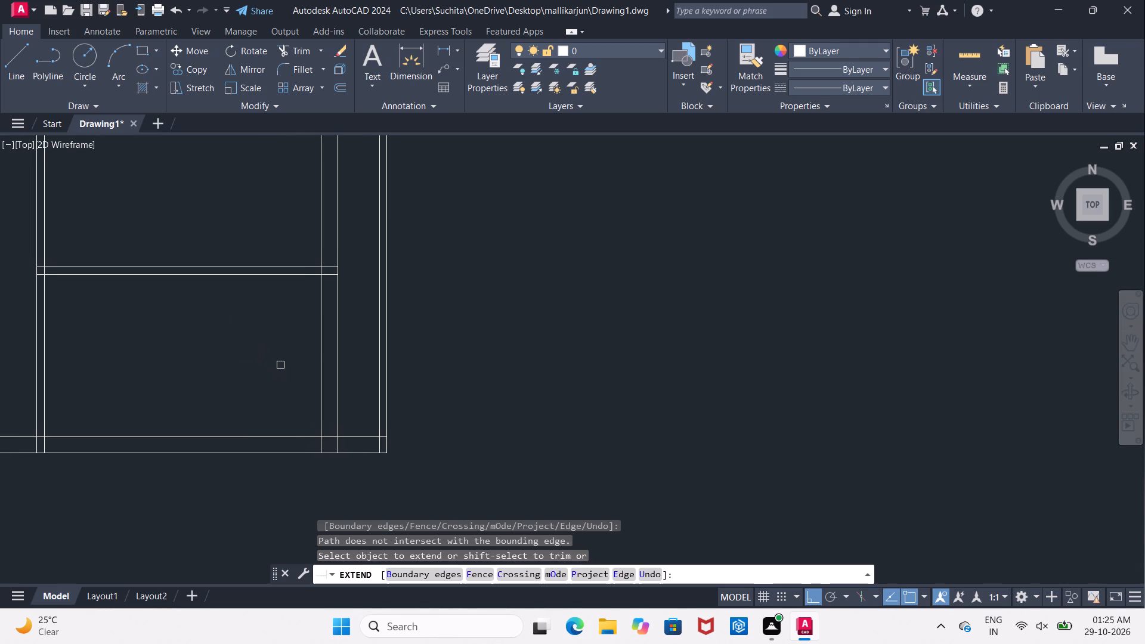
key("Escape")
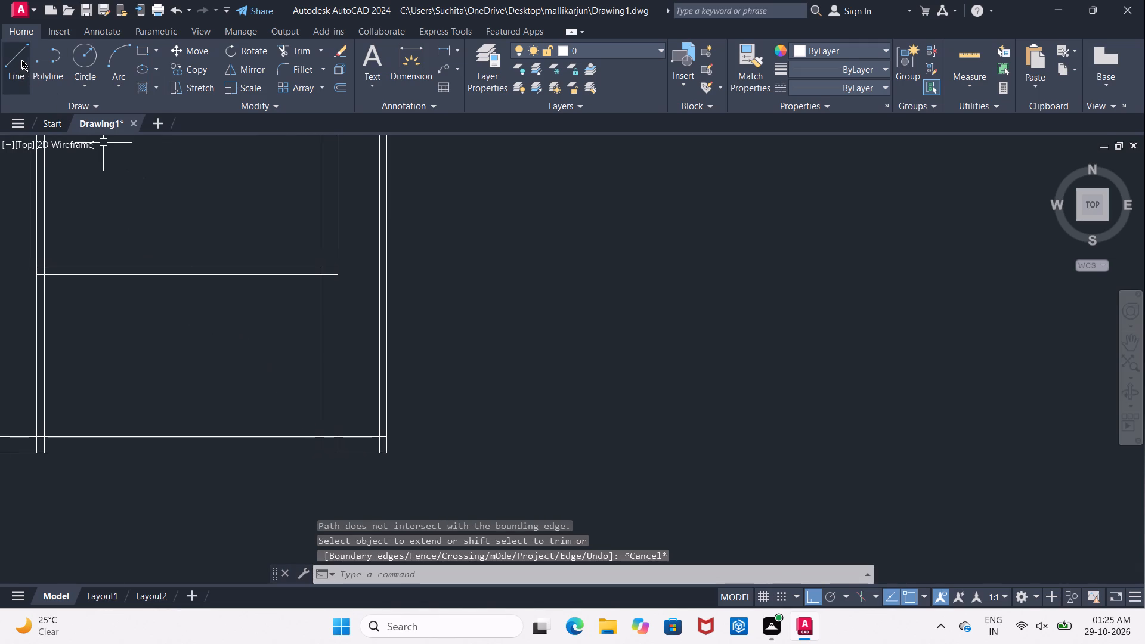
Trim the inner east wall line and the lower partition line where they cross at the southeast room's northeast corner.
left_click(21, 59)
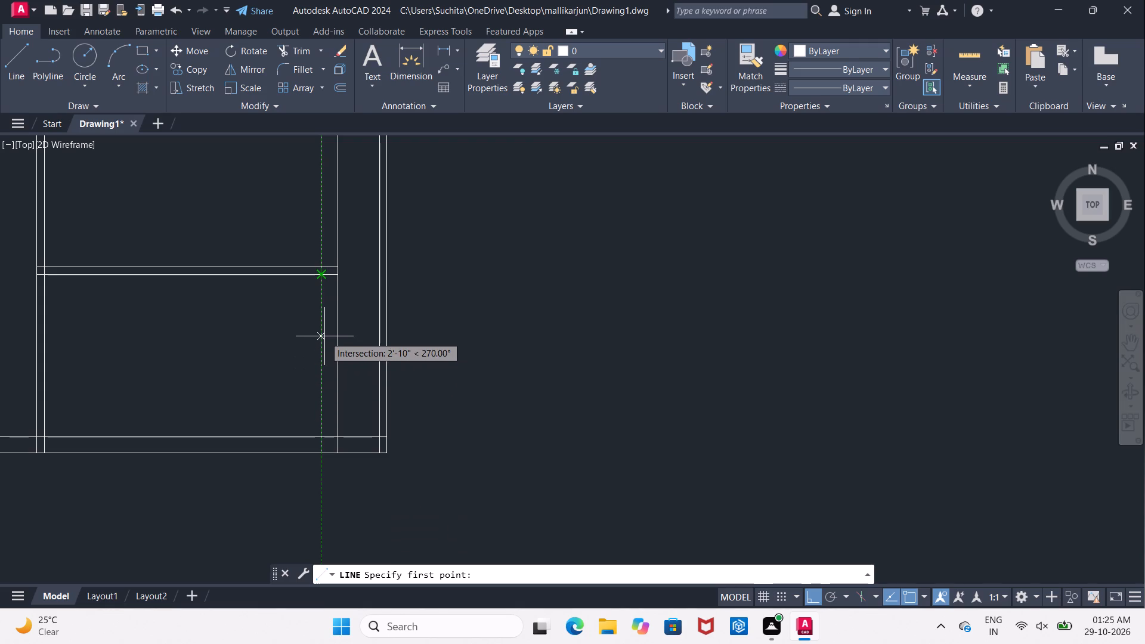
key("Escape")
type("TR")
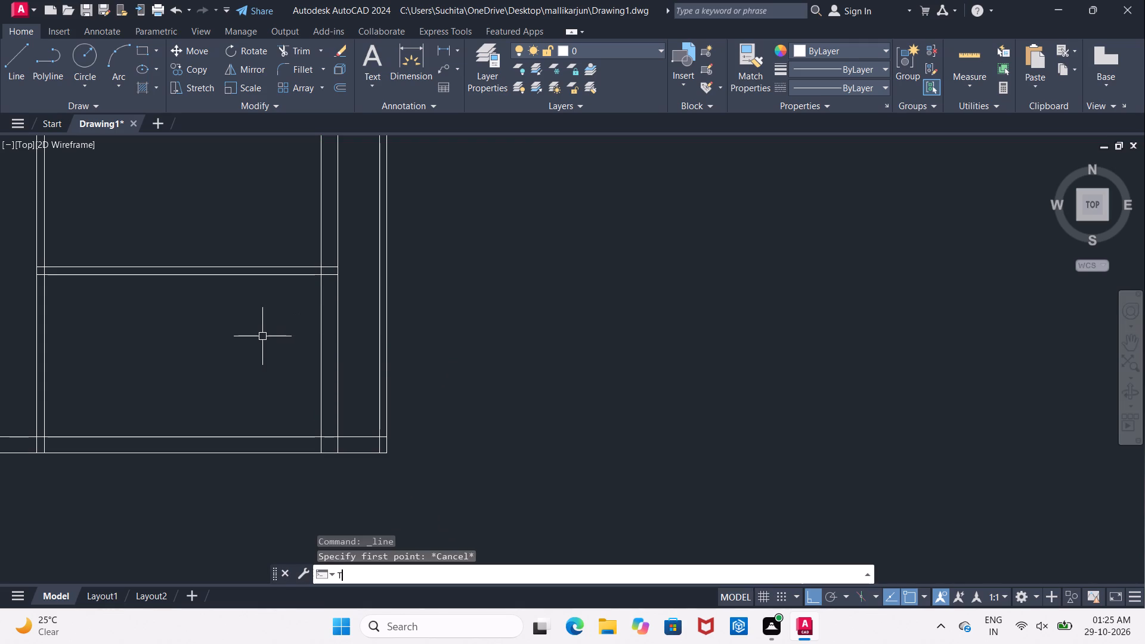
key("space")
key("space")
scroll(321, 280, "up", 3)
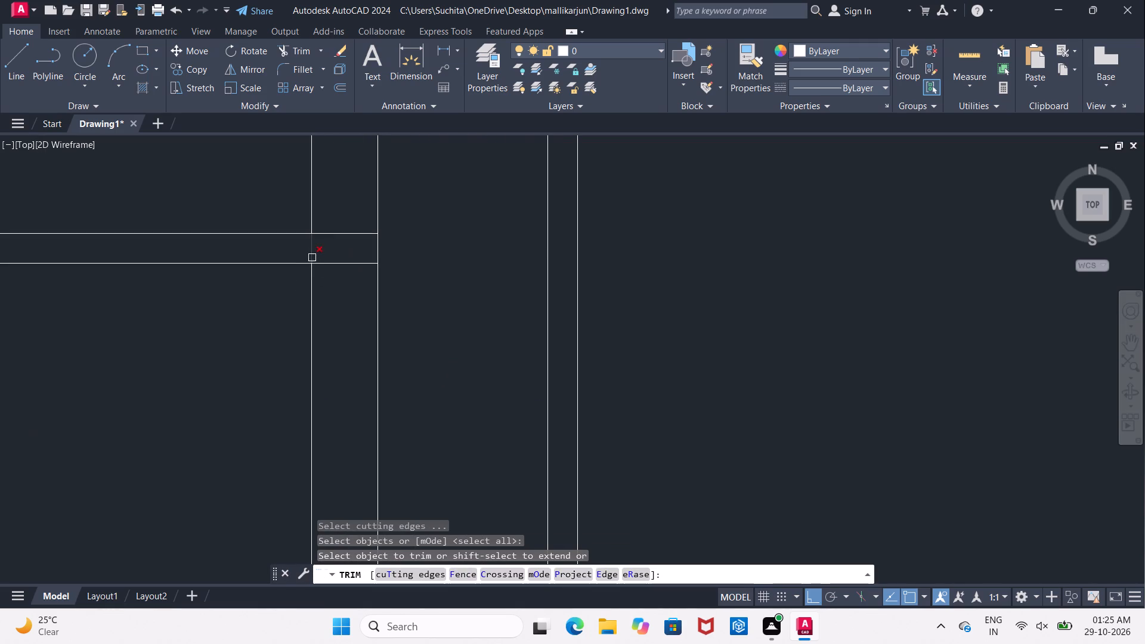
left_click(311, 255)
left_click(324, 265)
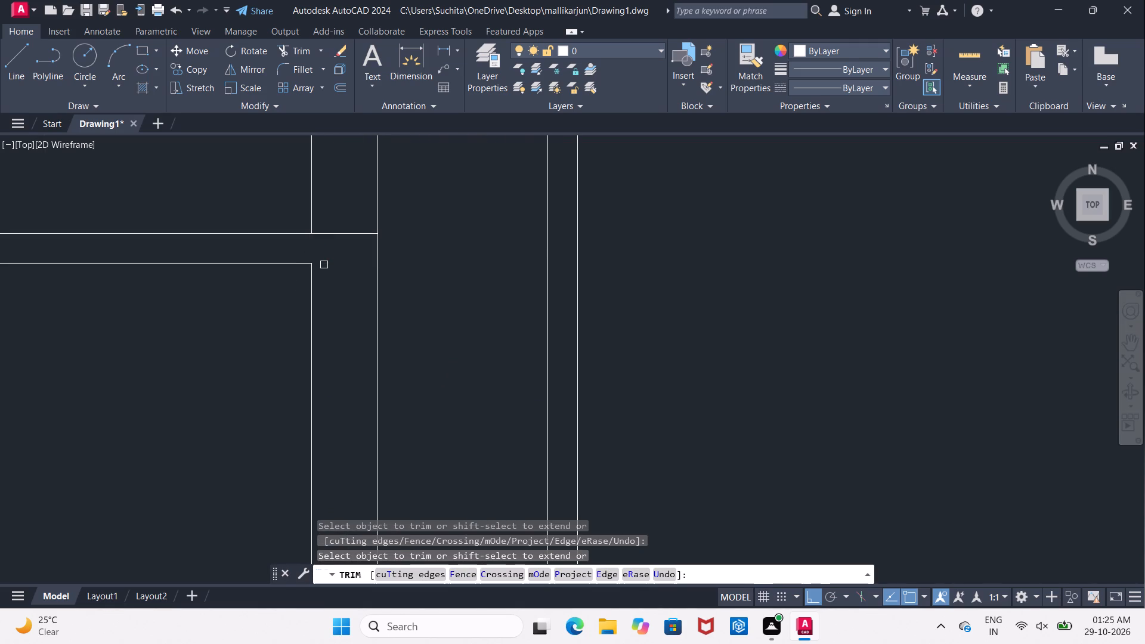
scroll(324, 265, "down", 1)
key("Escape")
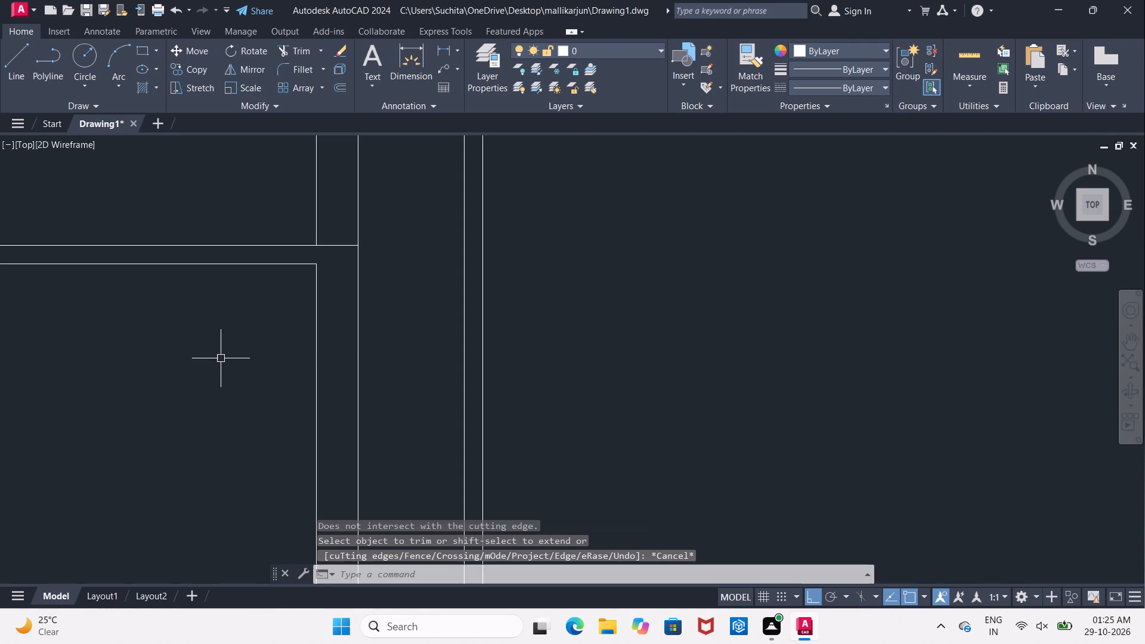
Draw a horizontal line about 11'-7" long westward from the midpoint of the southeast room's inner east wall line.
left_click(24, 57)
scroll(212, 280, "down", 2)
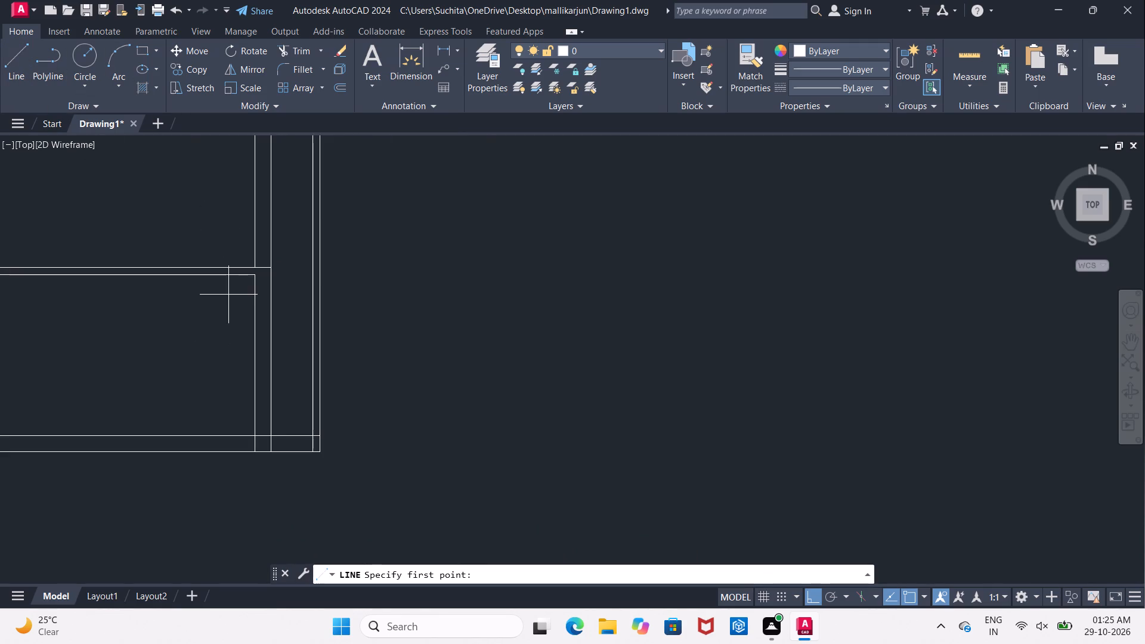
middle_click_drag(229, 296, 266, 290)
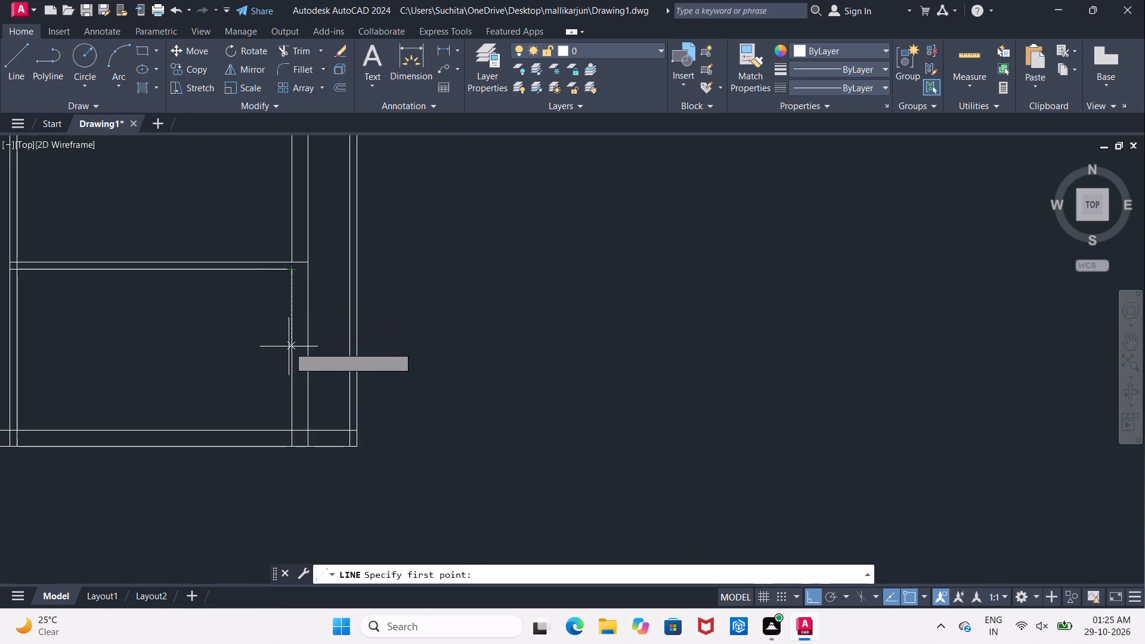
left_click(294, 354)
middle_click_drag(146, 357, 347, 371)
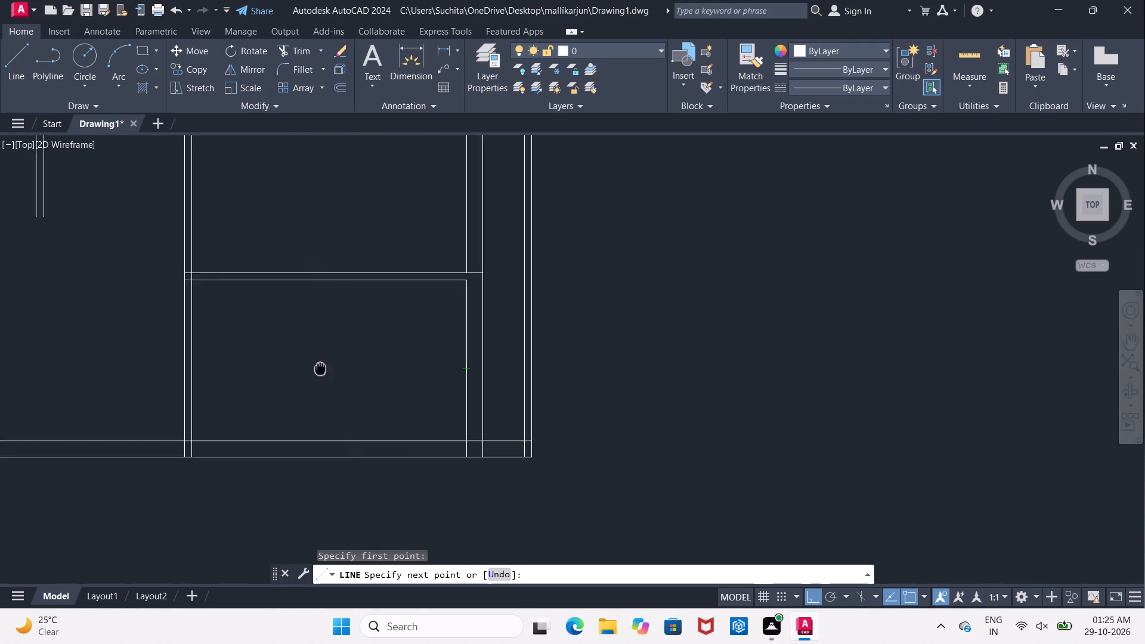
middle_click_drag(347, 371, 348, 371)
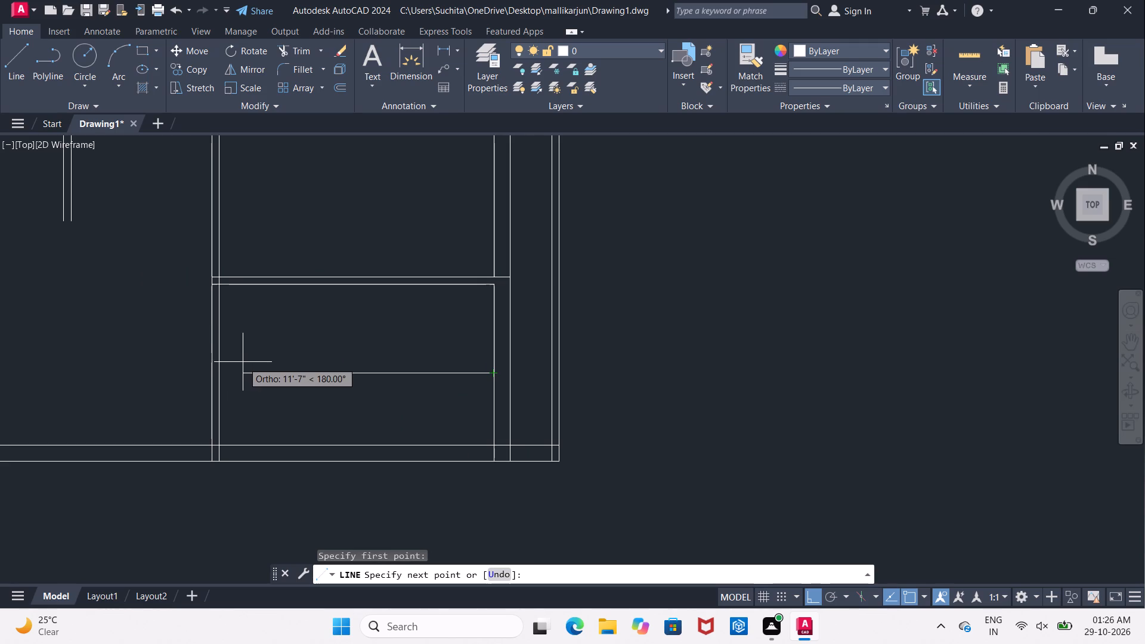
left_click(243, 362)
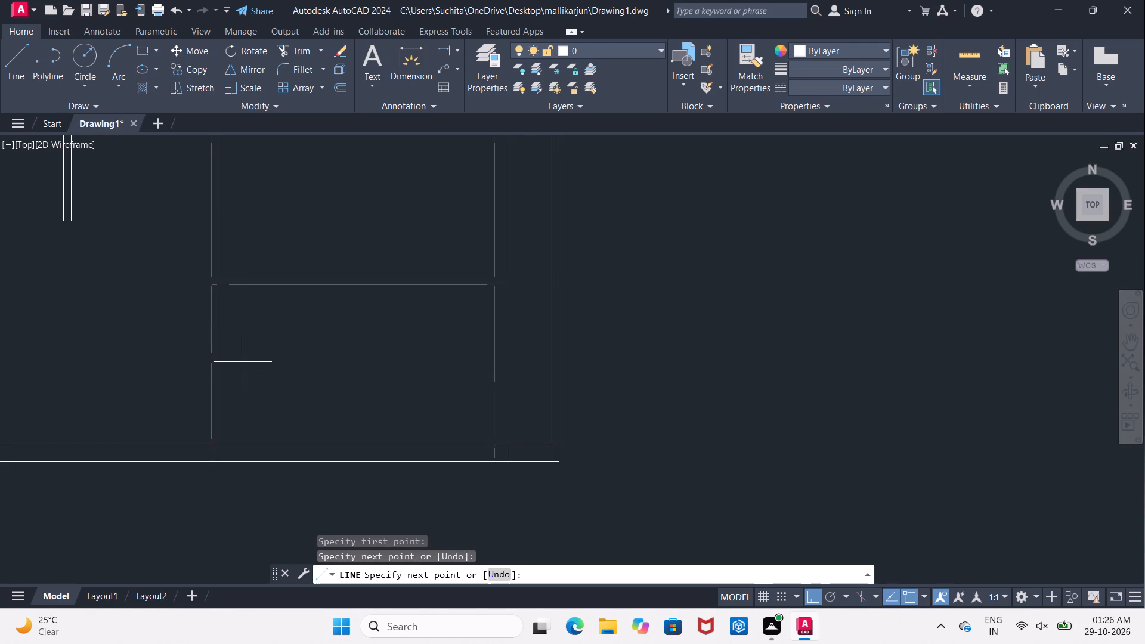
key("Escape")
Extend the inner east wall line north to the upper partition line and the lower partition line east to the outer wall line.
middle_click_drag(349, 374, 323, 352)
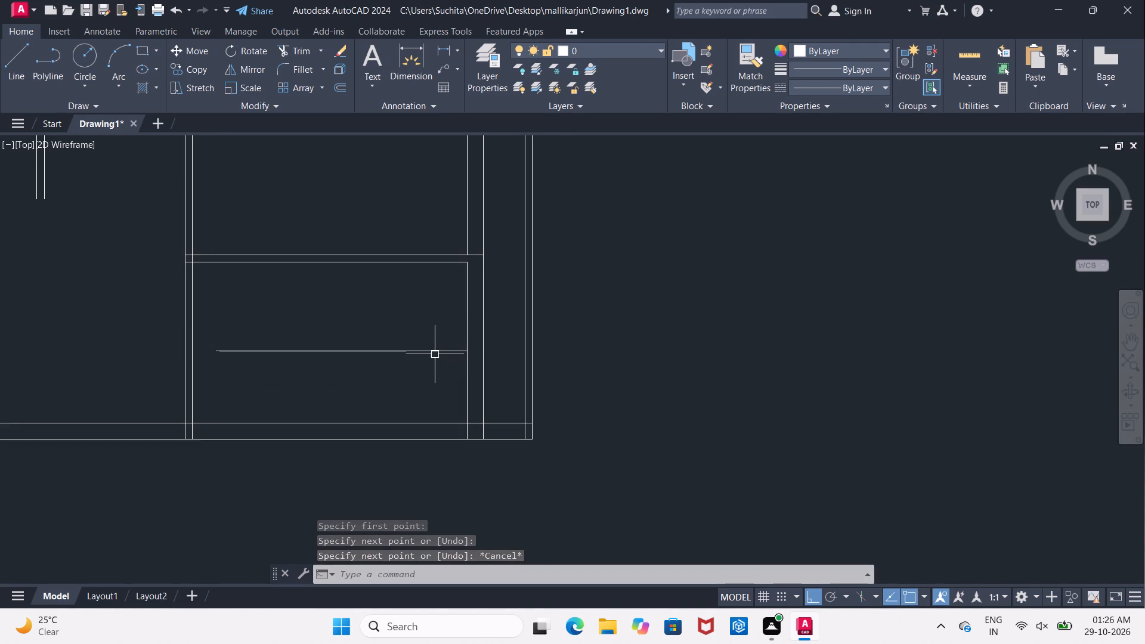
middle_click_drag(438, 305, 380, 340)
scroll(374, 340, "up", 1)
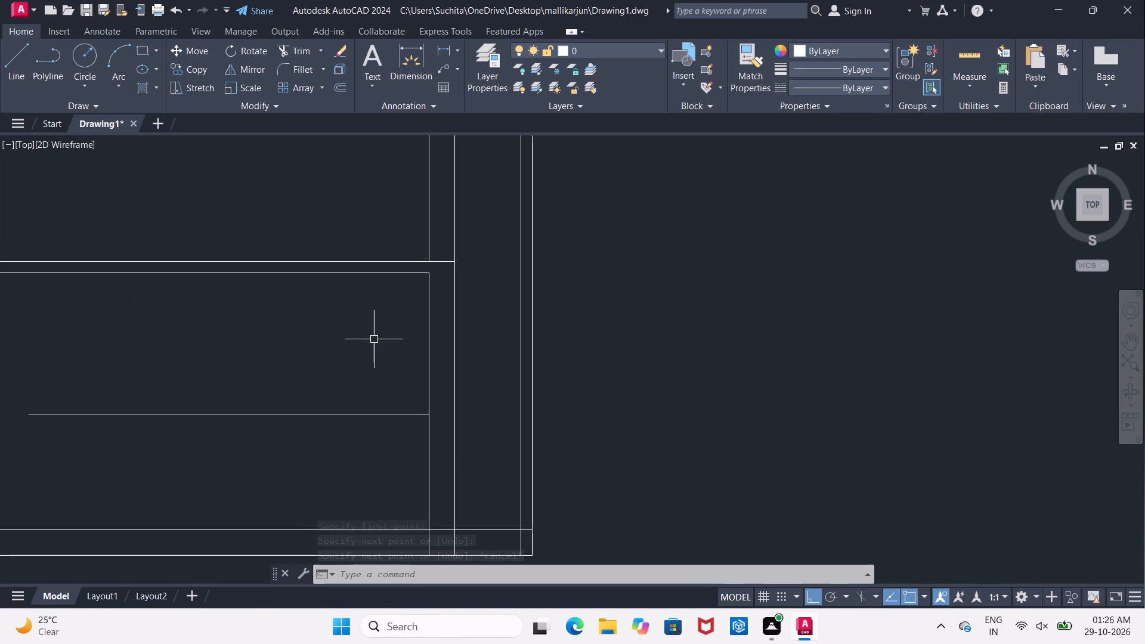
key("Escape")
key("e")
type("X")
key("space")
key("space")
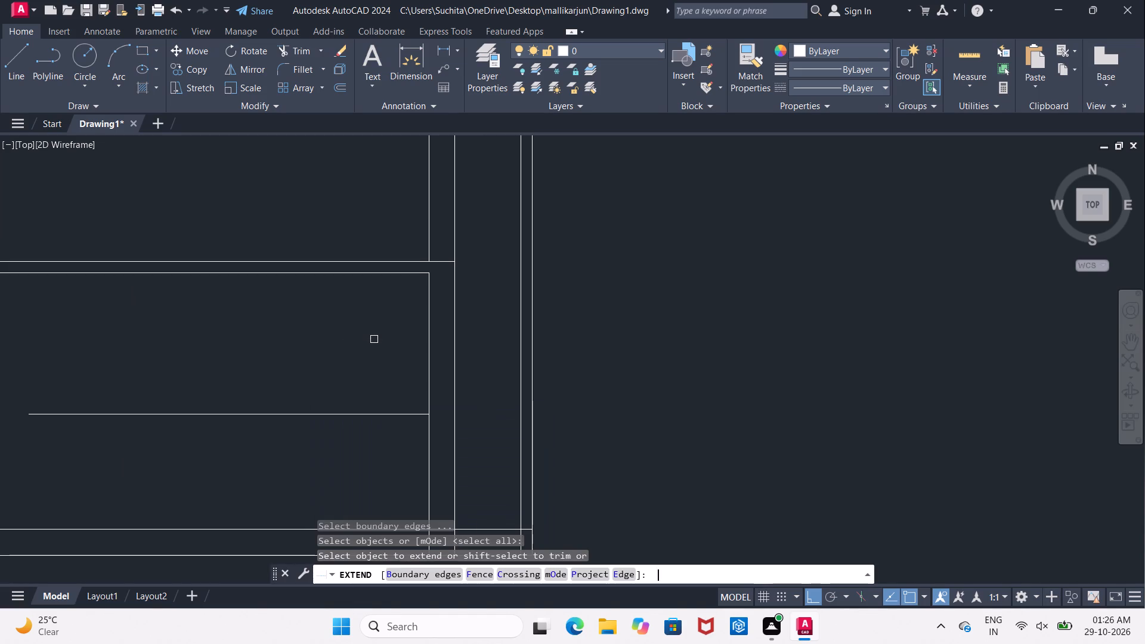
left_click(429, 303)
left_click(416, 274)
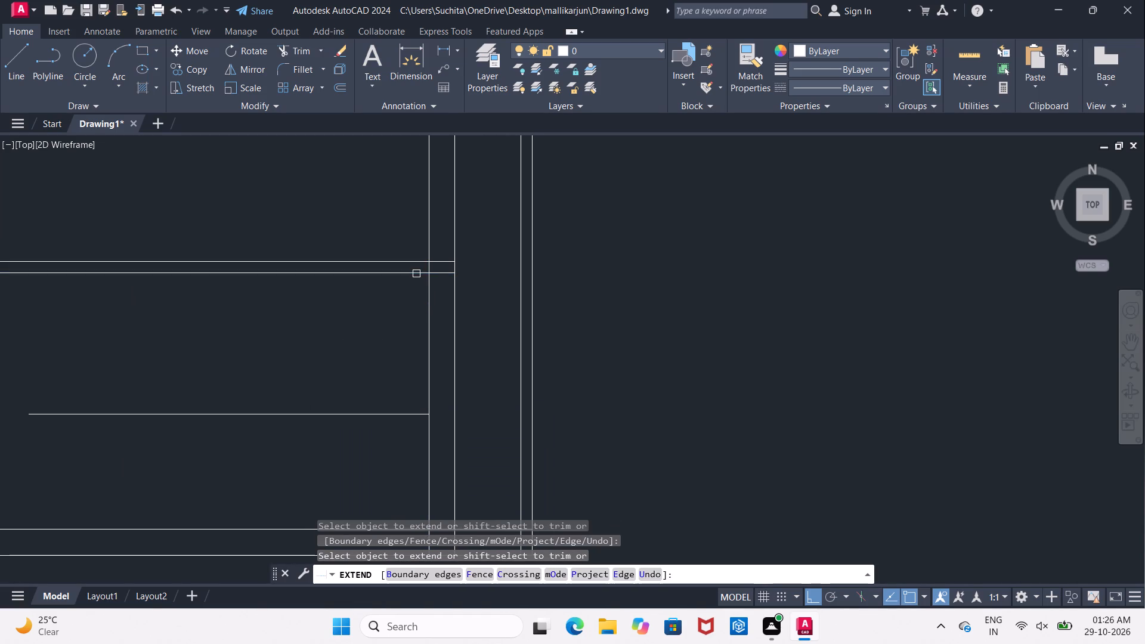
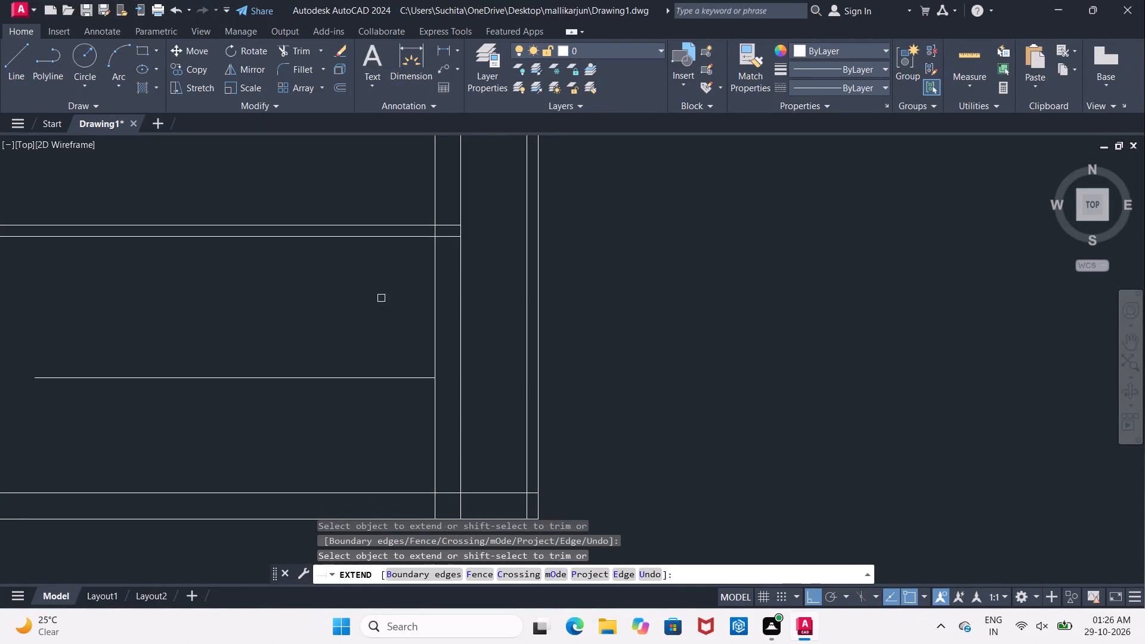
Offset the southeast room's inner east wall line 10" to the west for the first stair tread.
middle_click_drag(383, 308, 376, 314)
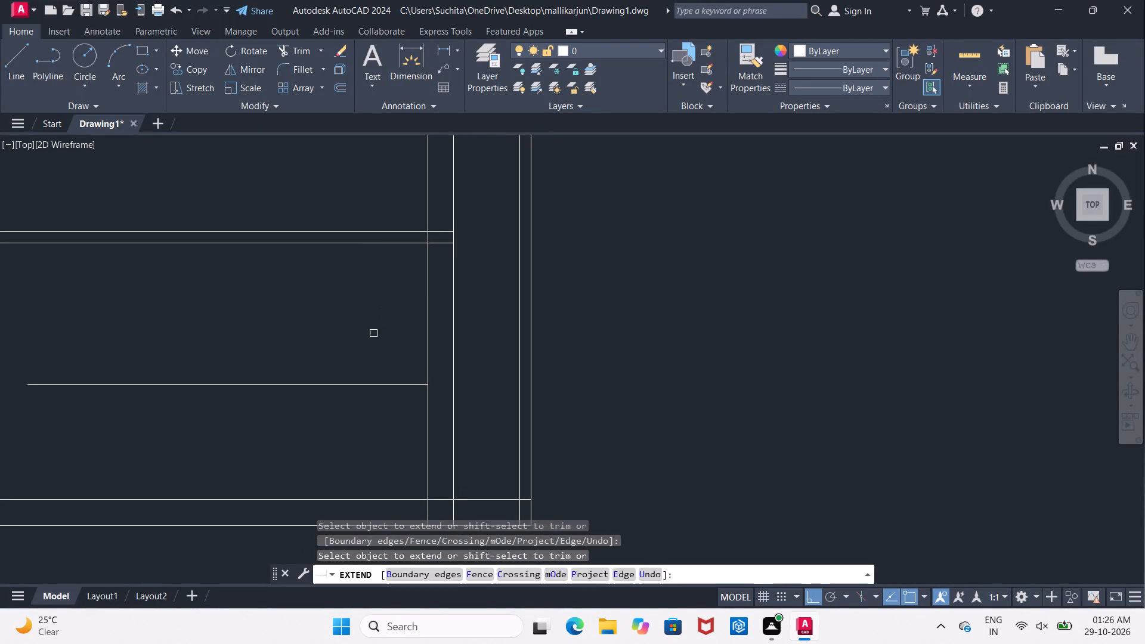
scroll(374, 335, "up", 1)
middle_click_drag(374, 335, 366, 335)
key("Escape")
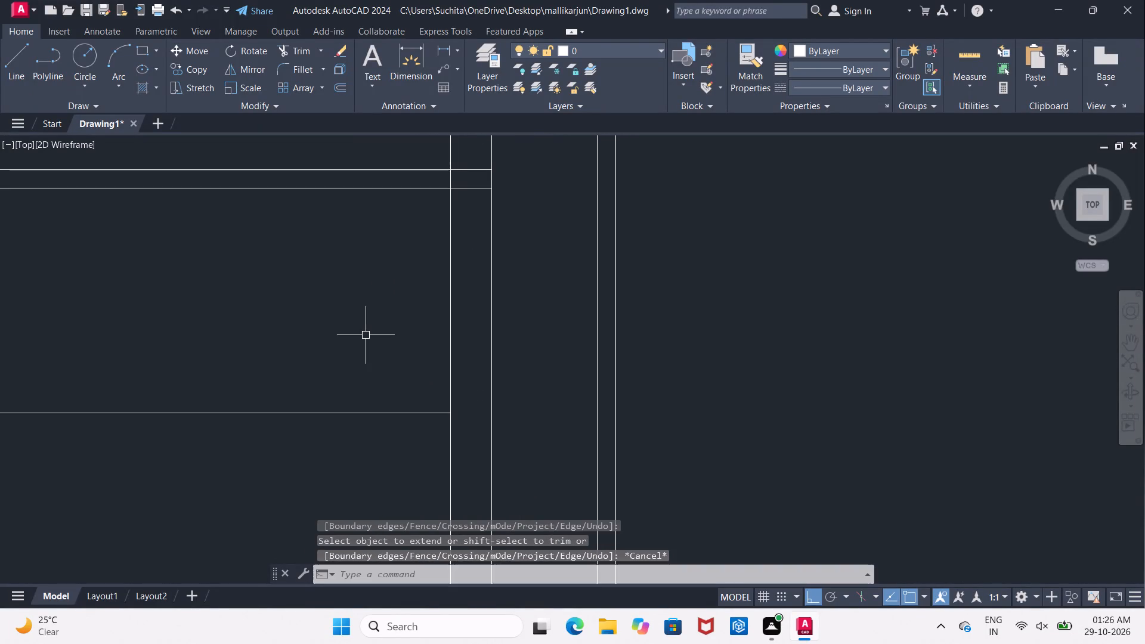
key("o")
key("Return")
type("10")
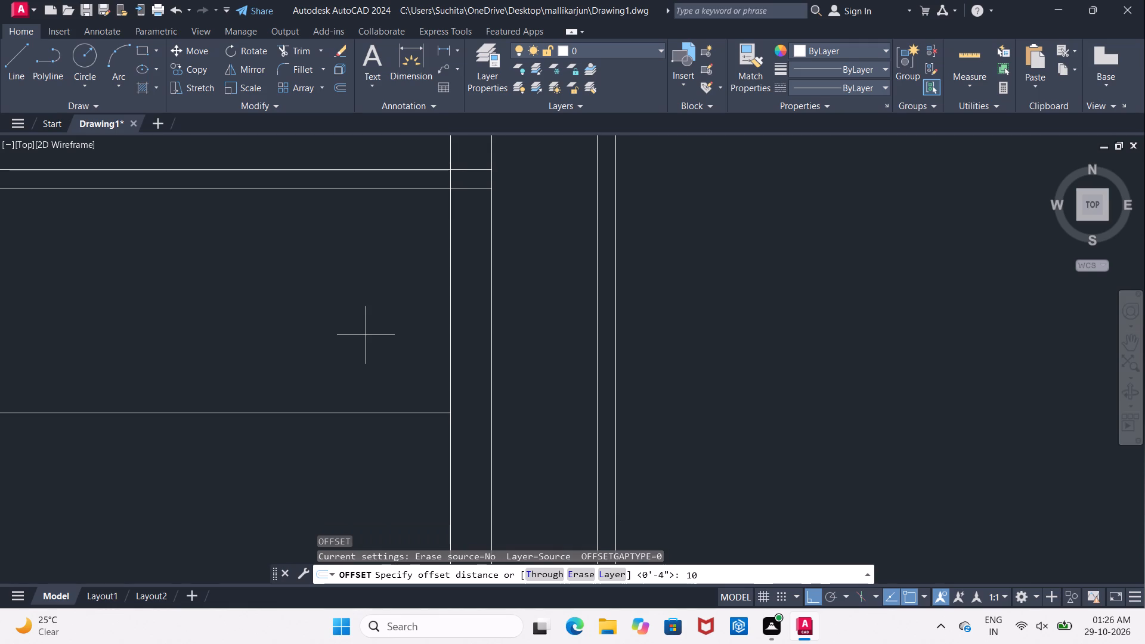
key("shift+quotedbl")
key("Return")
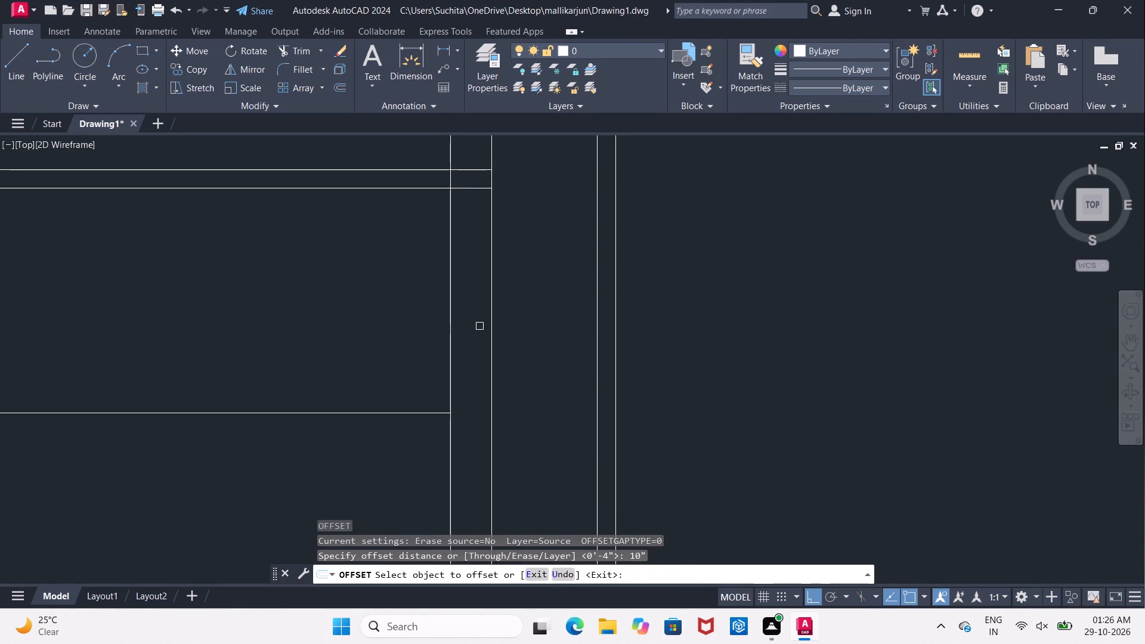
left_click(451, 370)
left_click(352, 383)
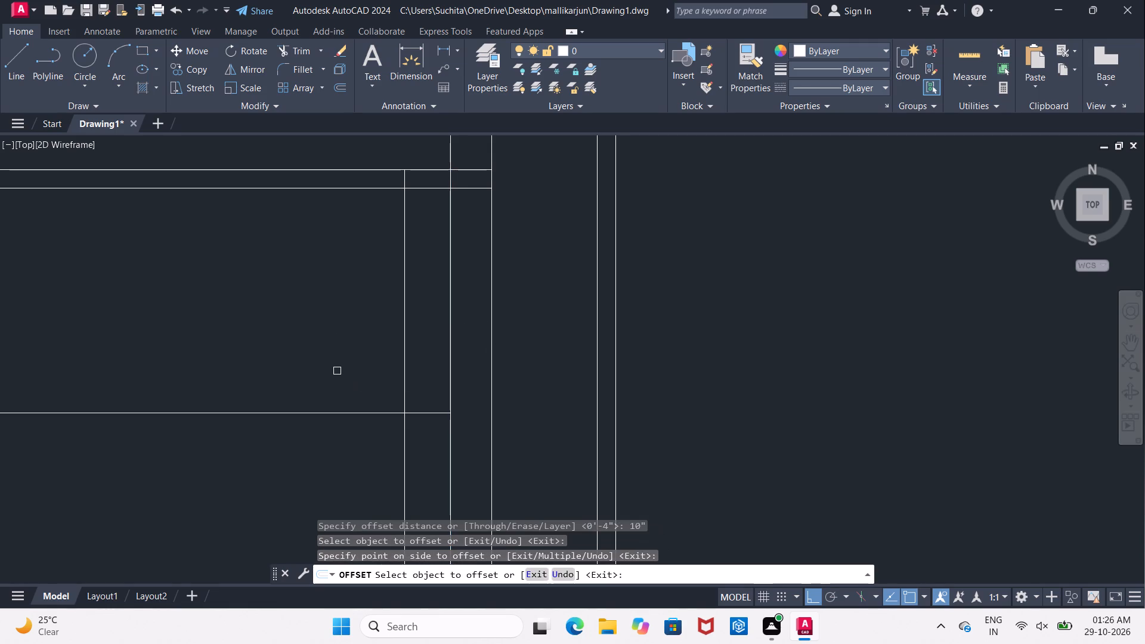
middle_click_drag(337, 371, 337, 377)
key("Escape")
Trim the ends of the new tread line that cross the partition to the north and the outer wall to the south.
type("TR")
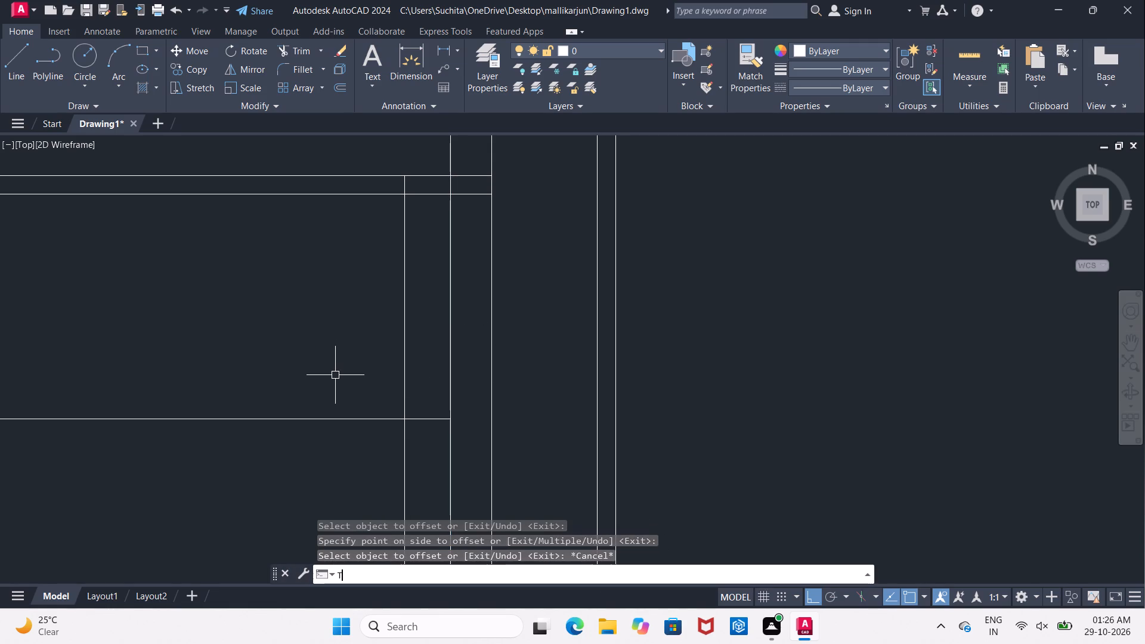
key("space")
key("space")
left_click(406, 182)
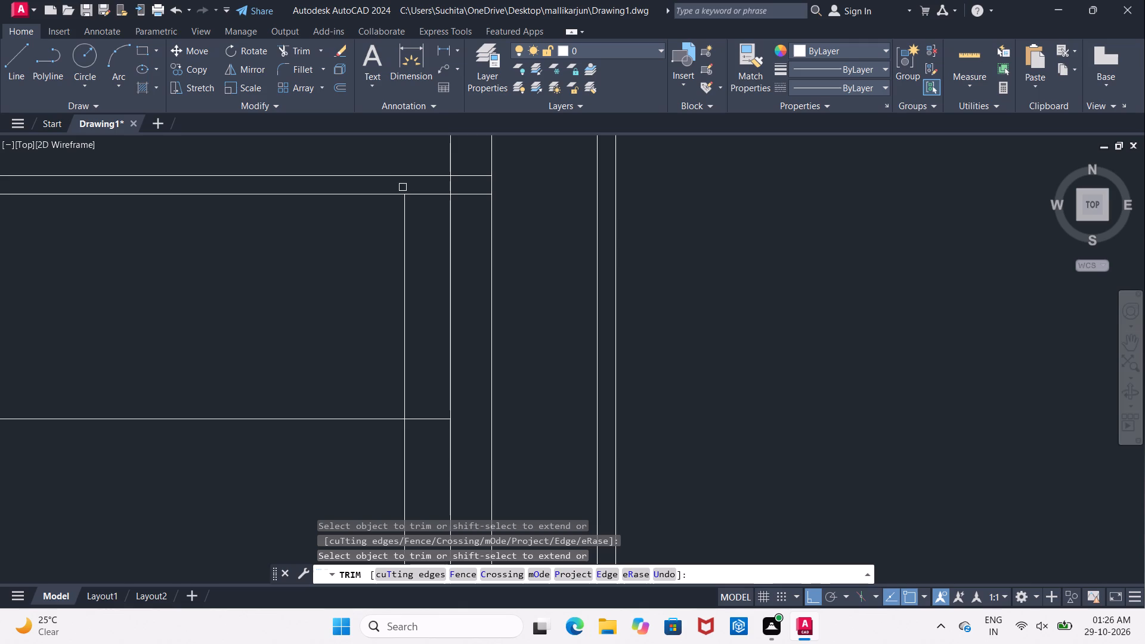
scroll(372, 317, "down", 1)
middle_click_drag(372, 317, 375, 222)
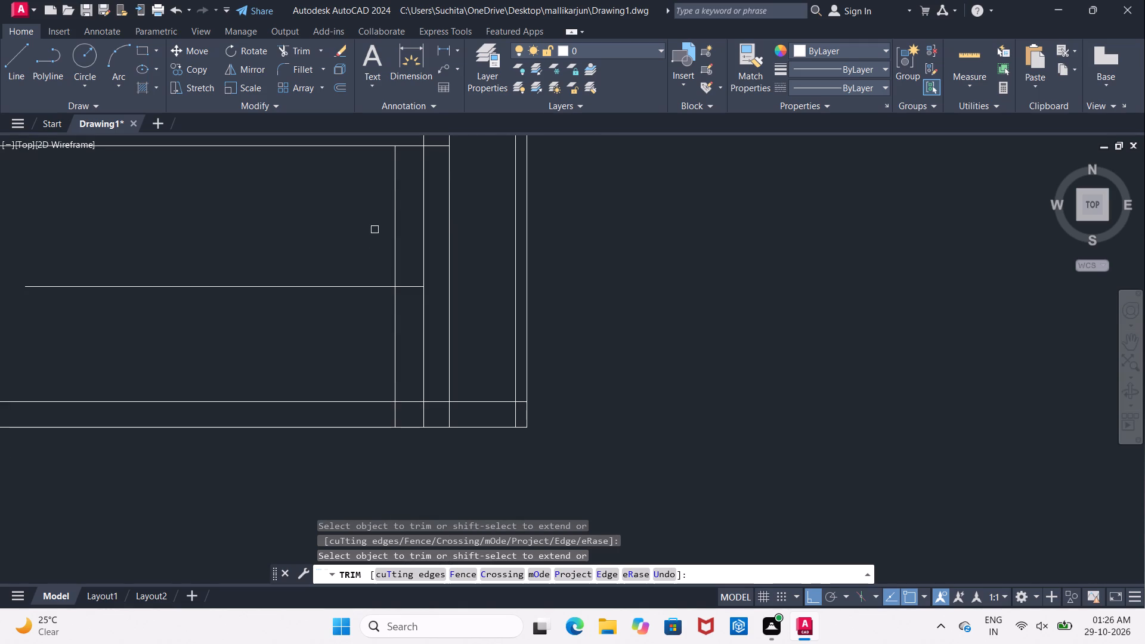
left_click(397, 414)
scroll(345, 324, "down", 1)
middle_click_drag(348, 335, 353, 408)
scroll(357, 388, "up", 1)
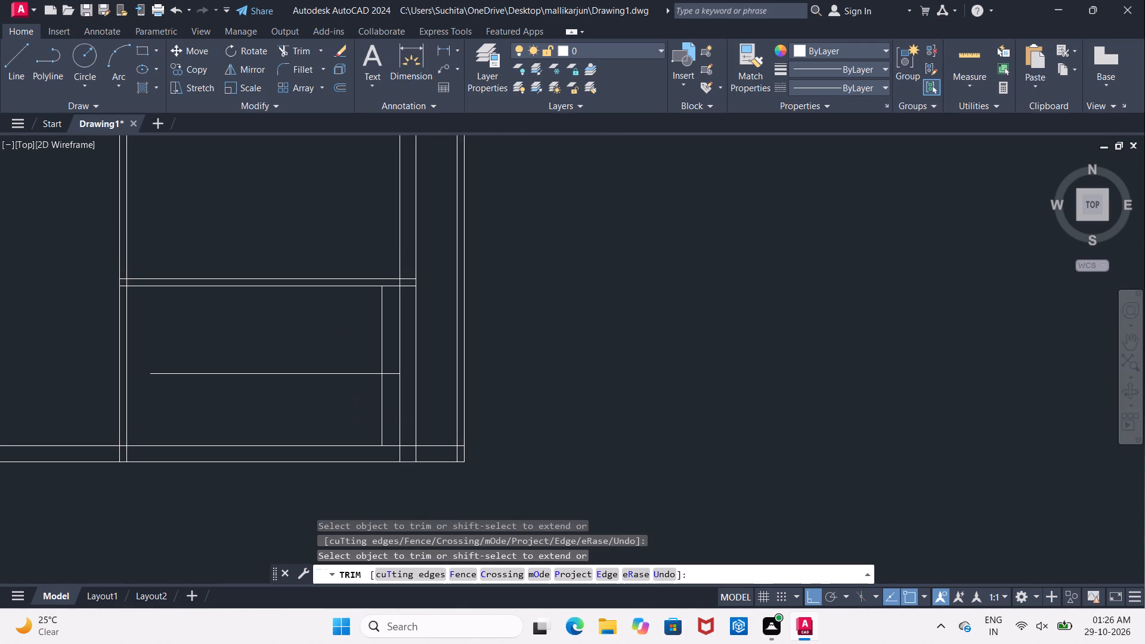
key("Escape")
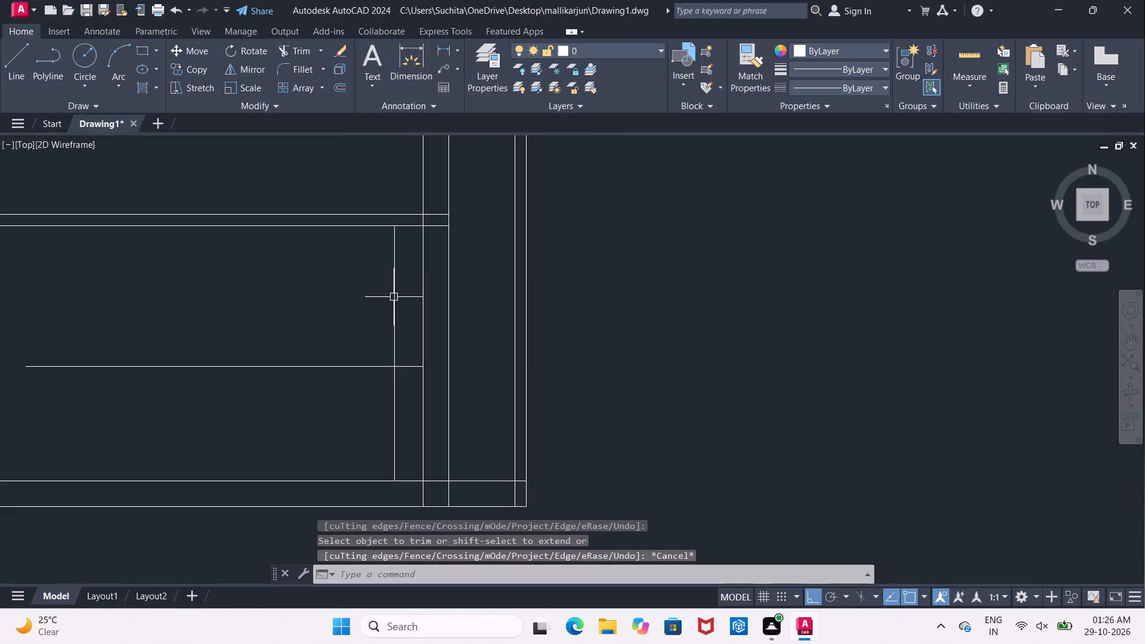
Offset the first tread line westward at 10" spacing to make five more tread lines.
key("o")
key("Return")
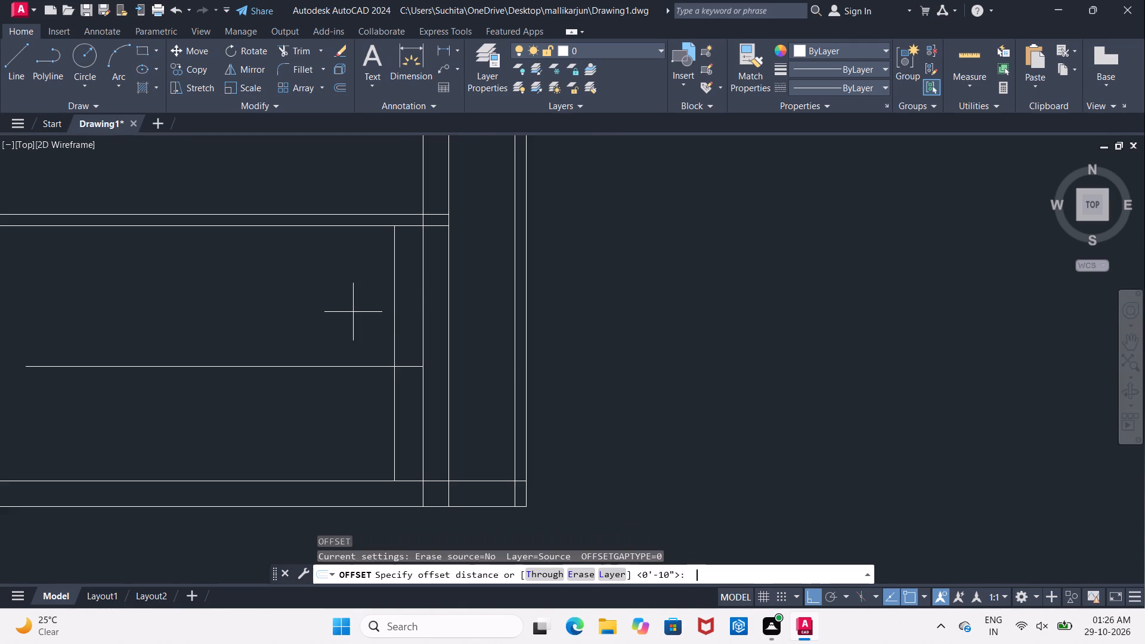
type("10\"")
key("Return")
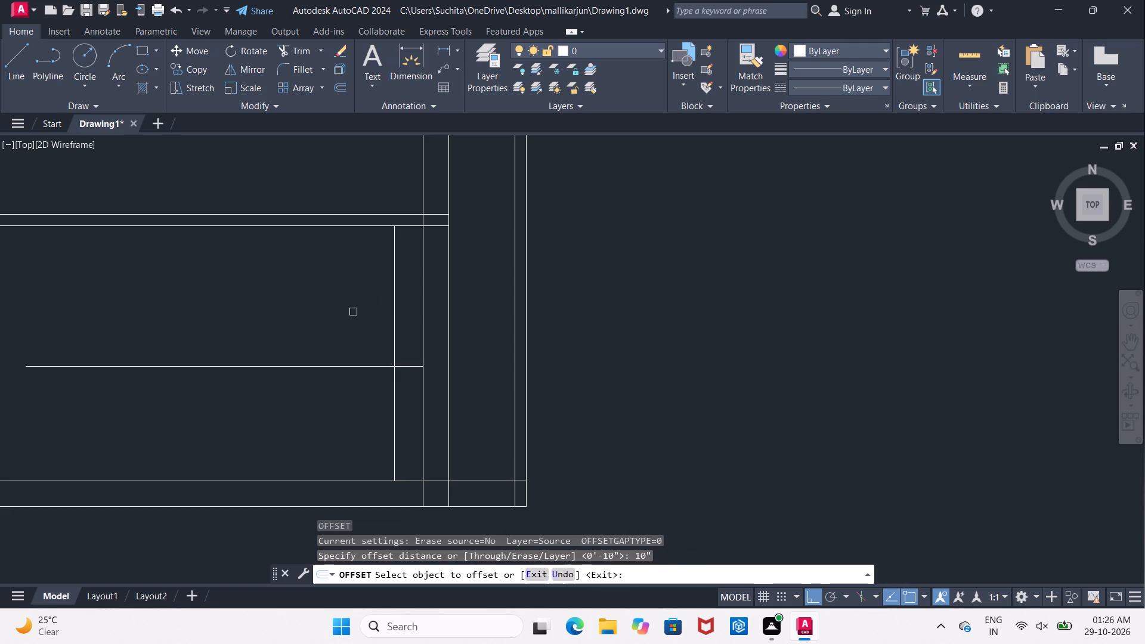
left_click(391, 348)
left_click(266, 349)
left_click(363, 348)
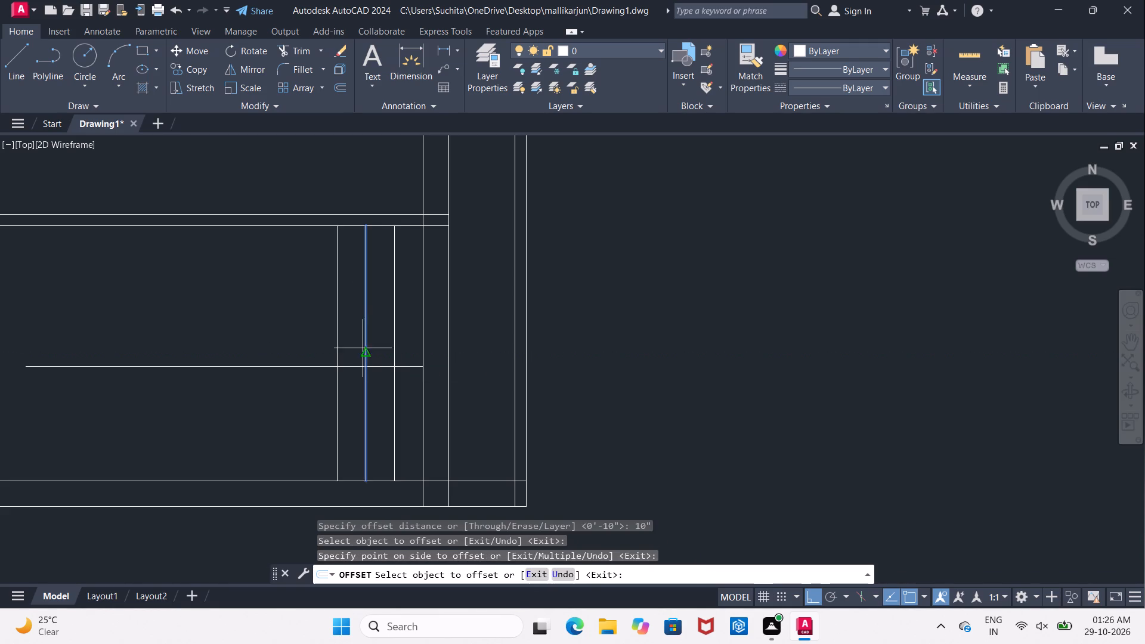
left_click(267, 345)
left_click(333, 350)
left_click(218, 352)
left_click(306, 354)
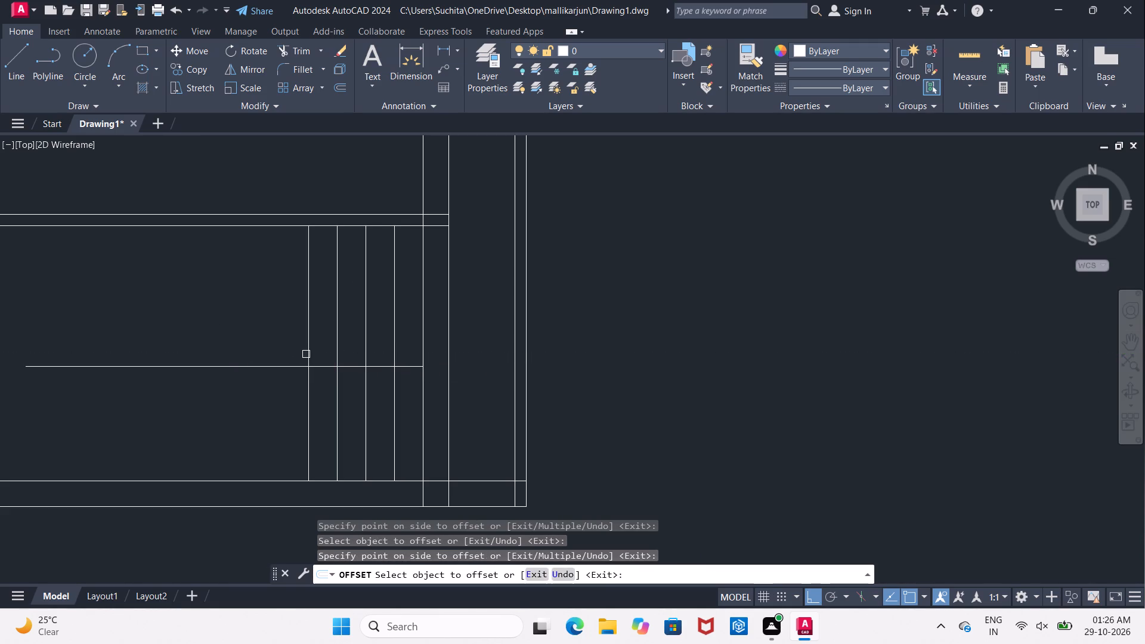
left_click_drag(197, 345, 206, 348)
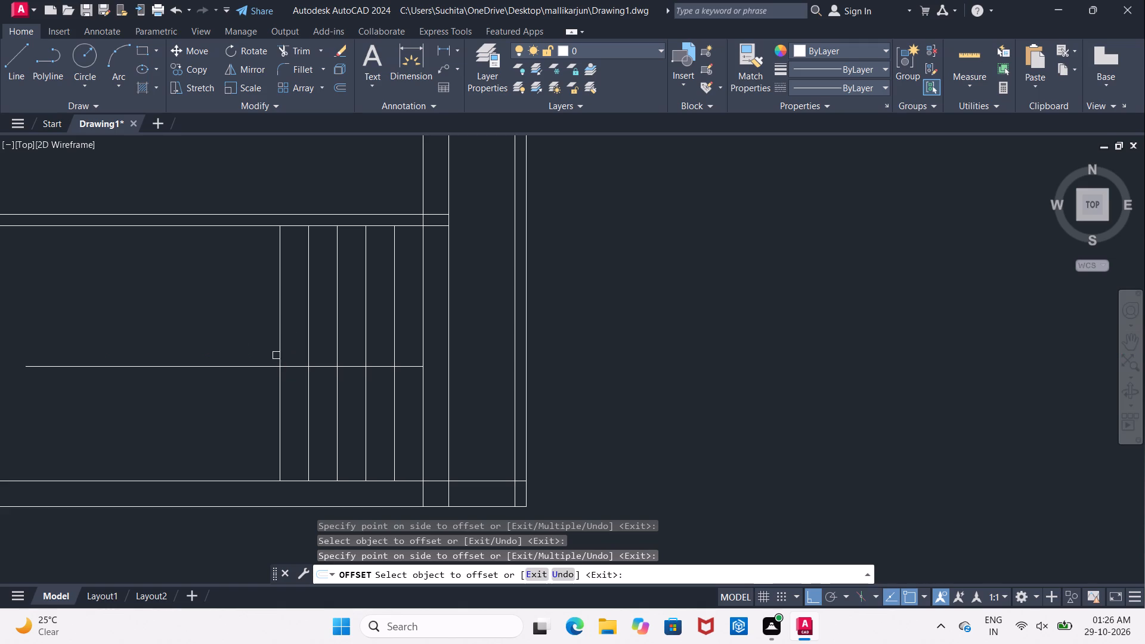
left_click(276, 355)
left_click(195, 355)
Continue the 10" offsets westward with five more tread lines from the westernmost one.
left_click(250, 354)
left_click(150, 348)
left_click(221, 352)
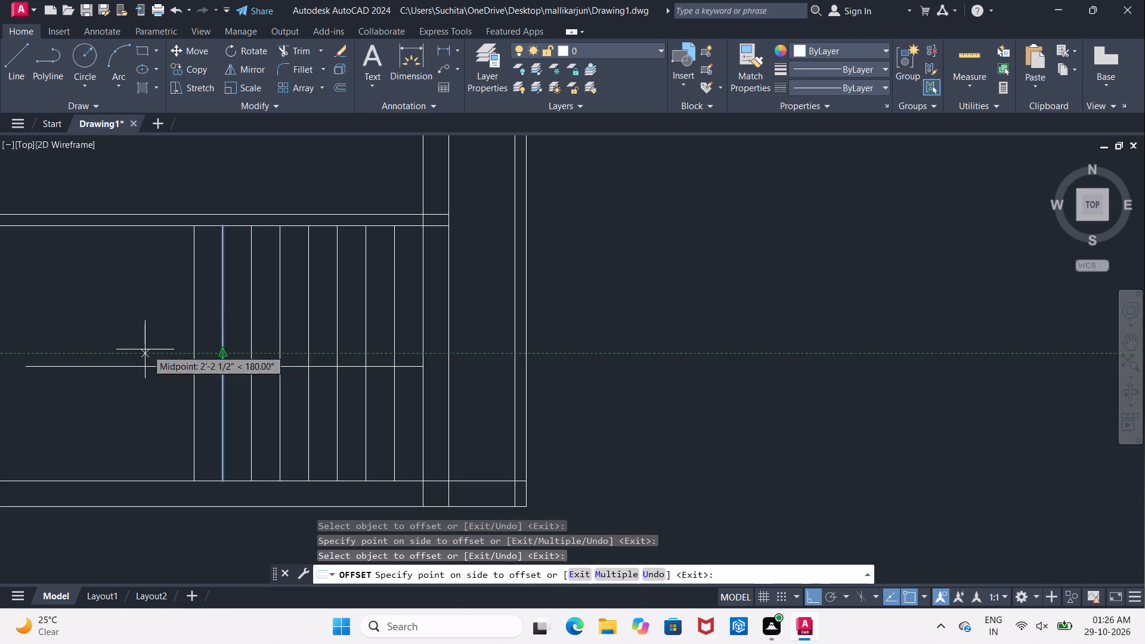
left_click(143, 349)
middle_click_drag(165, 362, 348, 388)
left_click(375, 373)
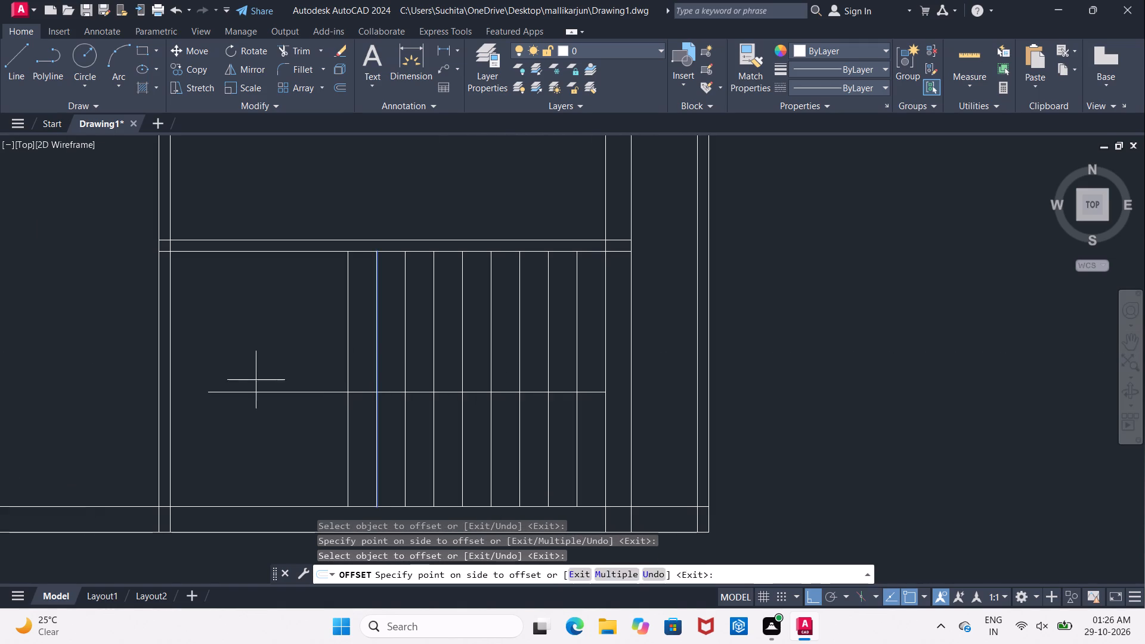
left_click(255, 379)
left_click(348, 378)
left_click(196, 367)
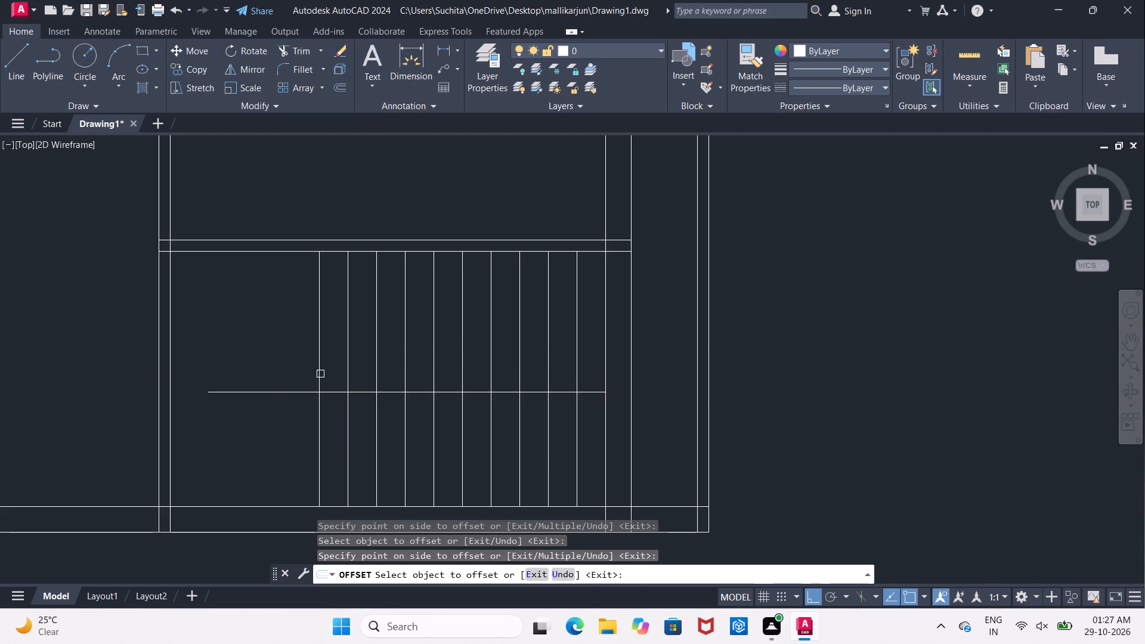
left_click(321, 374)
left_click(172, 375)
scroll(280, 379, "down", 2)
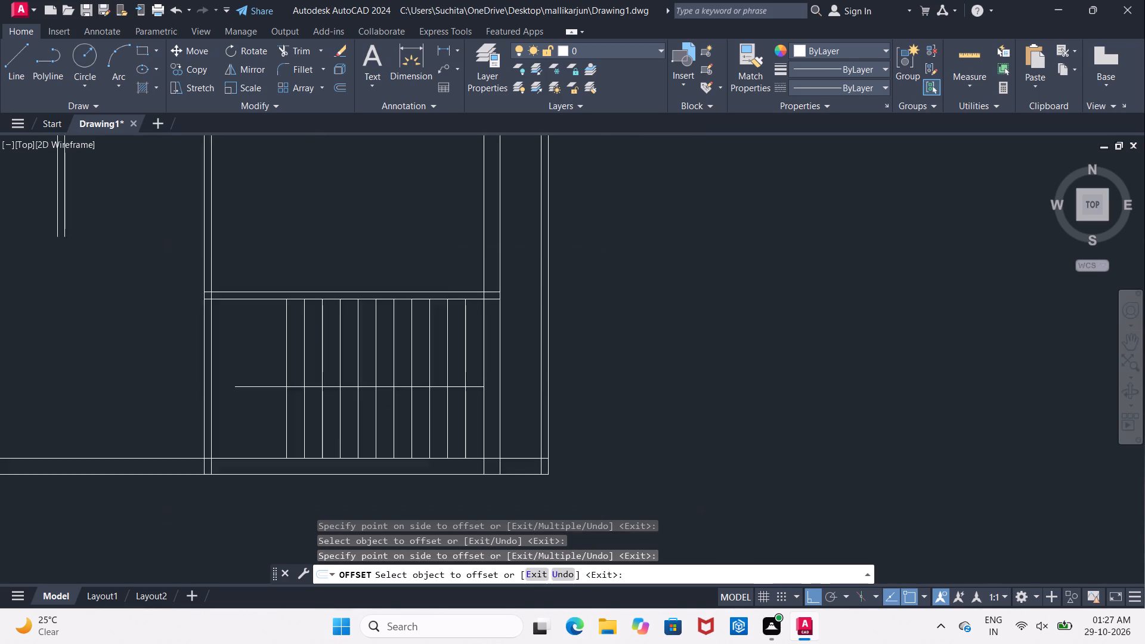
scroll(278, 379, "down", 2)
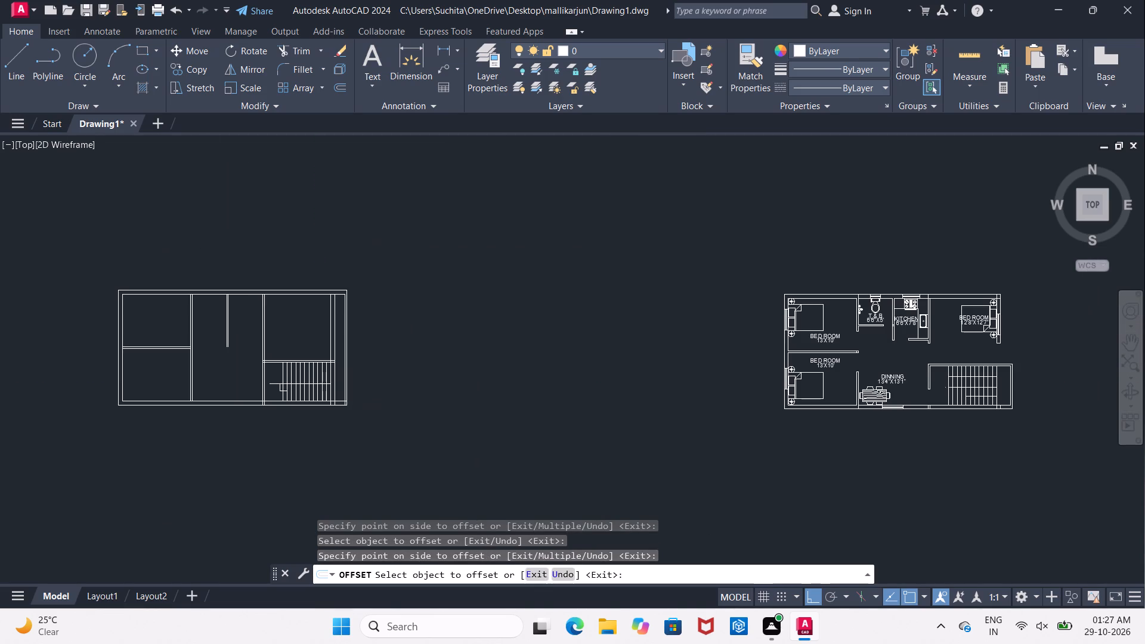
scroll(283, 388, "up", 3)
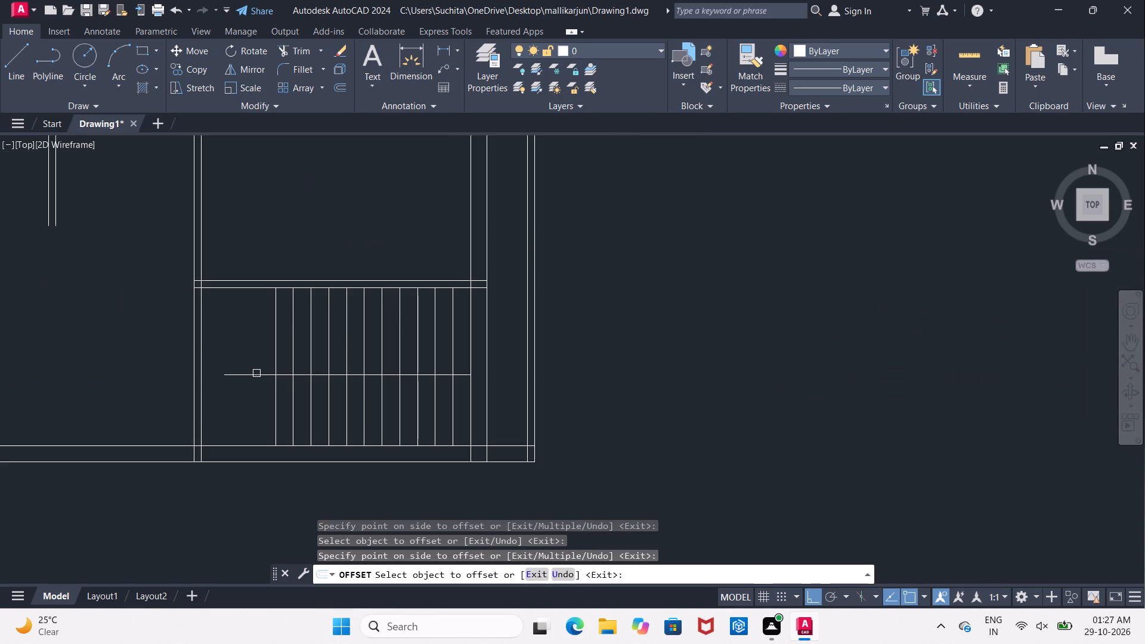
scroll(254, 373, "up", 1)
key("Escape")
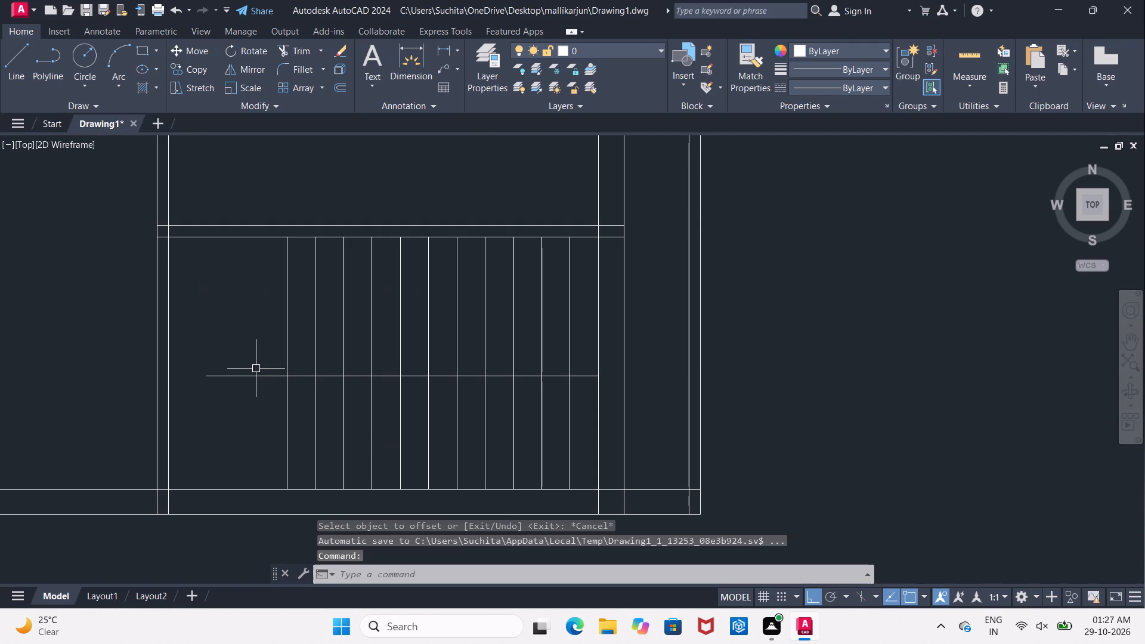
Trim the stair's horizontal middle line where it projects west of the westernmost tread.
key("t")
key("r")
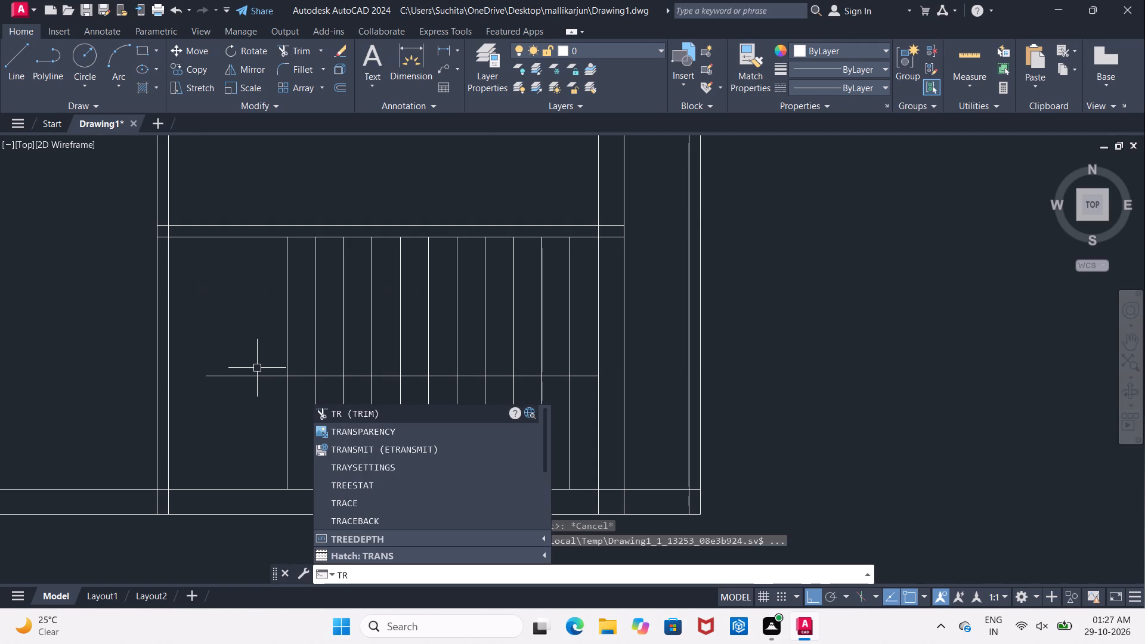
key("space")
key("space")
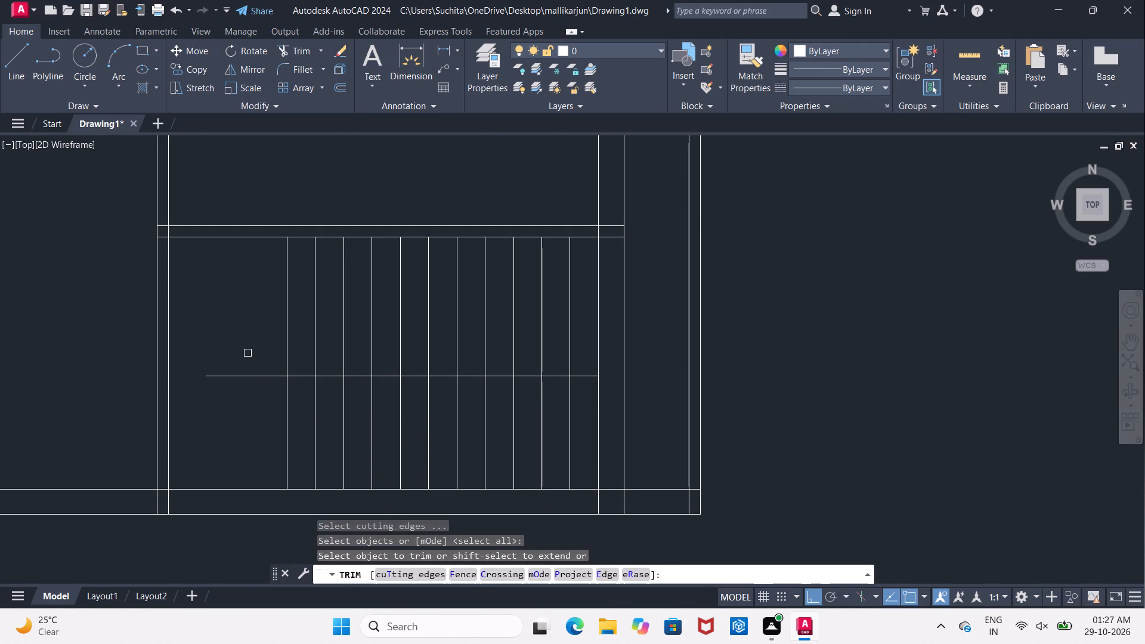
left_click(249, 376)
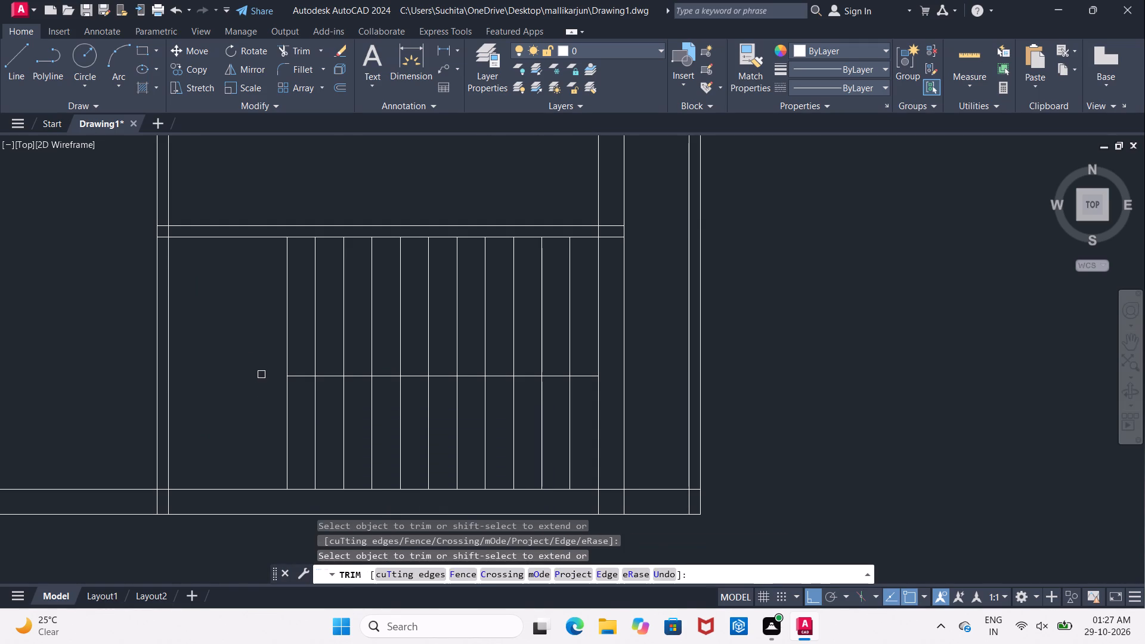
Trim the middle line between the two easternmost treads and the easternmost tread's part north of the middle line.
middle_click_drag(255, 372, 197, 367)
middle_click_drag(532, 389, 500, 370)
scroll(494, 366, "down", 1)
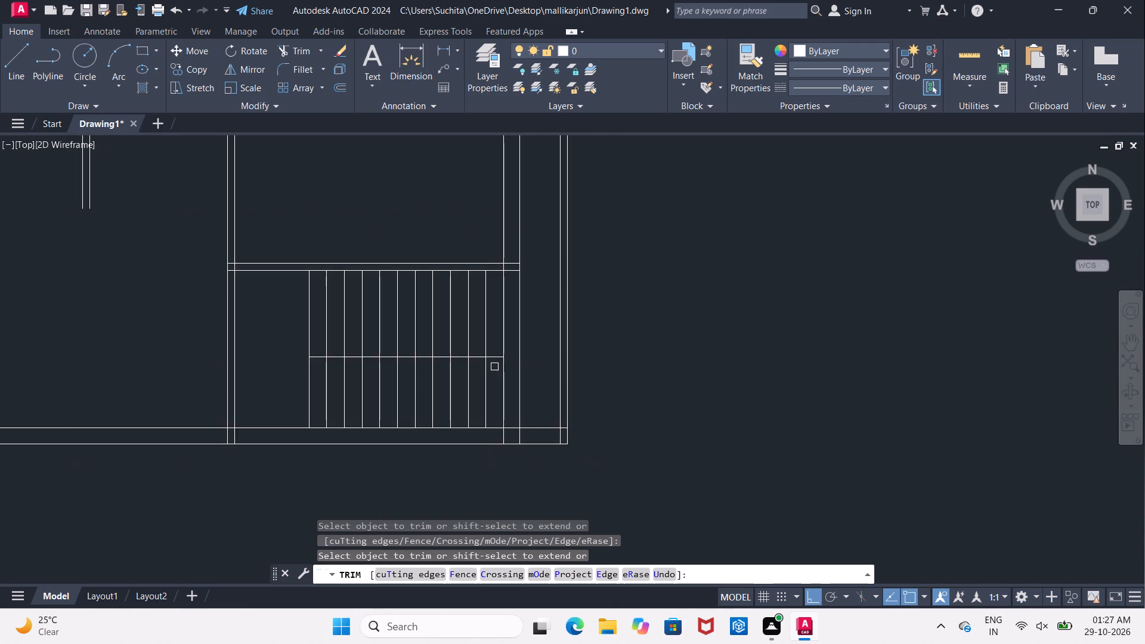
scroll(494, 374, "down", 1)
middle_click_drag(489, 366, 471, 294)
scroll(471, 306, "up", 4)
middle_click_drag(472, 329, 460, 363)
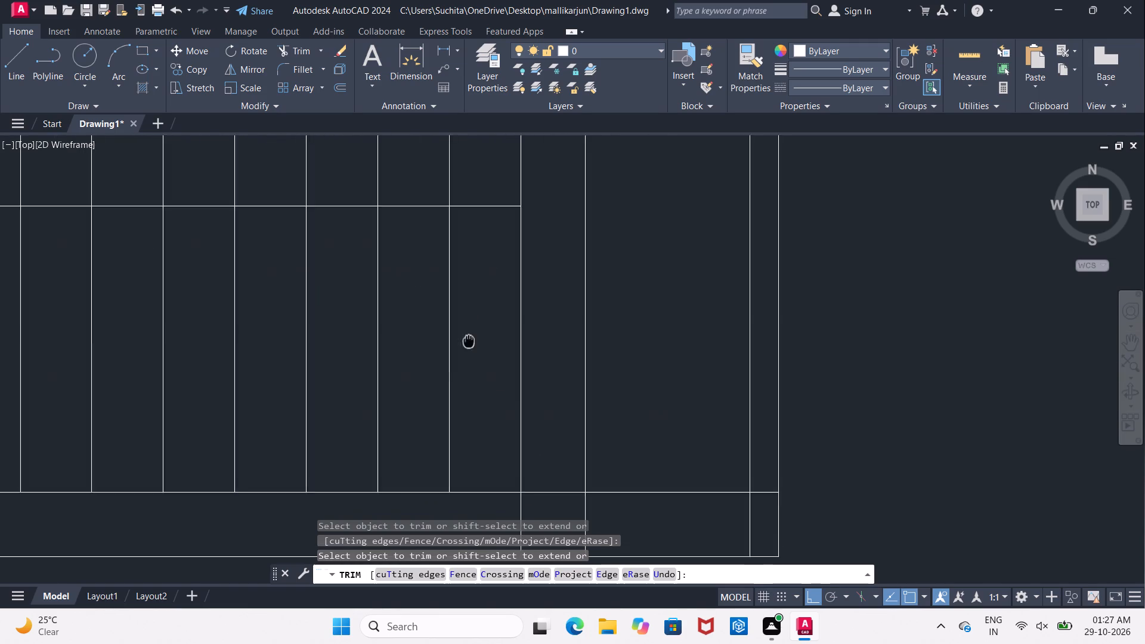
middle_click_drag(460, 363, 425, 475)
scroll(425, 475, "down", 2)
scroll(429, 452, "up", 1)
scroll(431, 422, "down", 1)
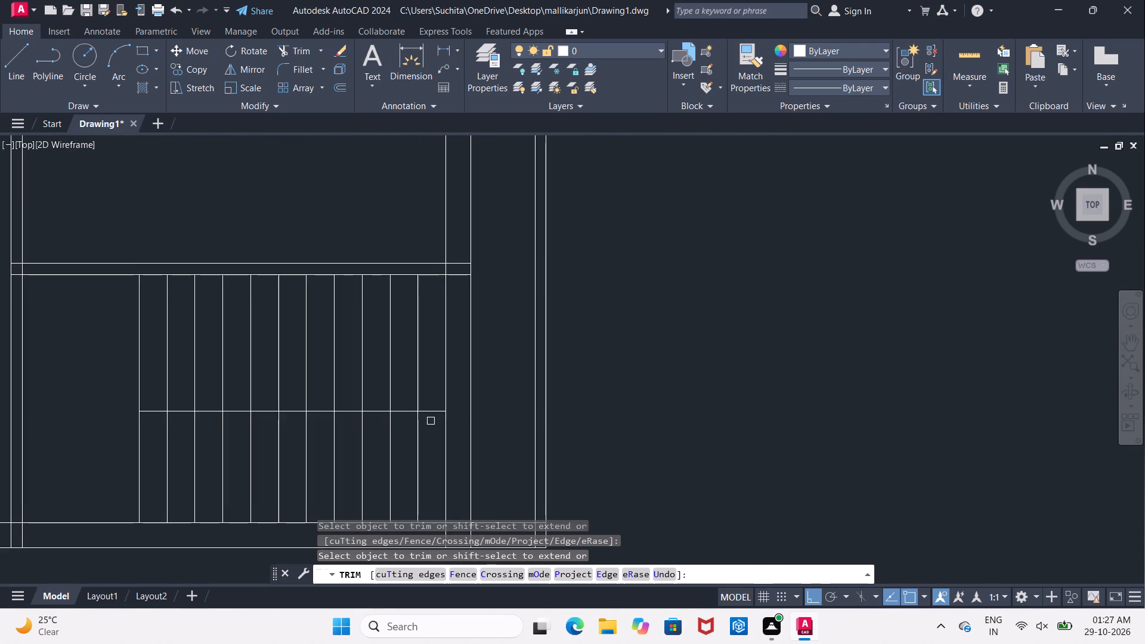
middle_click_drag(435, 427, 420, 383)
scroll(419, 381, "up", 2)
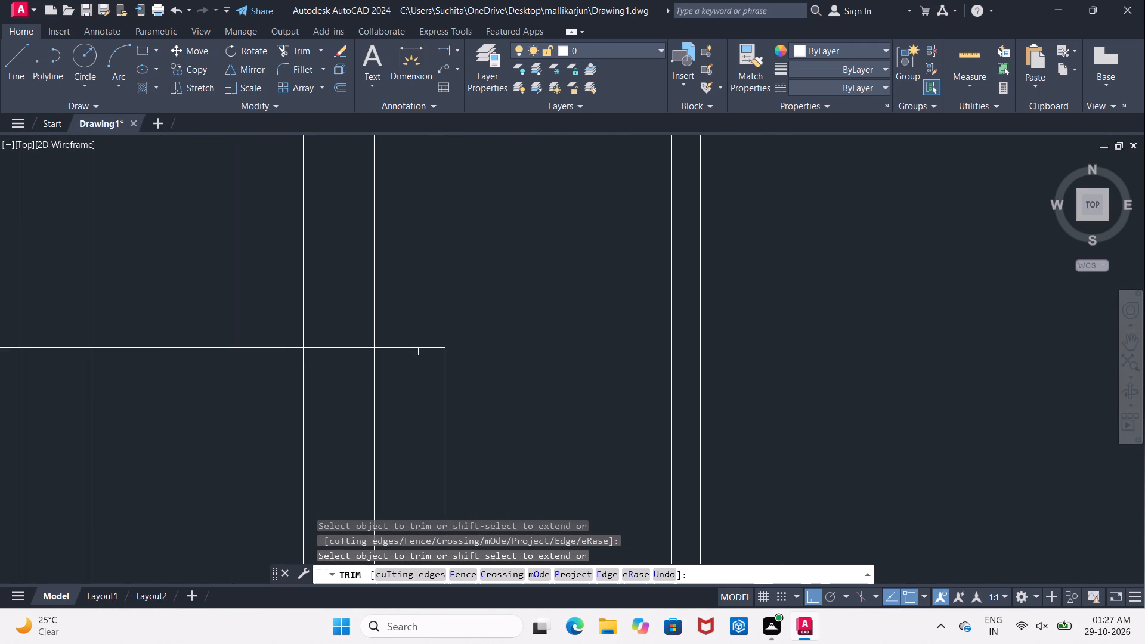
left_click(324, 350)
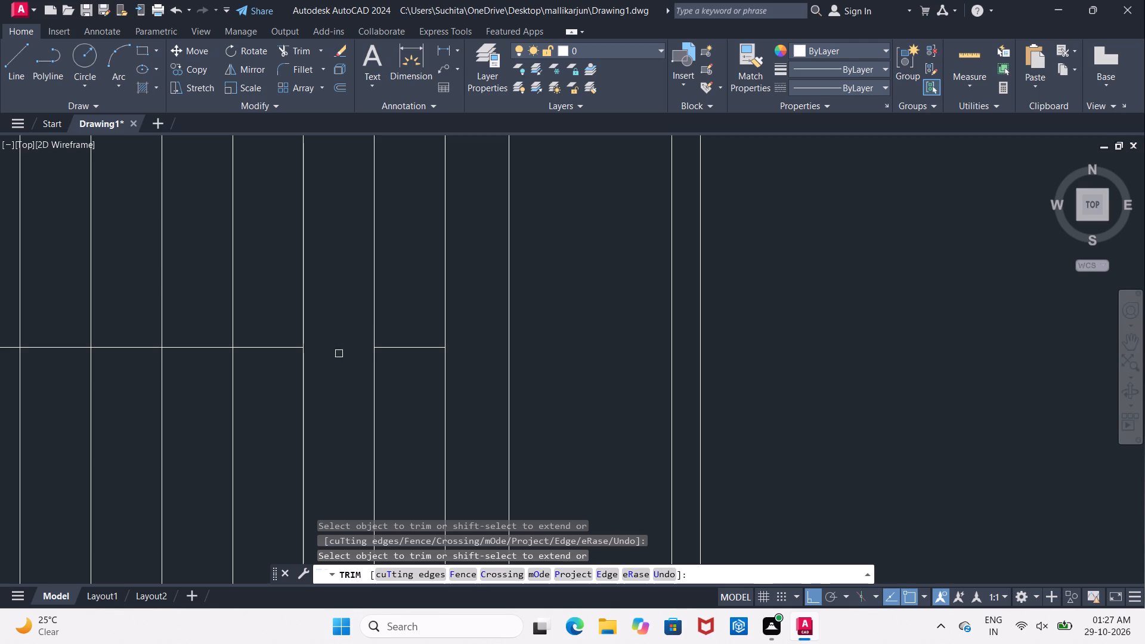
left_click(378, 330)
left_click(369, 334)
middle_click_drag(375, 332, 360, 210)
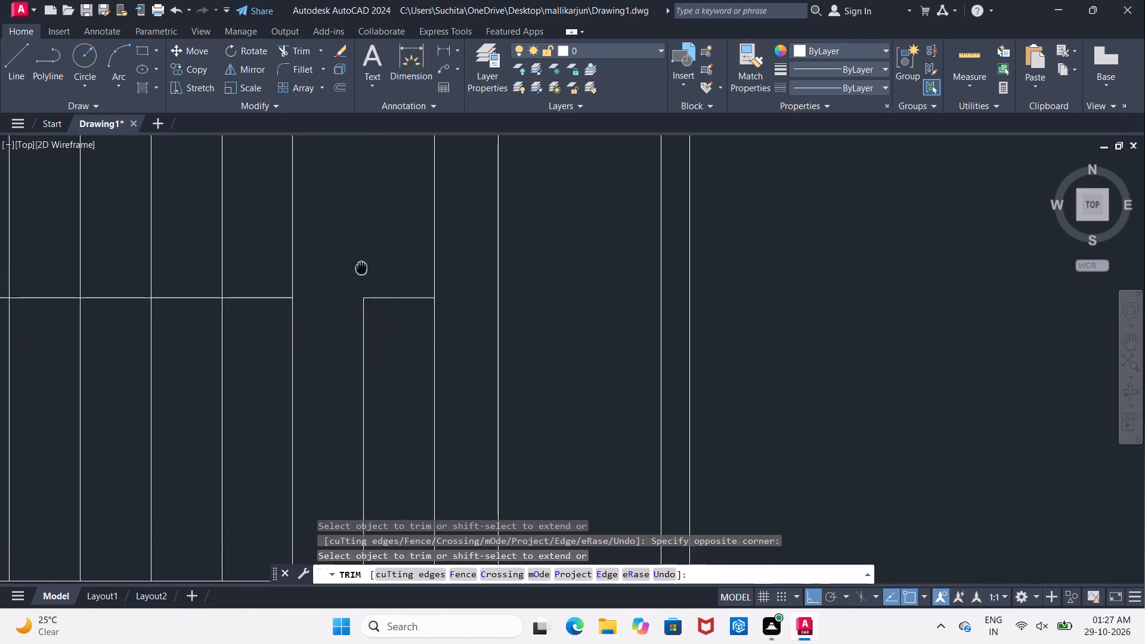
middle_click_drag(360, 210, 360, 205)
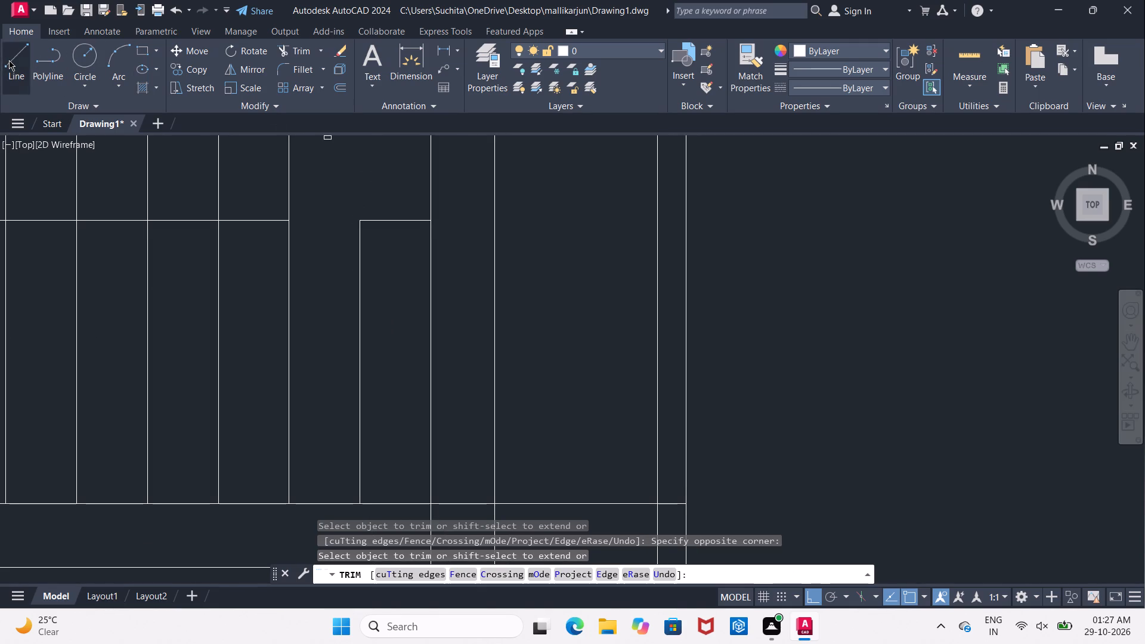
Draw a horizontal line through the south flight from the easternmost tread's midpoint to just west of the westernmost tread.
left_click(9, 60)
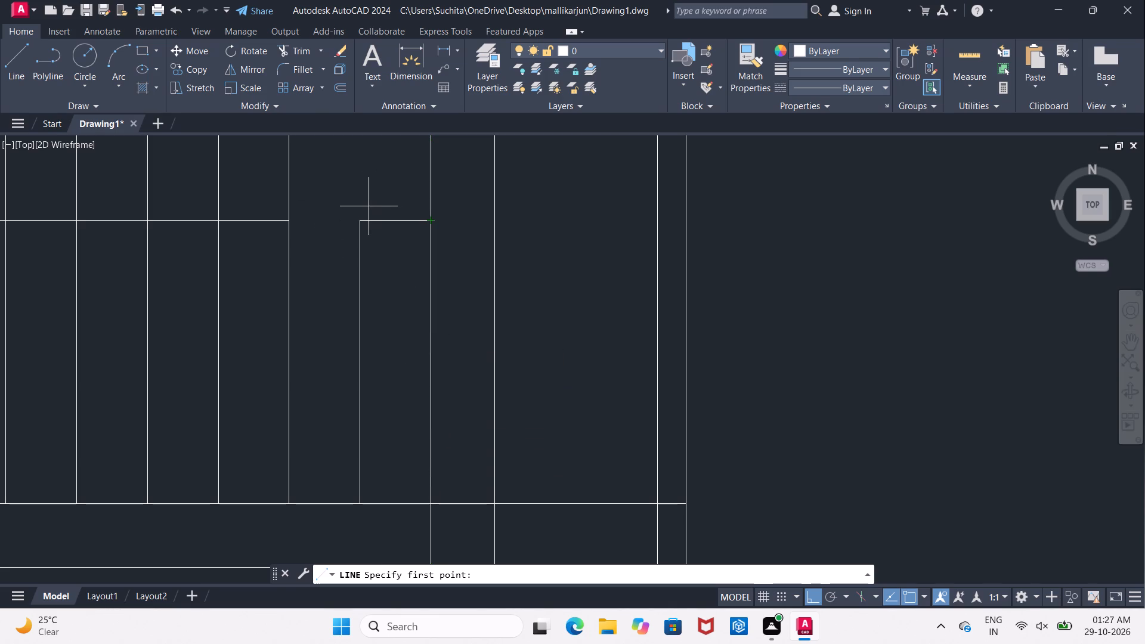
key("Escape")
left_click(16, 51)
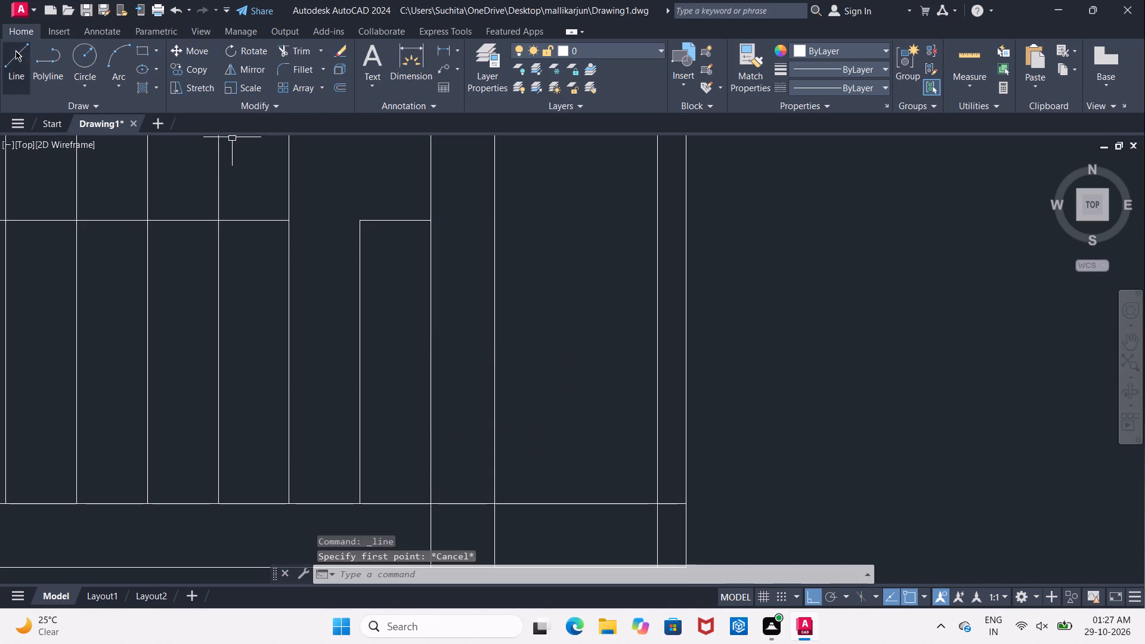
left_click(359, 364)
middle_click_drag(223, 362, 479, 354)
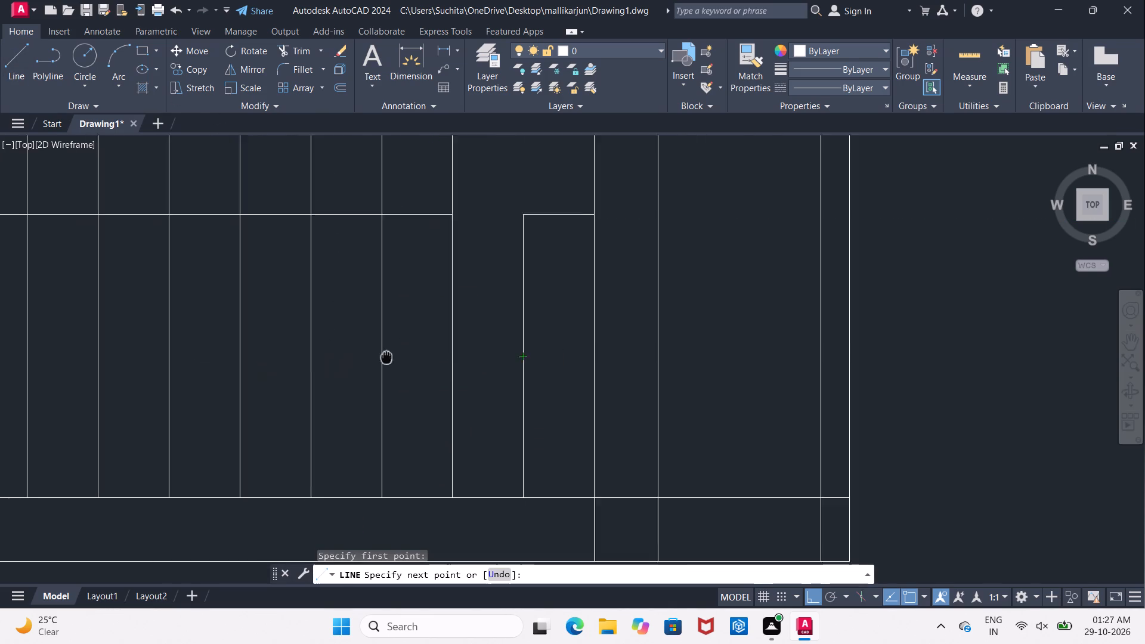
middle_click_drag(479, 354, 540, 352)
middle_click_drag(203, 346, 604, 361)
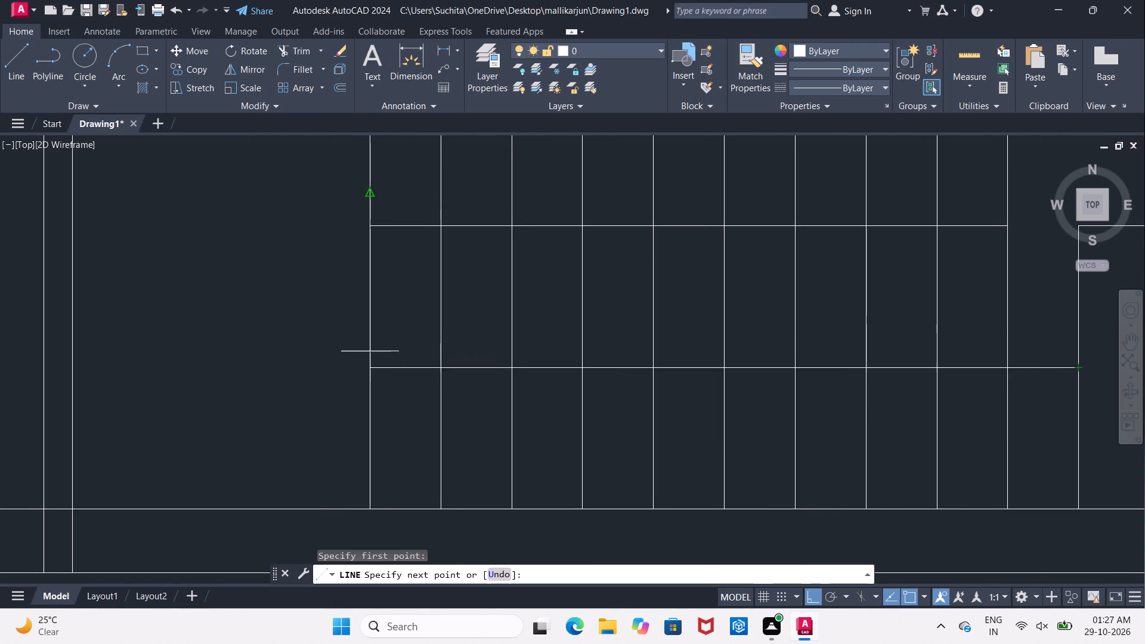
left_click(346, 369)
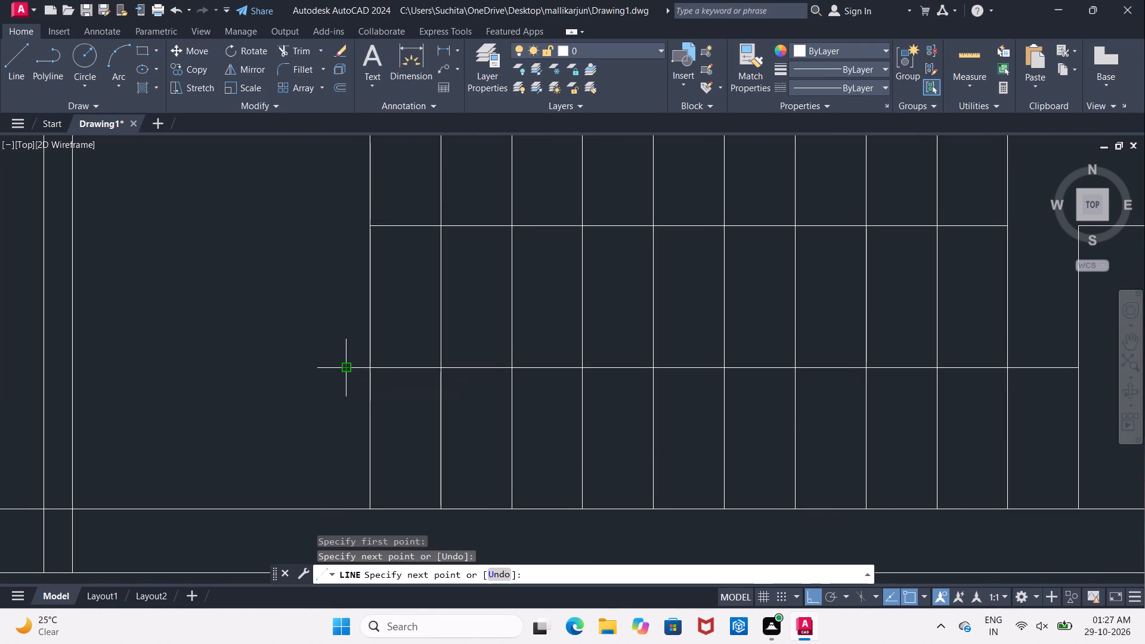
key("Escape")
Extend the south flight's new horizontal line east to the vertical wall line bounding the stair.
middle_click_drag(652, 366, 267, 363)
key("e")
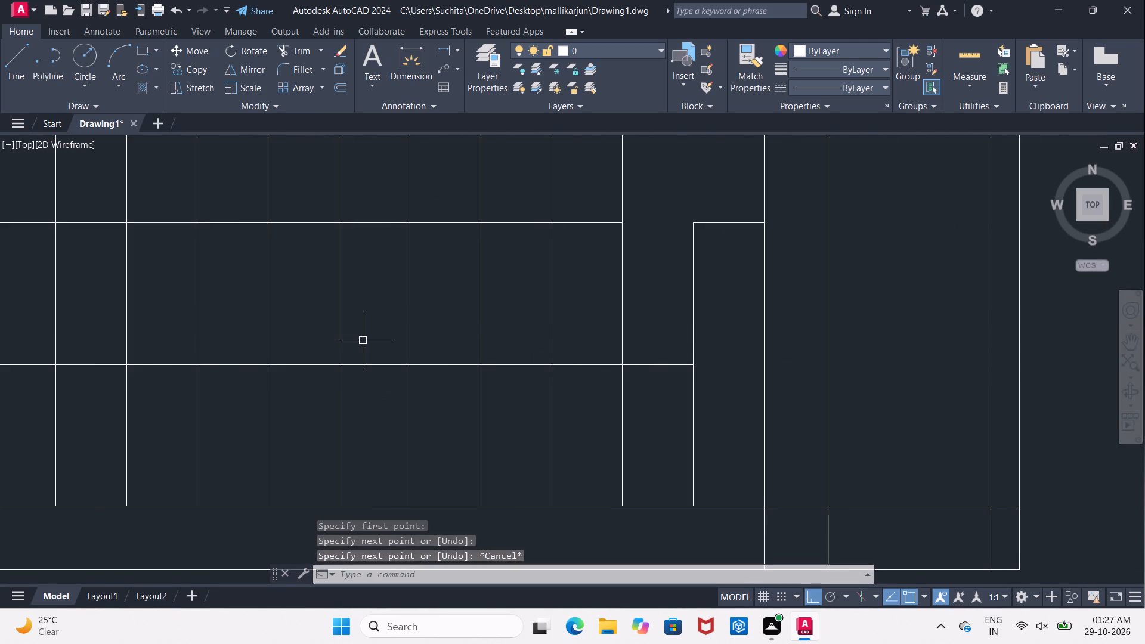
type("X")
key("space")
key("space")
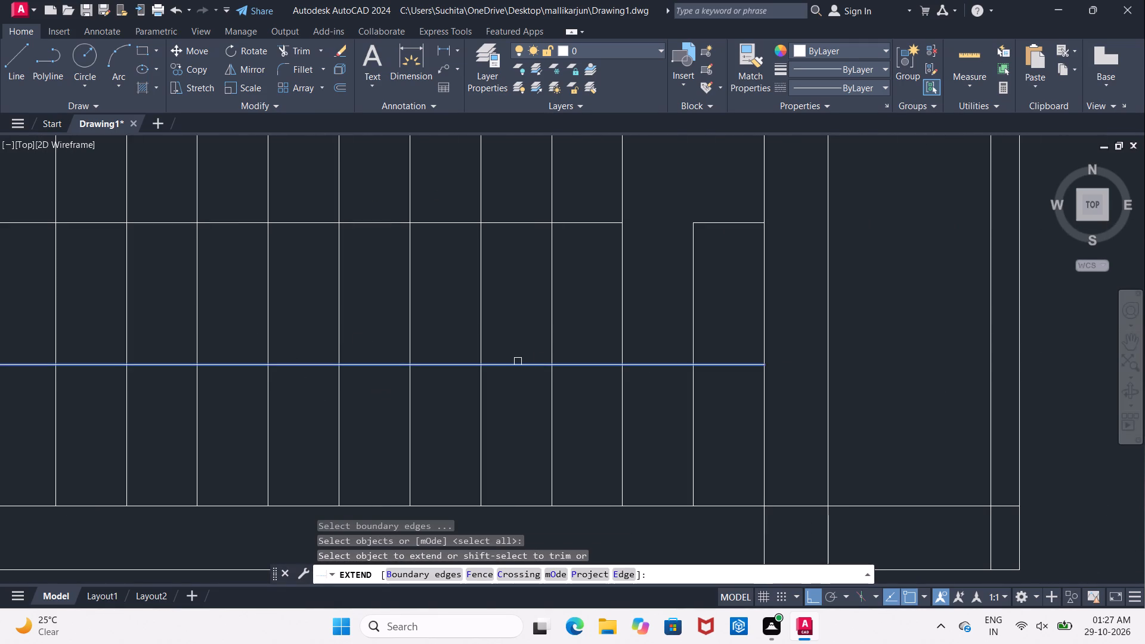
left_click(518, 361)
Extend the easternmost tread north to the stair's north wall, and rejoin the middle line across the gap west of that tread.
middle_click_drag(512, 339, 289, 422)
scroll(289, 422, "down", 2)
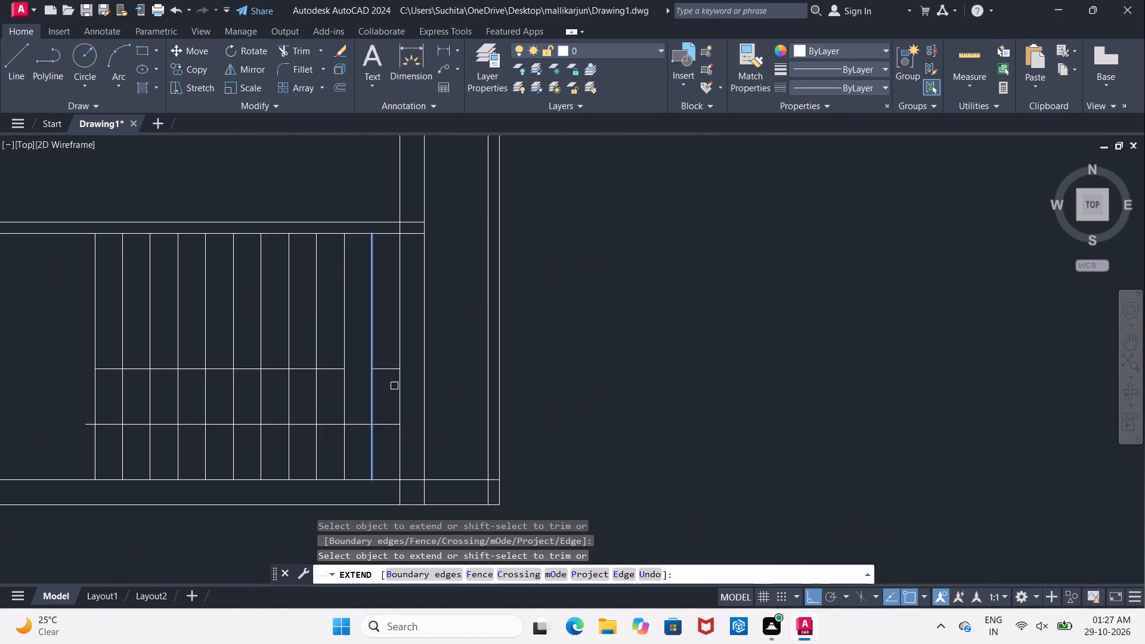
scroll(398, 383, "up", 1)
left_click(354, 385)
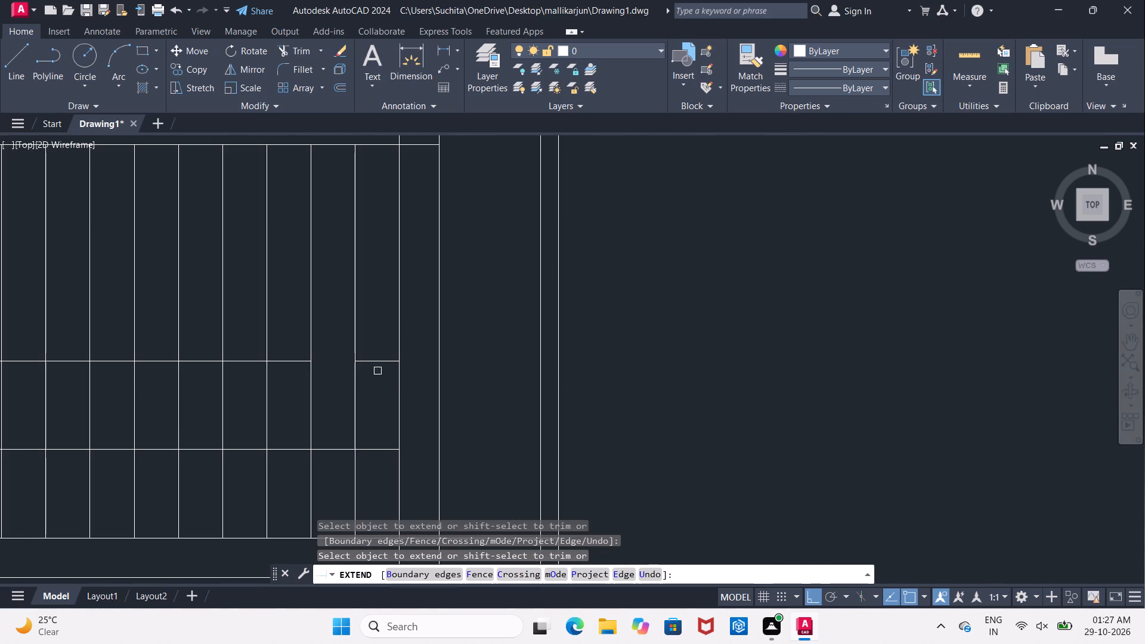
left_click(370, 362)
middle_click_drag(345, 405, 440, 436)
scroll(460, 423, "down", 2)
scroll(447, 413, "up", 2)
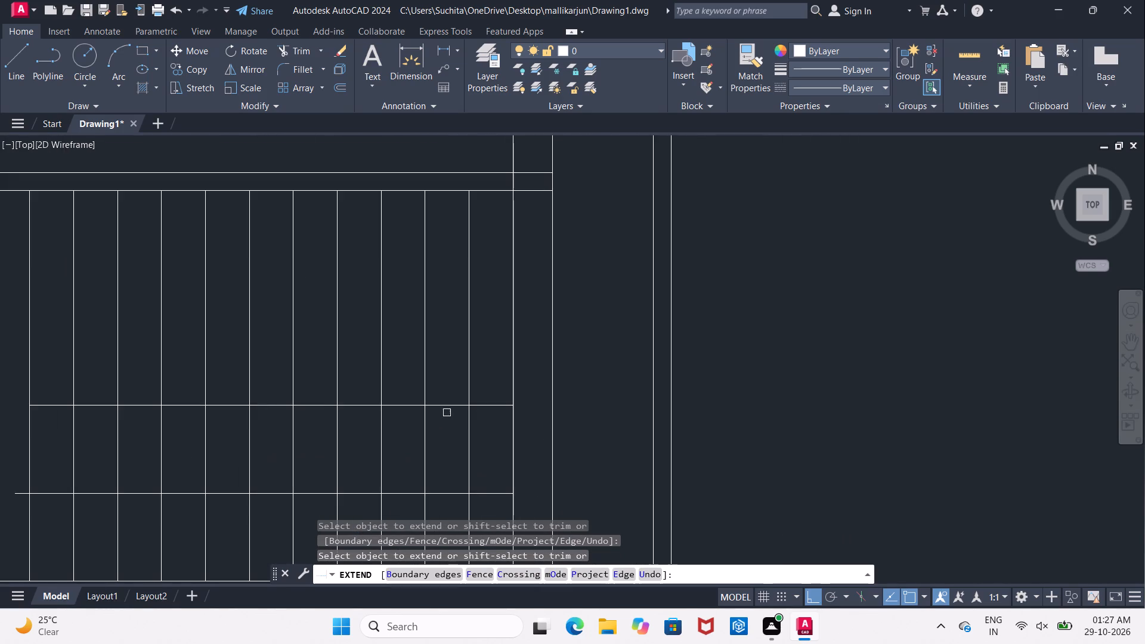
middle_click_drag(445, 422, 379, 399)
key("Escape")
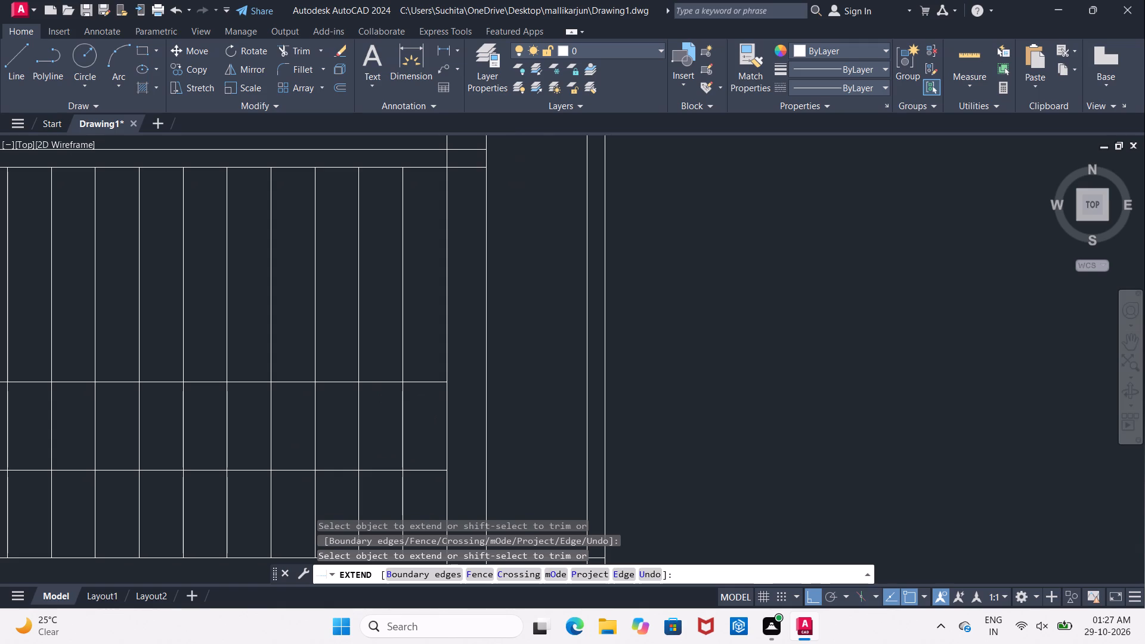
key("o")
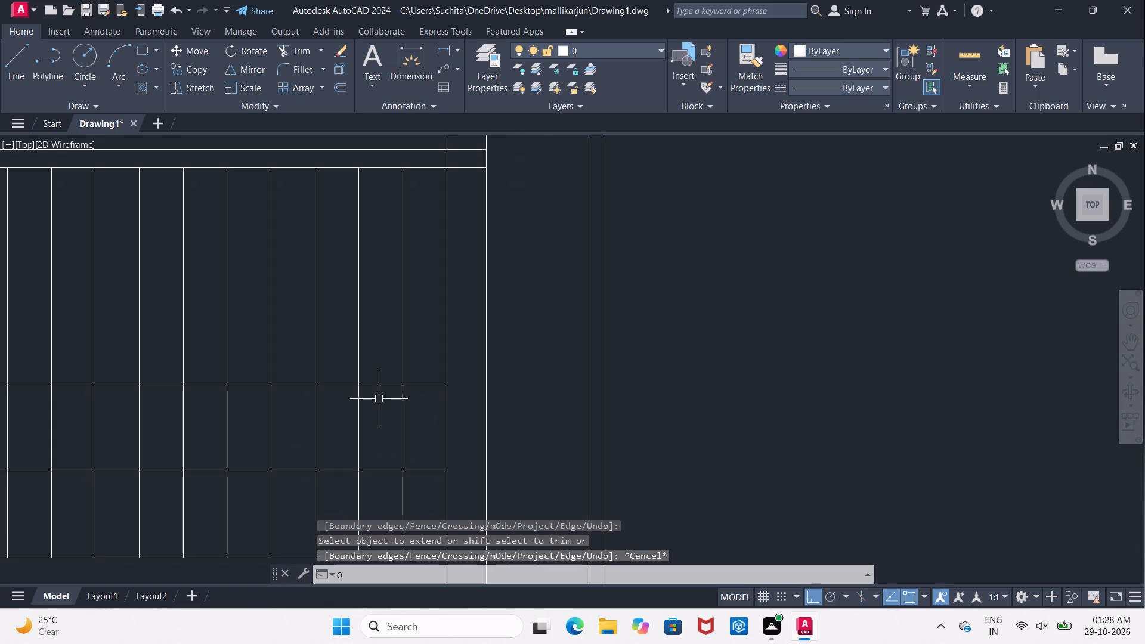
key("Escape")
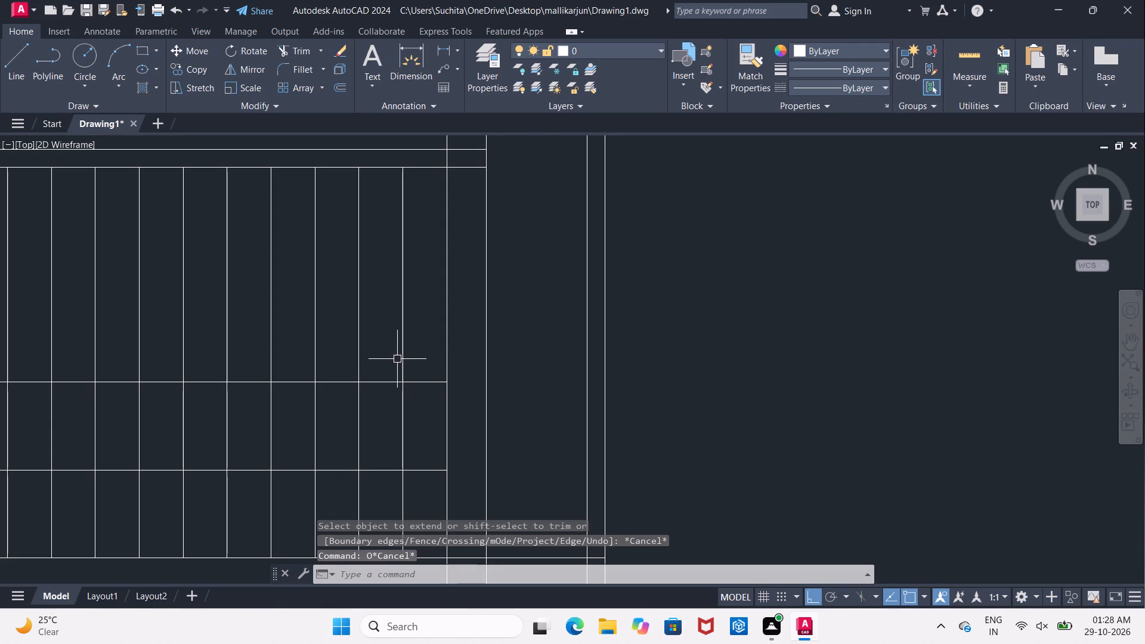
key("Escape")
Trim the middle line east of the easternmost tread, and that tread's part between the middle line and the south flight's horizontal line.
type("TR")
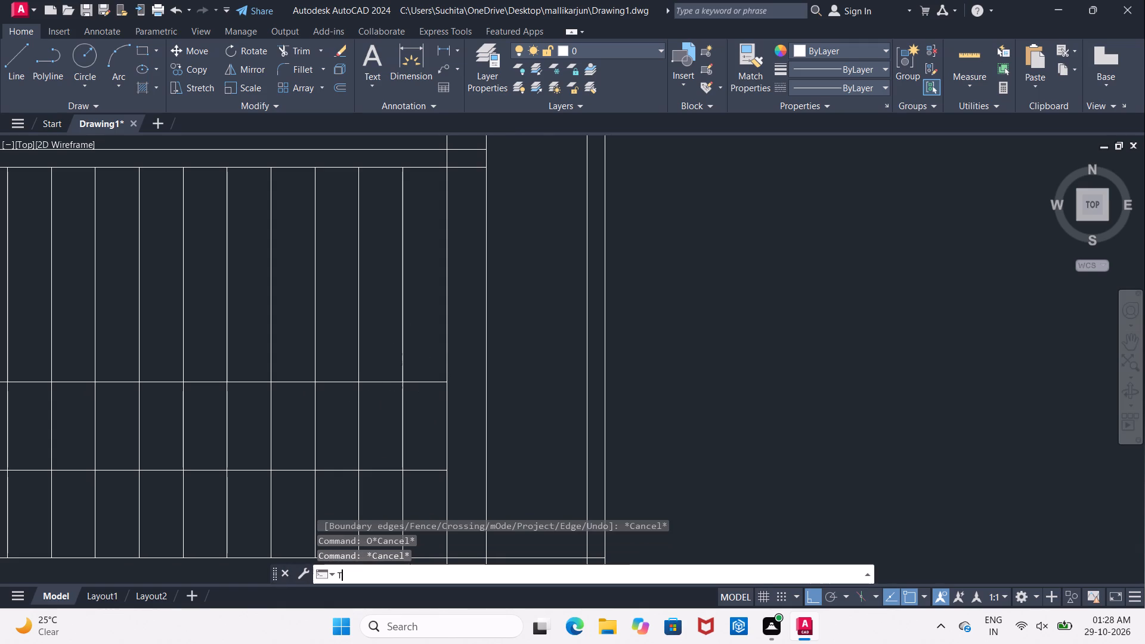
key("space")
key("space")
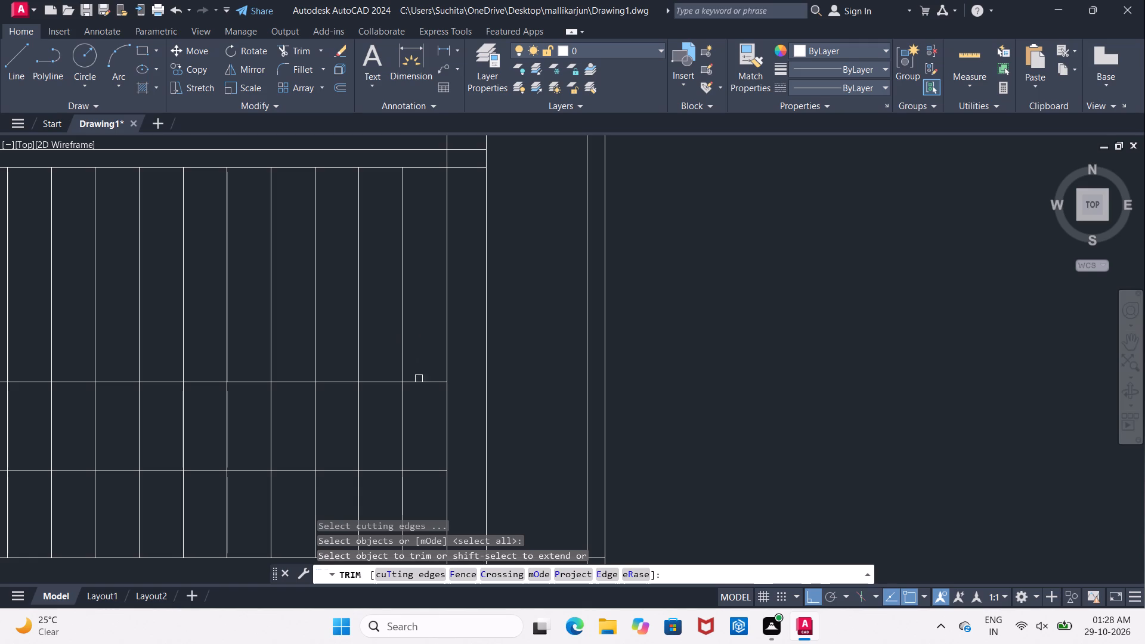
left_click(417, 385)
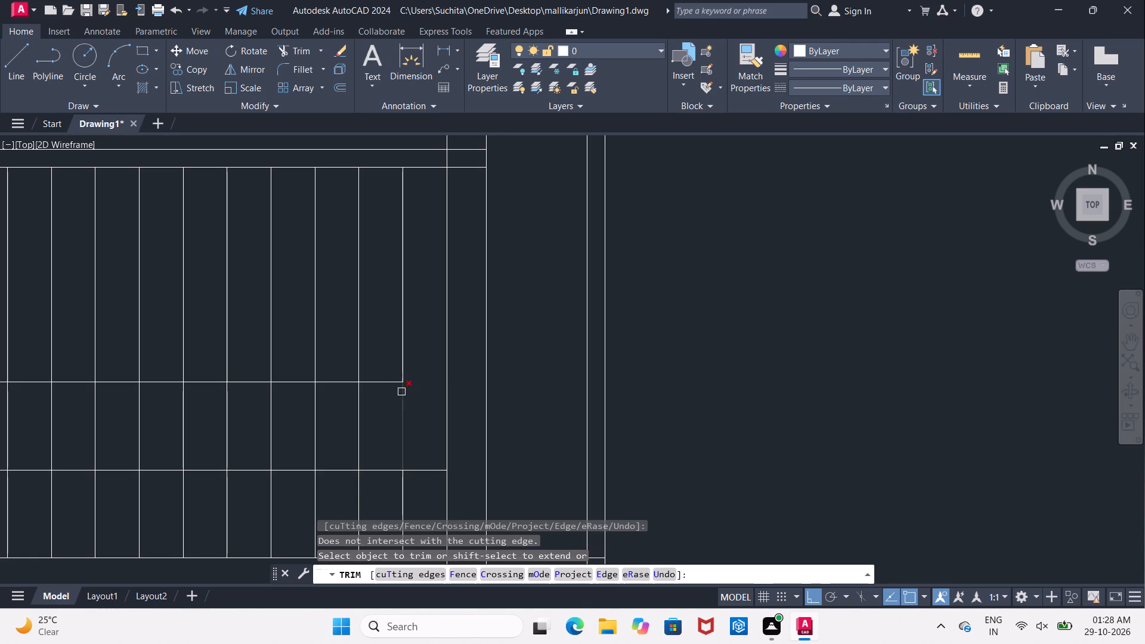
left_click(403, 392)
key("Escape")
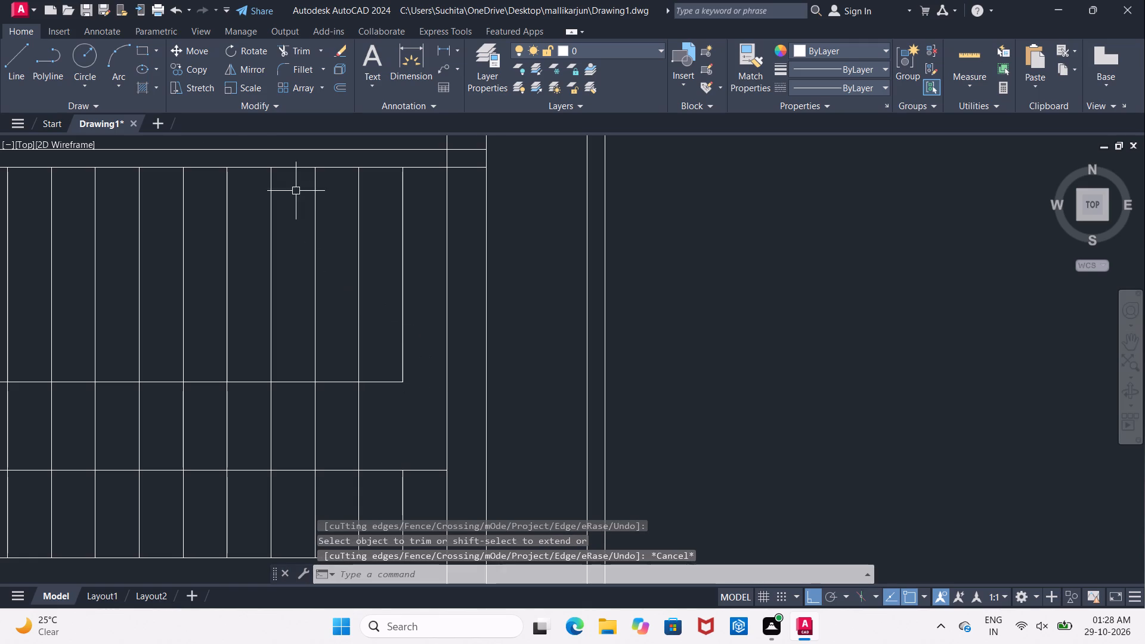
Draw a horizontal line through the north flight from the easternmost tread's midpoint to just west of the westernmost tread.
left_click(23, 64)
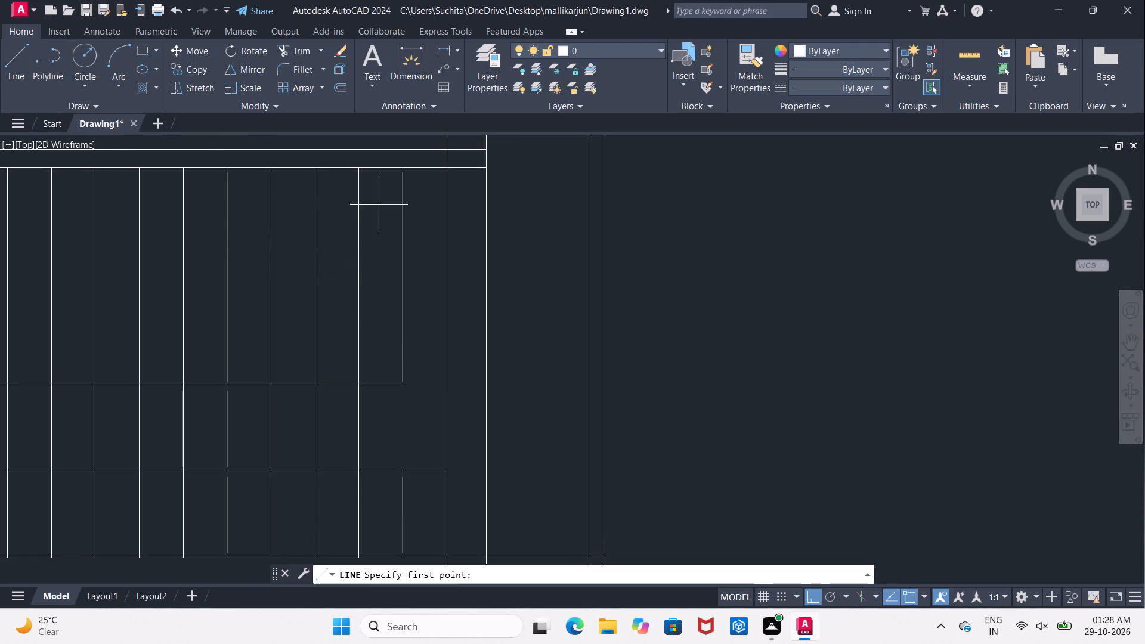
left_click(401, 277)
middle_click_drag(263, 290, 629, 326)
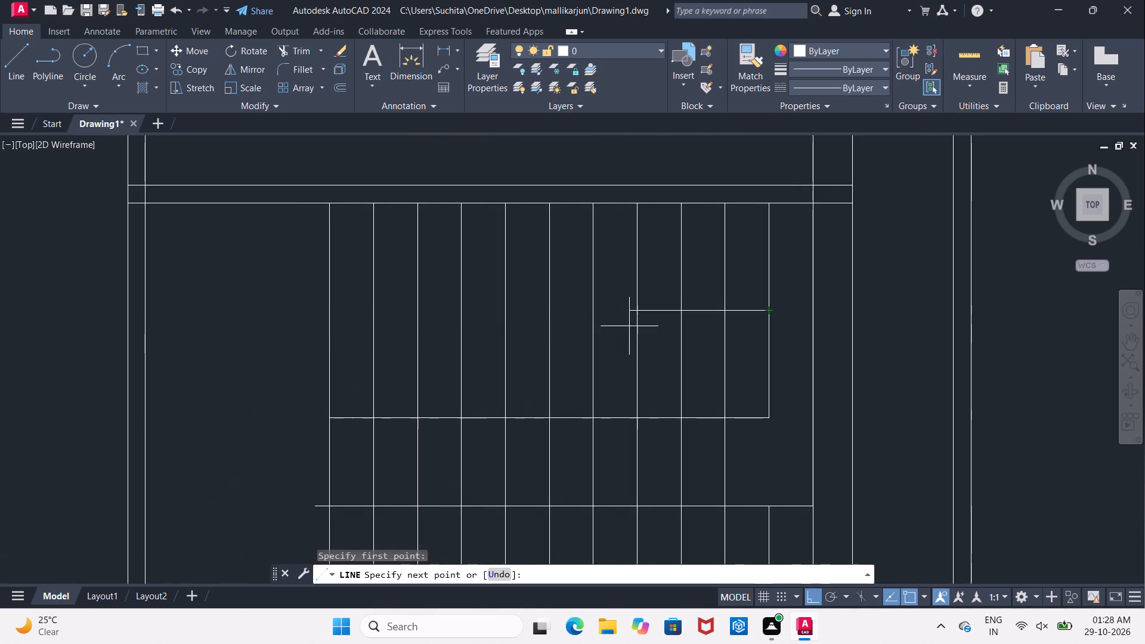
left_click(318, 321)
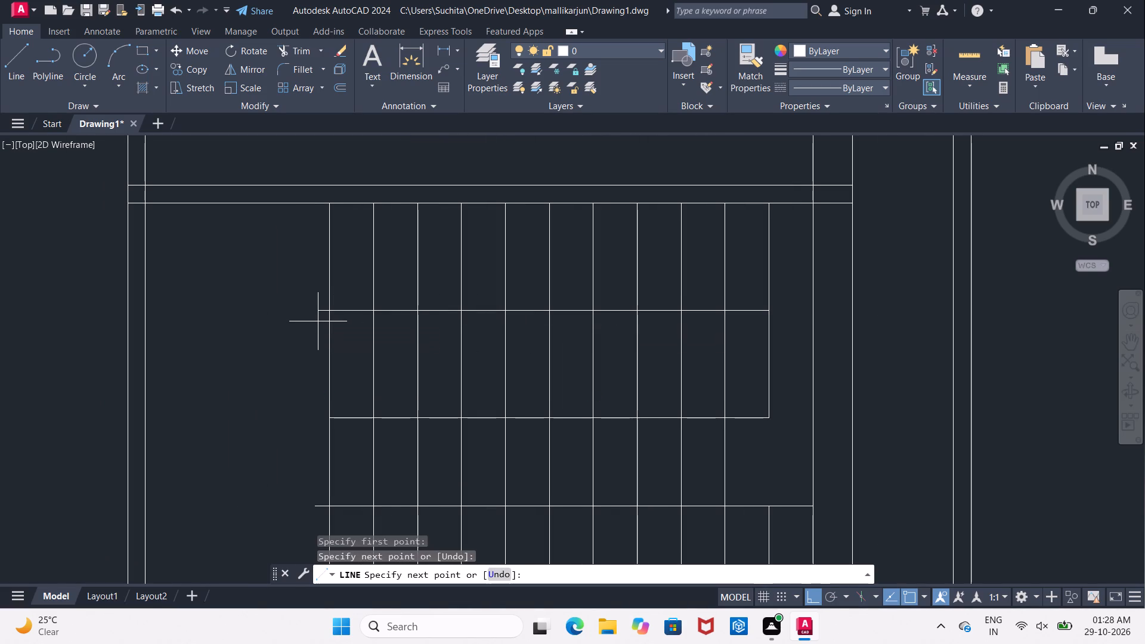
key("Escape")
Extend the north flight's new horizontal line east to the vertical wall line bounding the stair.
middle_click_drag(844, 287, 375, 308)
type("EX")
key("space")
key("space")
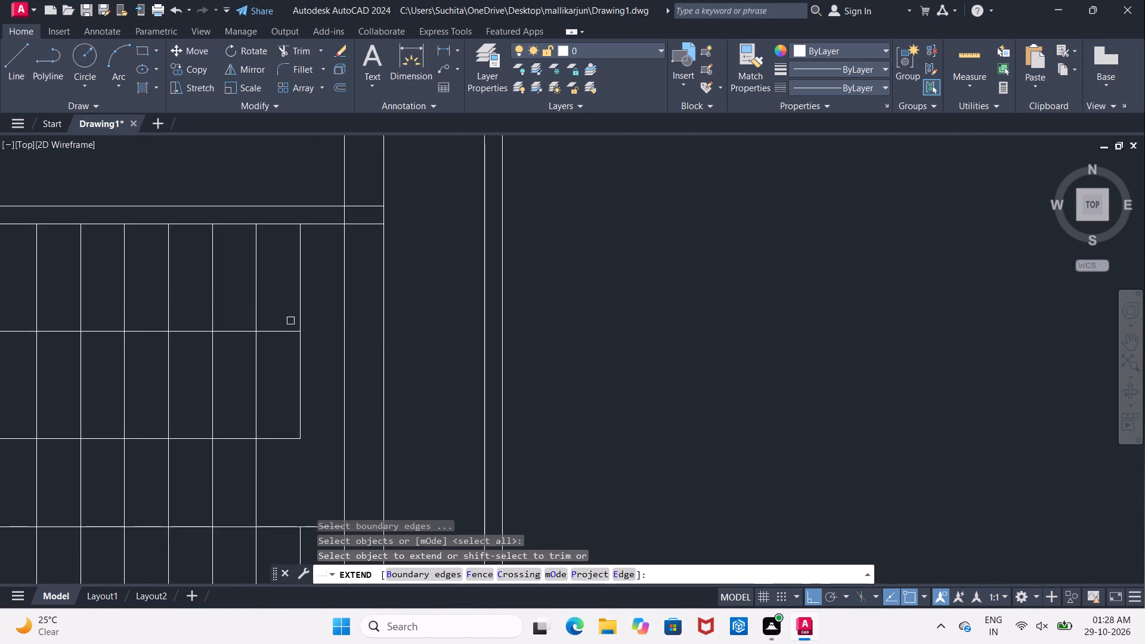
scroll(298, 320, "down", 2)
scroll(305, 346, "up", 2)
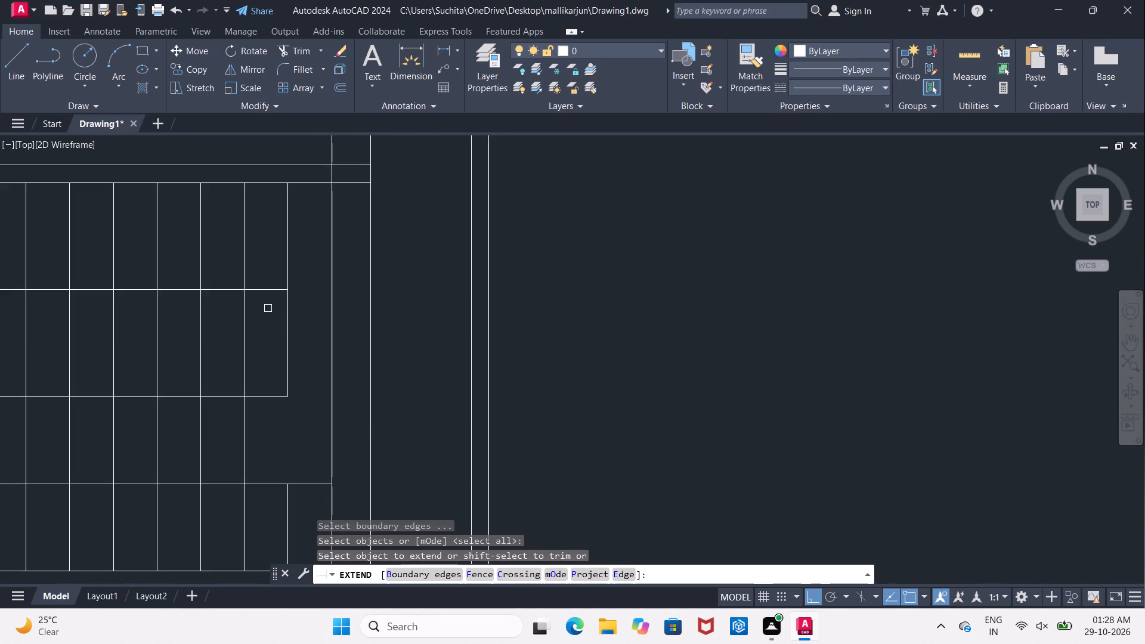
left_click(270, 289)
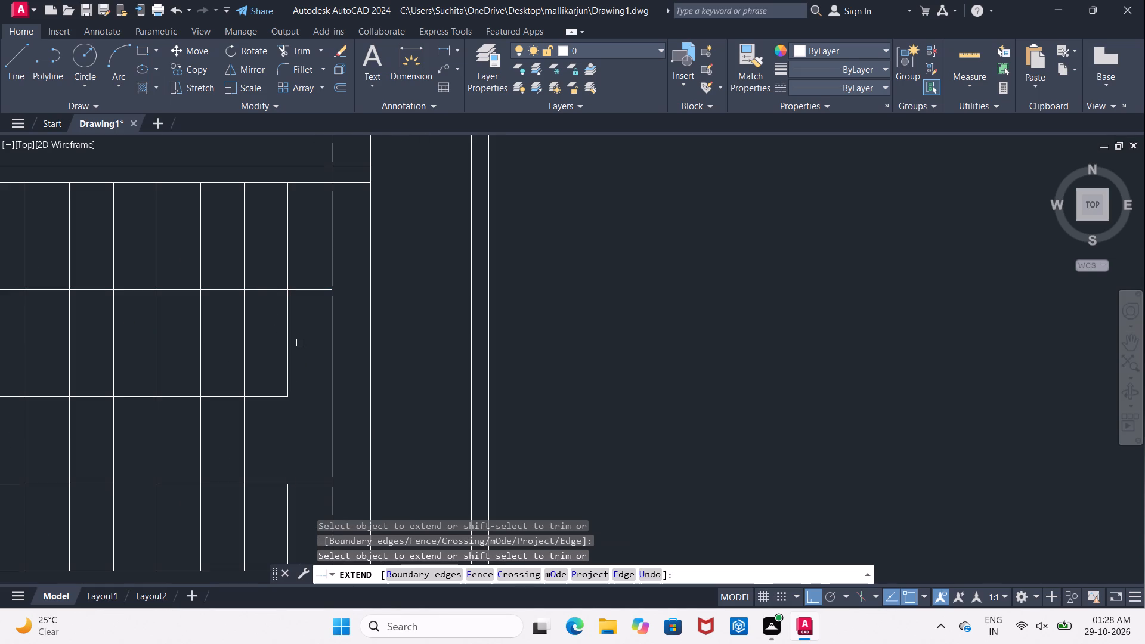
key("Escape")
Extend the easternmost tread south to the south flight's horizontal line, and the middle line east to the wall line.
type("EX")
key("space")
key("space")
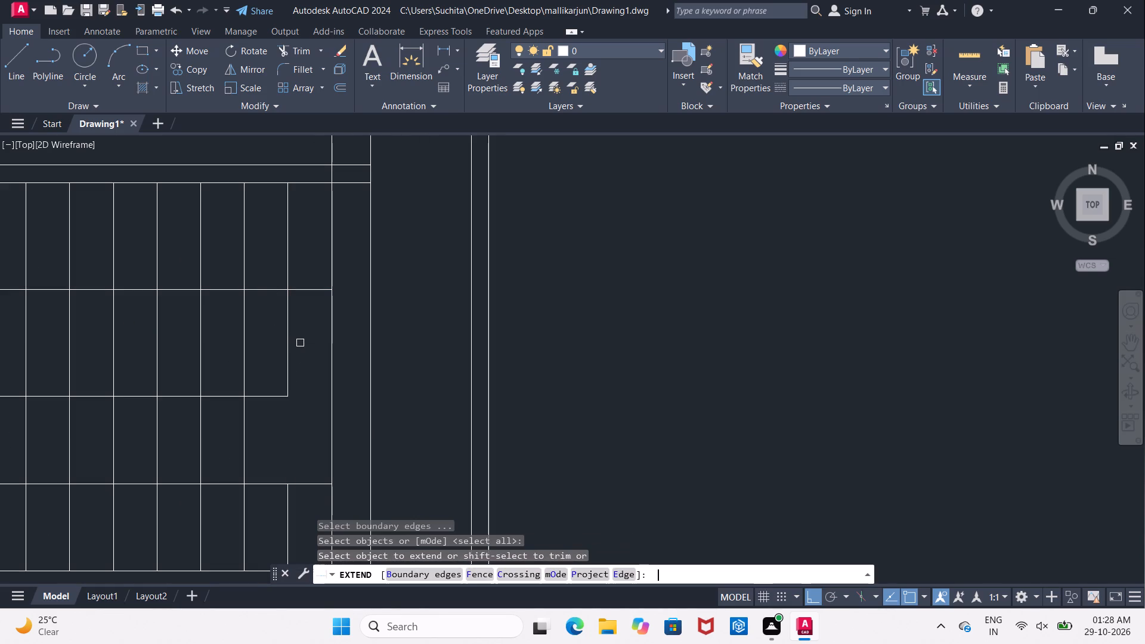
left_click(287, 355)
scroll(298, 369, "down", 1)
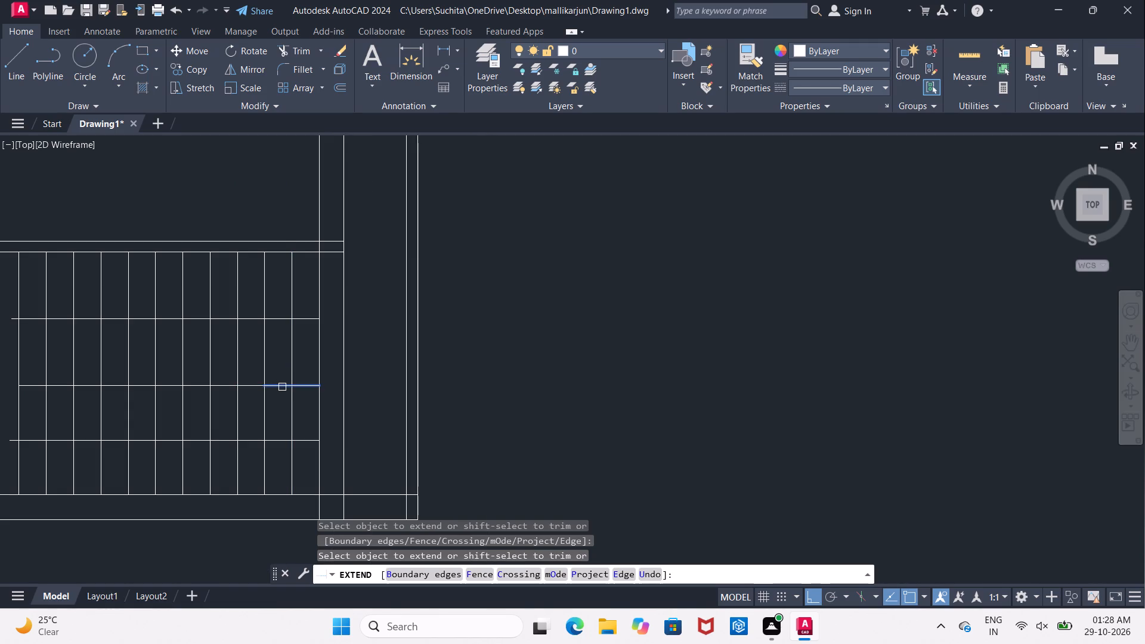
left_click(282, 387)
middle_click_drag(395, 339, 457, 342)
key("Escape")
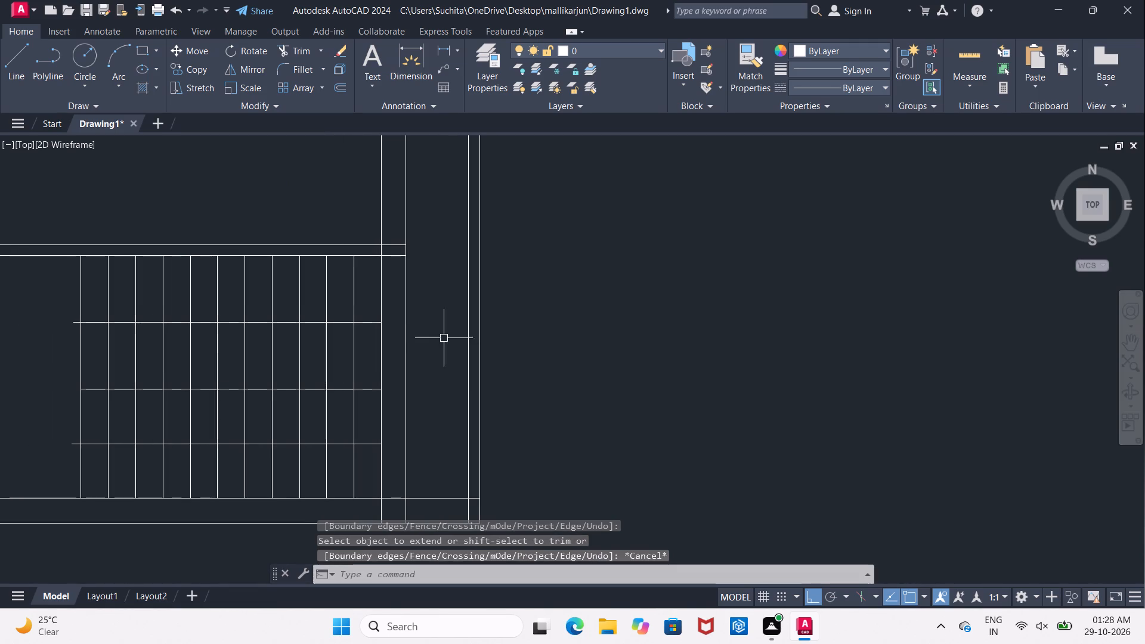
Trim the outer vertical wall line just east of the stair between the stair's north wall and the south wall.
type("TR")
key("space")
key("space")
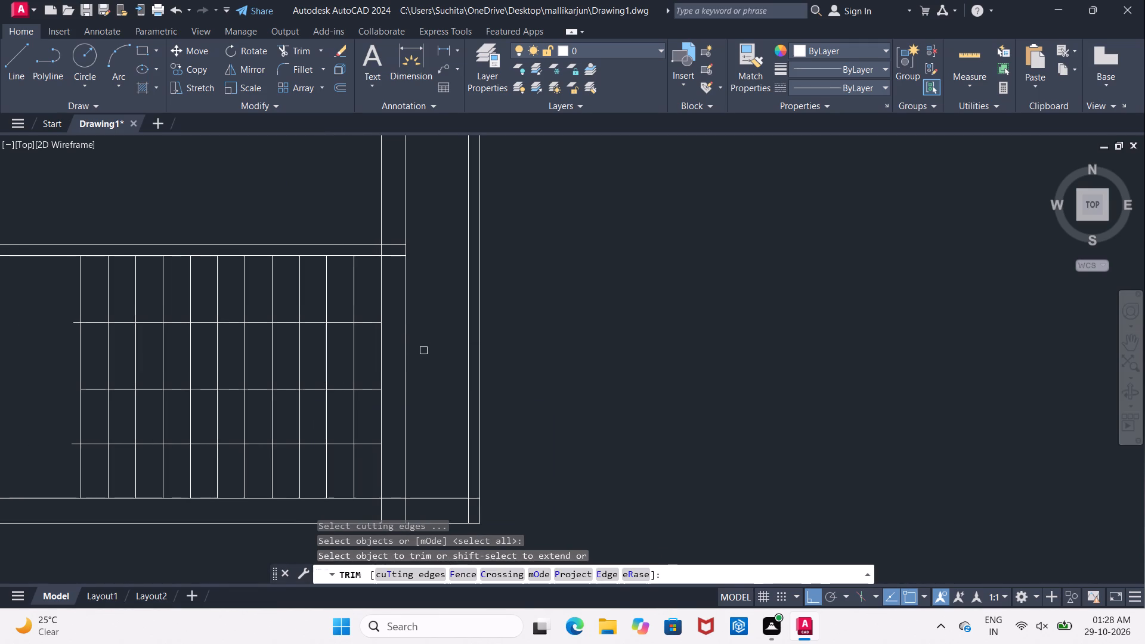
left_click(406, 363)
scroll(414, 362, "down", 1)
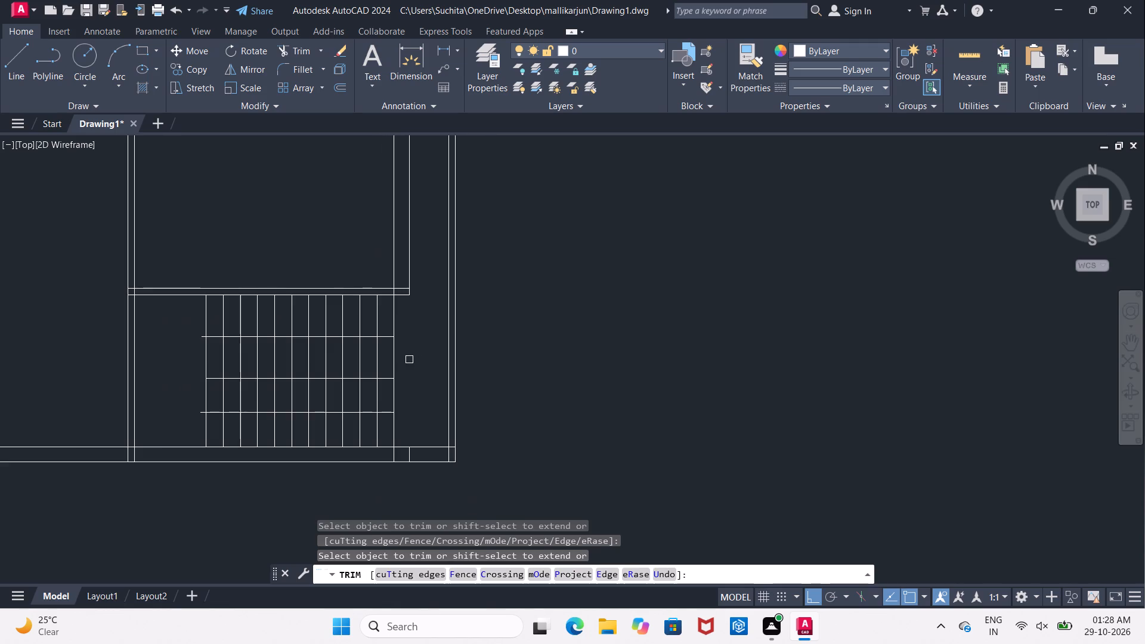
Trim the overhanging ends of both flights' horizontal lines where they project west of the westernmost tread.
middle_click_drag(453, 360, 475, 354)
middle_click_drag(406, 349, 512, 349)
scroll(321, 340, "up", 2)
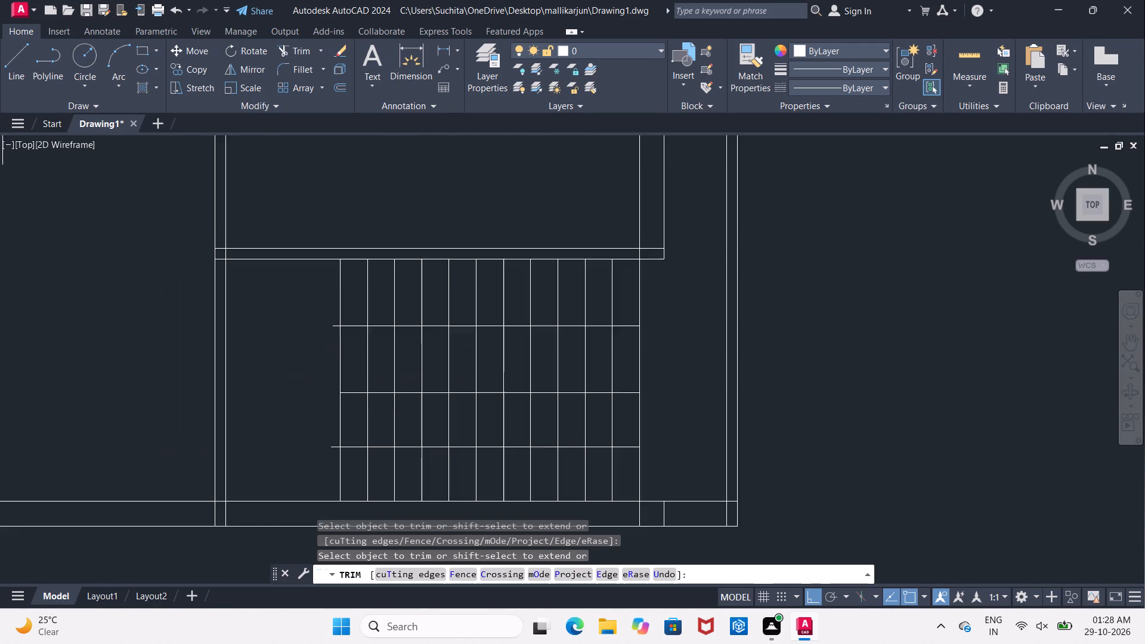
left_click(336, 320)
scroll(334, 336, "down", 1)
middle_click_drag(332, 327, 309, 277)
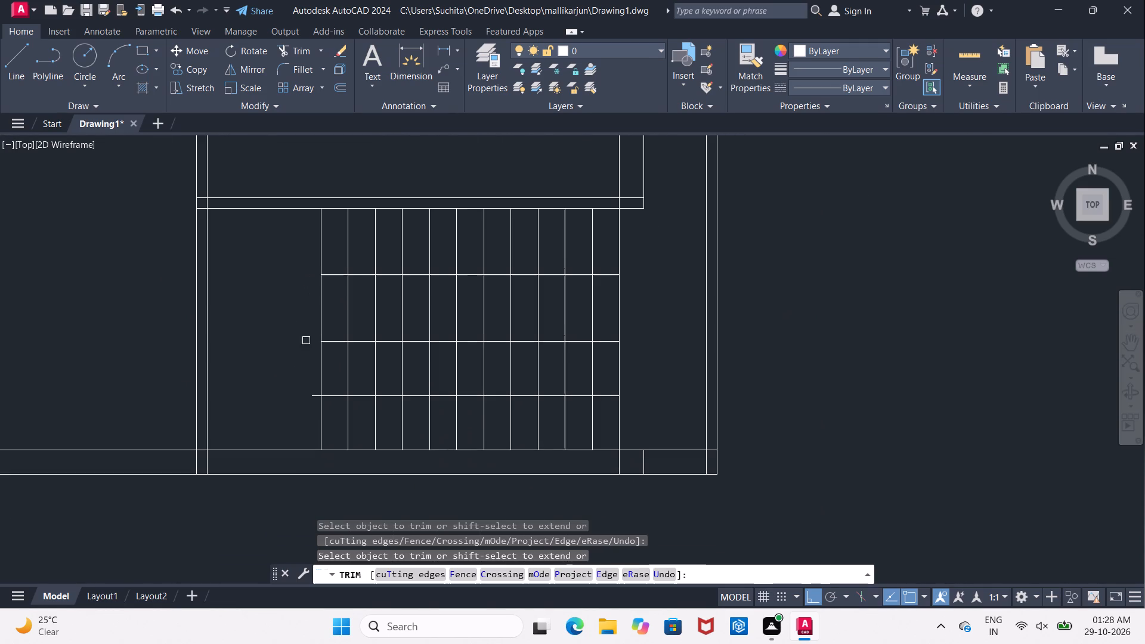
left_click(311, 394)
middle_click_drag(276, 361, 266, 357)
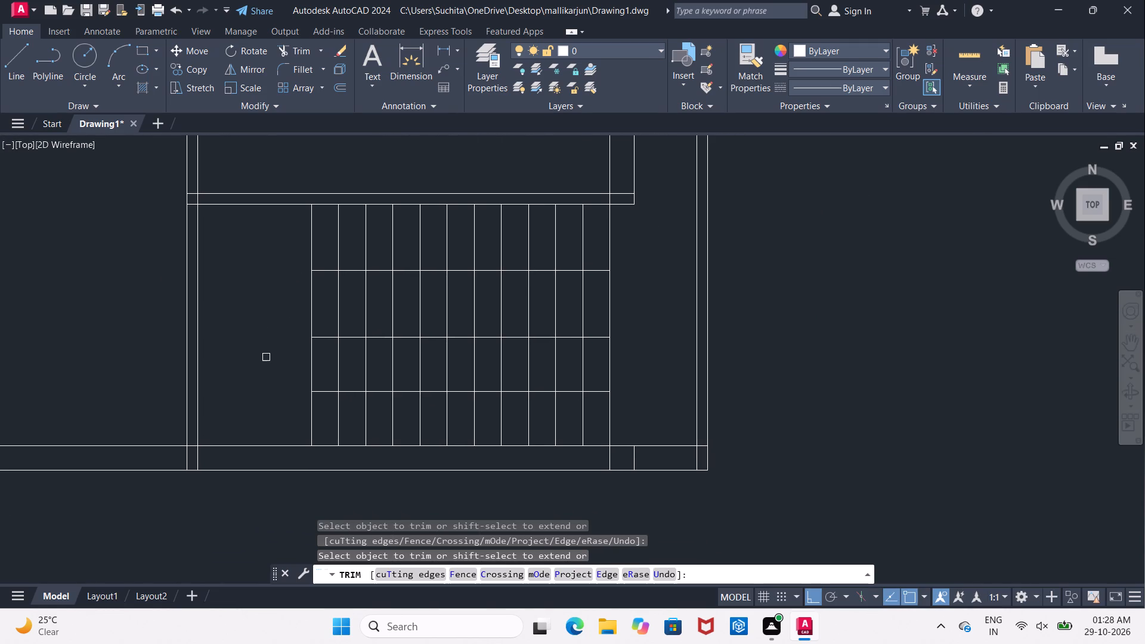
key("Escape")
Trim the south flight's horizontal line in the west plan between the westernmost tread and the fifth tread.
type("TR")
key("space")
key("space")
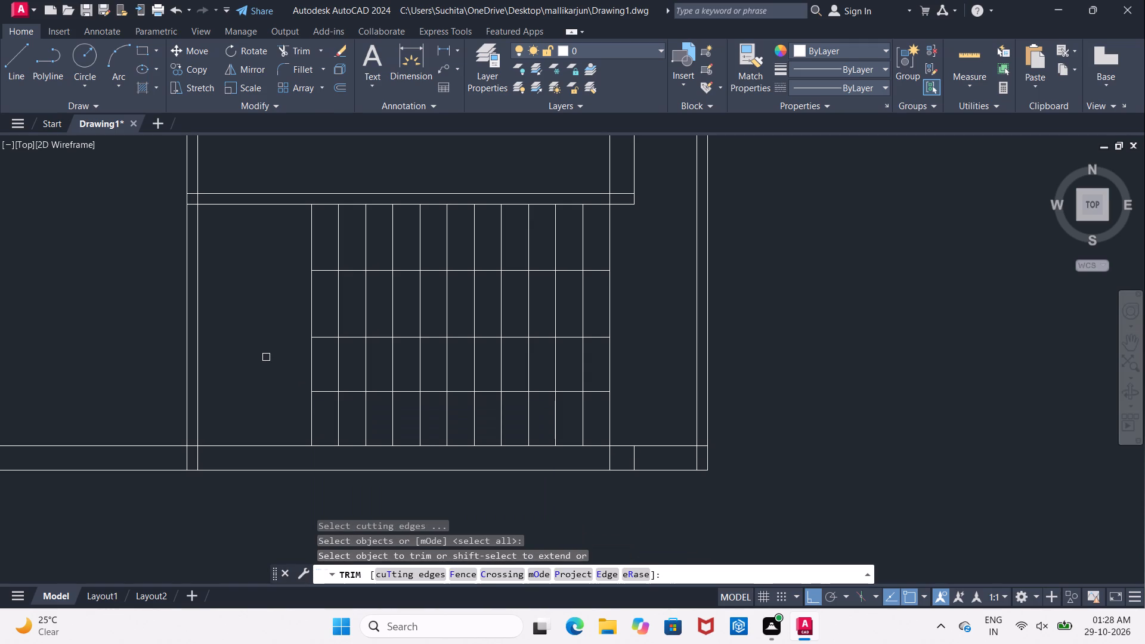
left_click(332, 393)
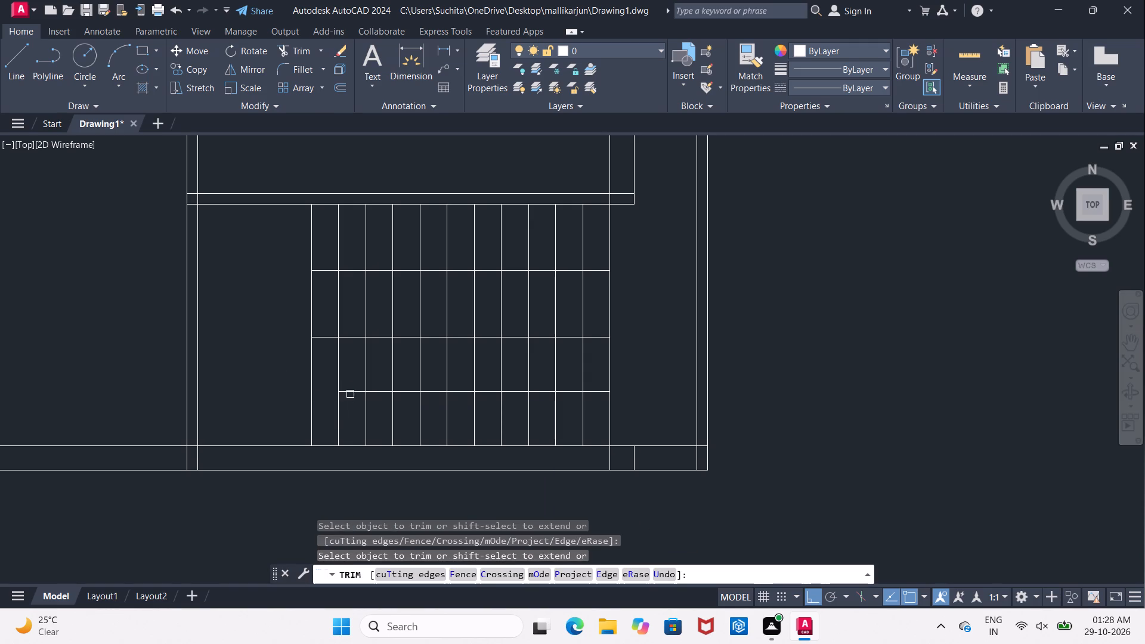
left_click(349, 391)
left_click_drag(382, 395, 380, 407)
left_click(402, 394)
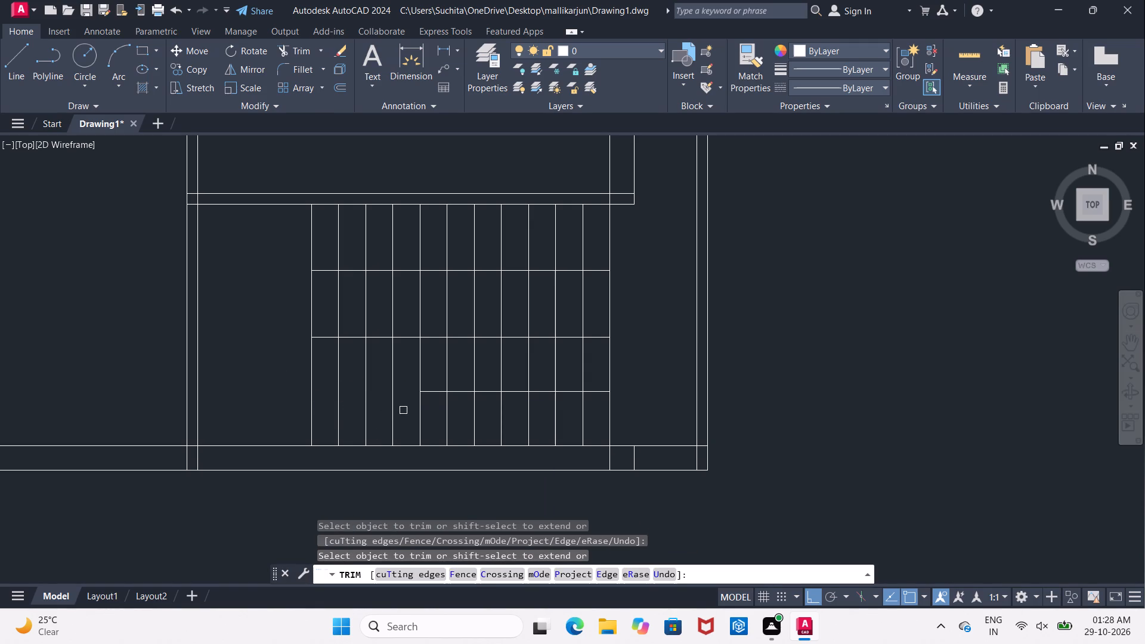
middle_click_drag(618, 358, 442, 397)
scroll(441, 399, "down", 3)
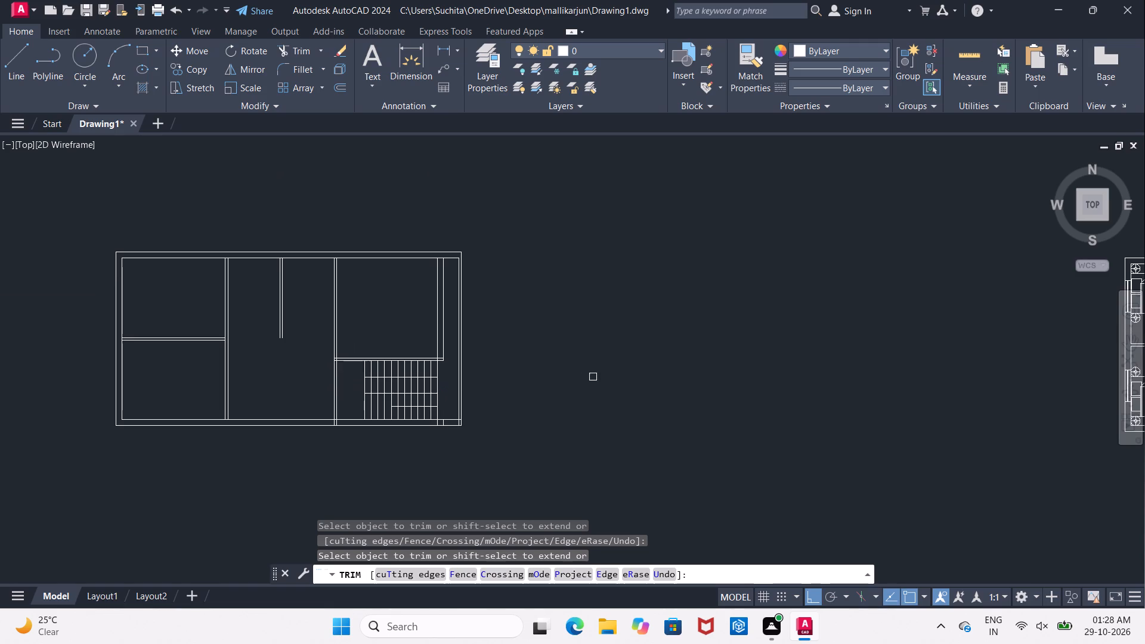
middle_click_drag(579, 380, 575, 338)
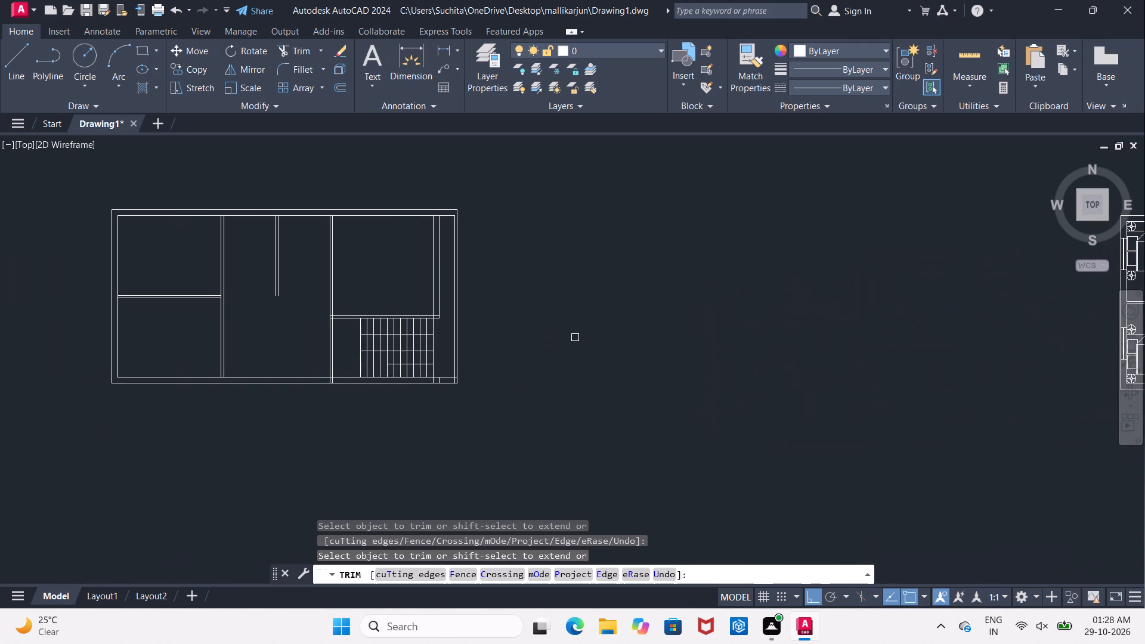
scroll(439, 364, "up", 4)
middle_click_drag(442, 323, 441, 383)
key("Escape")
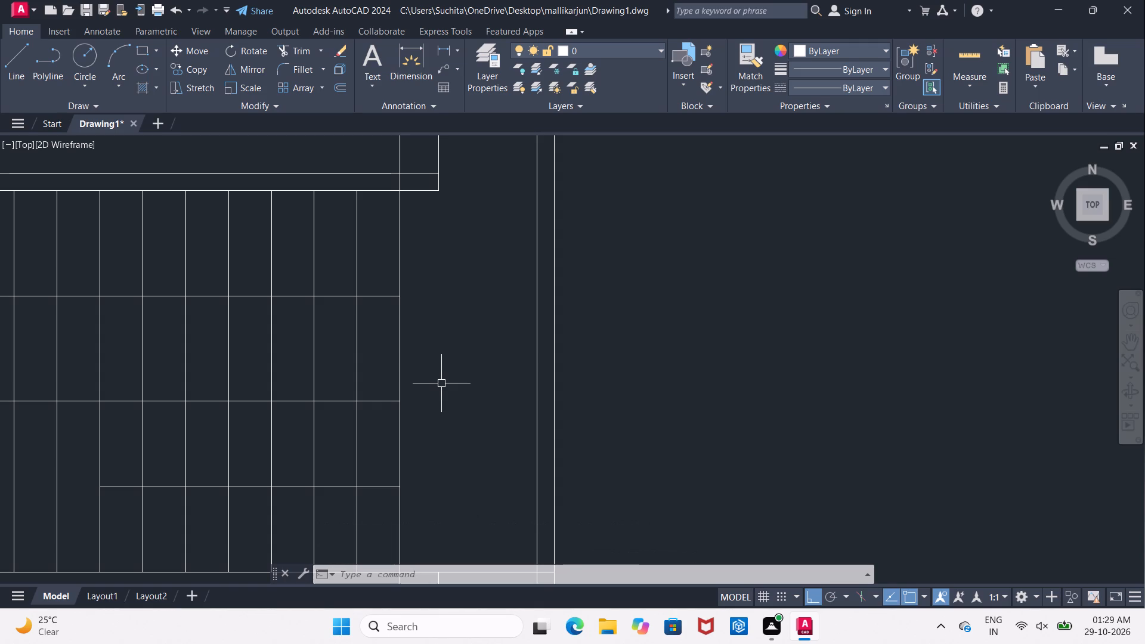
key("Escape")
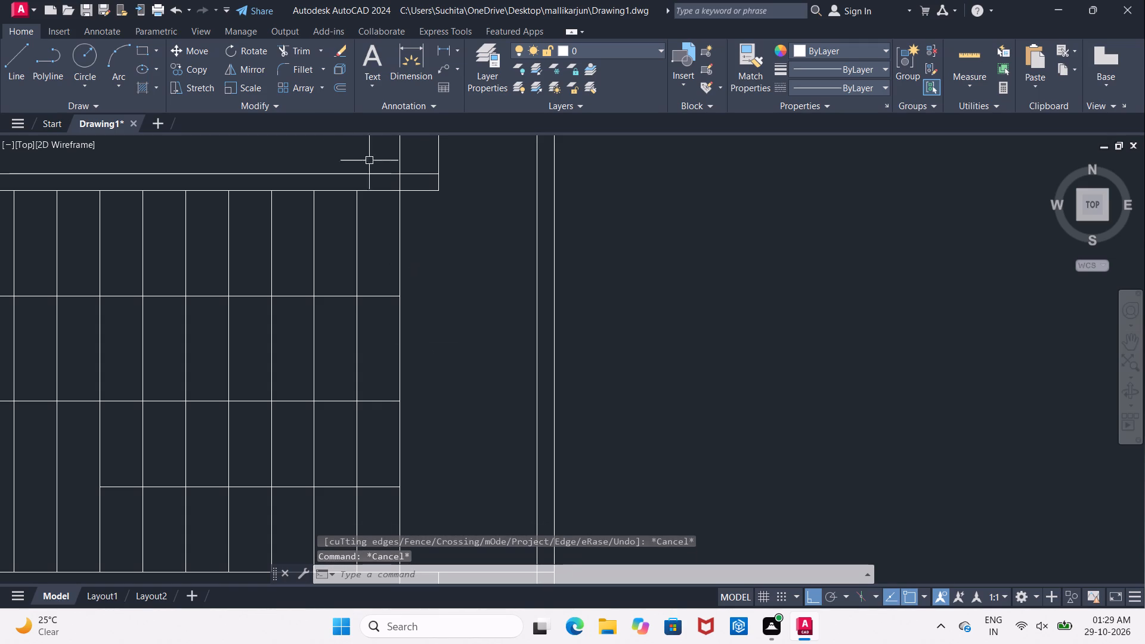
Fillet the east ends of the north and south flights' horizontal lines into a semicircular turn in the west plan's staircase.
left_click(292, 69)
left_click(381, 297)
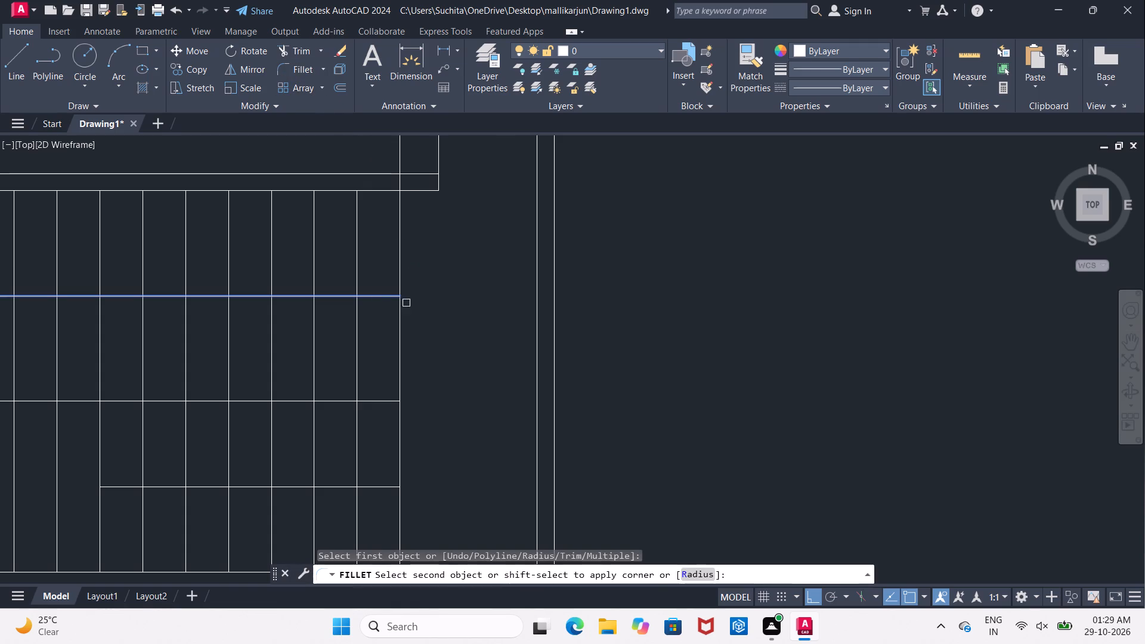
left_click(385, 486)
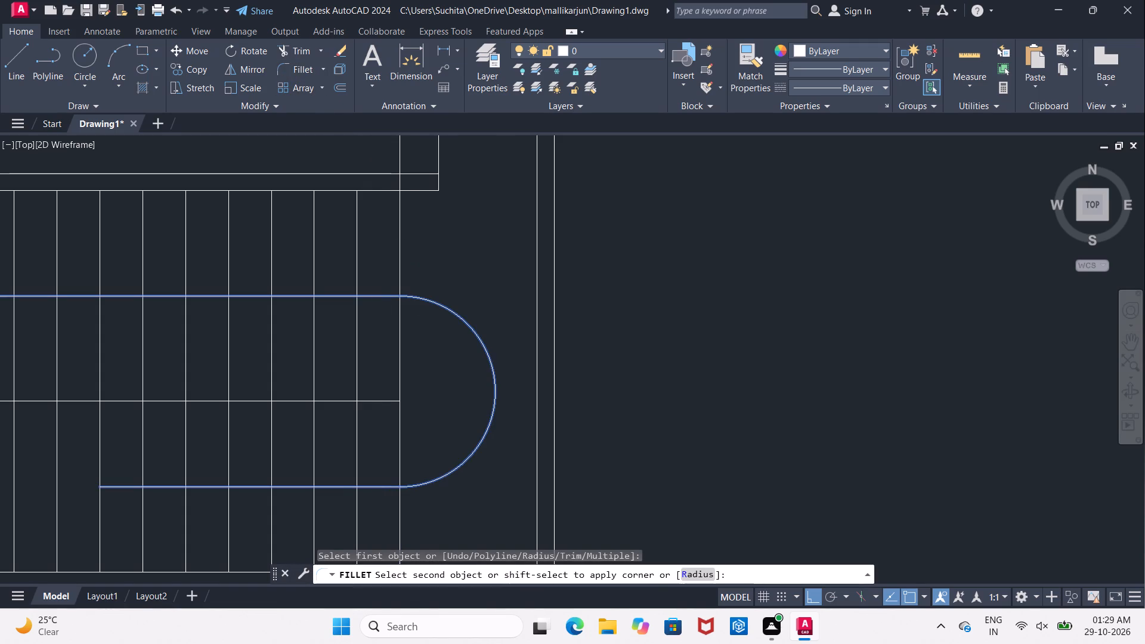
Fillet the east ends of the two matching flight lines into a semicircular turn in the furnished plan's staircase.
middle_click_drag(317, 456, 394, 453)
scroll(394, 453, "down", 2)
middle_click_drag(797, 434, 122, 429)
scroll(122, 428, "down", 3)
middle_click_drag(690, 420, 370, 419)
scroll(327, 429, "up", 4)
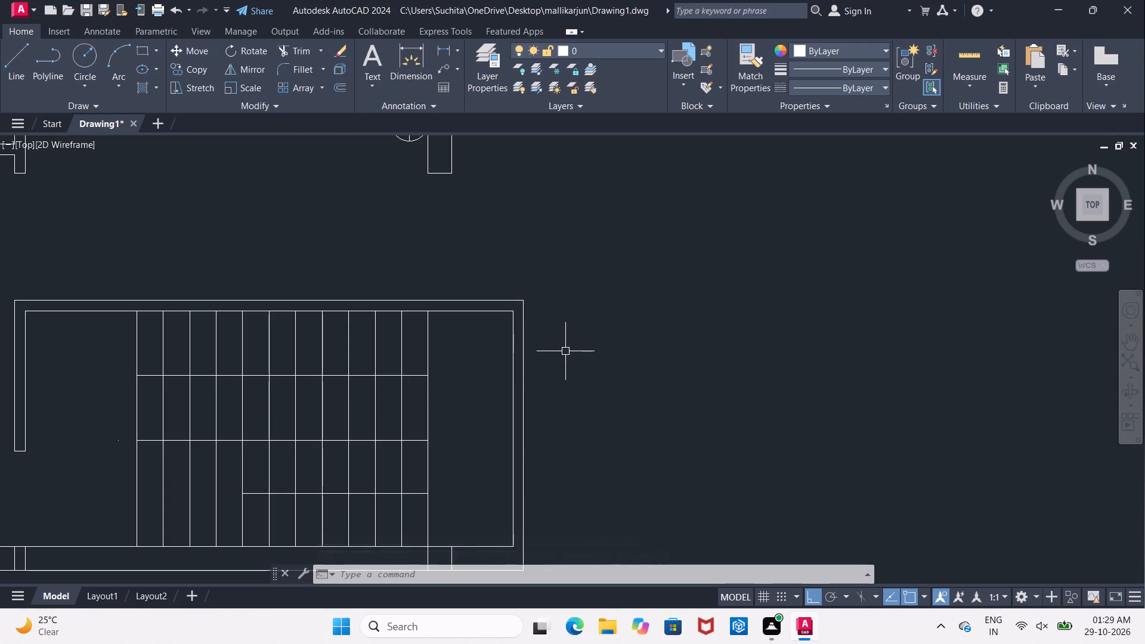
key("Escape")
left_click(292, 72)
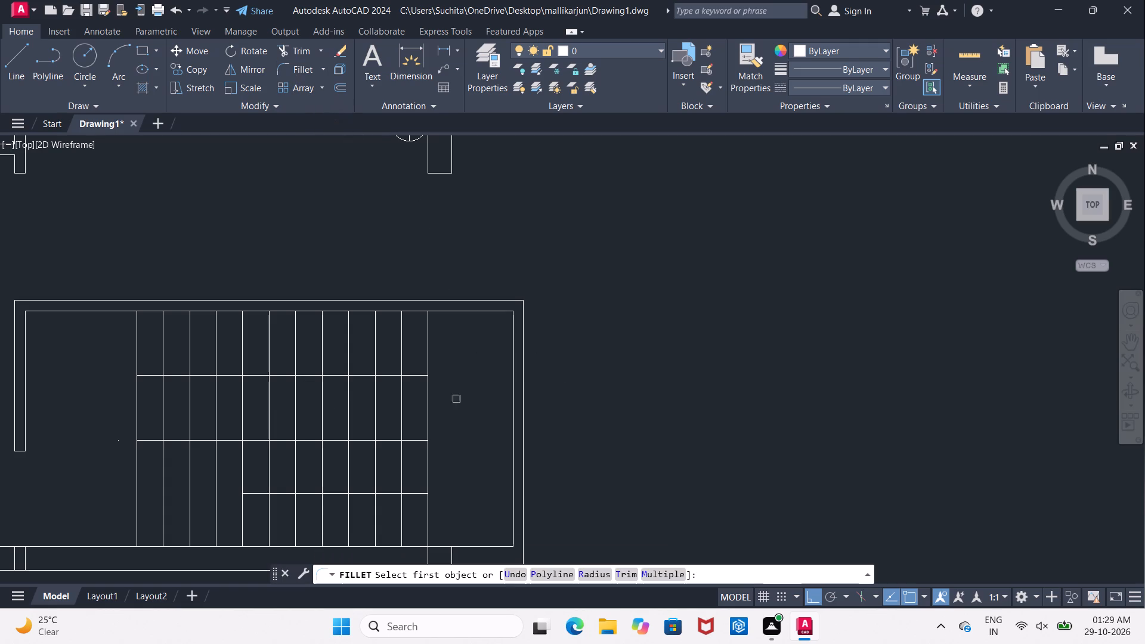
left_click(419, 378)
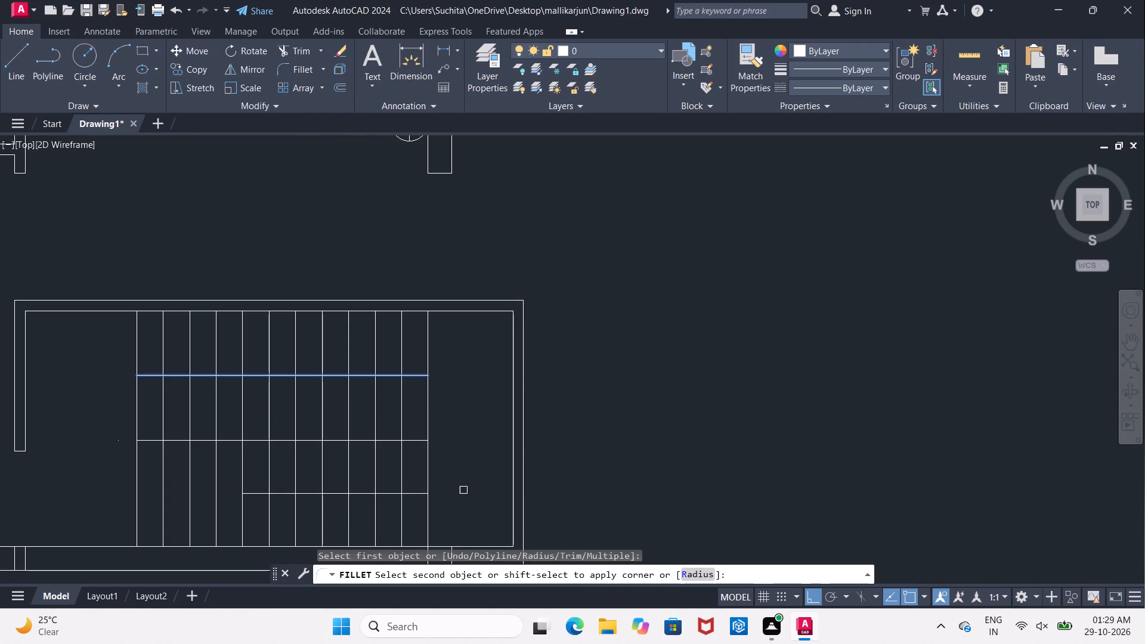
left_click(420, 496)
Compare the walls, openings and staircase of the west plan with those of the furnished plan.
middle_click_drag(400, 481, 550, 451)
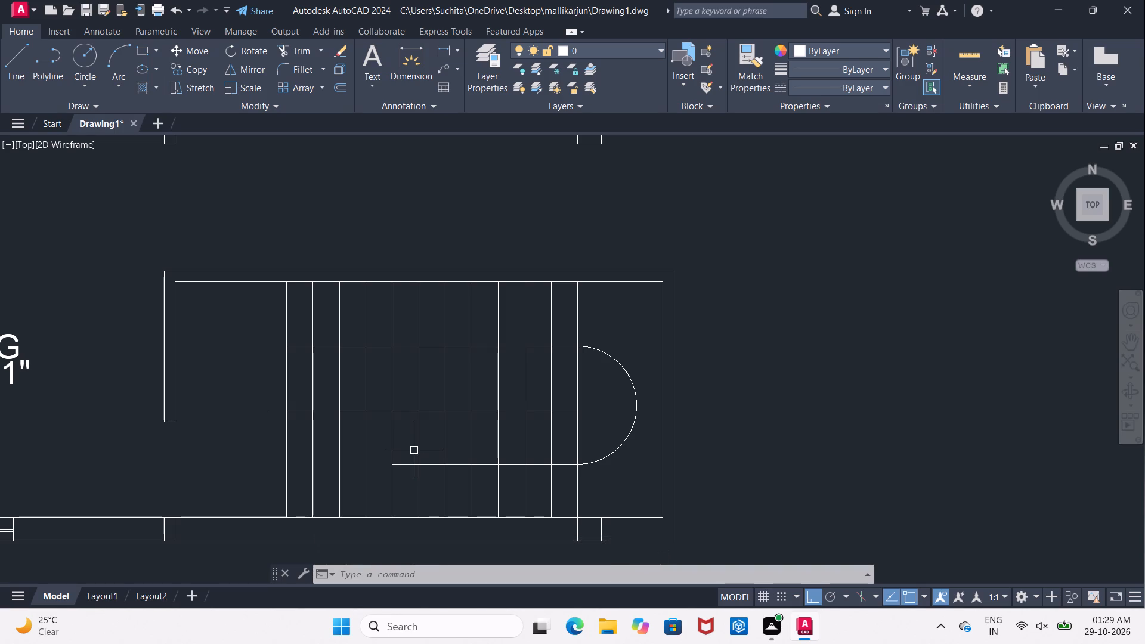
scroll(264, 395, "down", 3)
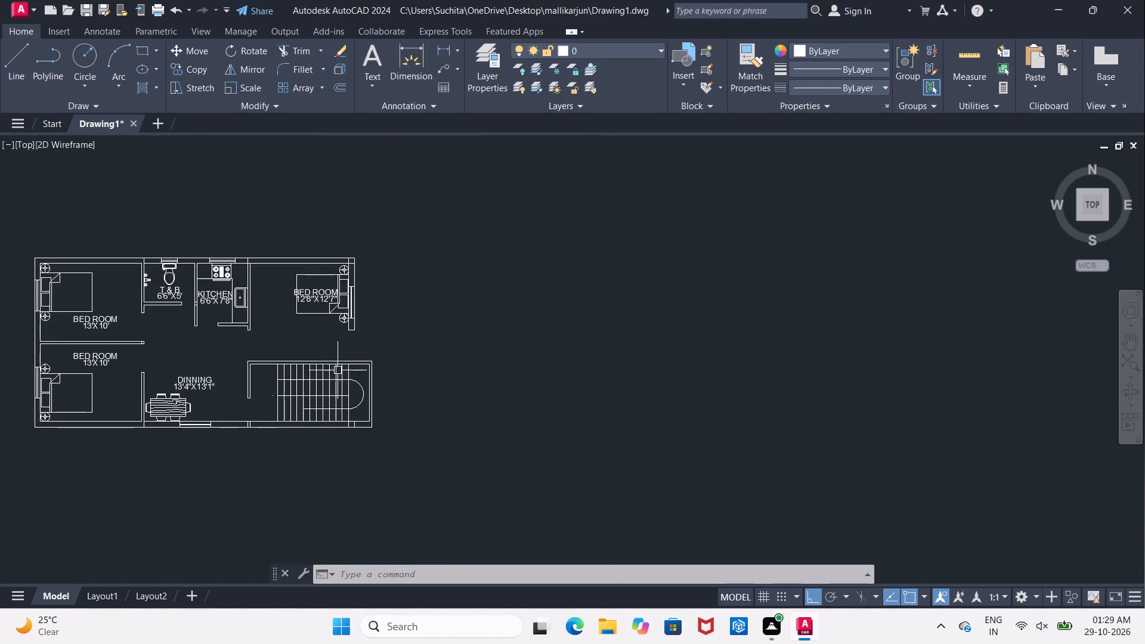
scroll(335, 380, "down", 1)
middle_click_drag(336, 380, 700, 313)
middle_click_drag(164, 373, 347, 377)
scroll(228, 318, "up", 2)
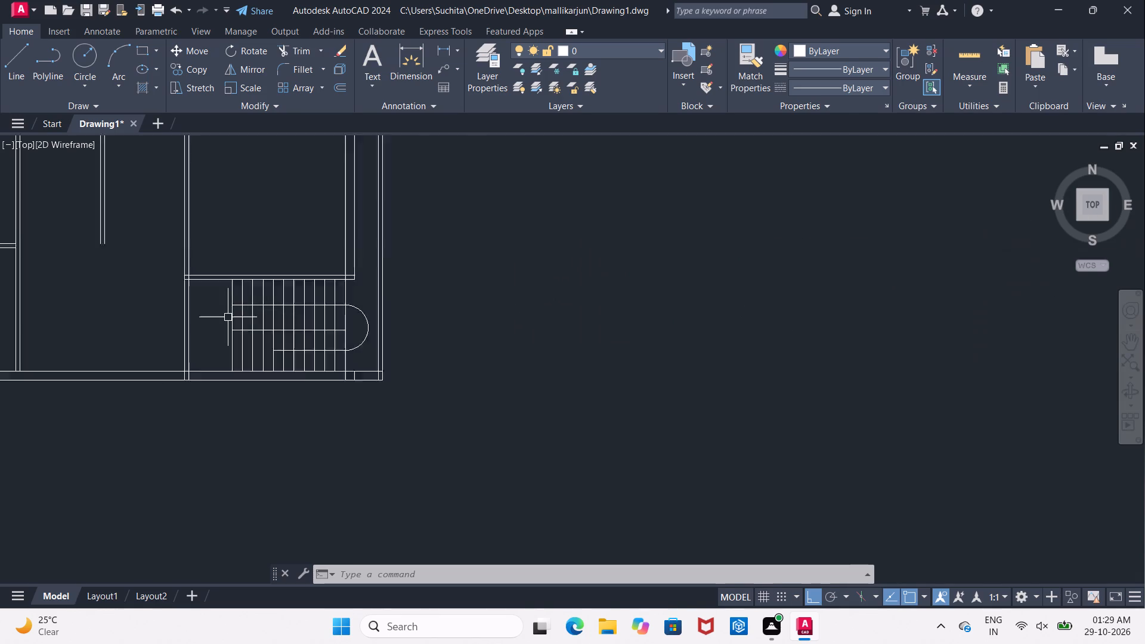
scroll(228, 317, "up", 3)
middle_click_drag(228, 316, 148, 373)
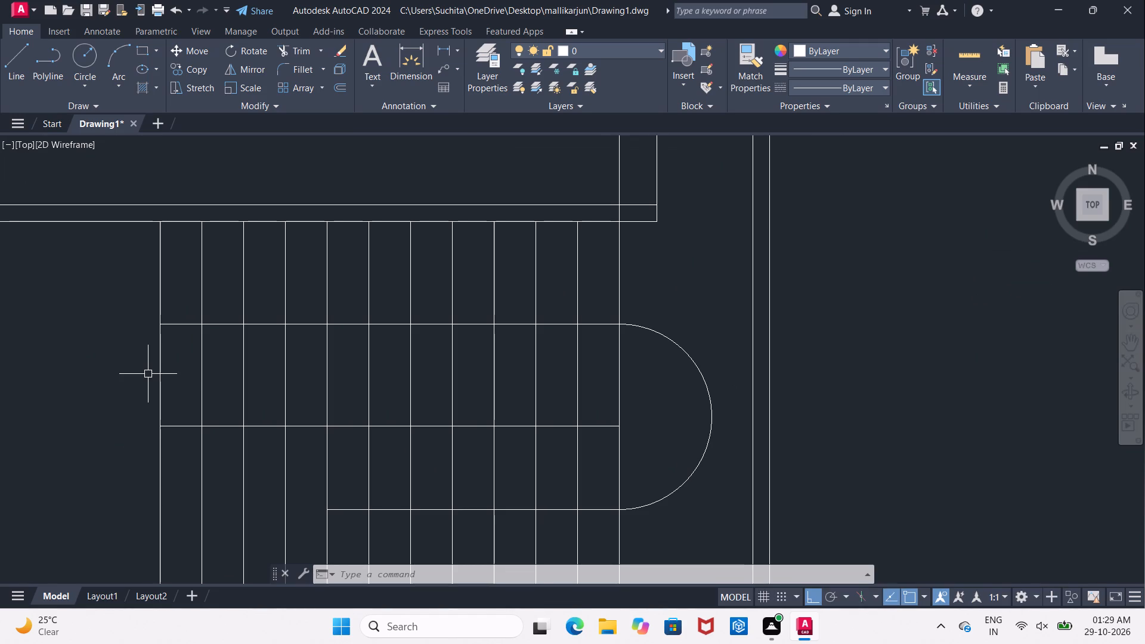
scroll(177, 377, "down", 4)
middle_click_drag(156, 380, 342, 376)
scroll(264, 374, "down", 1)
middle_click_drag(265, 374, 266, 367)
scroll(273, 345, "up", 2)
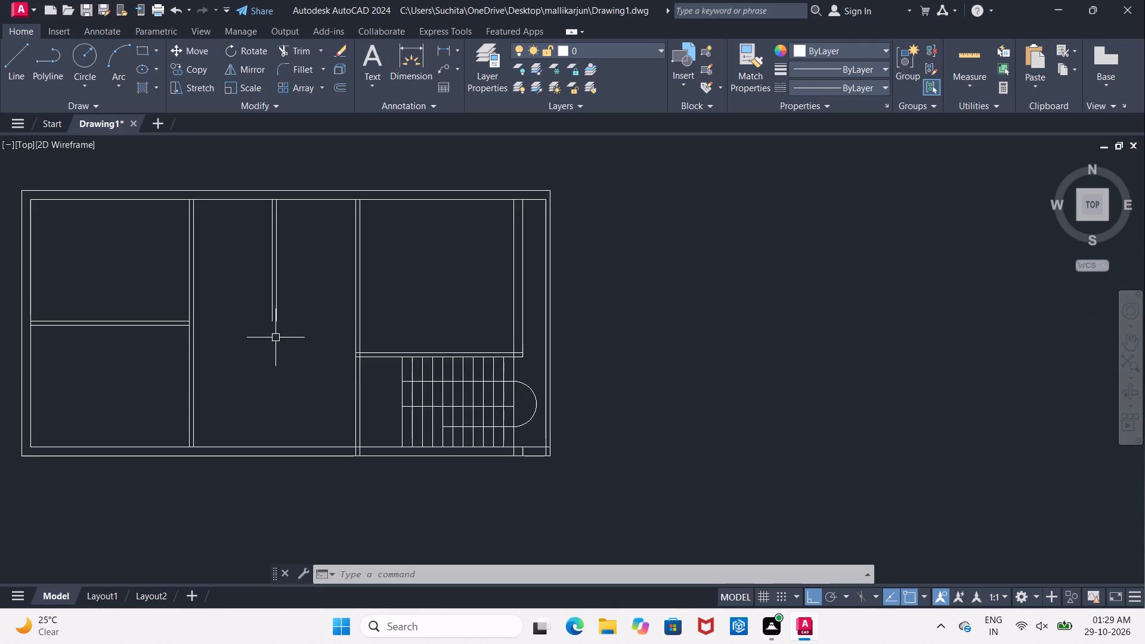
scroll(276, 338, "down", 2)
middle_click_drag(276, 341, 247, 345)
scroll(247, 345, "up", 1)
middle_click_drag(300, 361, 256, 339)
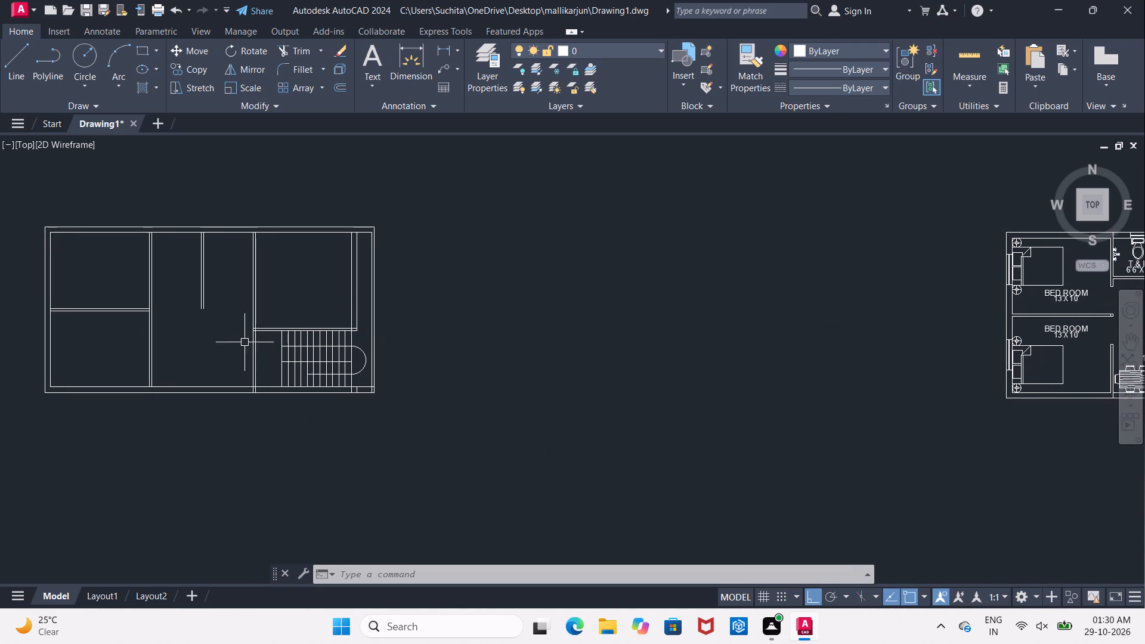
middle_click_drag(284, 348, 161, 347)
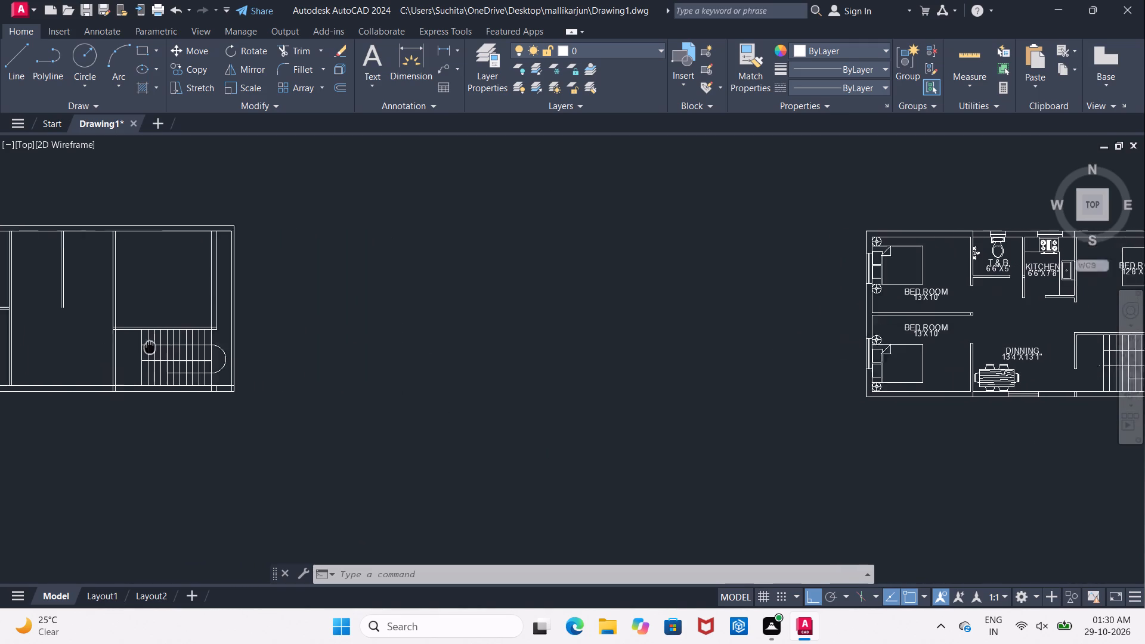
middle_click_drag(161, 347, 210, 347)
scroll(187, 330, "up", 2)
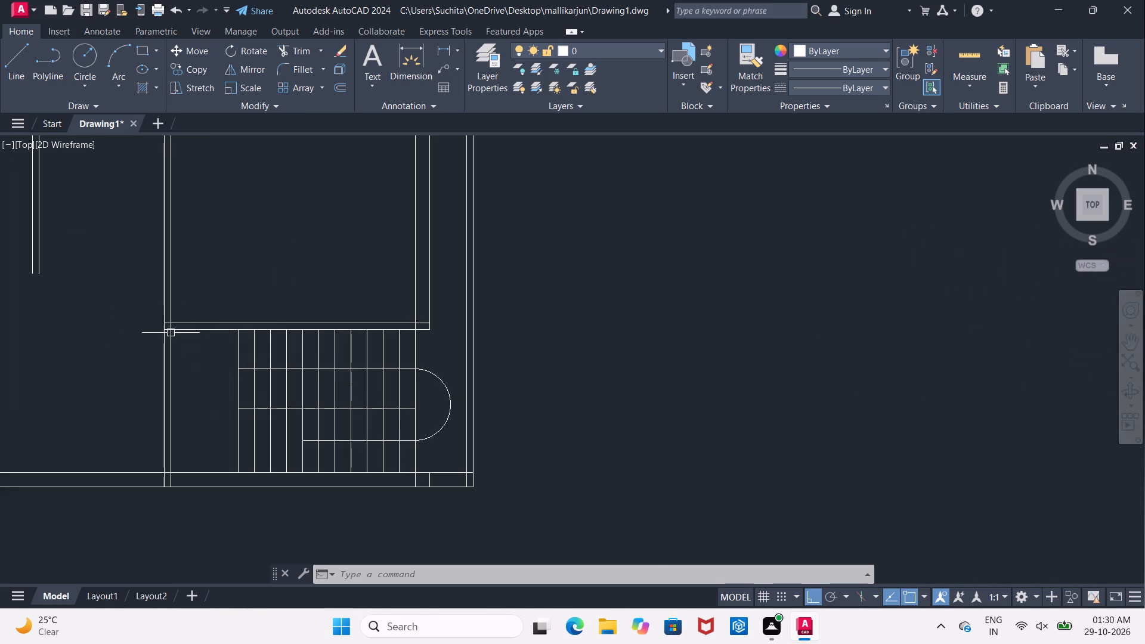
scroll(143, 329, "up", 2)
middle_click_drag(143, 327, 150, 354)
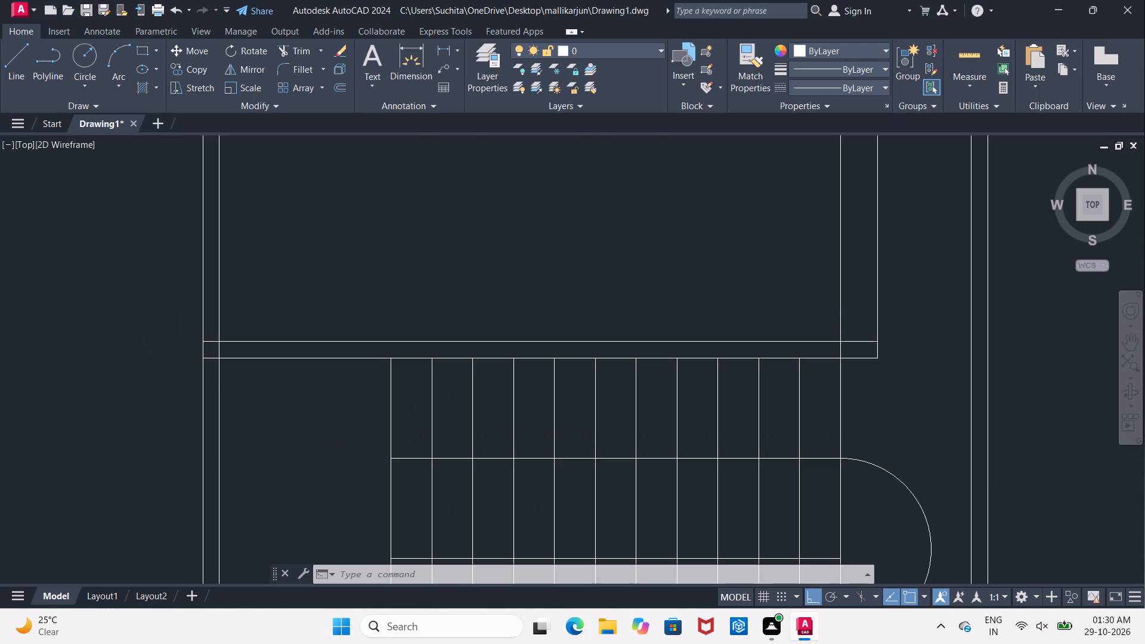
Offset the north line of the stair's north wall 3' to the north in the west plan.
key("Escape")
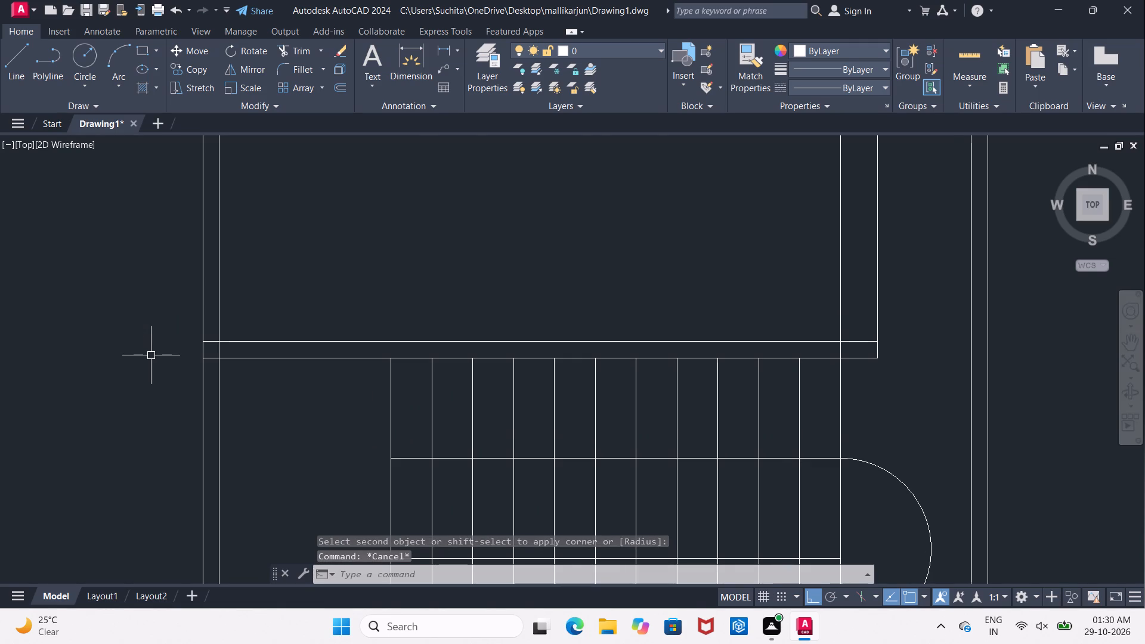
key("o")
key("Return")
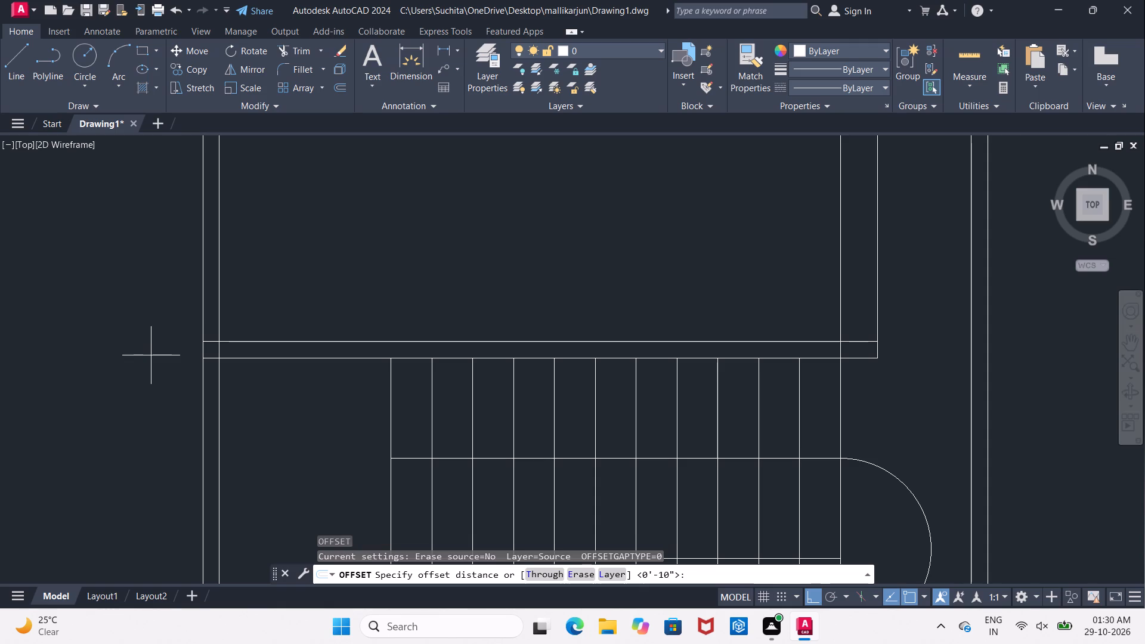
type("3'")
key("Return")
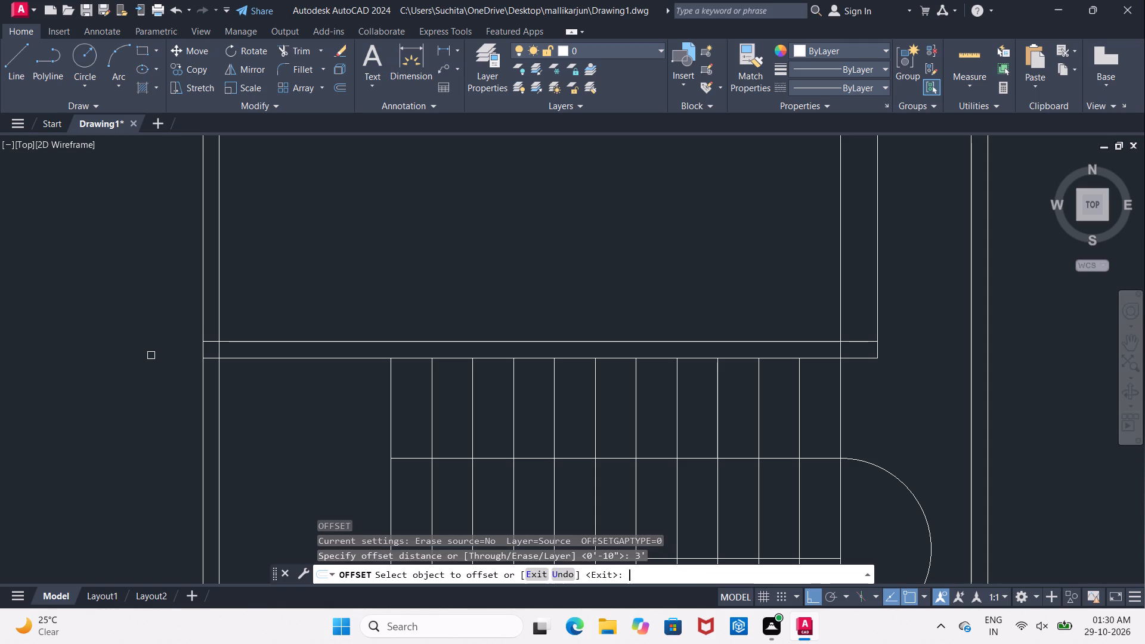
left_click(251, 341)
left_click(253, 296)
middle_click_drag(295, 281, 310, 335)
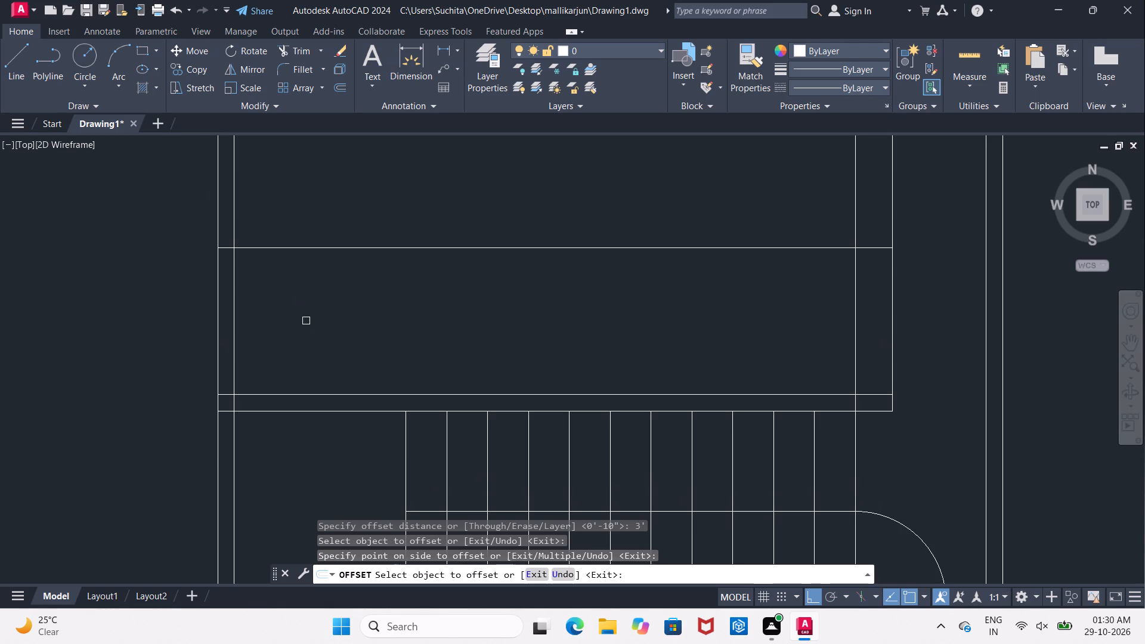
key("Escape")
Trim the offset line inside the room and the west wall's two lines below it to open a 3' gap north of the stair.
type("TR")
key("space")
key("space")
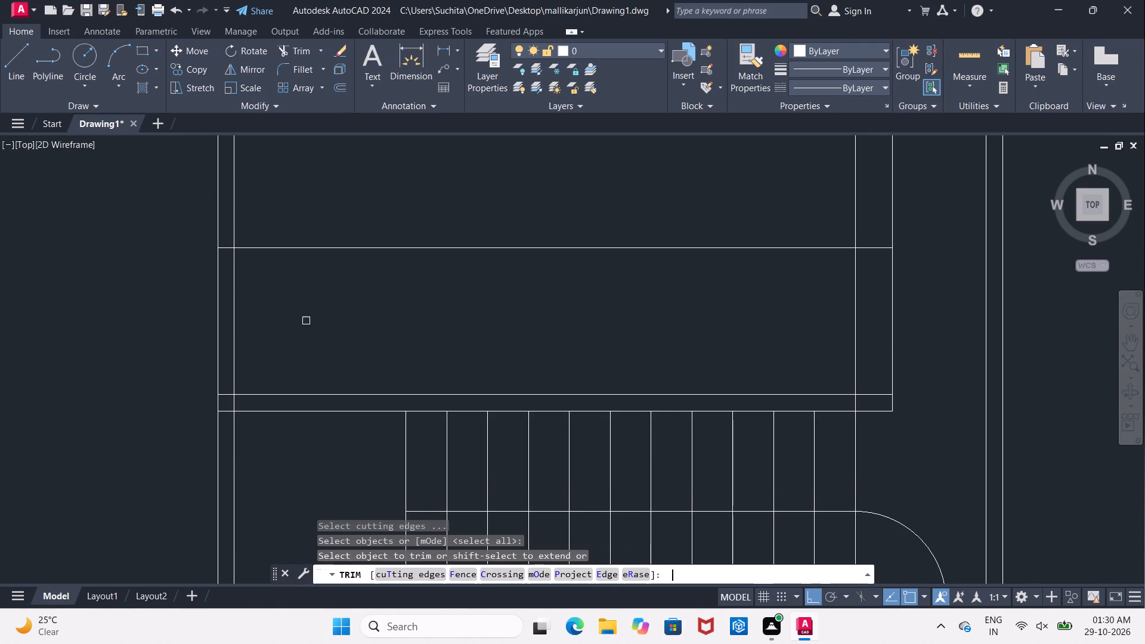
left_click(298, 250)
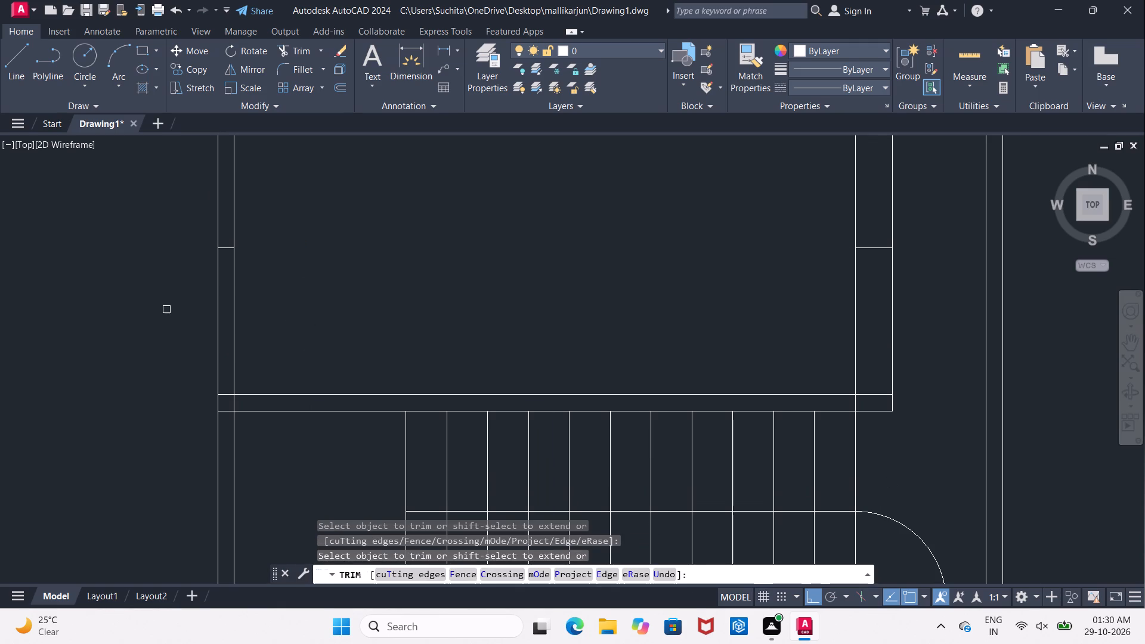
left_click_drag(158, 309, 197, 311)
left_click(318, 308)
middle_click_drag(505, 309, 352, 343)
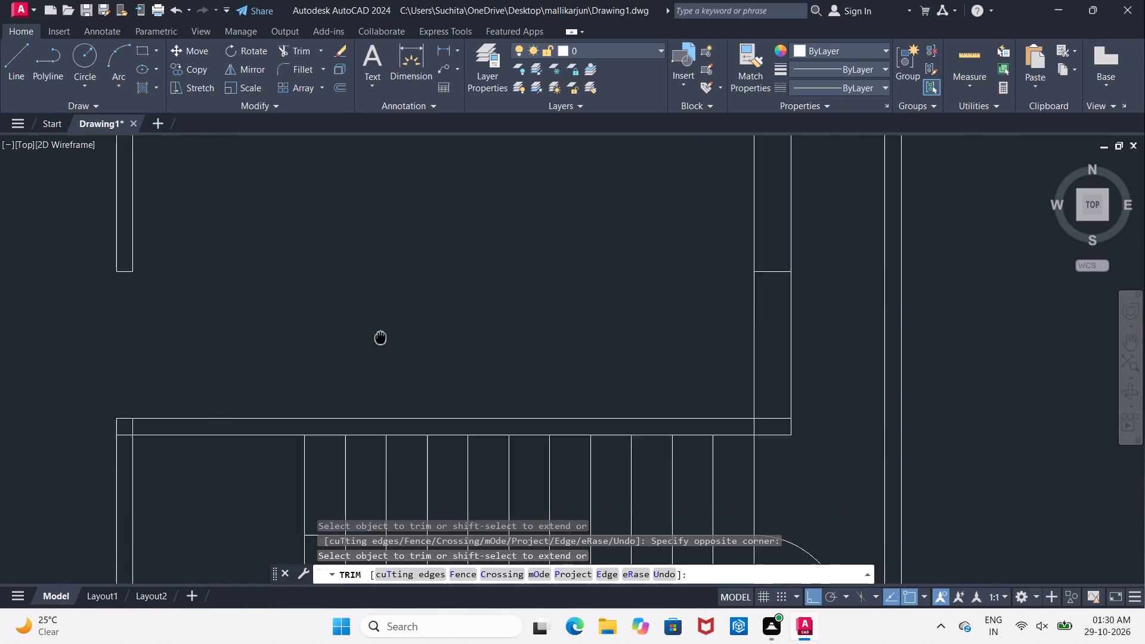
middle_click_drag(352, 343, 343, 346)
key("Escape")
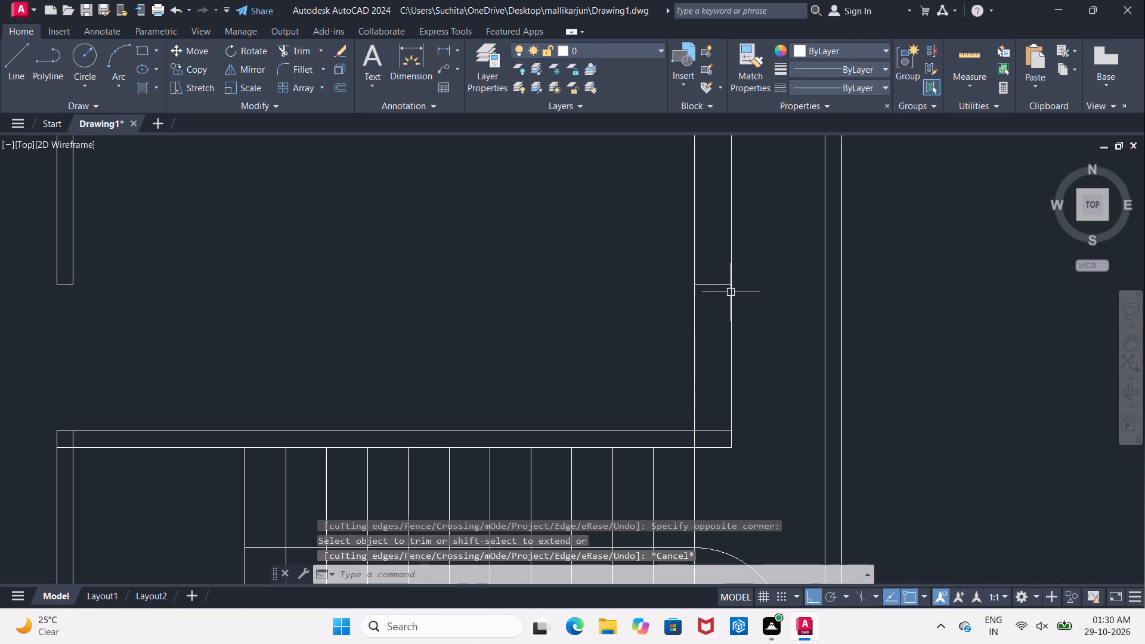
Delete the leftover offset segment between the two lines of the room's east wall.
left_click(715, 286)
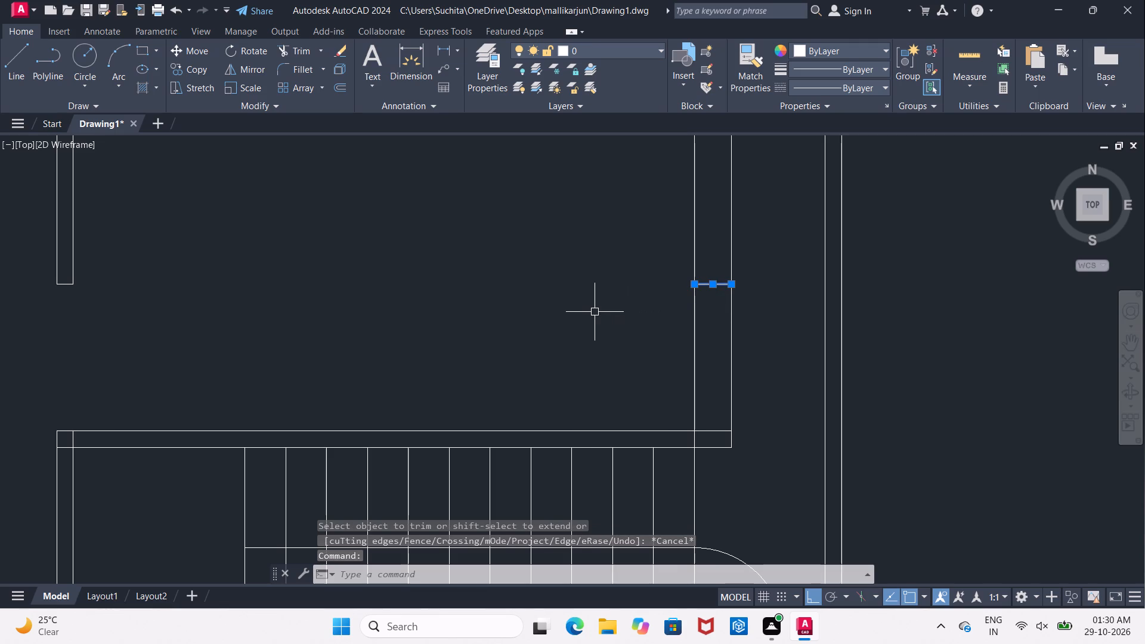
key("Delete")
Extend the end line of the northeast room's west wall across the room to the outer line of its east wall in the west plan.
scroll(594, 312, "down", 2)
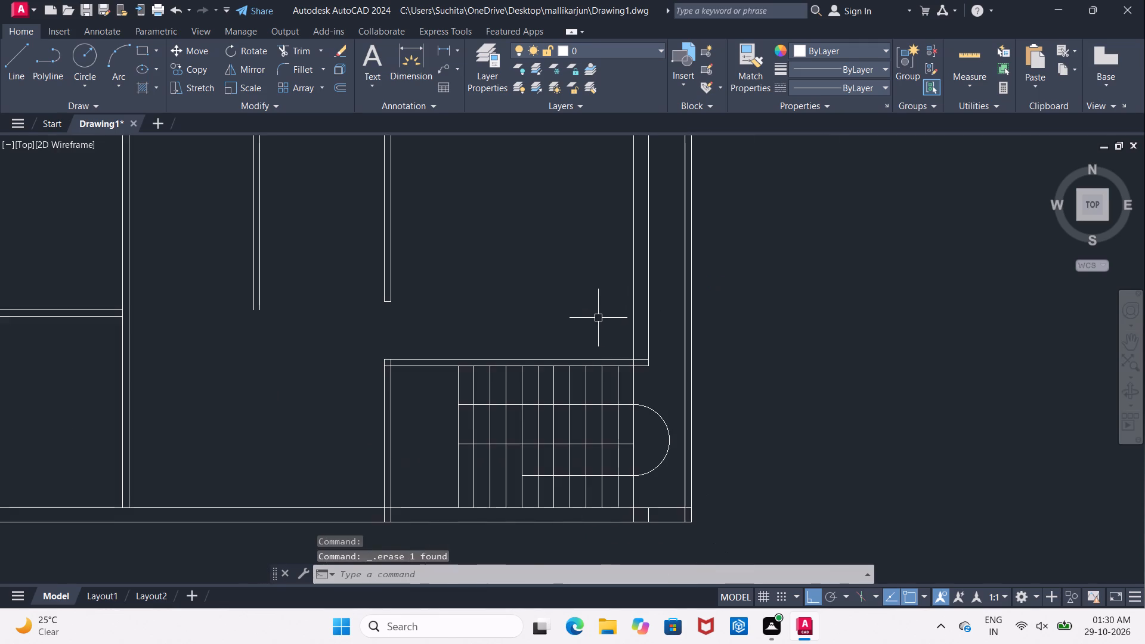
scroll(605, 323, "down", 1)
scroll(548, 328, "up", 2)
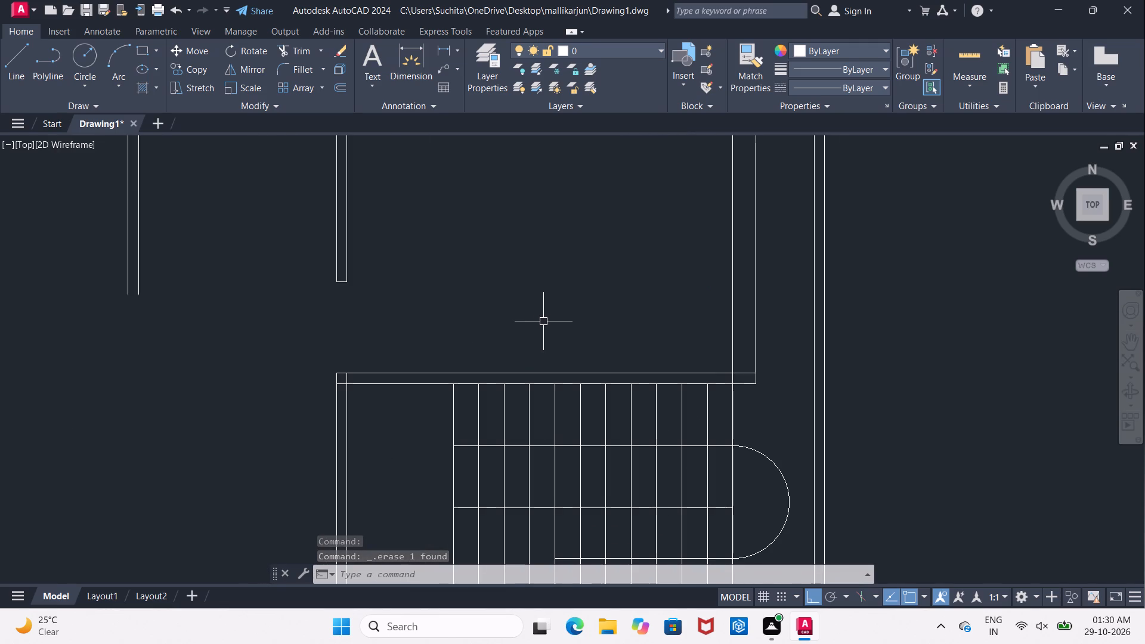
middle_click_drag(525, 324, 495, 343)
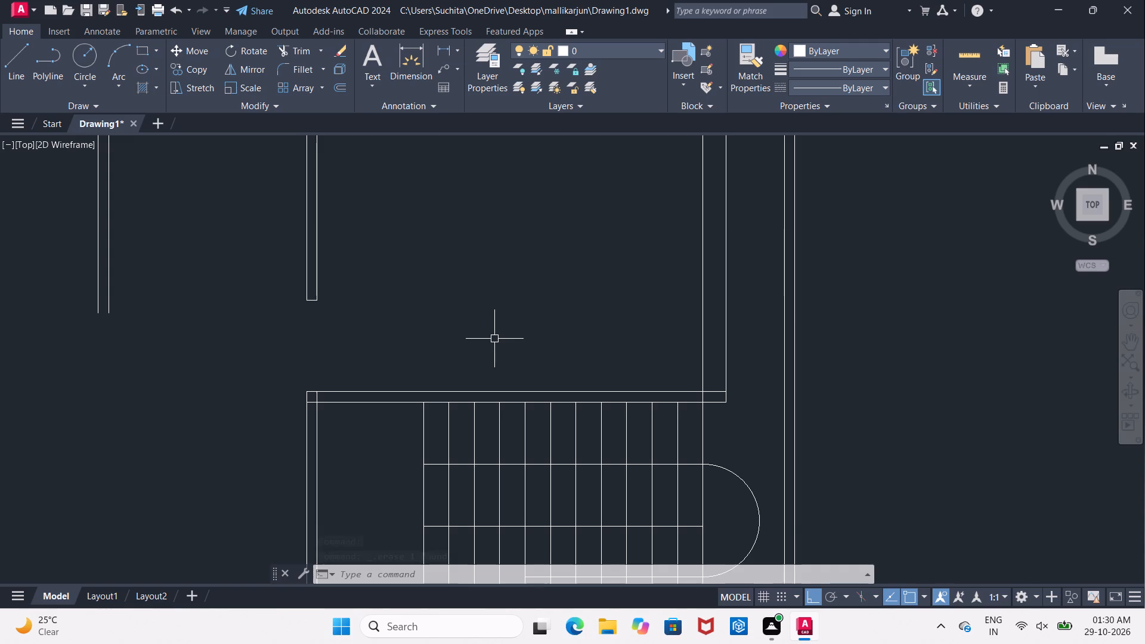
key("Escape")
type("EX")
key("space")
key("space")
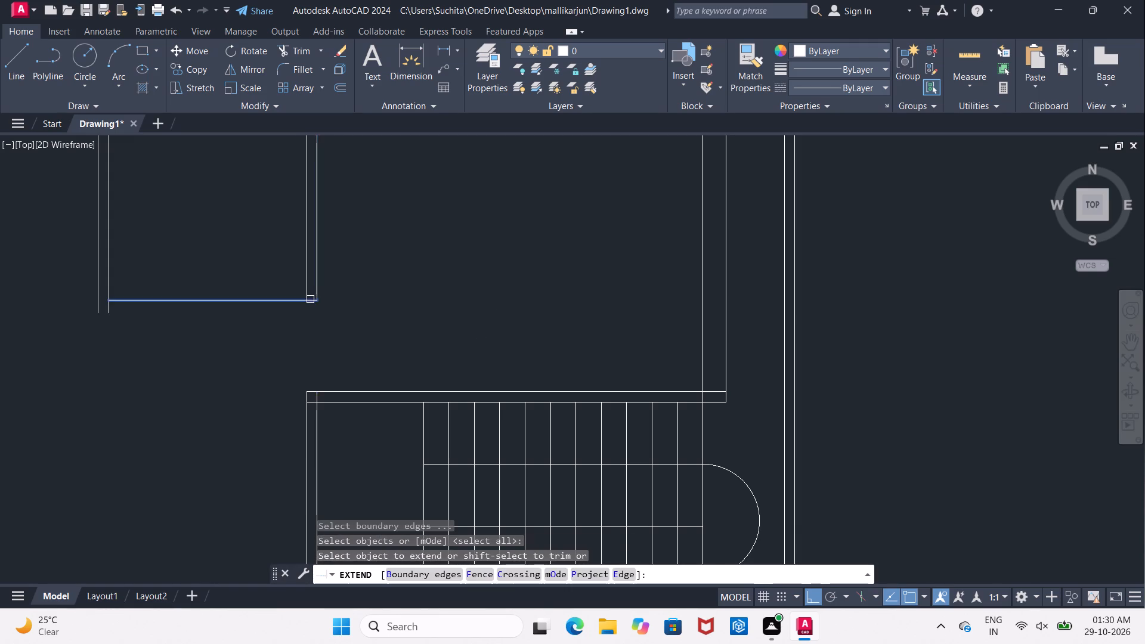
scroll(310, 299, "up", 3)
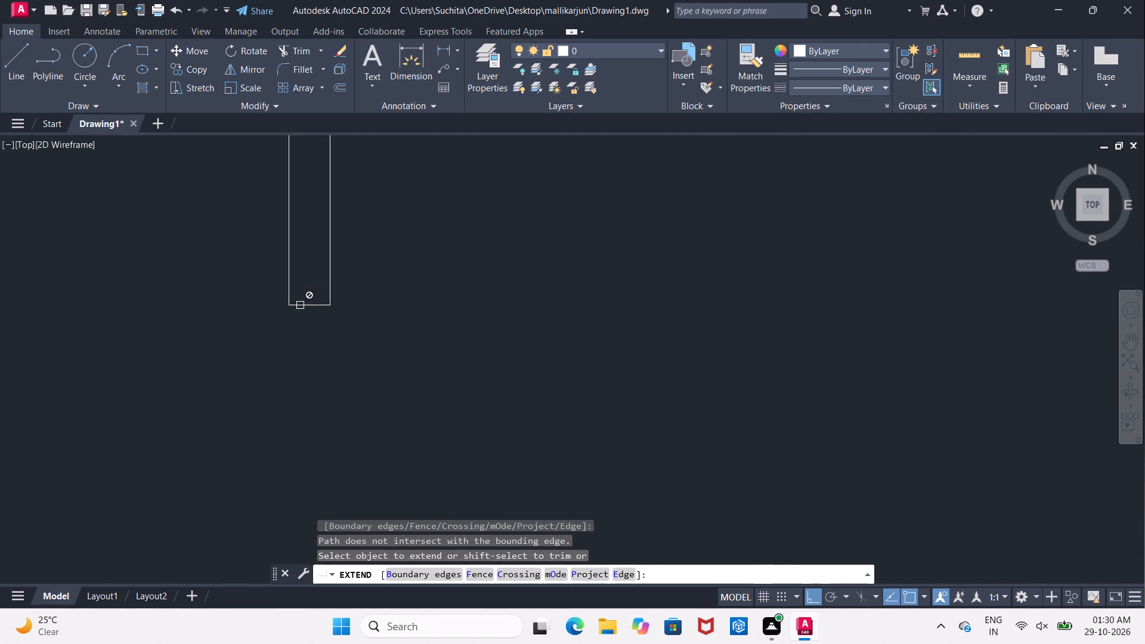
scroll(300, 305, "down", 2)
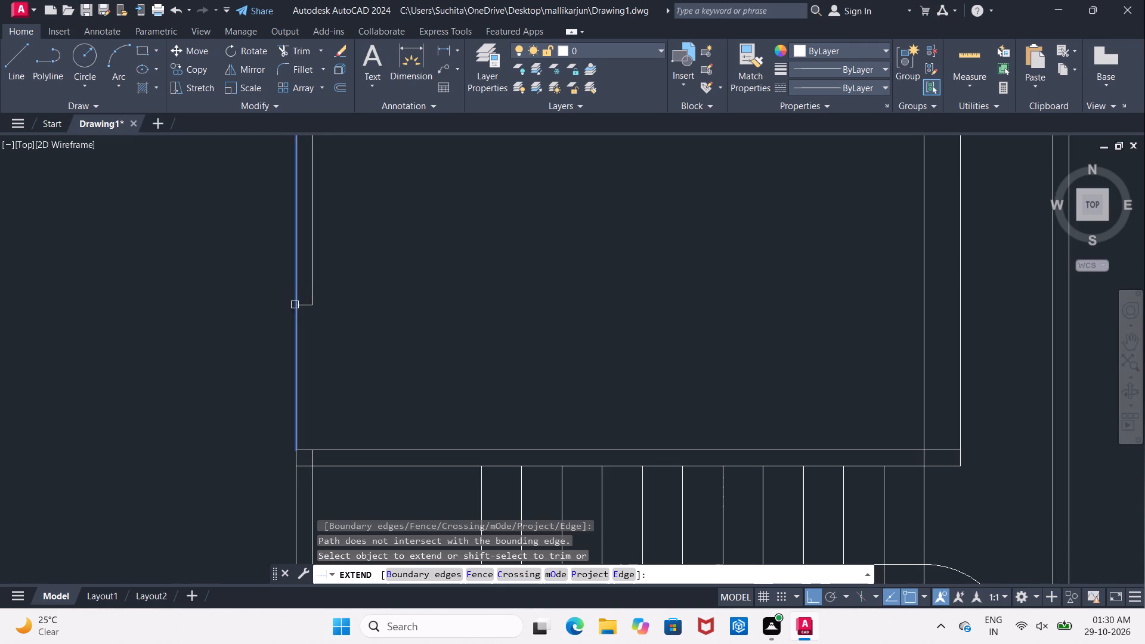
left_click(307, 304)
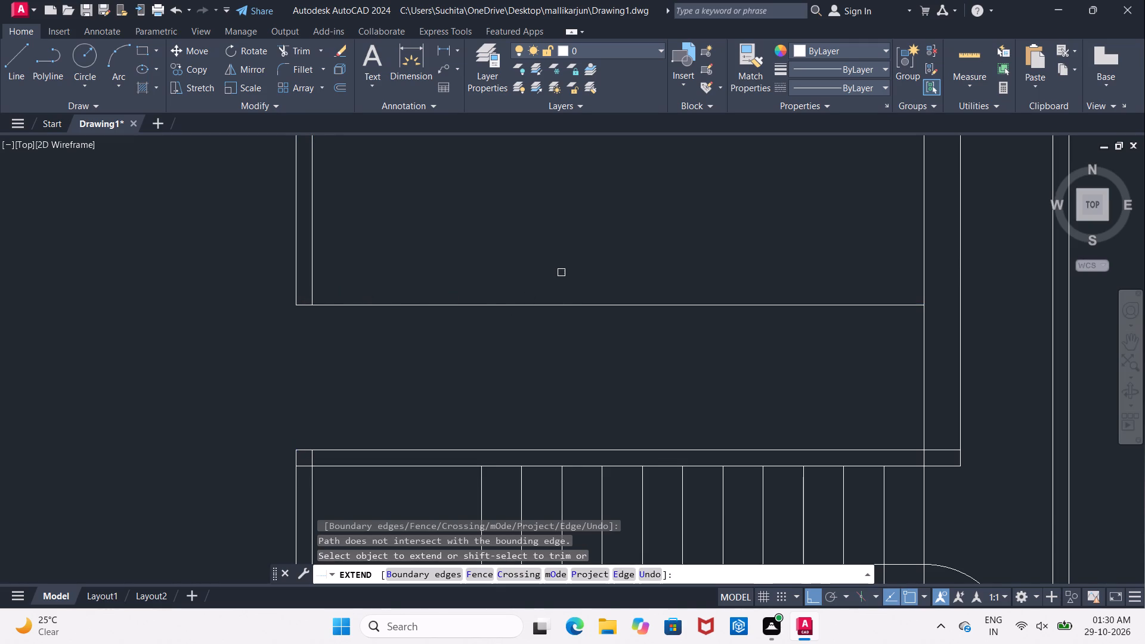
left_click(618, 304)
middle_click_drag(801, 302, 577, 301)
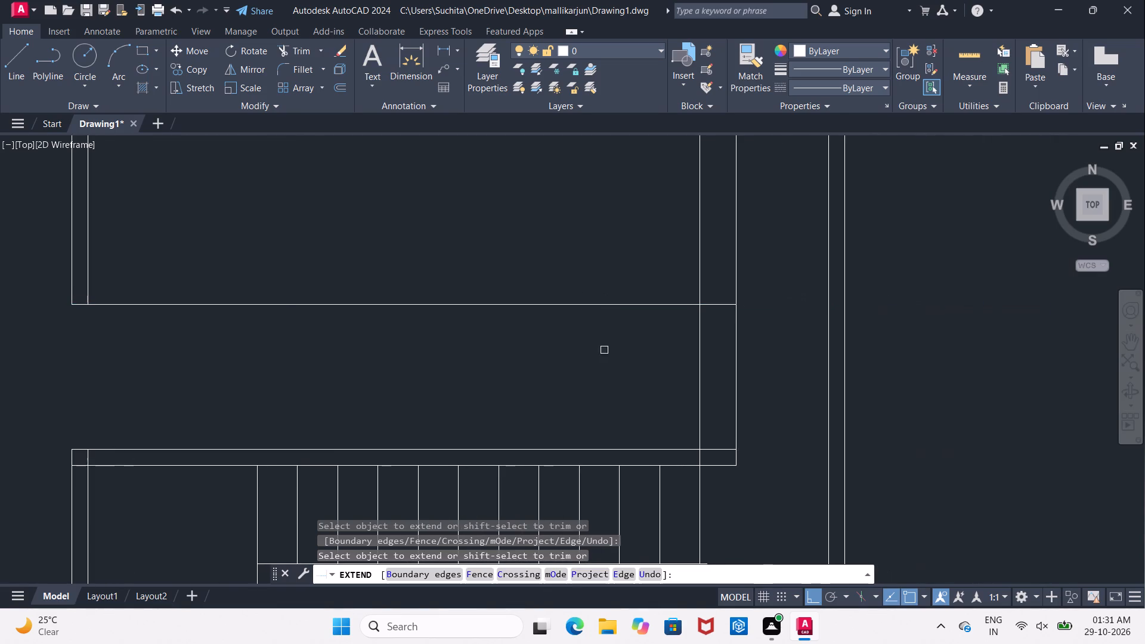
middle_click_drag(603, 366, 587, 357)
key("Escape")
Trim the room's east wall lines between the extended line and the stair's north wall to open the gap.
type("TR")
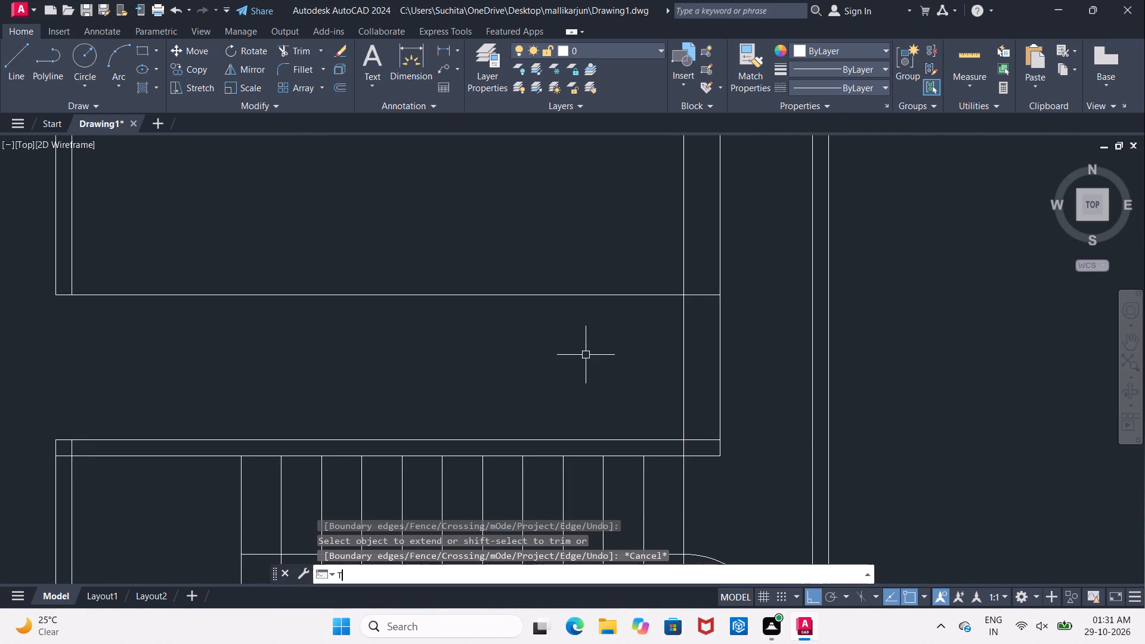
key("space")
key("space")
left_click(605, 366)
left_click(754, 361)
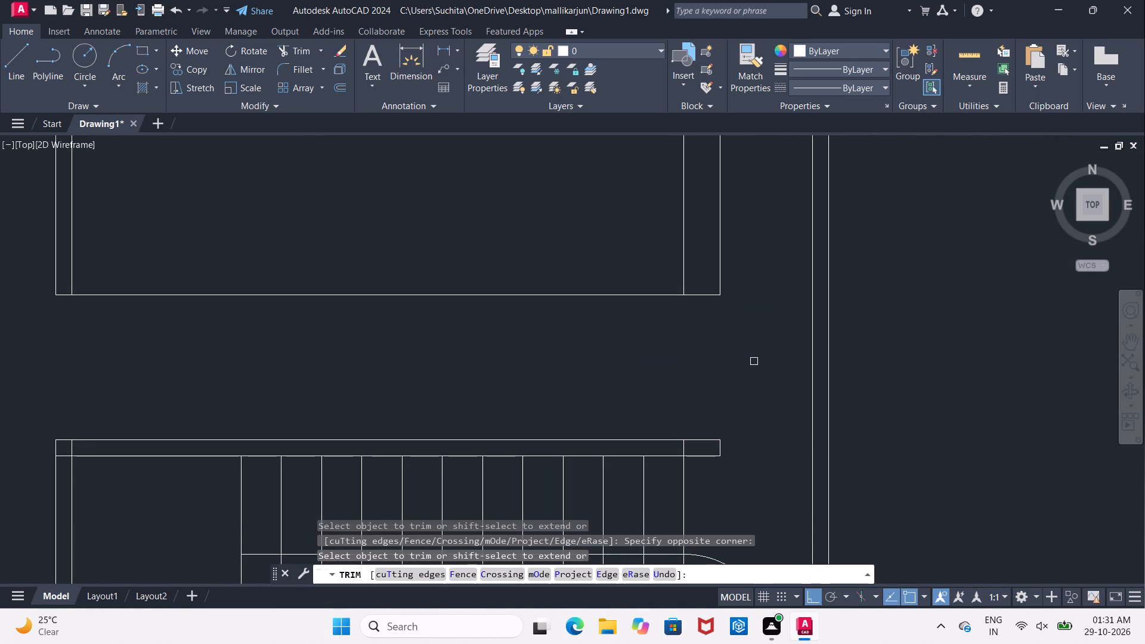
Extend both lines of the stair's north wall eastward to the outer line of the plan's exterior east wall.
middle_click_drag(735, 374, 709, 270)
scroll(706, 278, "down", 3)
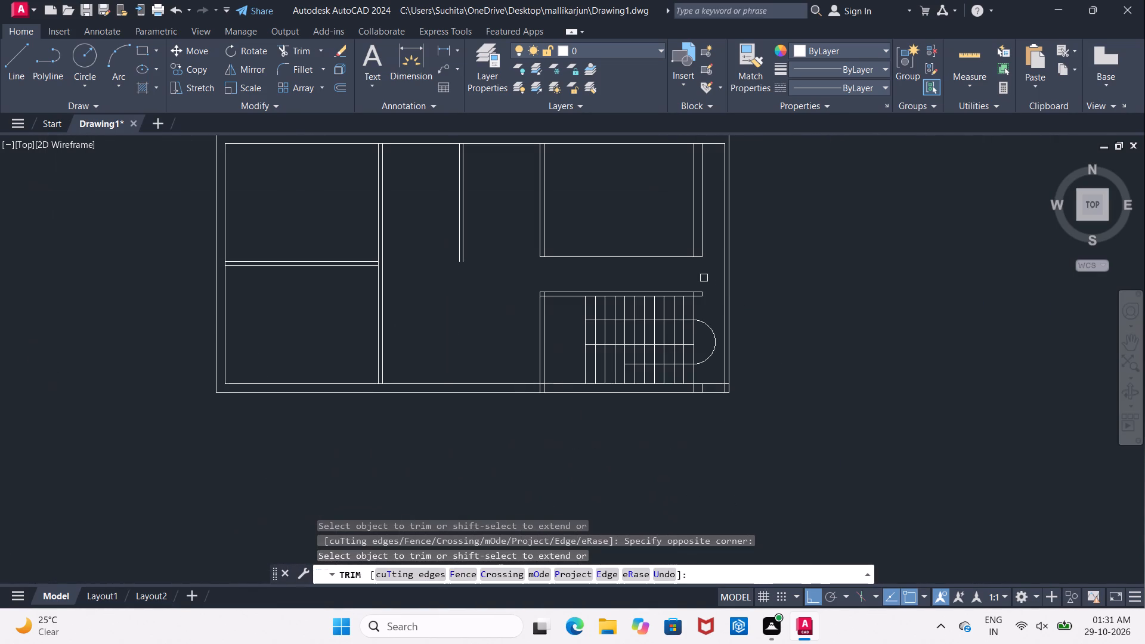
middle_click_drag(819, 306, 598, 314)
scroll(597, 314, "down", 2)
middle_click_drag(658, 310, 556, 310)
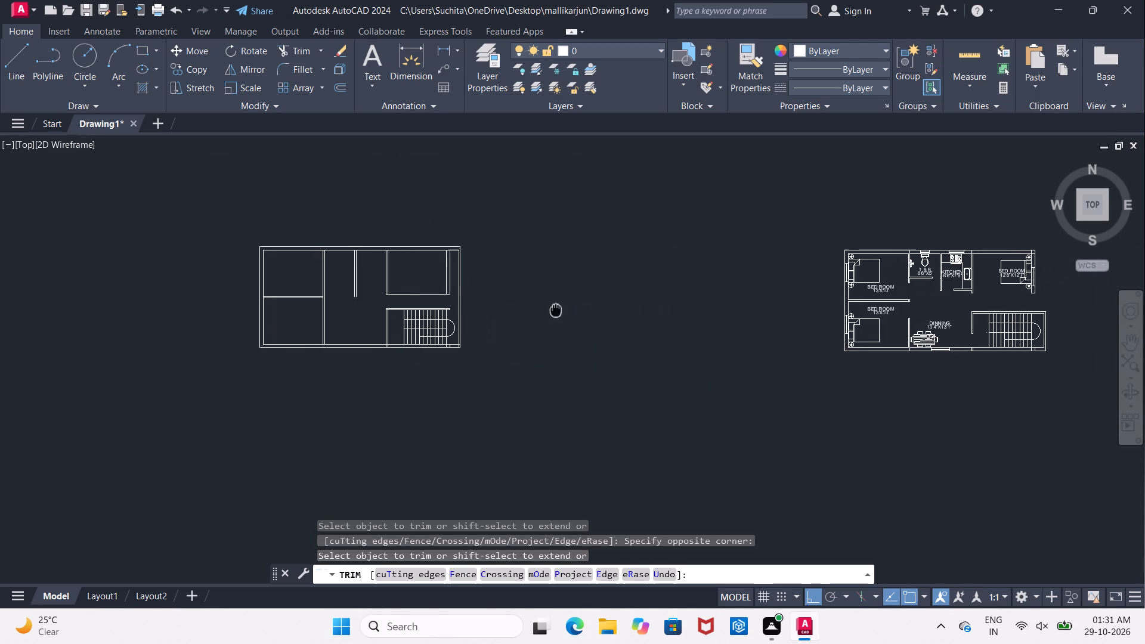
middle_click_drag(556, 310, 573, 310)
scroll(475, 315, "up", 4)
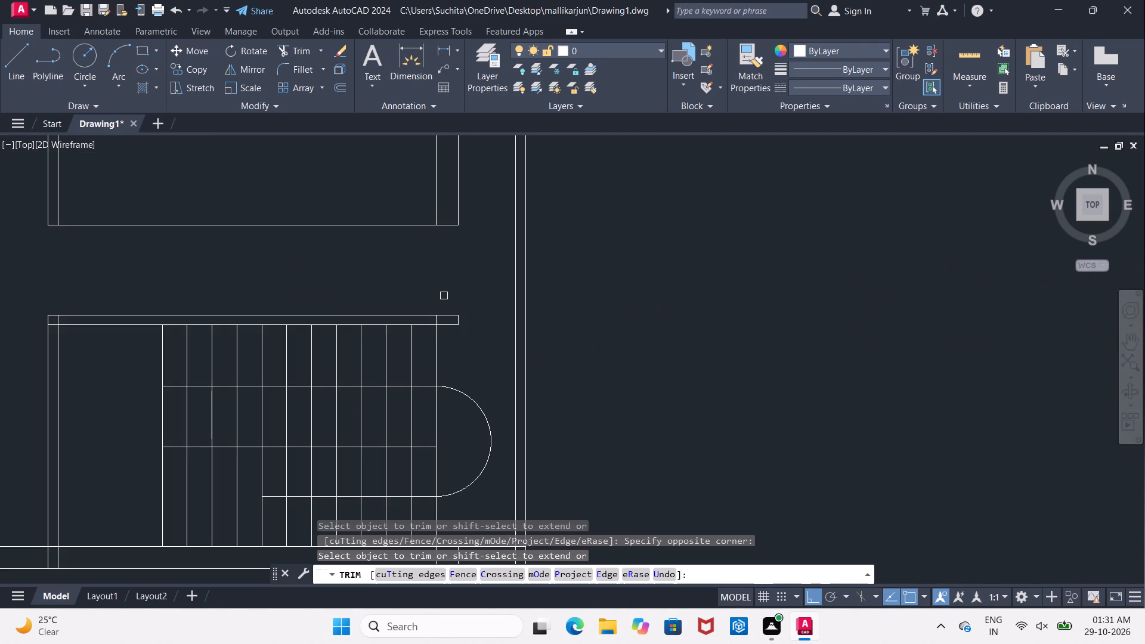
key("Escape")
type("EX")
key("space")
key("space")
scroll(444, 311, "up", 1)
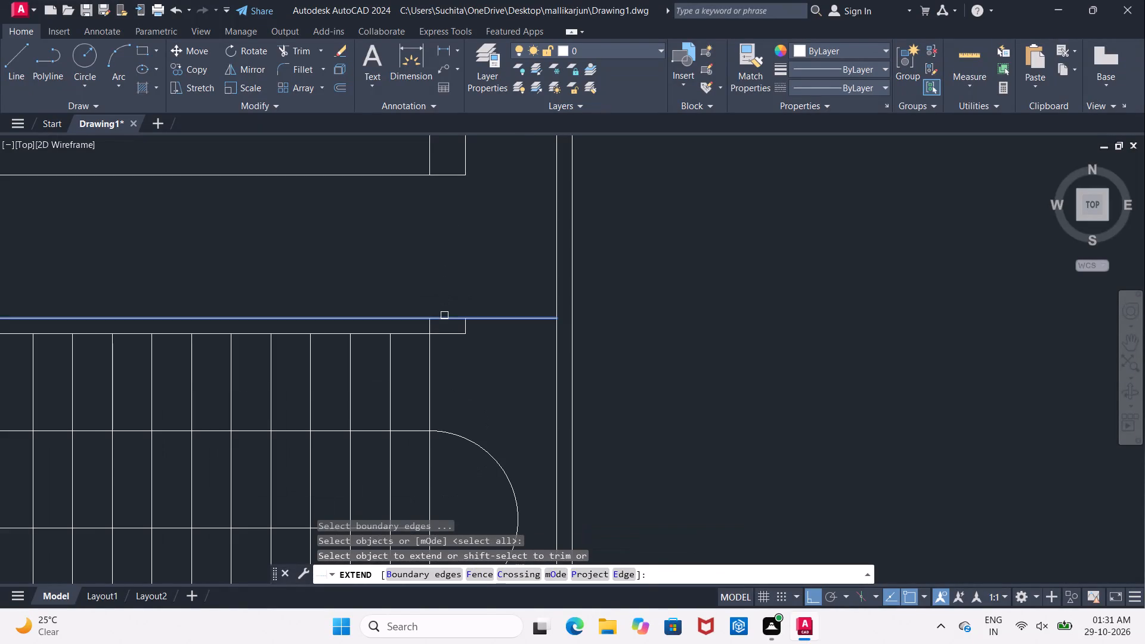
left_click(444, 315)
left_click(451, 337)
left_click(486, 333)
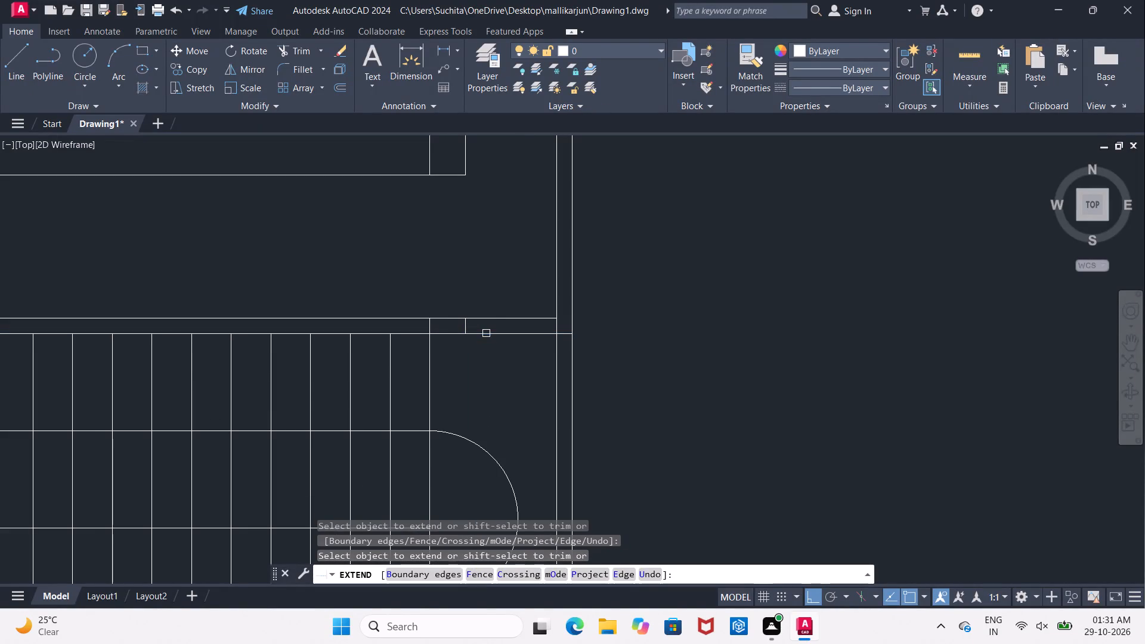
left_click(496, 317)
key("Escape")
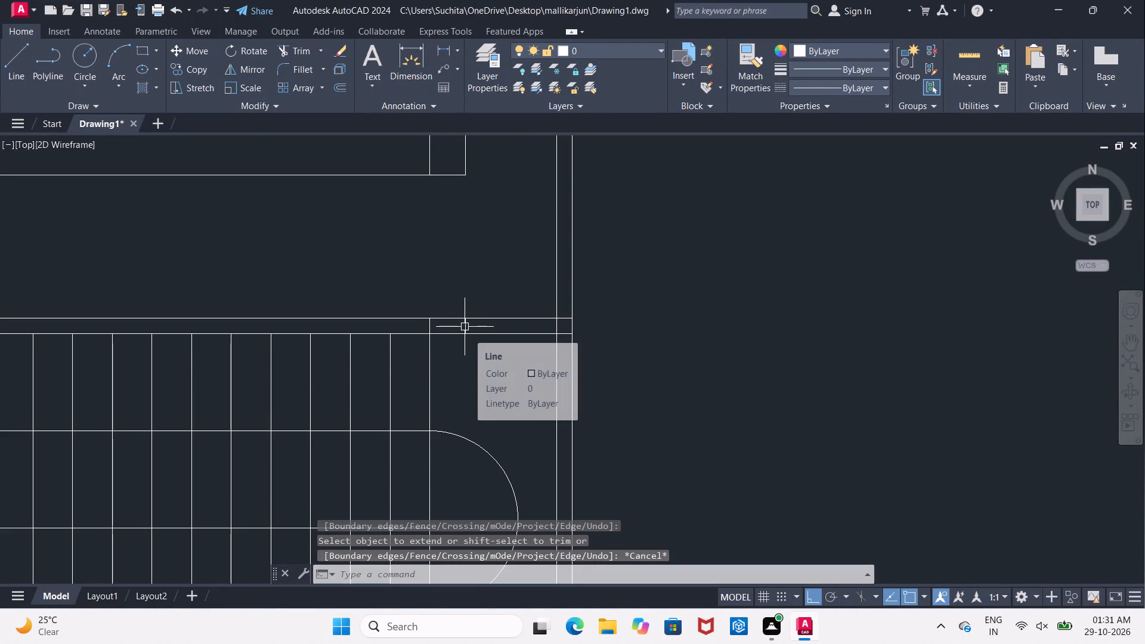
Delete the short segment that capped the former east end of the stair's north wall.
left_click(465, 327)
key("Delete")
Trim the extended line across the room's south side, leaving only the end caps on its west and east walls.
scroll(476, 351, "down", 5)
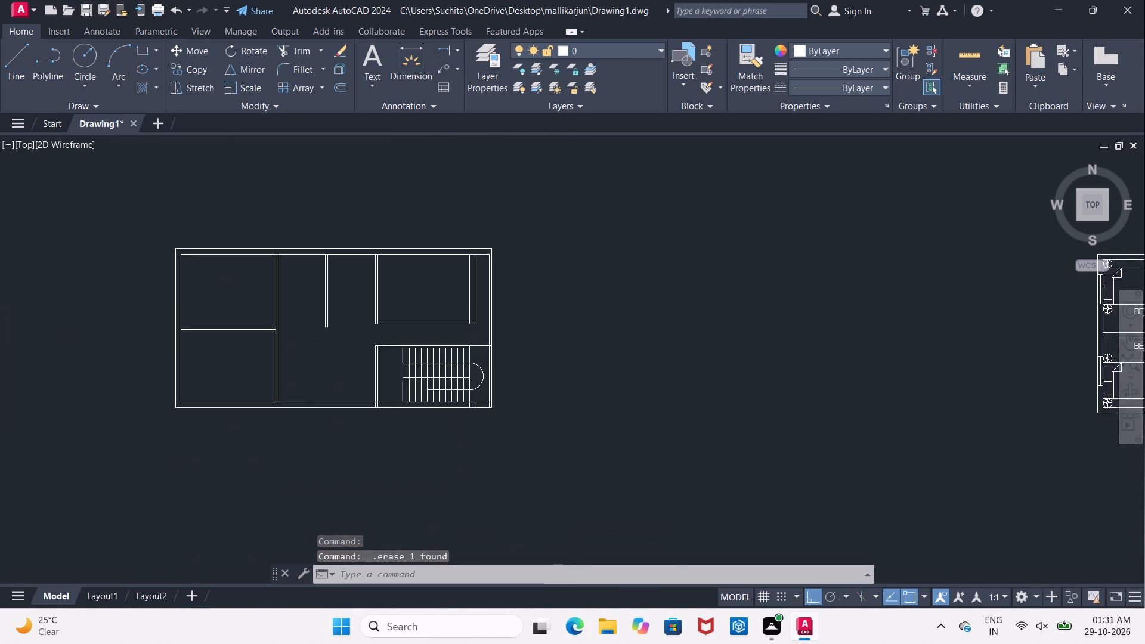
middle_click_drag(658, 348, 506, 346)
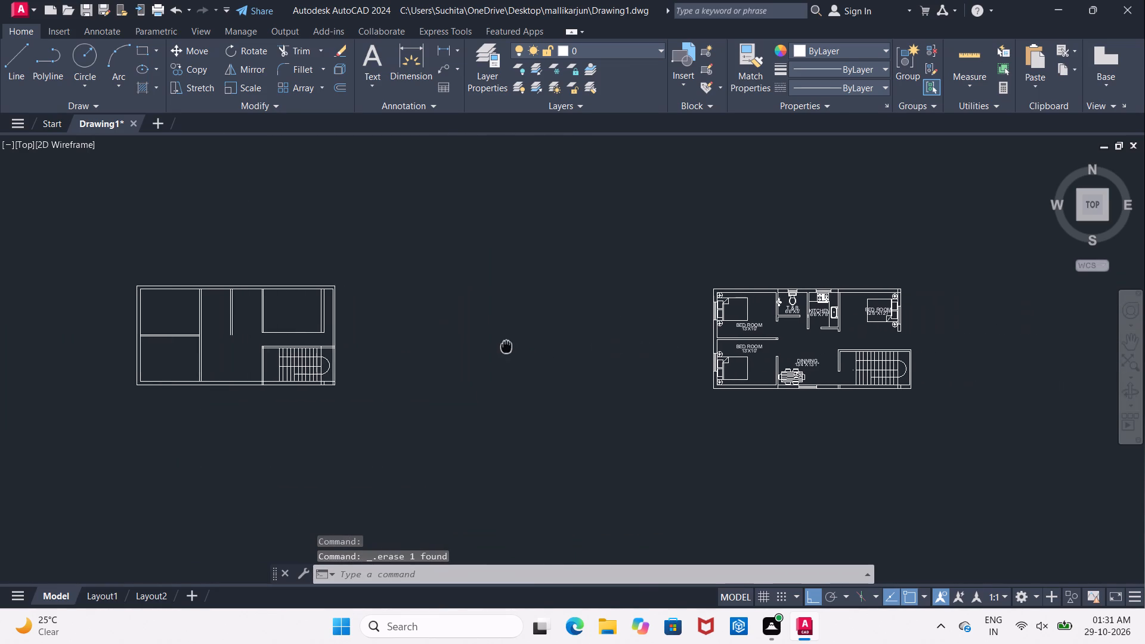
middle_click_drag(506, 346, 505, 346)
middle_click_drag(520, 347, 572, 343)
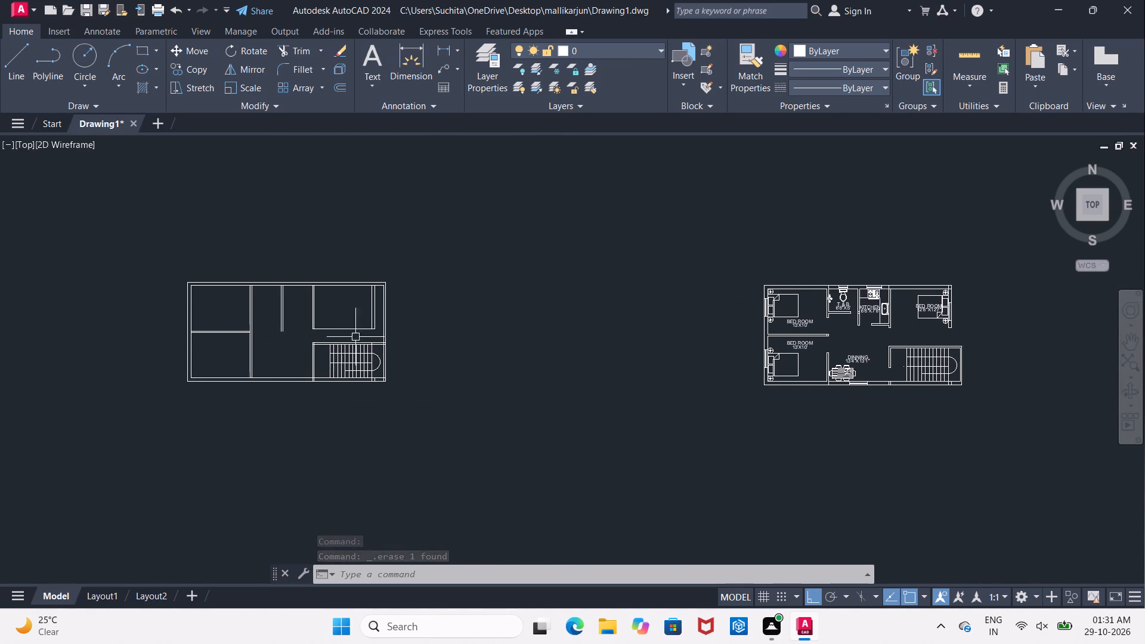
middle_click_drag(396, 337, 424, 335)
scroll(377, 321, "up", 4)
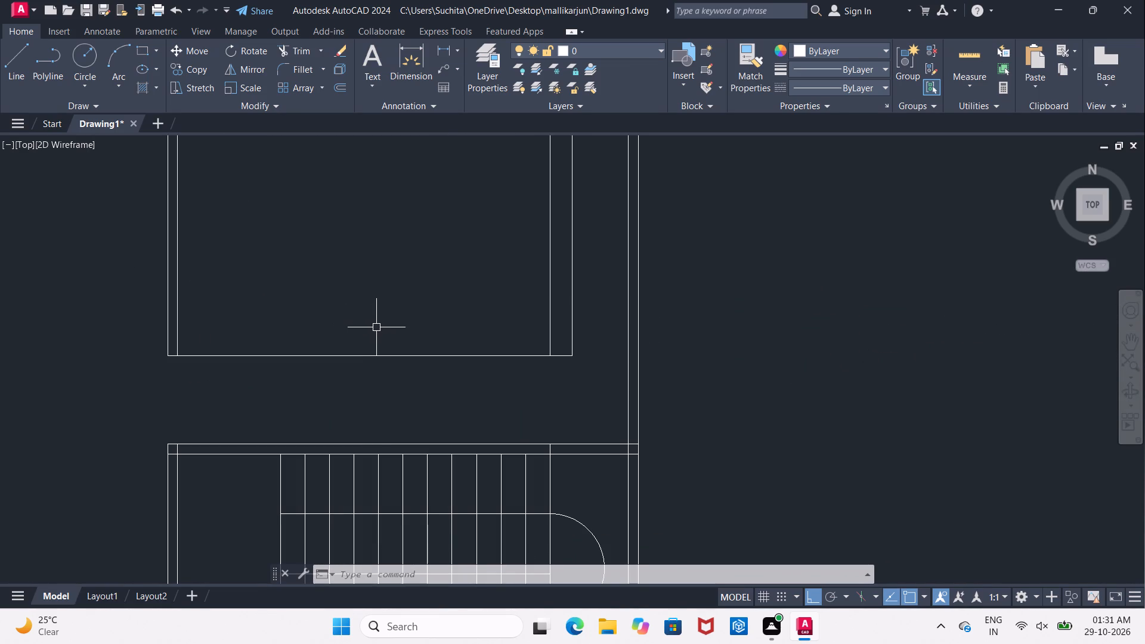
key("Escape")
type("TR")
key("space")
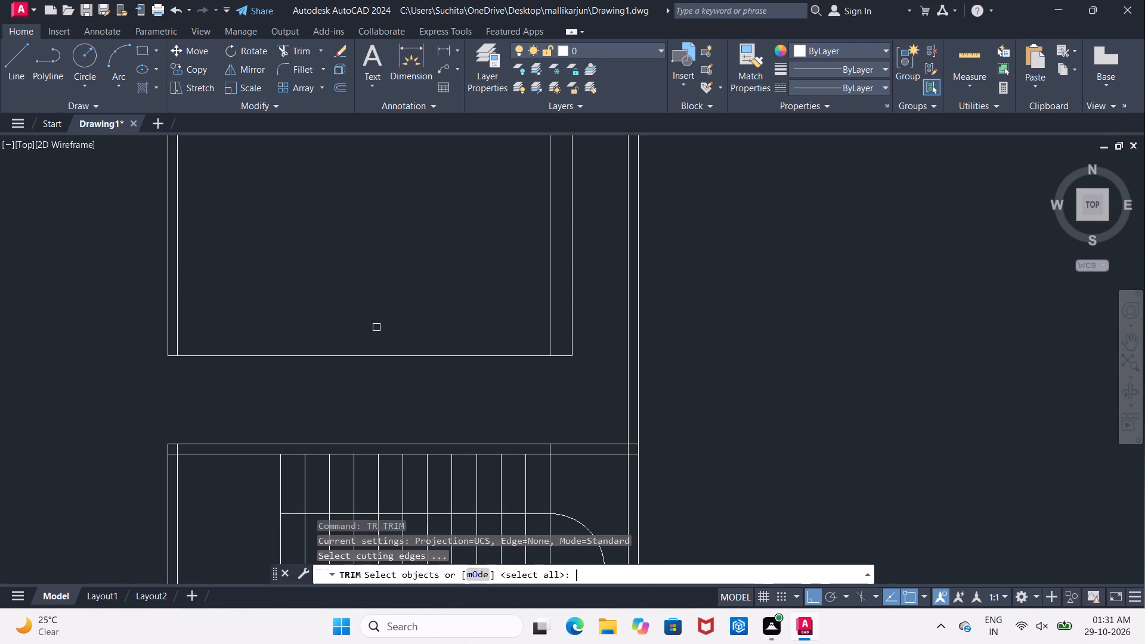
key("space")
left_click(376, 327)
left_click(373, 360)
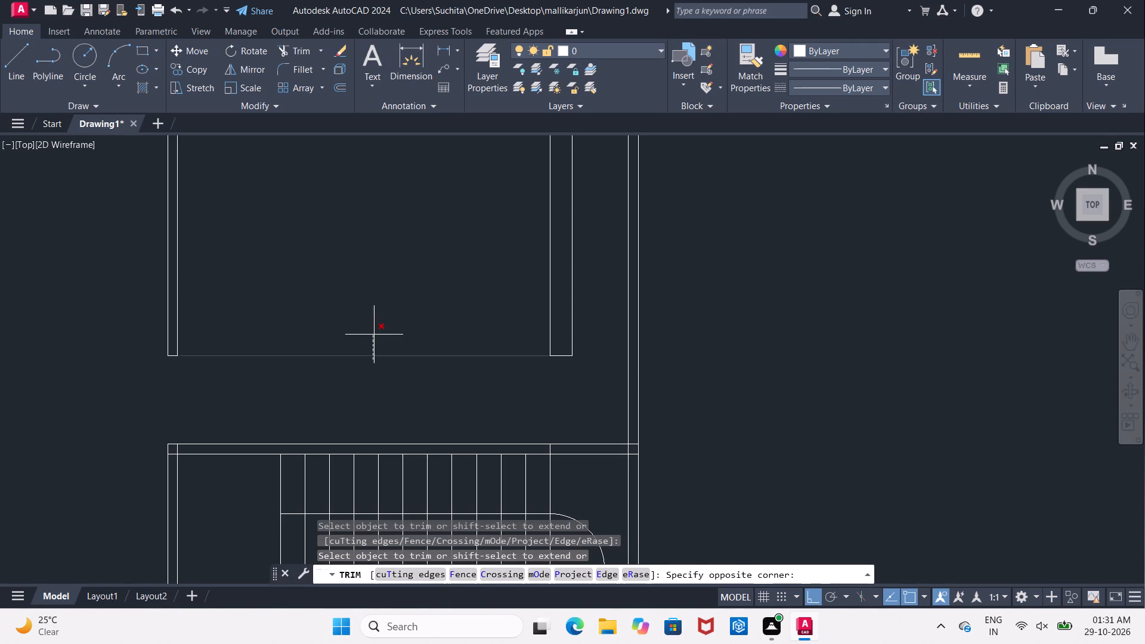
left_click(374, 335)
Offset the inner line of the exterior north wall 7'8" to the south in the west plan.
middle_click_drag(374, 338, 381, 338)
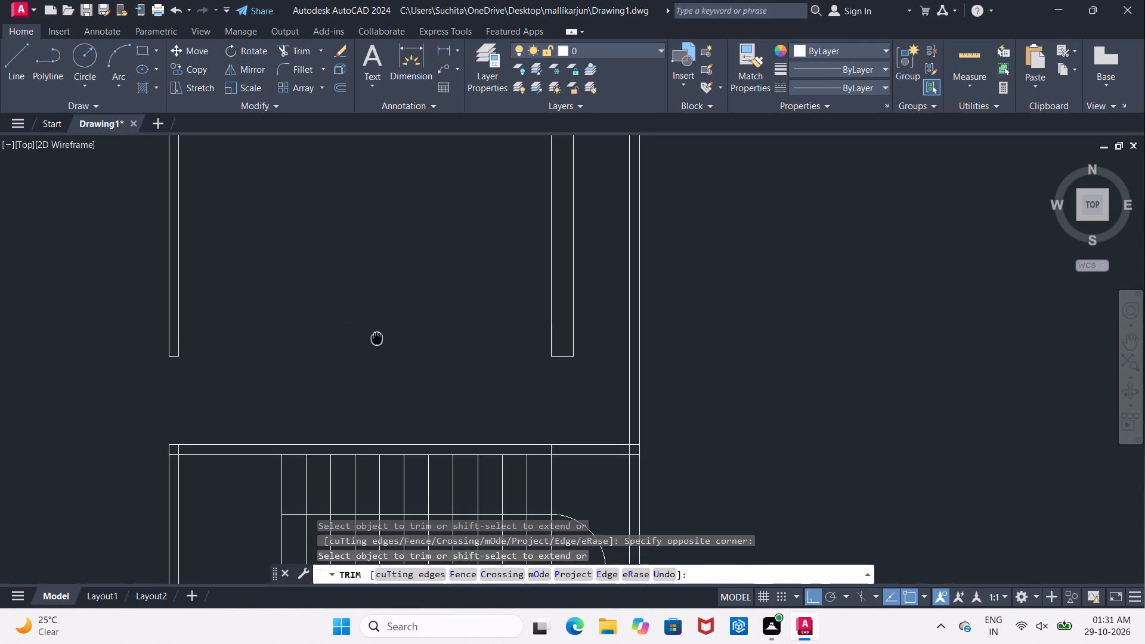
middle_click_drag(381, 338, 400, 336)
scroll(400, 336, "down", 2)
middle_click_drag(400, 336, 504, 334)
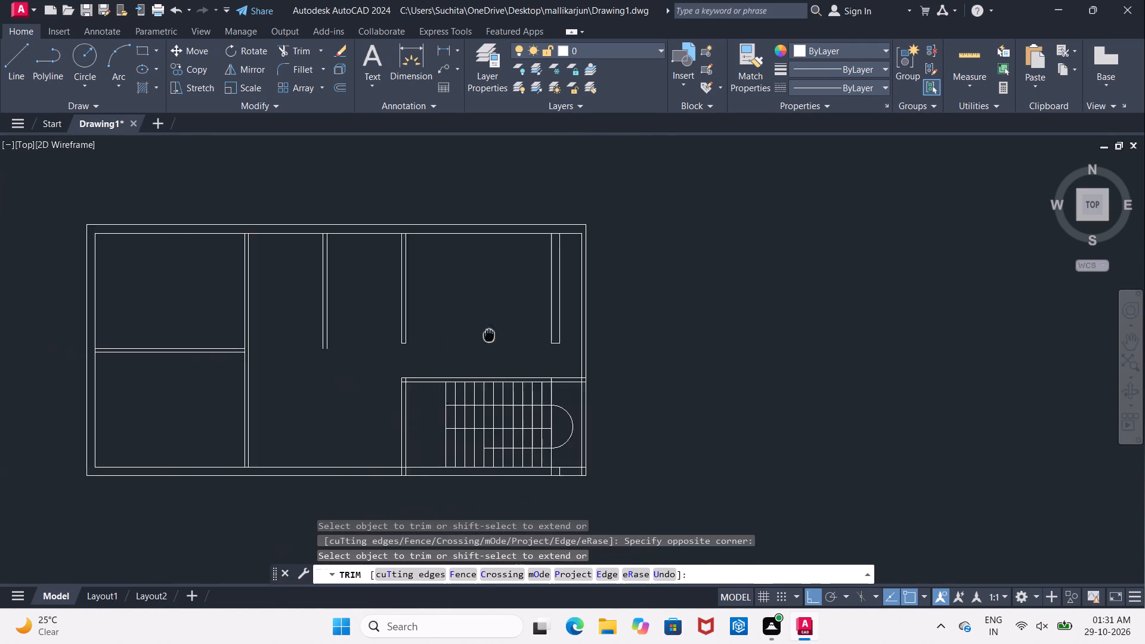
middle_click_drag(504, 334, 536, 334)
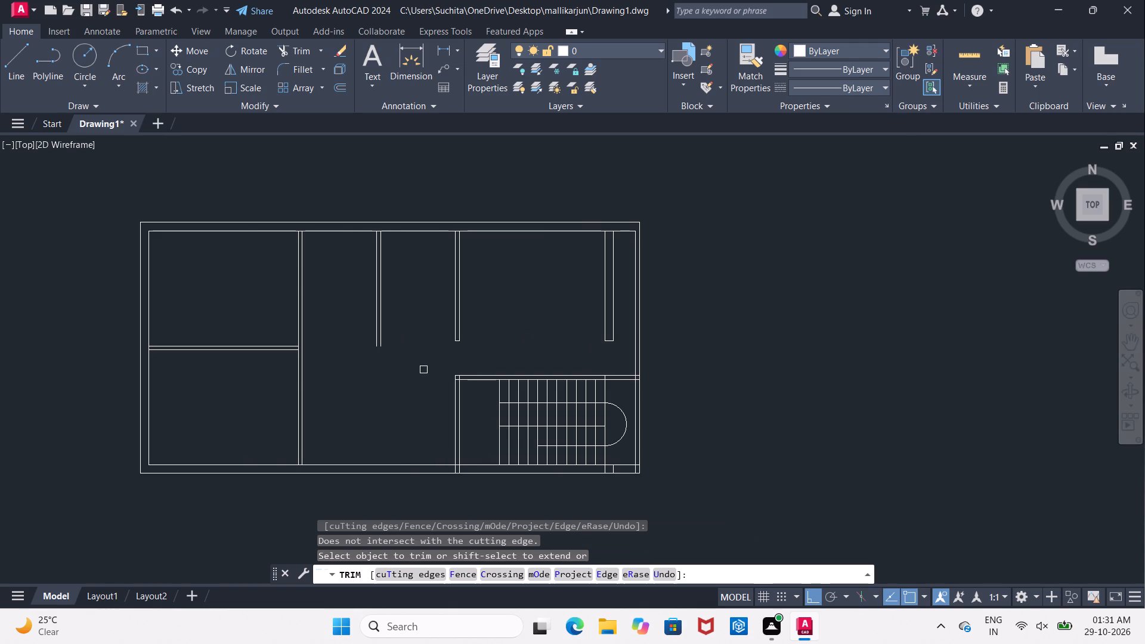
scroll(421, 368, "up", 2)
middle_click_drag(420, 365, 409, 385)
key("Escape")
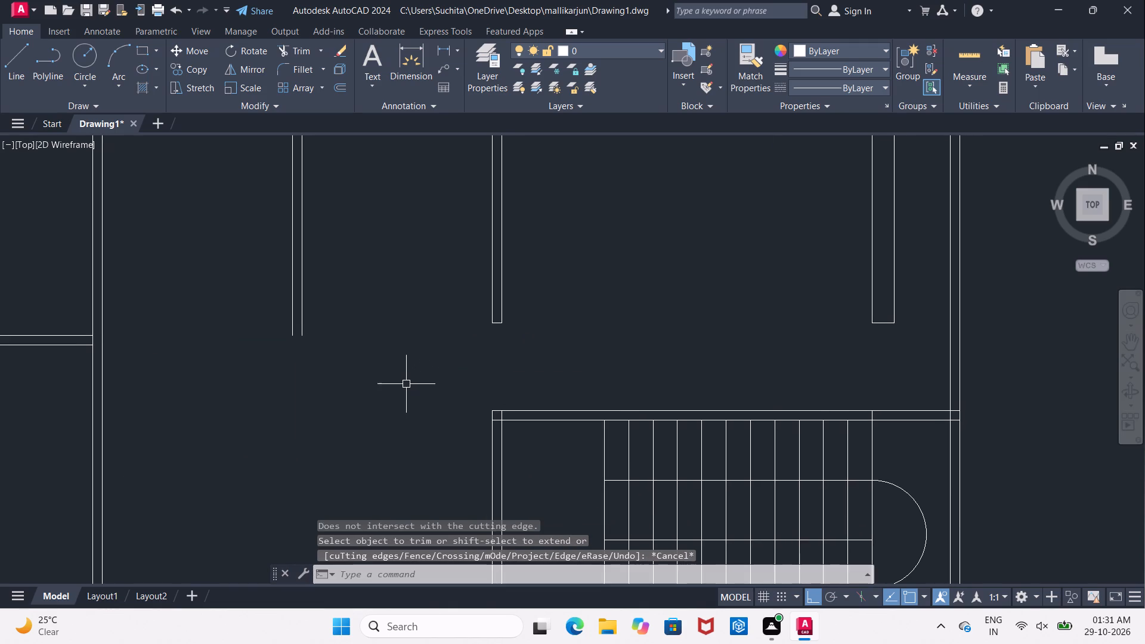
key("e")
key("Escape")
middle_click_drag(445, 330, 374, 469)
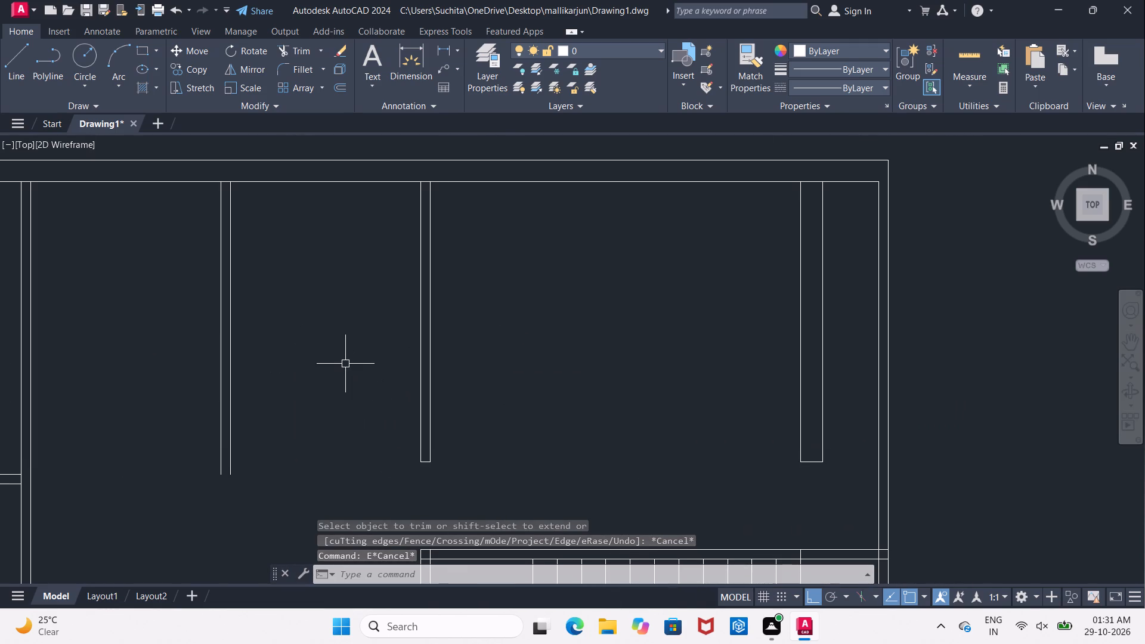
key("o")
key("Return")
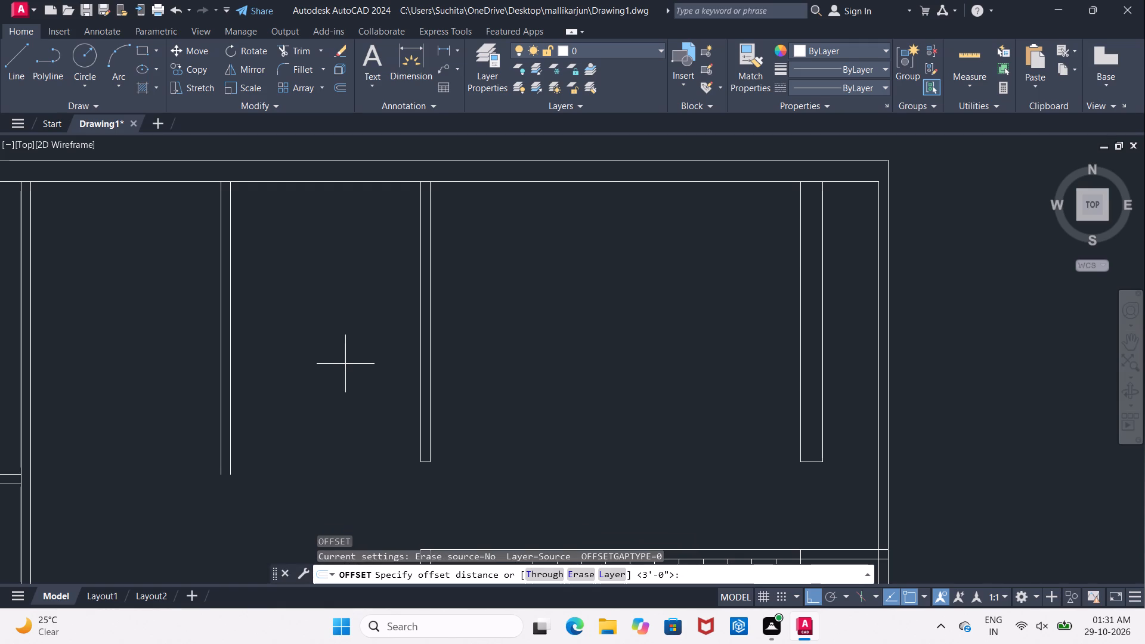
type("7'8\"")
key("Return")
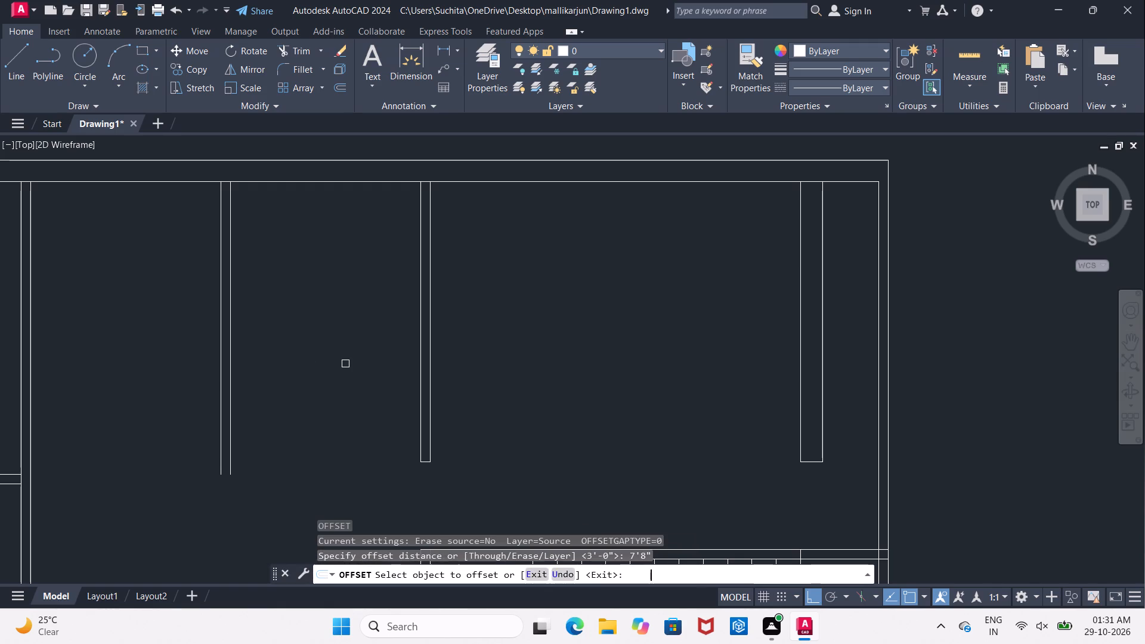
left_click(354, 183)
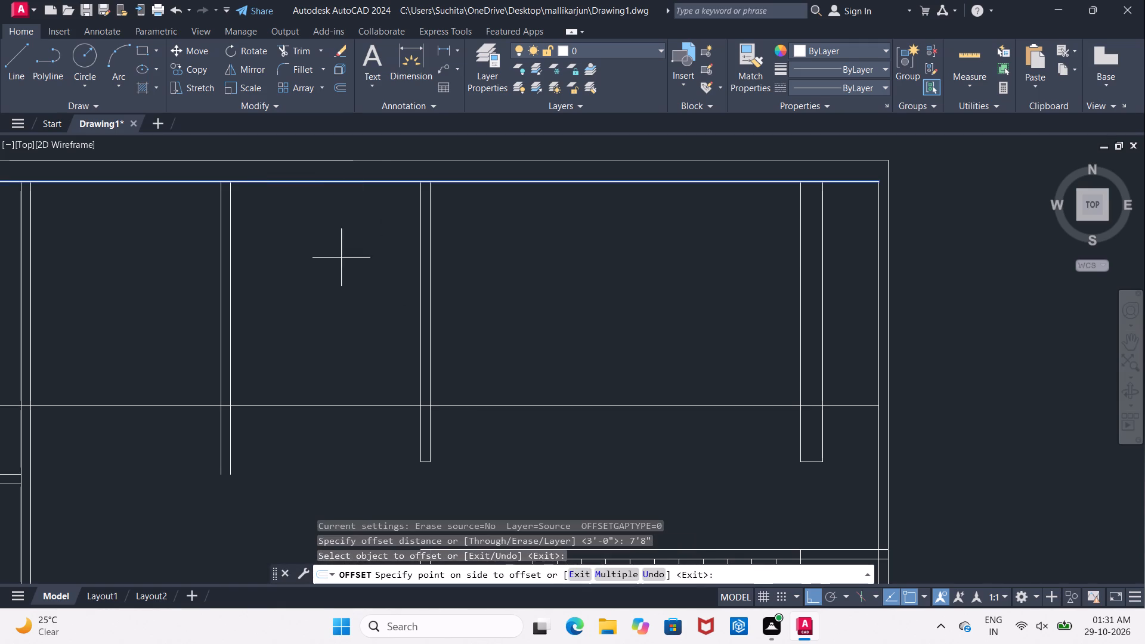
left_click(339, 280)
Offset the new horizontal line 4" to the south to form a partition wall.
key("Return")
key("Return")
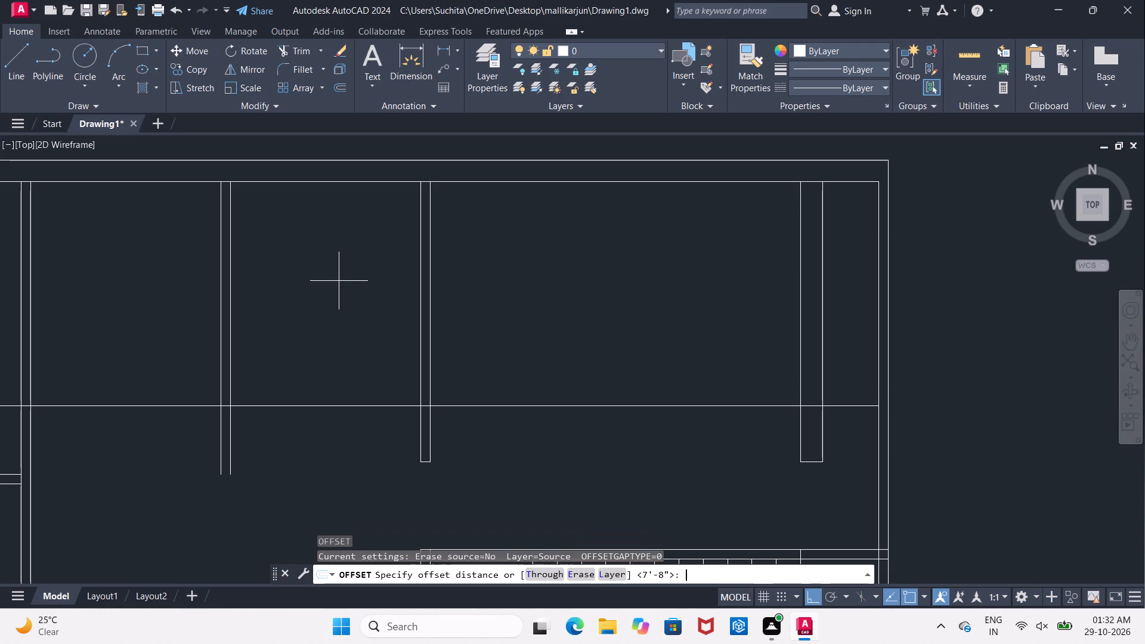
type("4\"")
key("Return")
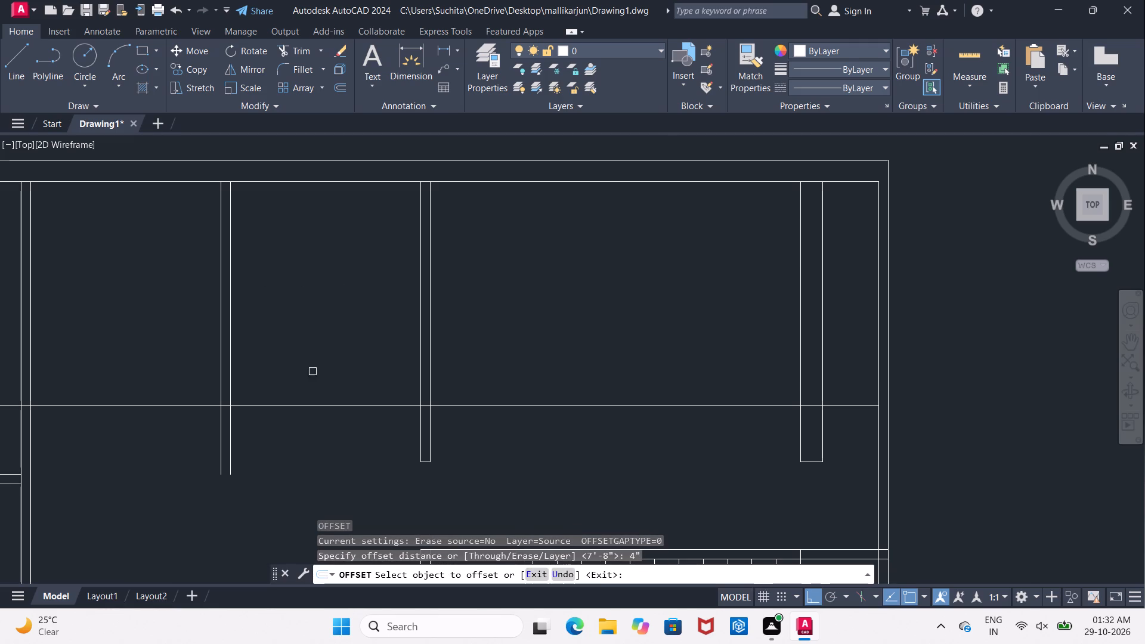
left_click(319, 410)
left_click(314, 451)
key("Escape")
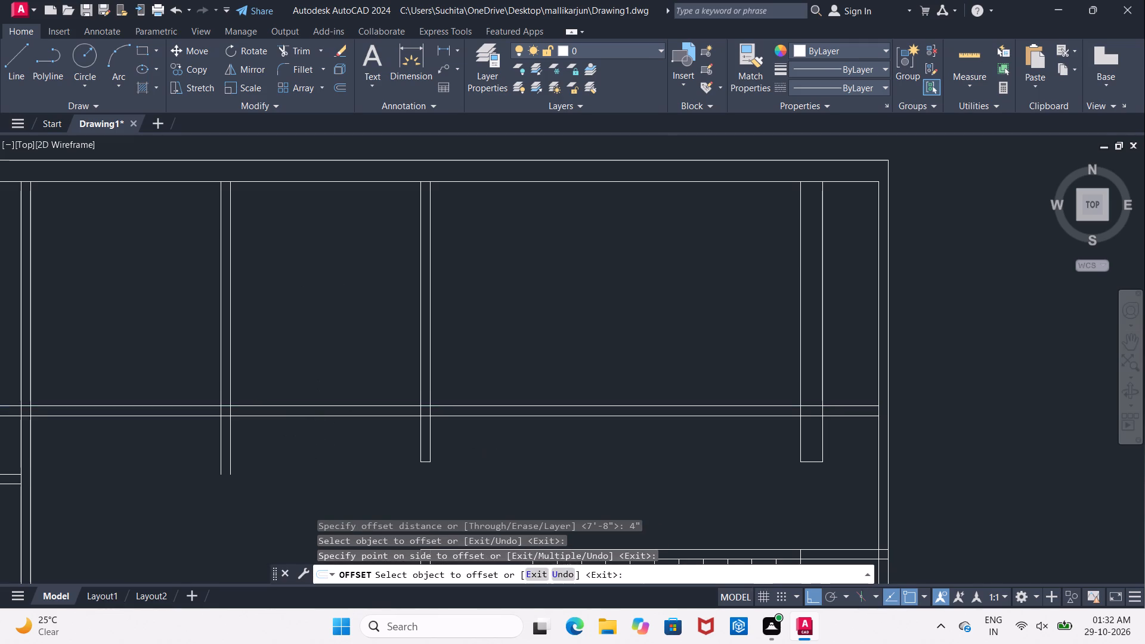
Trim the new partition east of the central room's east wall, and trim that wall's stub south of the partition.
key("t")
type("R")
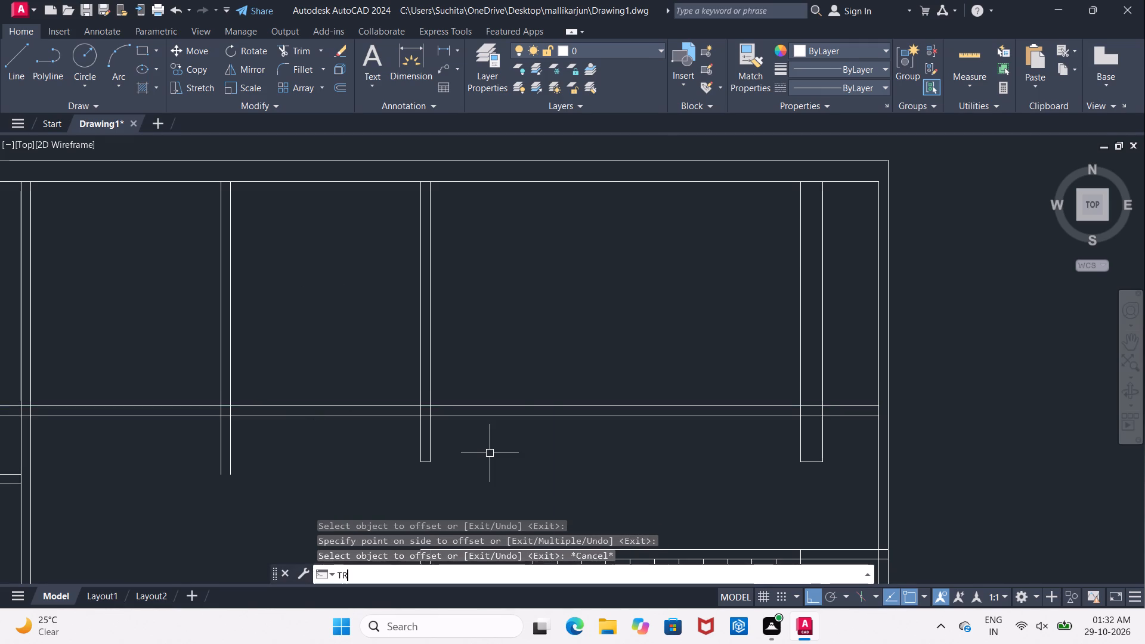
key("space")
key("space")
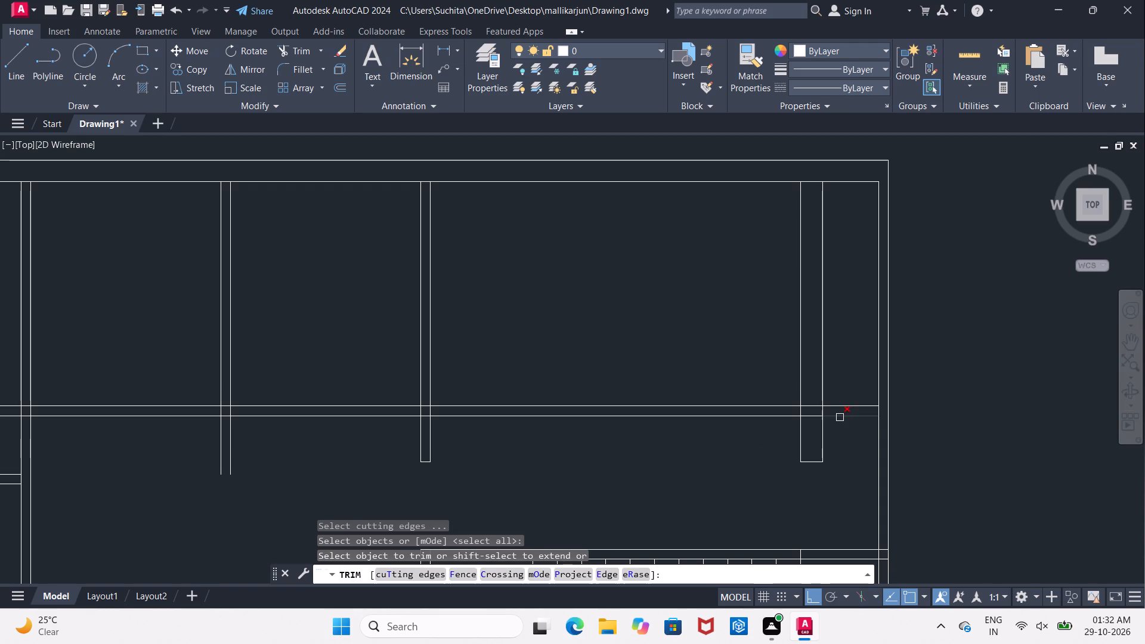
left_click(840, 417)
left_click(842, 406)
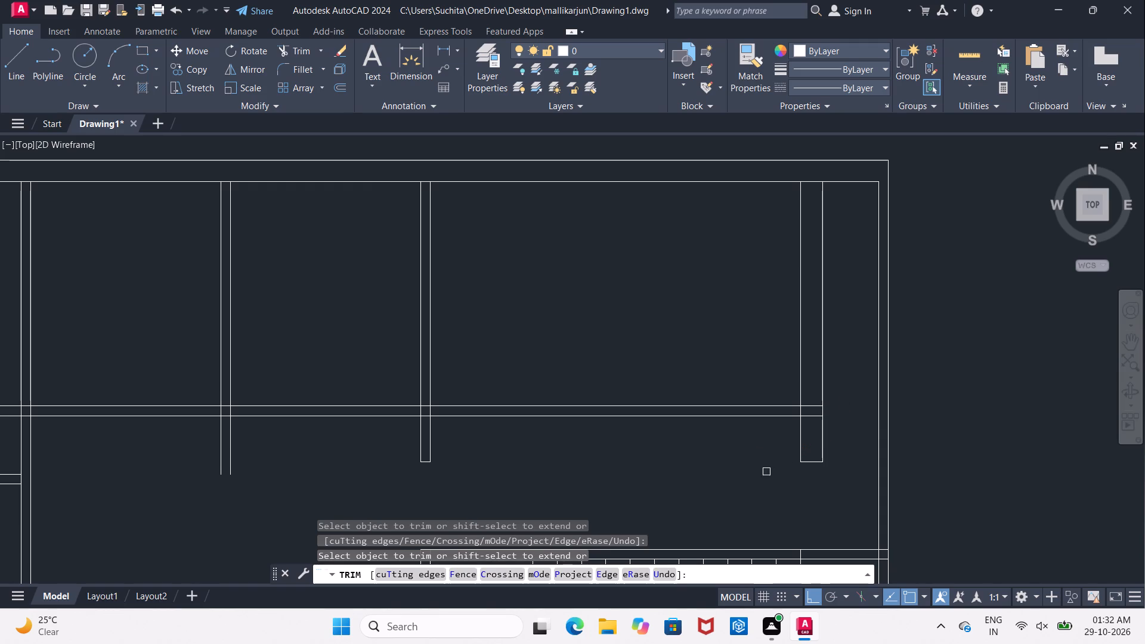
left_click_drag(451, 380, 449, 407)
left_click(706, 441)
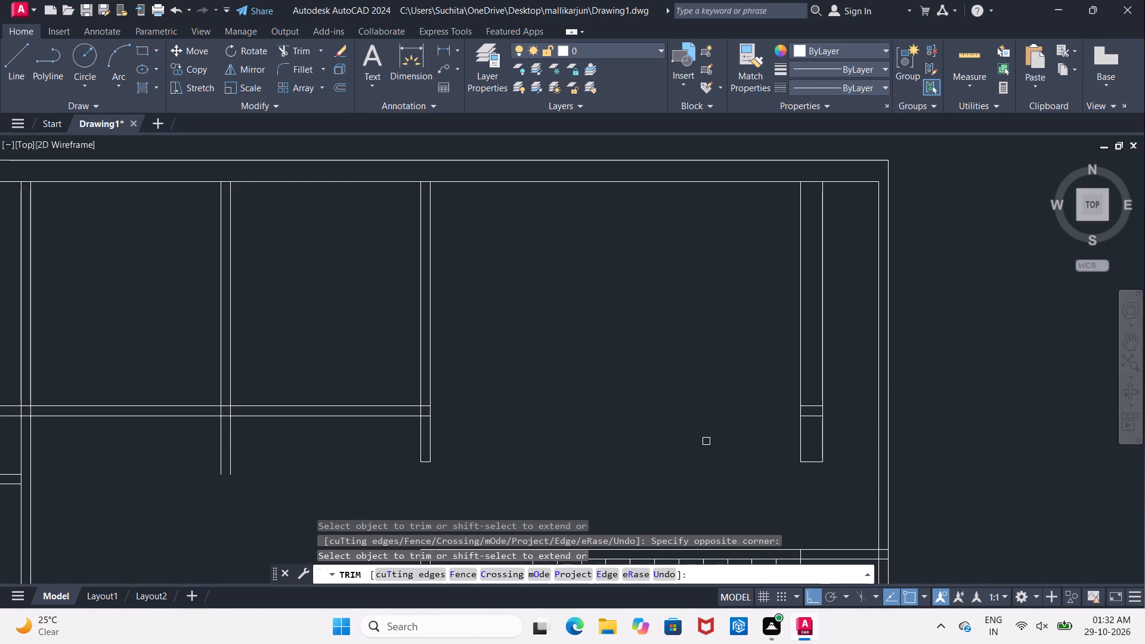
left_click_drag(411, 425, 419, 431)
left_click(466, 479)
Delete the stray end cap left south of the central room's southeast corner.
middle_click_drag(324, 470, 447, 460)
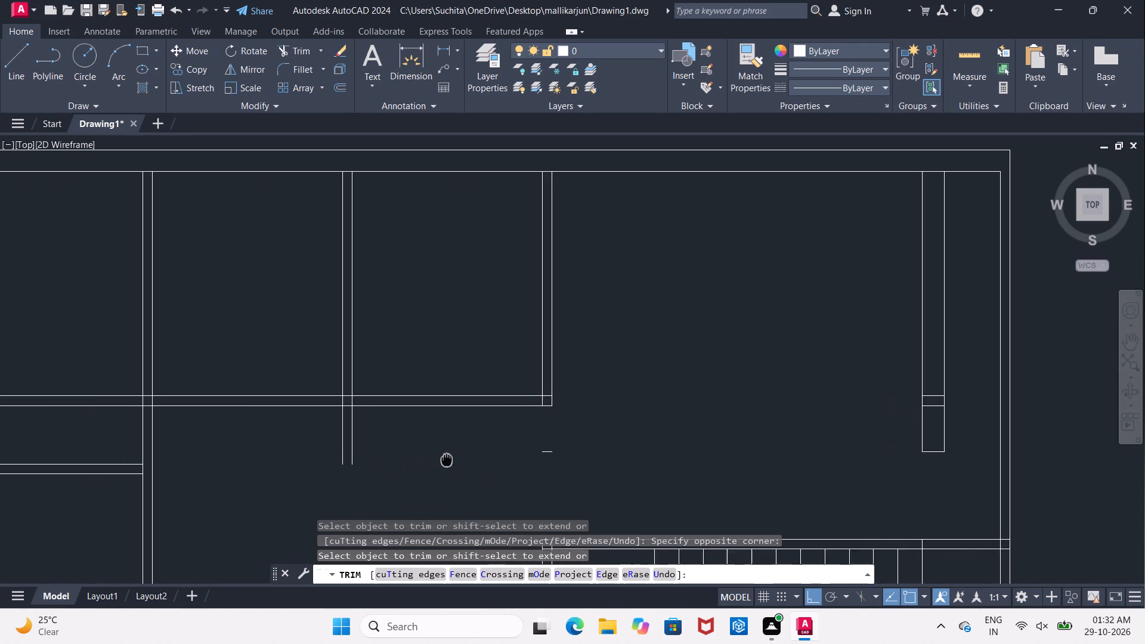
middle_click_drag(447, 460, 472, 467)
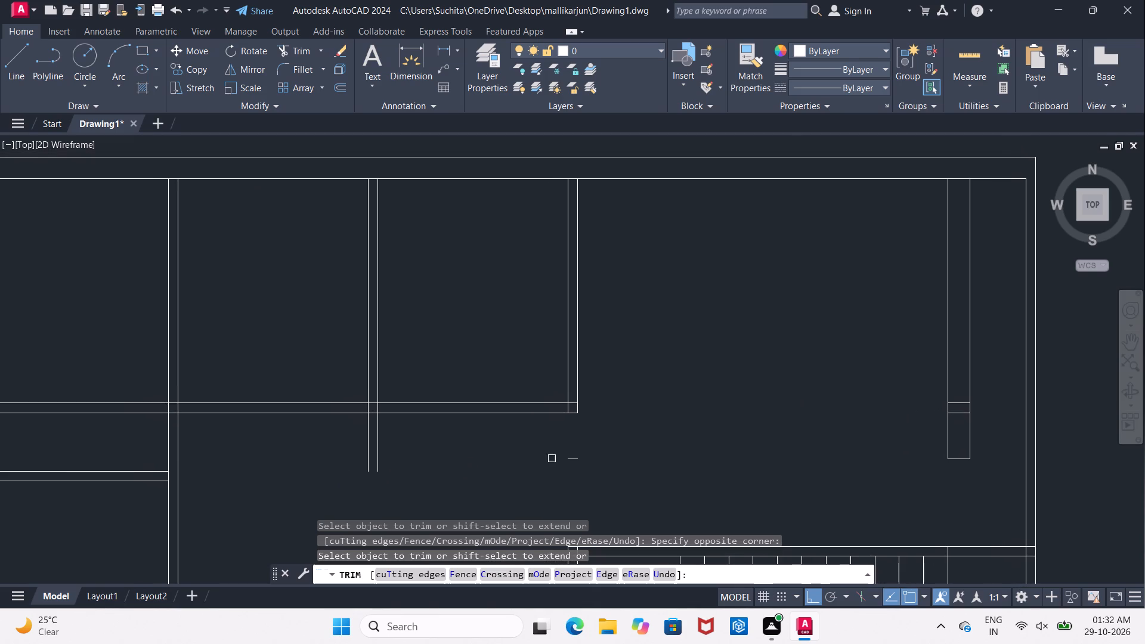
key("Escape")
left_click(574, 459)
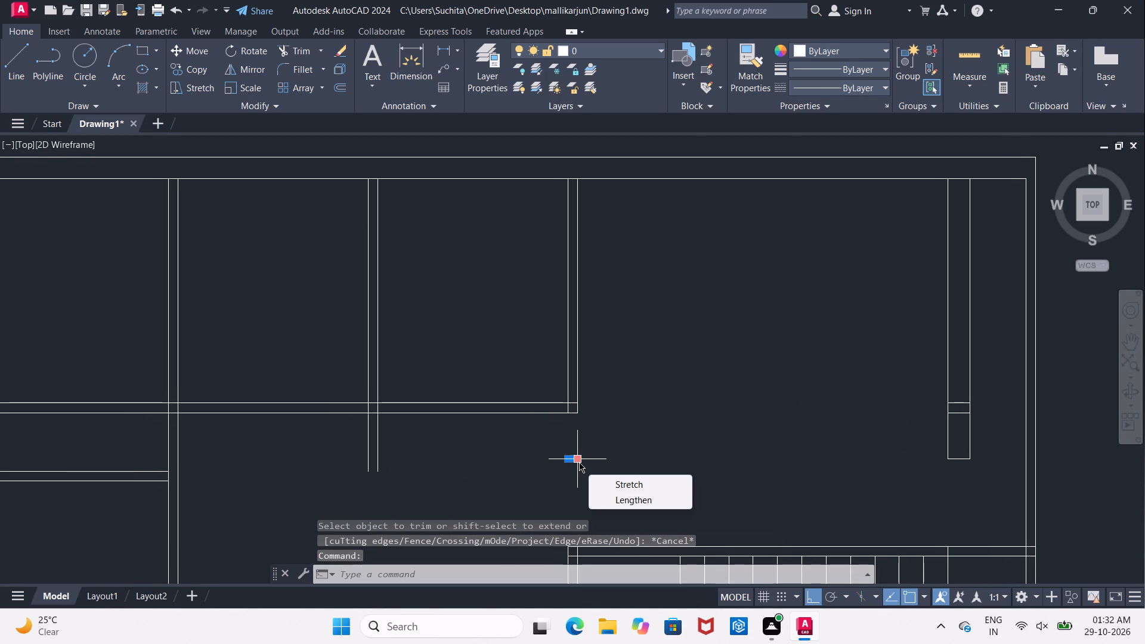
key("Delete")
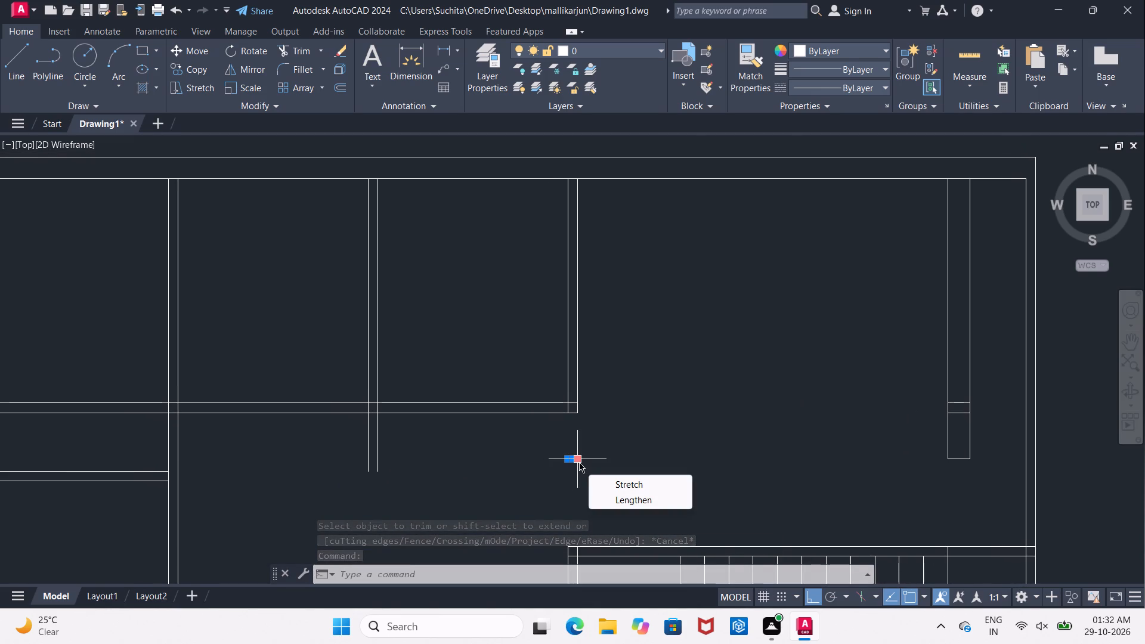
key("Delete")
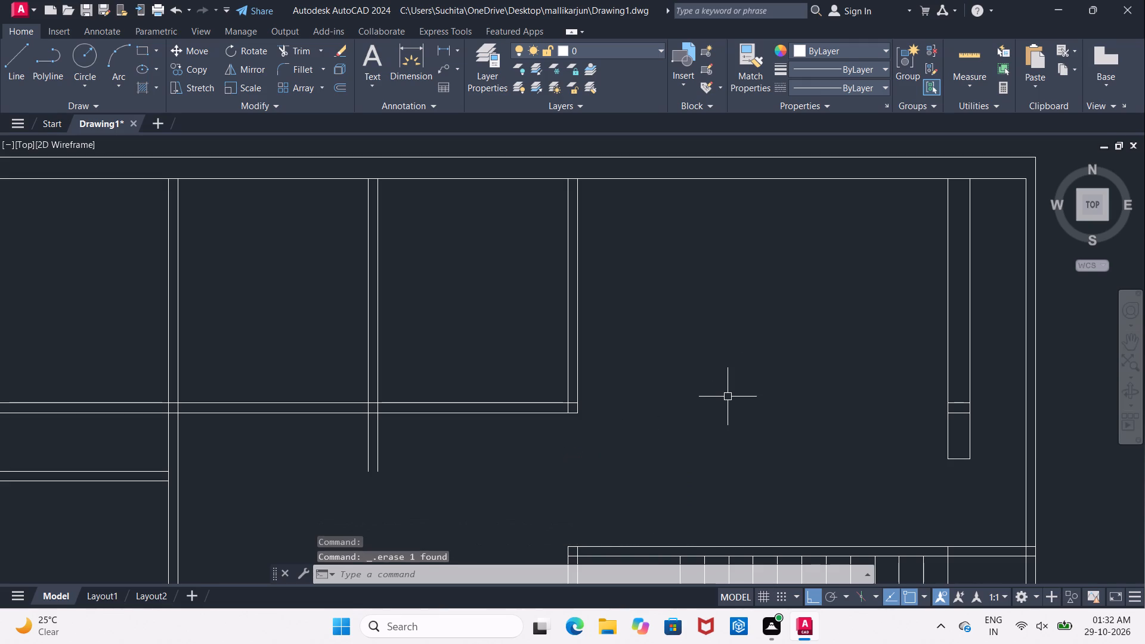
Trim the partition lines west of the central room, across the adjoining bay and the northwest room.
key("o")
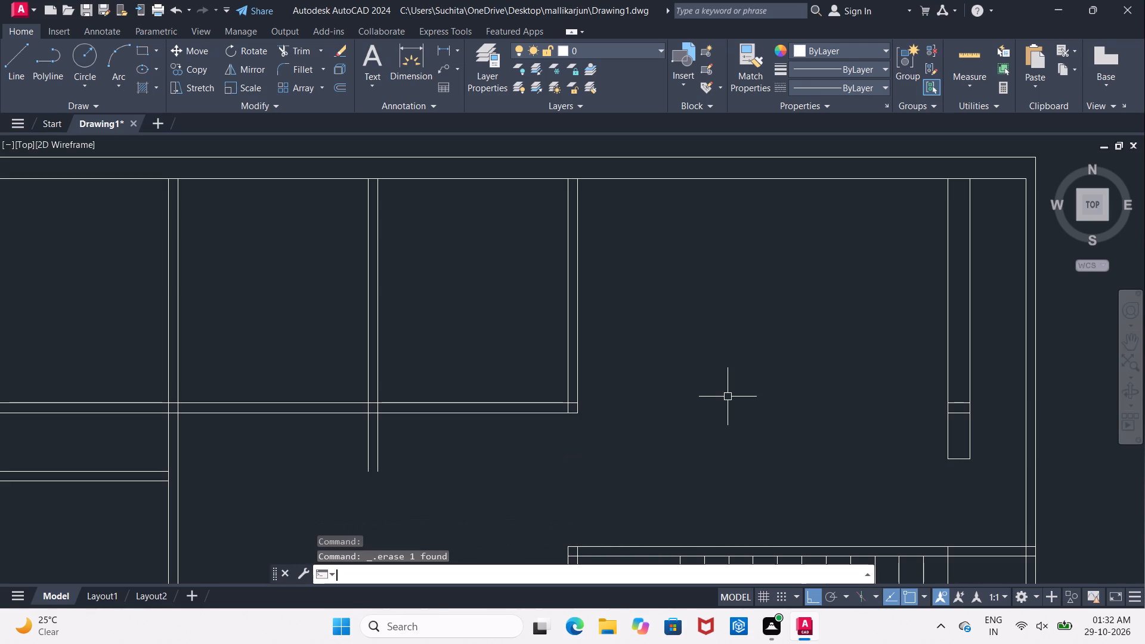
key("Escape")
type("TR")
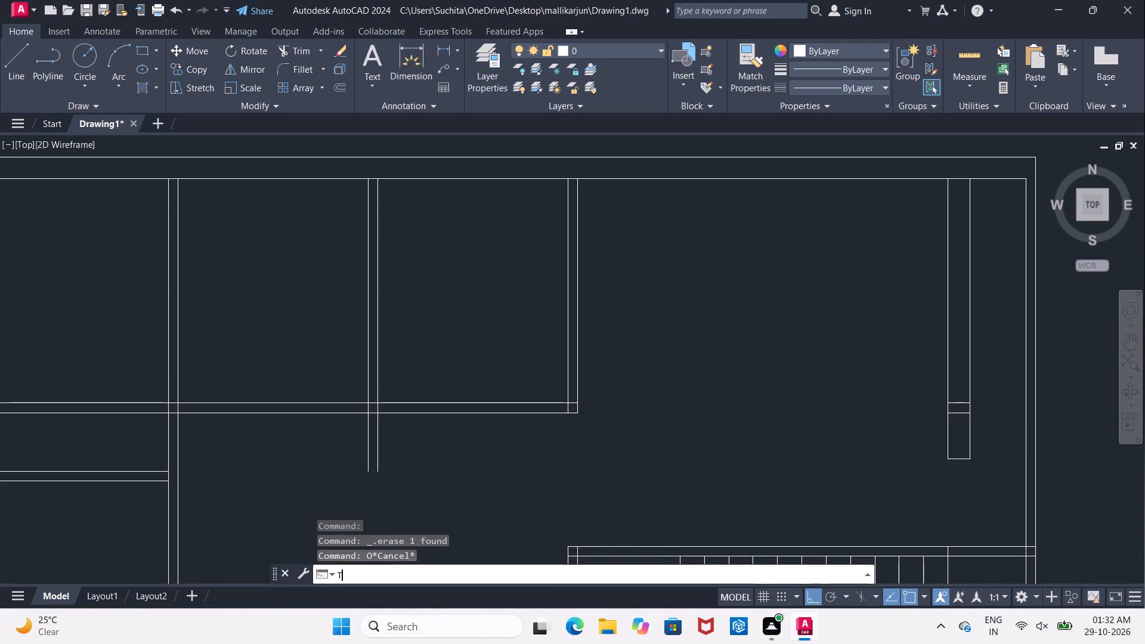
key("space")
key("space")
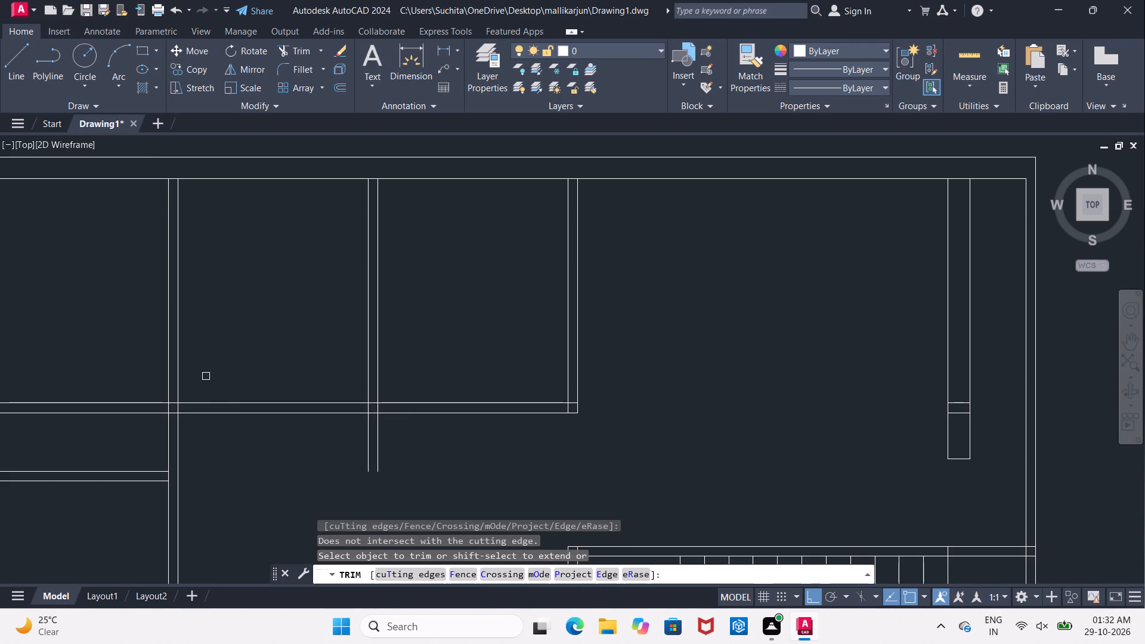
left_click_drag(206, 376, 210, 388)
left_click(329, 460)
middle_click_drag(302, 456, 525, 442)
left_click_drag(149, 348, 162, 376)
left_click(235, 419)
middle_click_drag(310, 415, 225, 416)
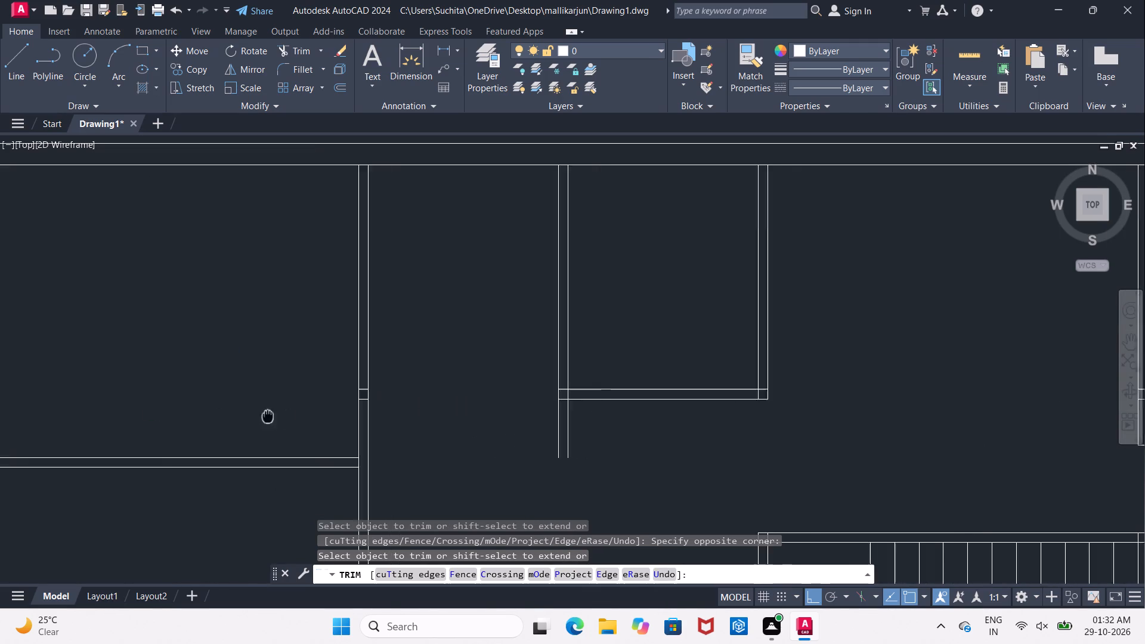
middle_click_drag(225, 416, 207, 416)
key("Escape")
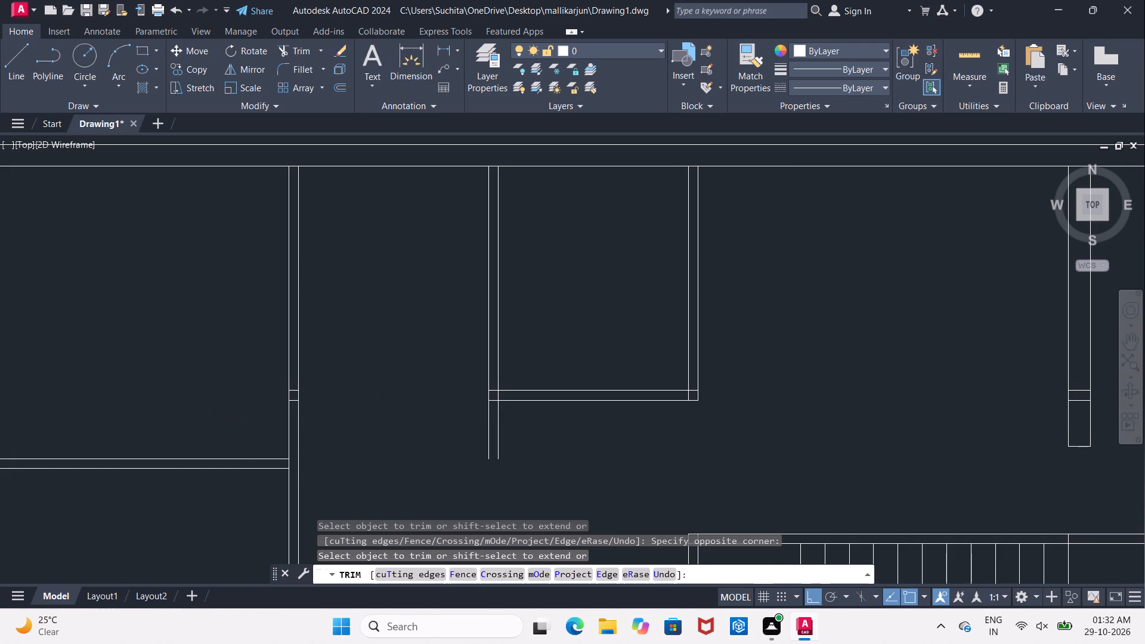
Delete the two short partition segments left inside the northwest room's east wall.
scroll(278, 414, "up", 1)
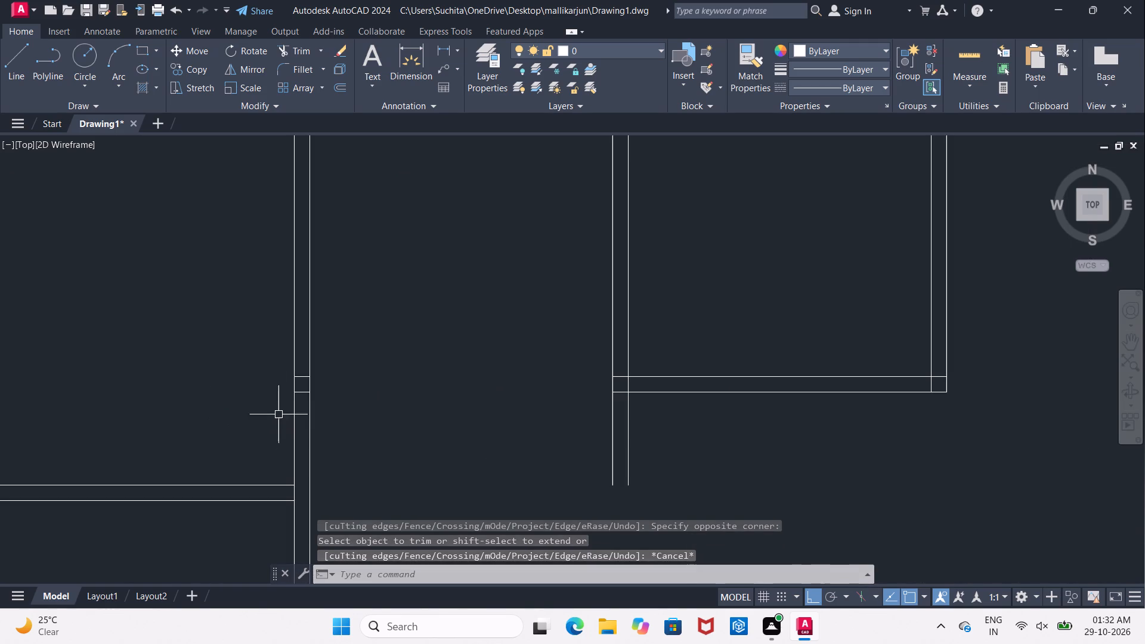
scroll(302, 404, "up", 2)
left_click(296, 379)
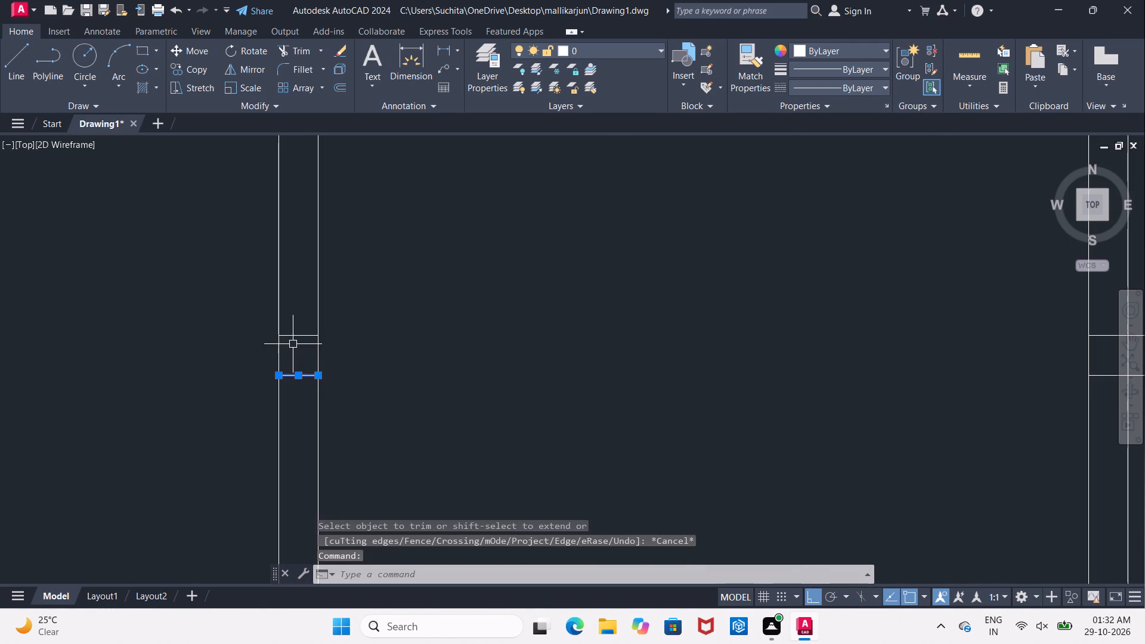
left_click(295, 333)
key("Delete")
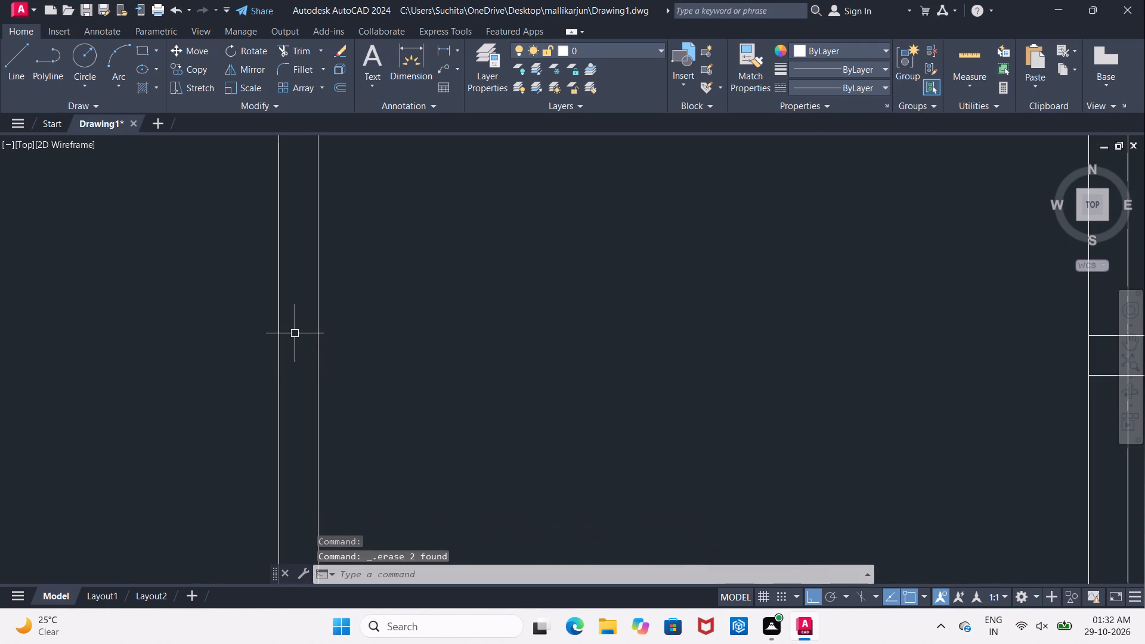
Extend the south line of the partition between the two west rooms to the east face of their east wall.
scroll(295, 333, "down", 2)
key("Escape")
type("EX")
key("space")
key("space")
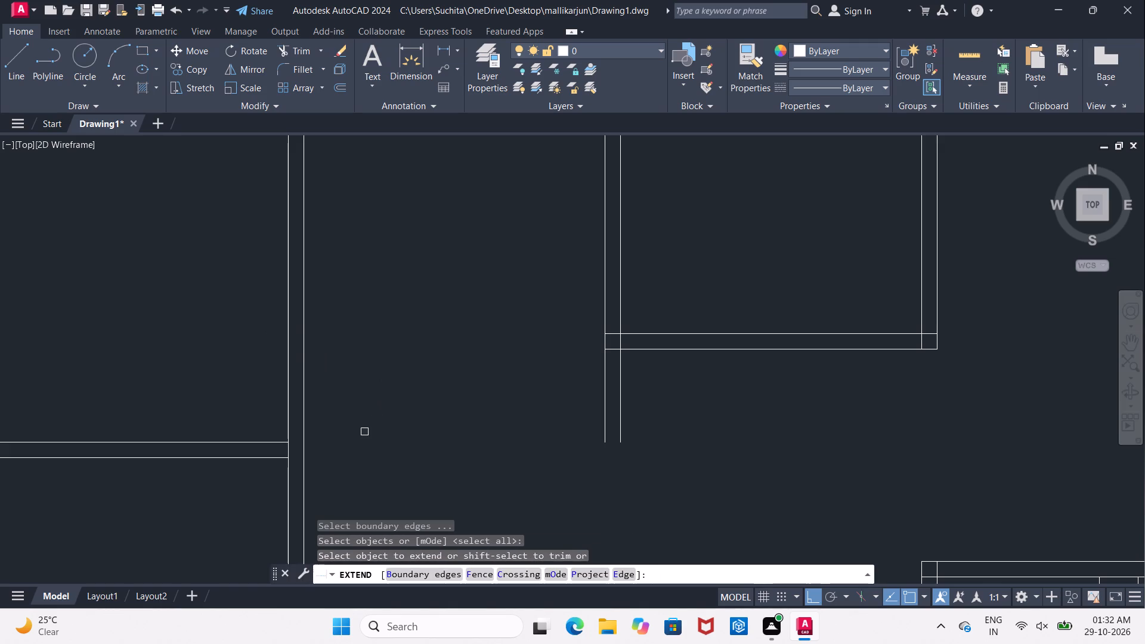
left_click(274, 461)
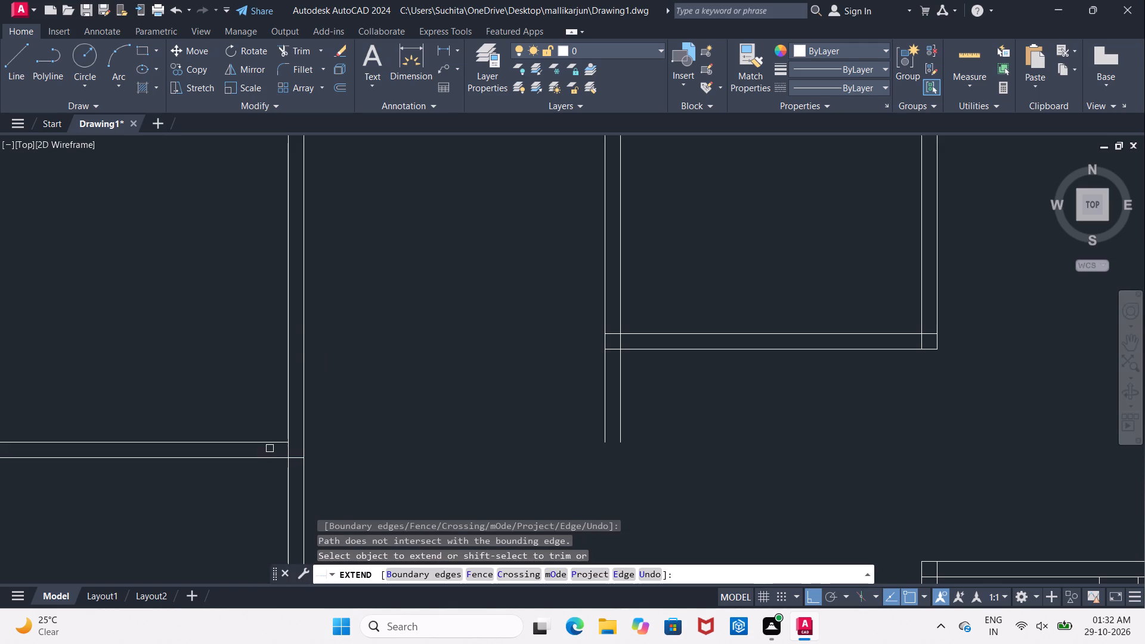
left_click(270, 448)
left_click(269, 444)
left_click(269, 443)
middle_click_drag(562, 410, 324, 465)
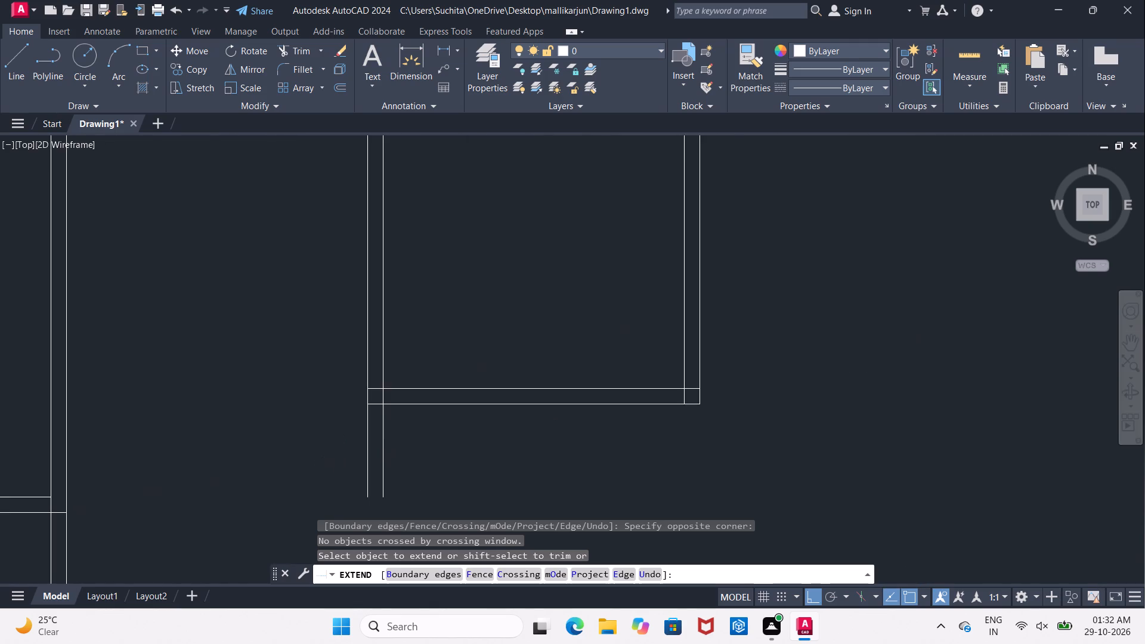
scroll(324, 462, "down", 2)
middle_click_drag(324, 462, 290, 408)
key("Escape")
Trim the two lines of the central room's west wall that overhang south of its south wall.
scroll(290, 408, "up", 2)
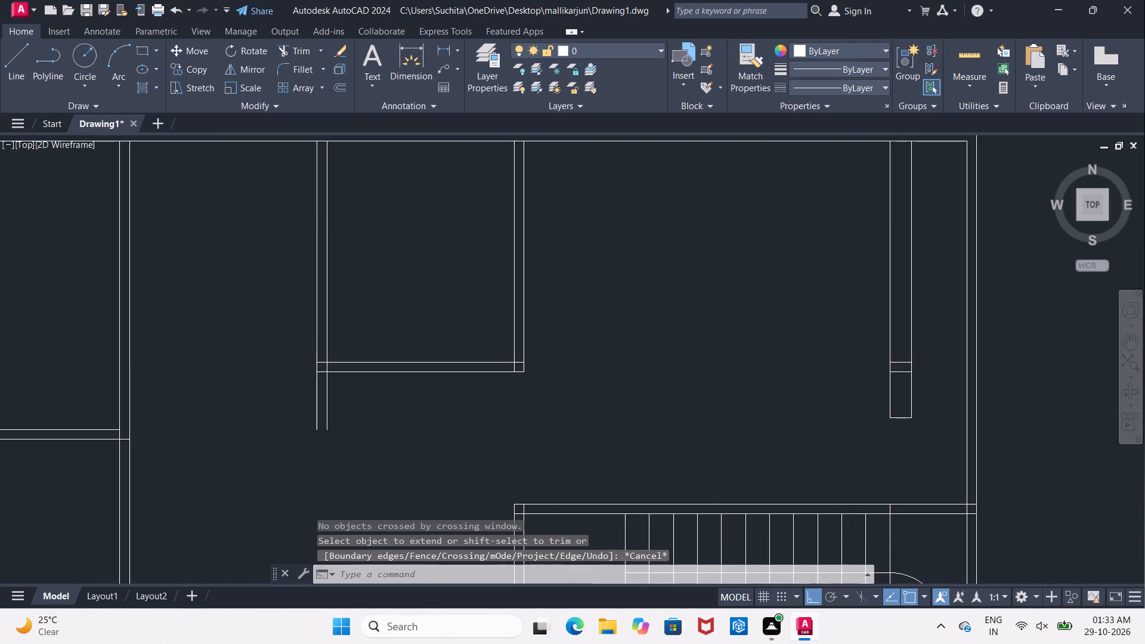
middle_click_drag(288, 410, 276, 421)
type("TR")
key("space")
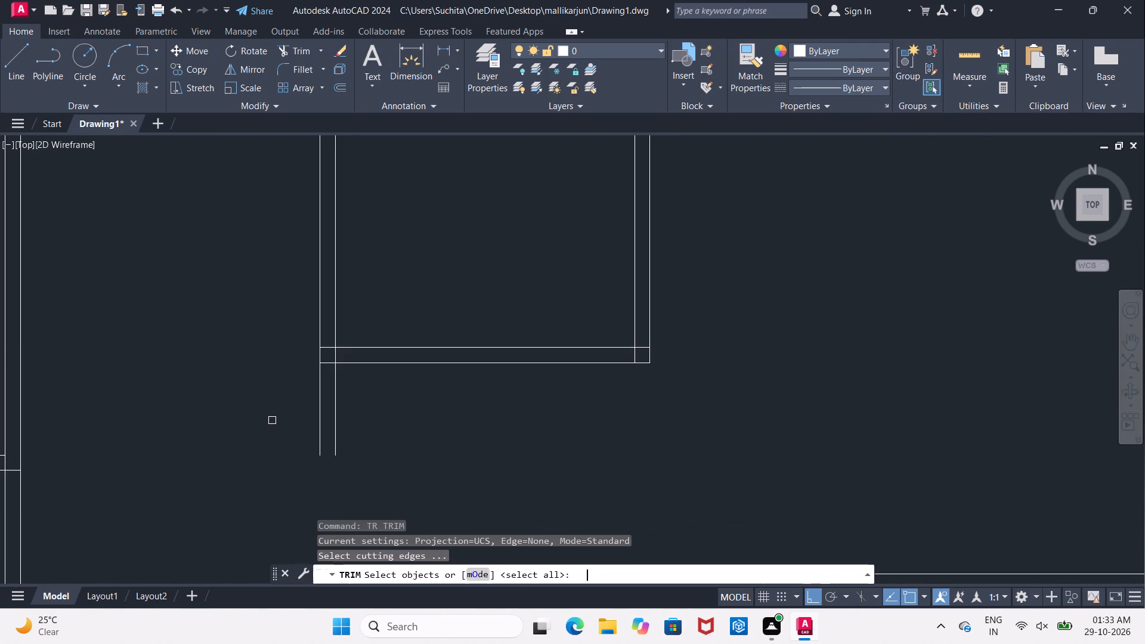
key("space")
left_click_drag(272, 420, 355, 423)
left_click_drag(213, 423, 424, 432)
left_click(472, 426)
scroll(436, 431, "down", 2)
middle_click_drag(436, 431, 424, 414)
middle_click_drag(403, 420, 409, 480)
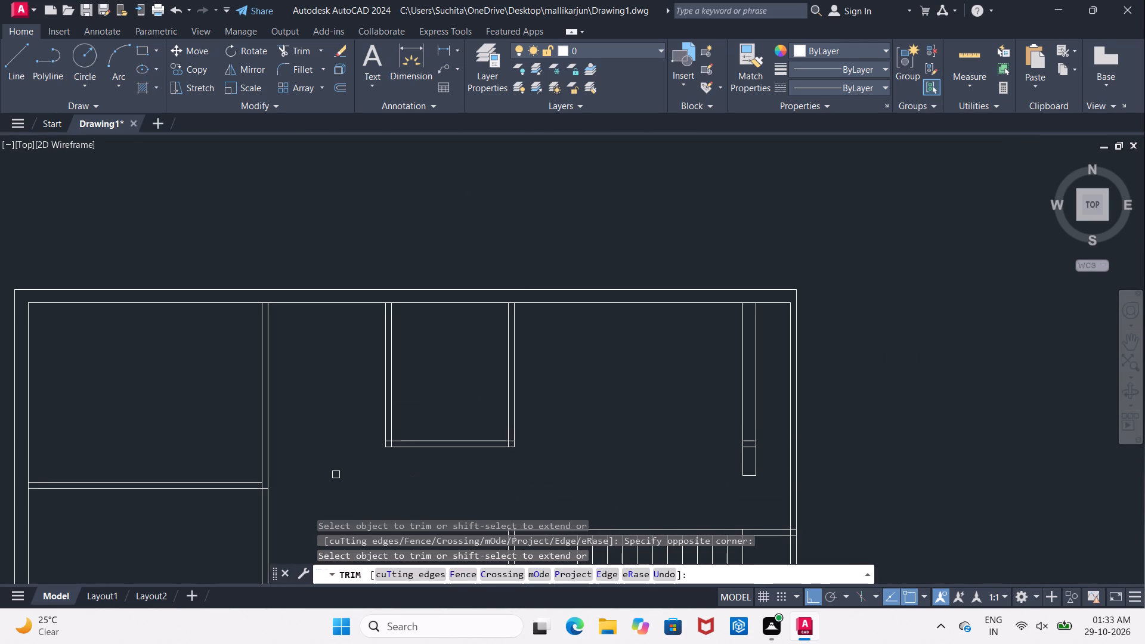
key("Escape")
Offset the inner line of the exterior north wall 5' to the south.
key("o")
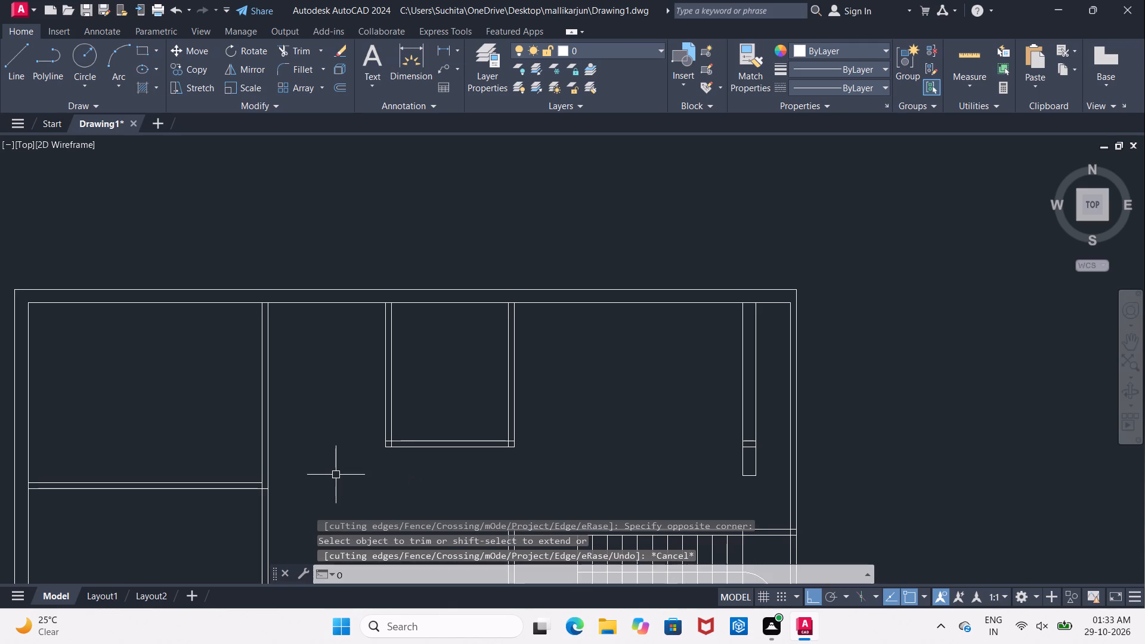
key("Return")
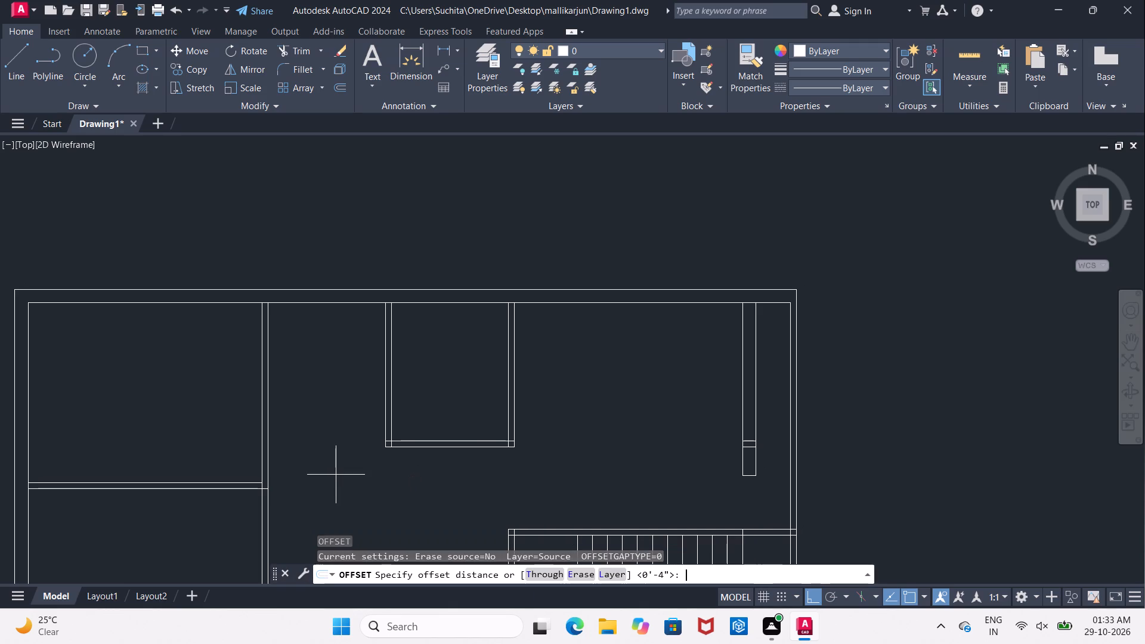
type("5'")
key("Return")
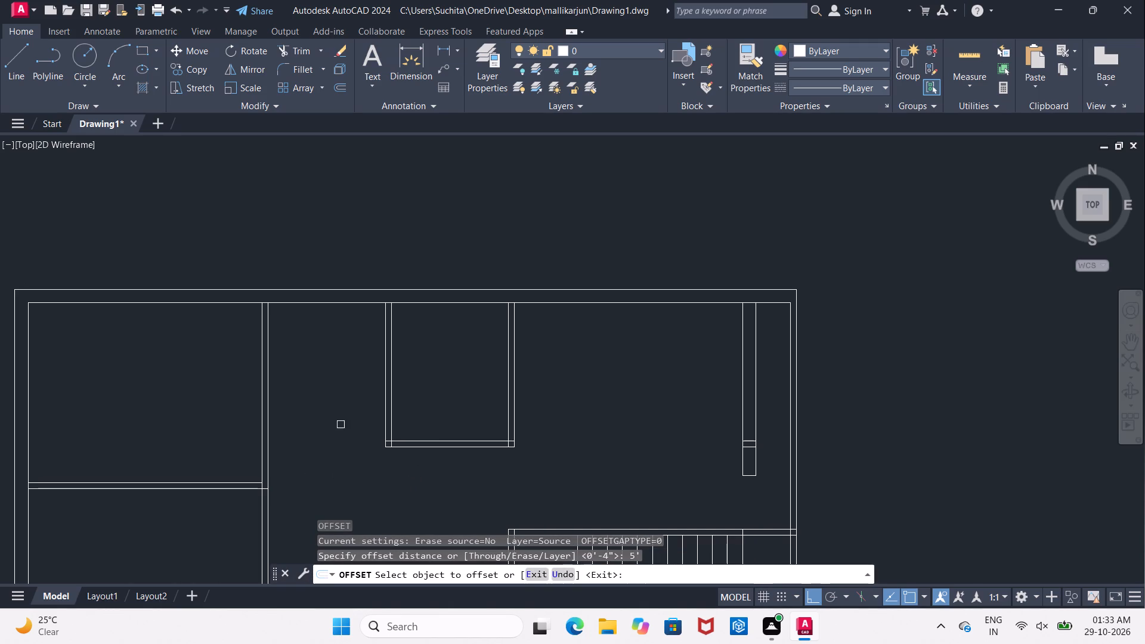
left_click(348, 303)
left_click(348, 377)
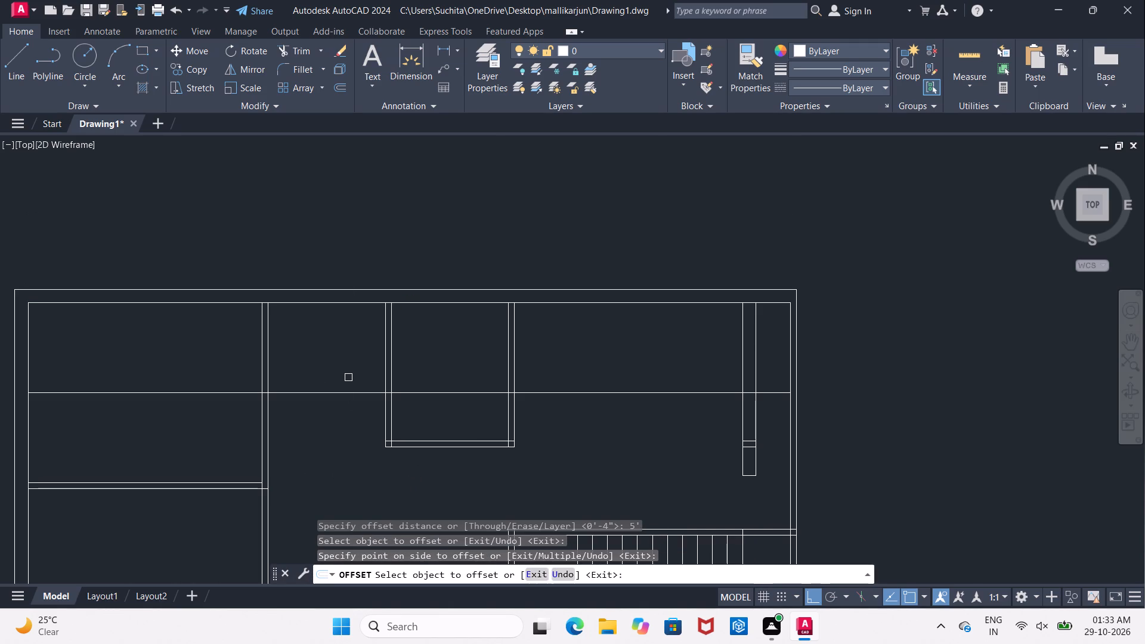
key("Return")
Offset the new horizontal line 4" to the south to form another partition wall.
key("Return")
key("4")
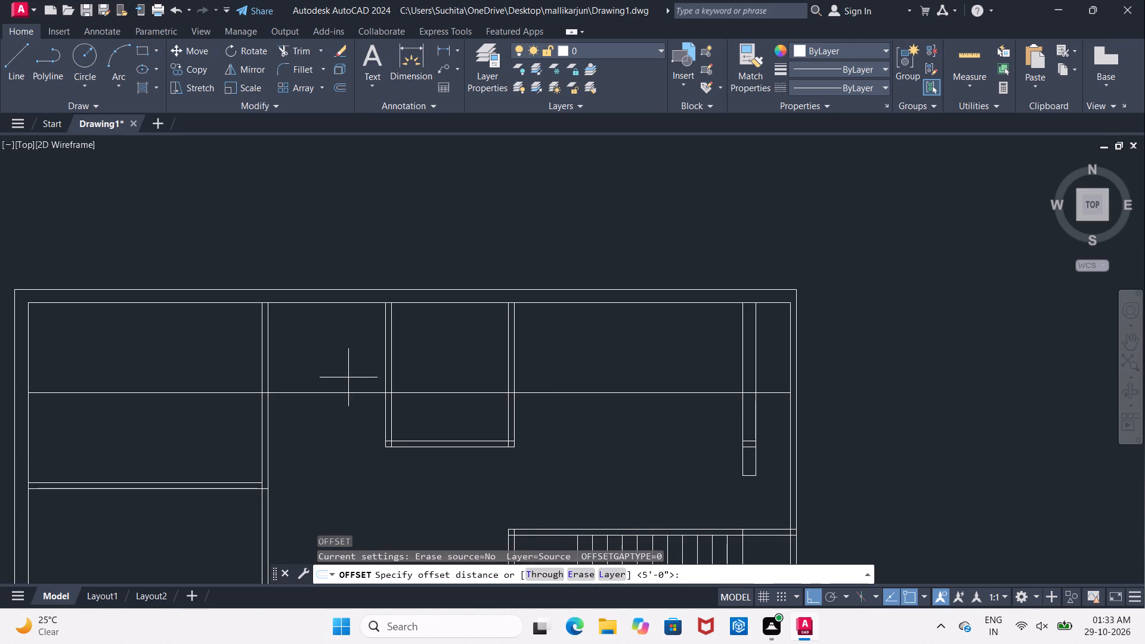
key("shift+quotedbl")
key("Return")
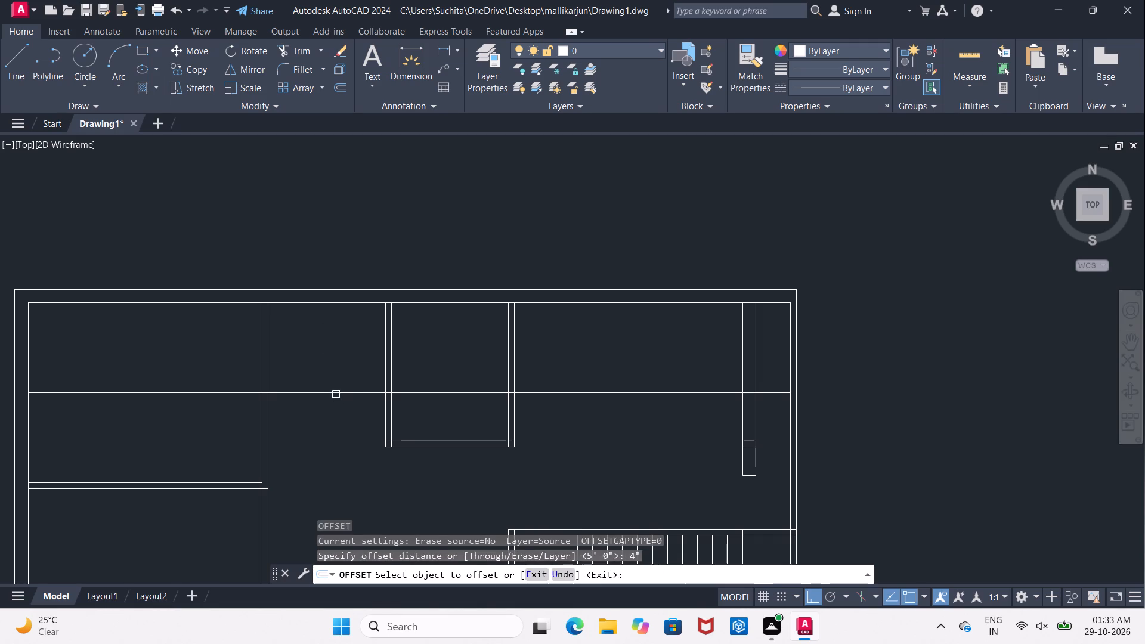
left_click_drag(336, 394, 335, 404)
left_click(329, 443)
key("Escape")
Trim the new partition lines inside the northwest room, inside the central room, and between the central room and the thick east wall.
type("TR")
key("space")
key("space")
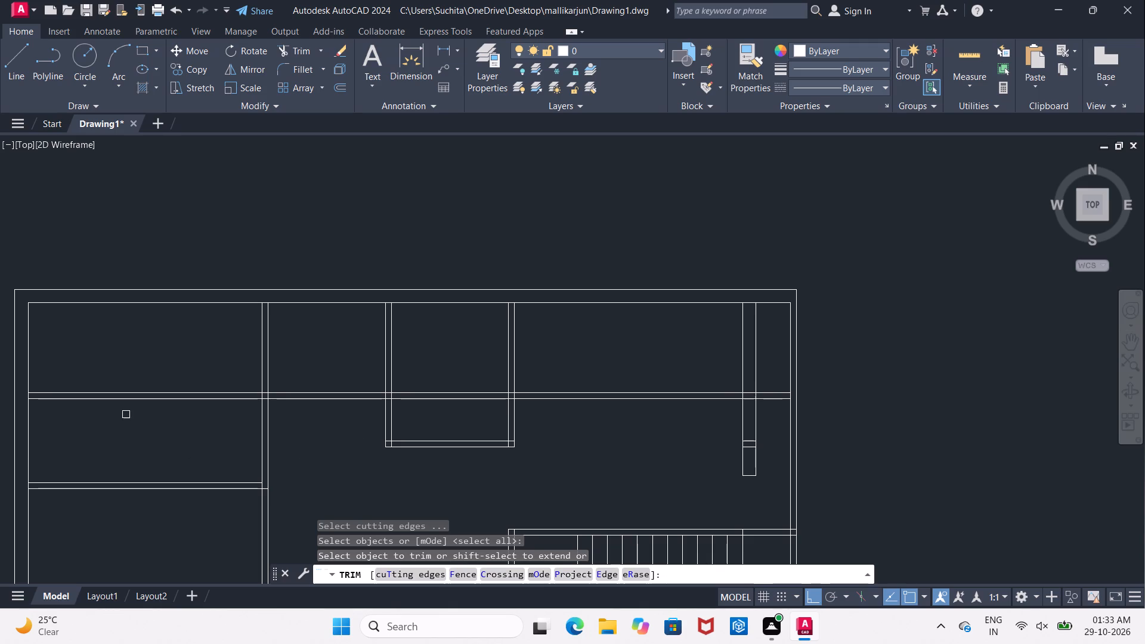
middle_click_drag(131, 418, 250, 432)
left_click_drag(208, 361, 218, 392)
left_click(363, 460)
middle_click_drag(603, 466, 428, 434)
left_click_drag(357, 328, 358, 338)
left_click(406, 402)
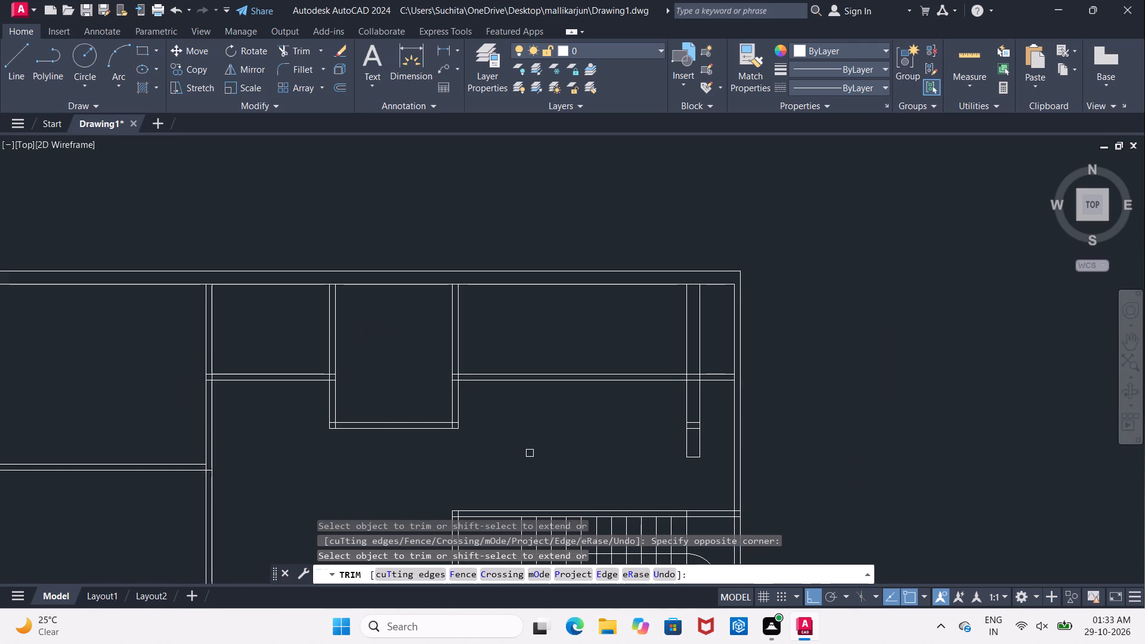
middle_click_drag(571, 463, 515, 457)
left_click_drag(447, 325, 447, 331)
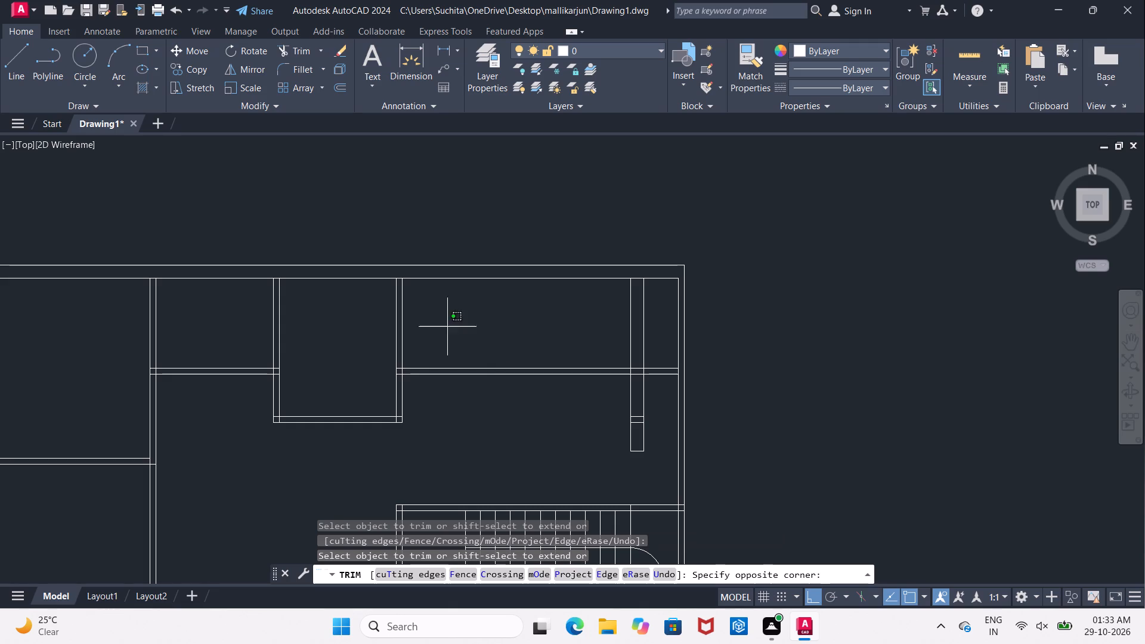
left_click_drag(447, 331, 448, 348)
left_click(587, 439)
key("Escape")
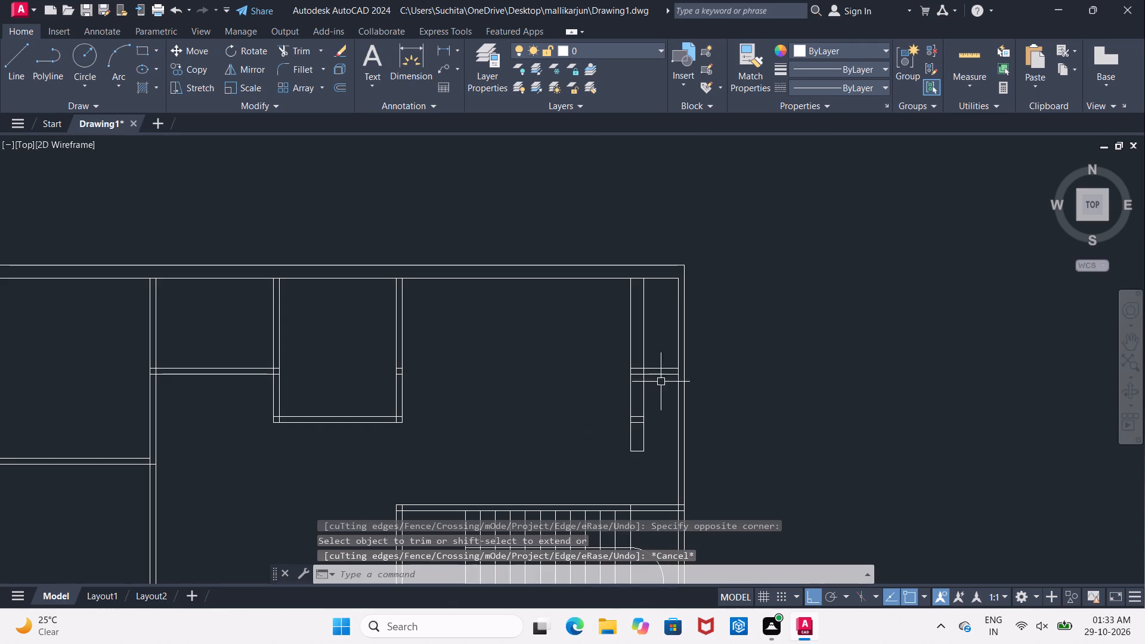
Delete the two leftover partition segments between the thick wall and the exterior east wall.
left_click(664, 369)
left_click(661, 375)
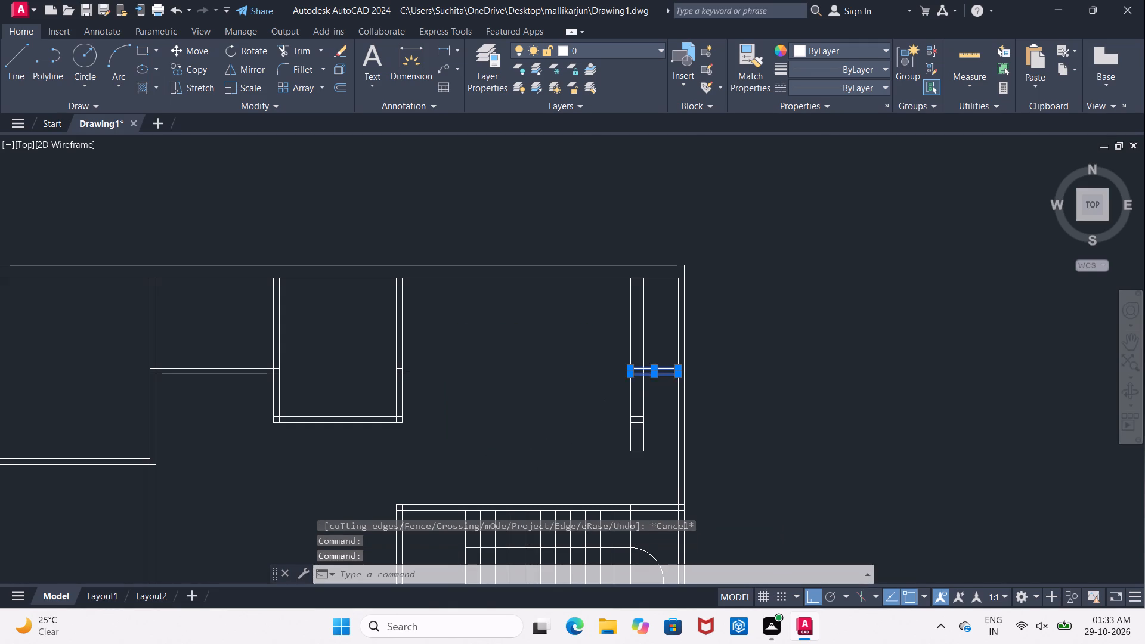
key("Delete")
scroll(654, 379, "down", 1)
middle_click_drag(652, 382, 614, 335)
scroll(607, 381, "down", 2)
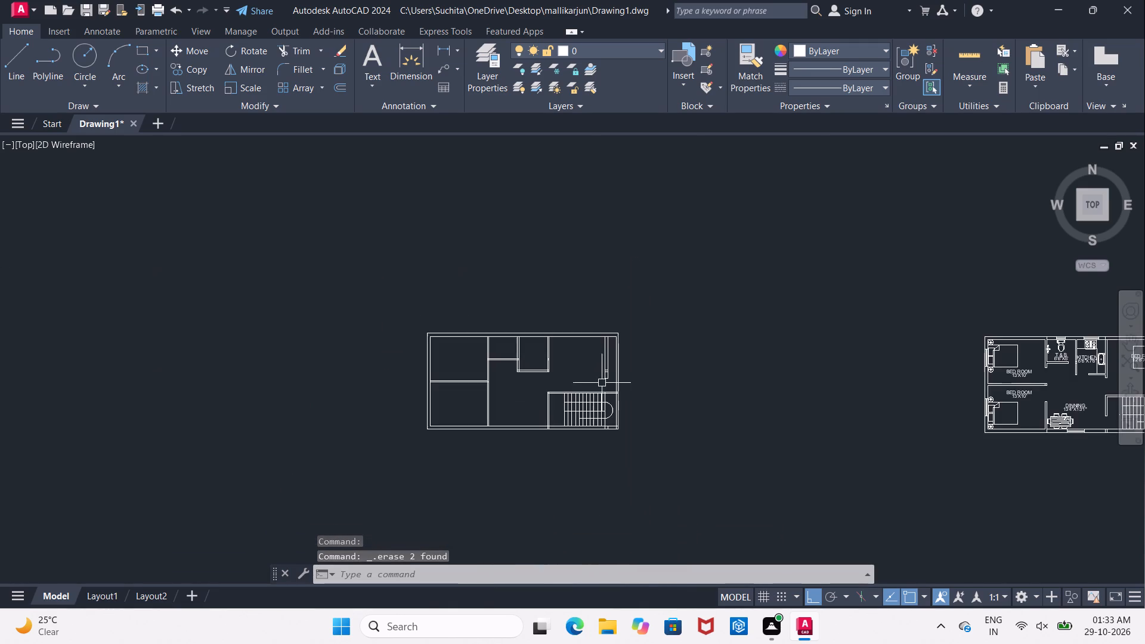
Delete the two leftover partition segments crossing the thick east wall near its south end.
scroll(589, 386, "up", 2)
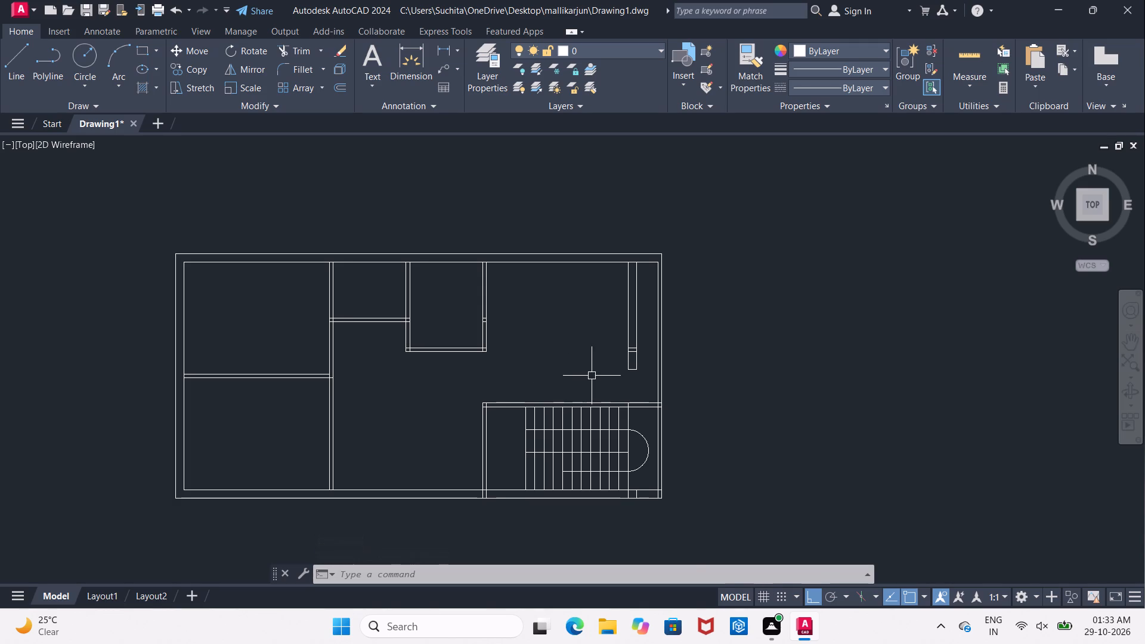
scroll(601, 367, "up", 3)
left_click(698, 308)
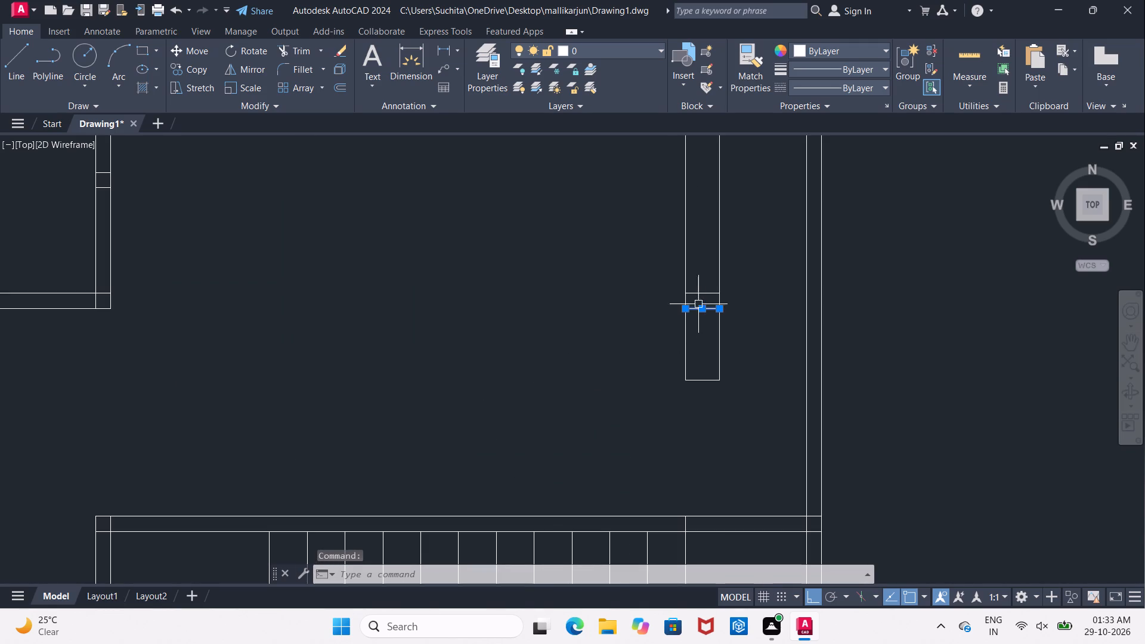
left_click(698, 292)
key("Delete")
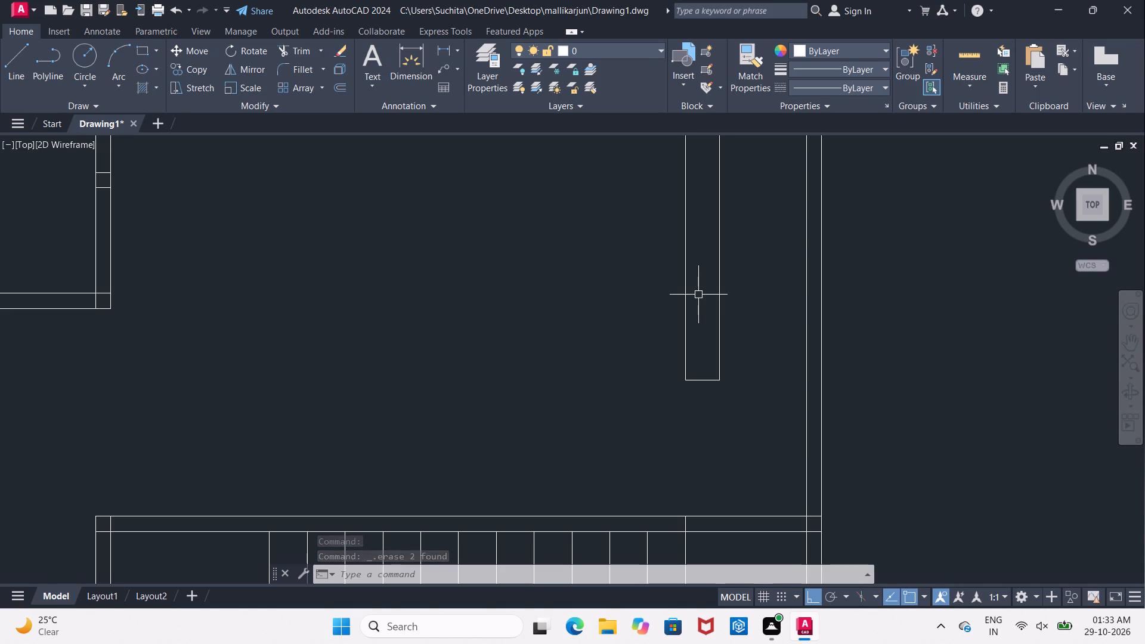
Delete the two leftover partition segments inside the central room's east wall.
middle_click_drag(377, 303, 519, 472)
left_click(243, 343)
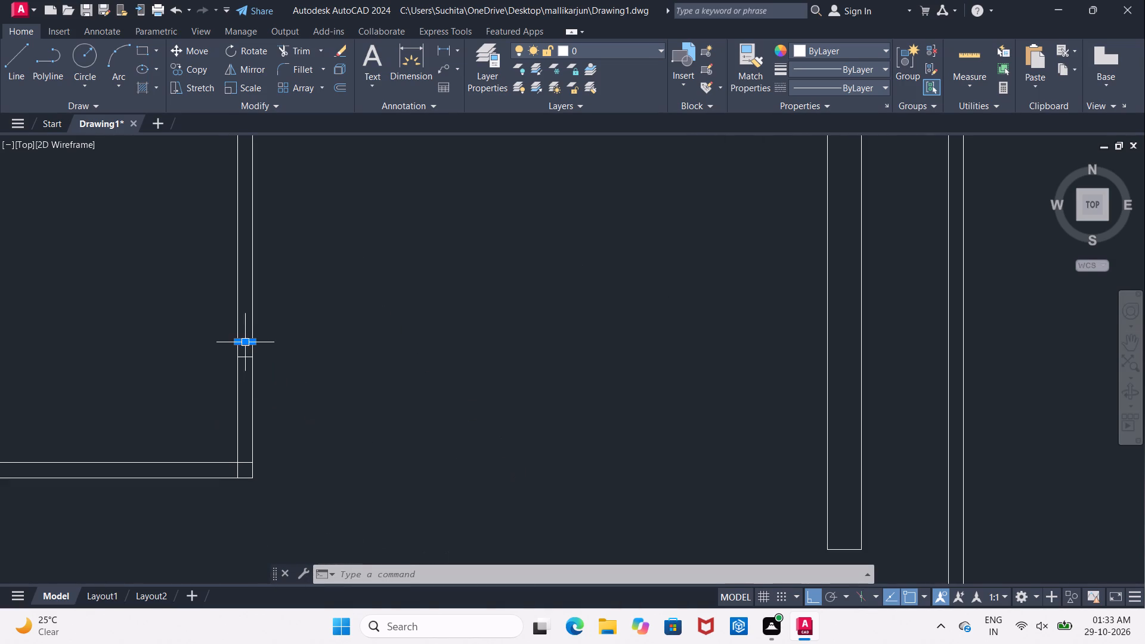
left_click(238, 360)
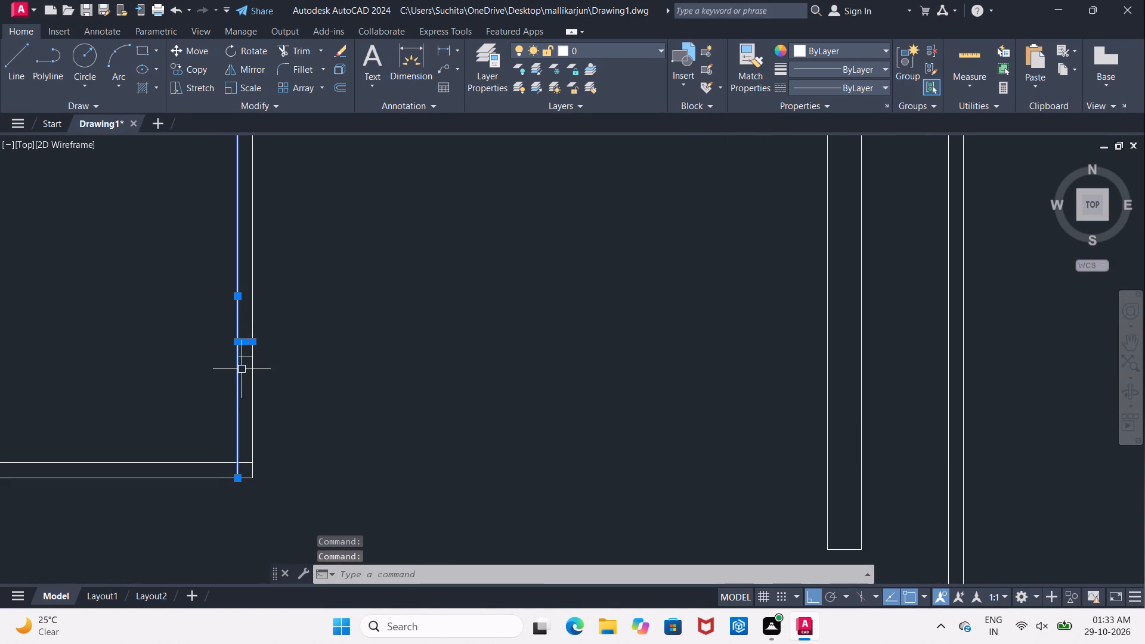
key("Escape")
left_click(245, 343)
left_click(244, 356)
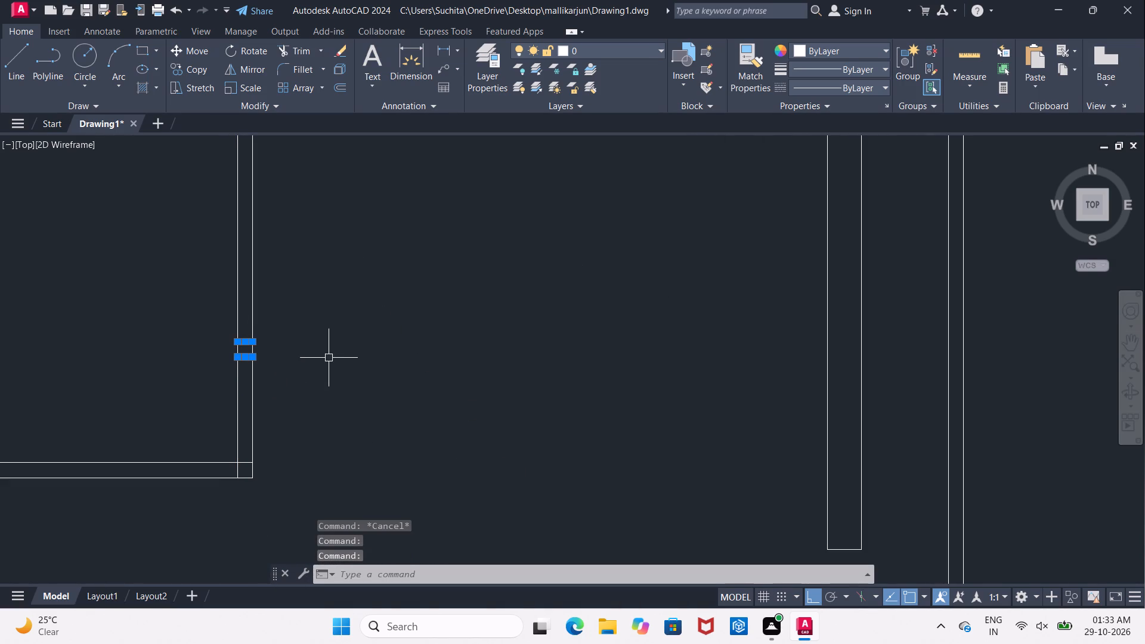
key("Delete")
Offset the west line of the central room's west wall 3'6" to the east.
middle_click_drag(332, 369, 404, 342)
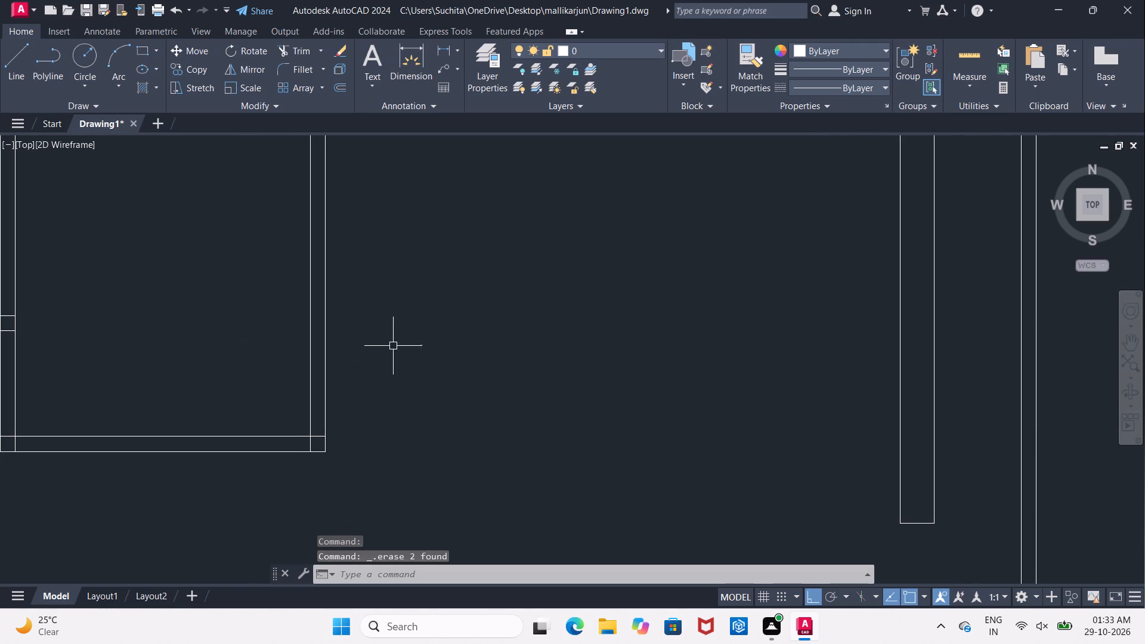
scroll(367, 358, "down", 3)
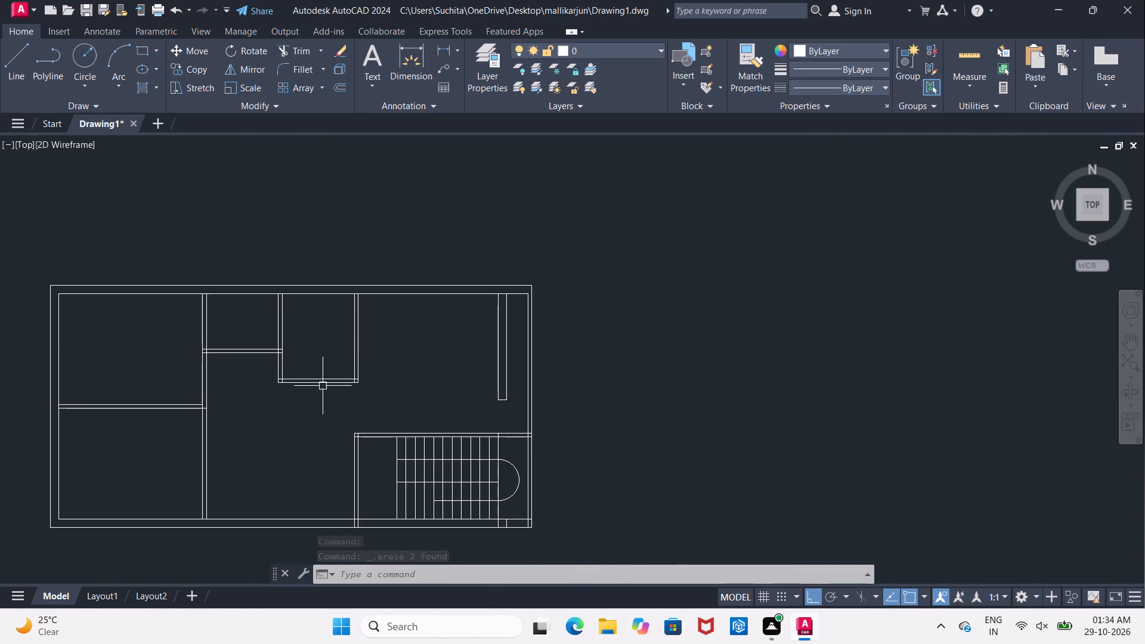
scroll(320, 387, "up", 2)
middle_click_drag(246, 401, 250, 415)
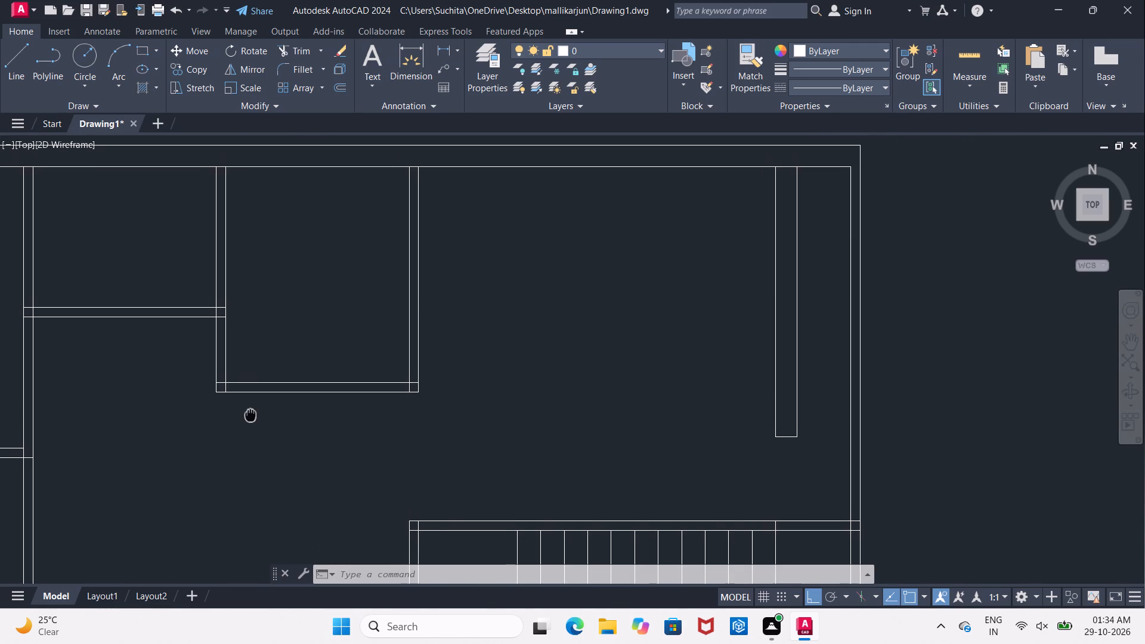
key("Escape")
key("o")
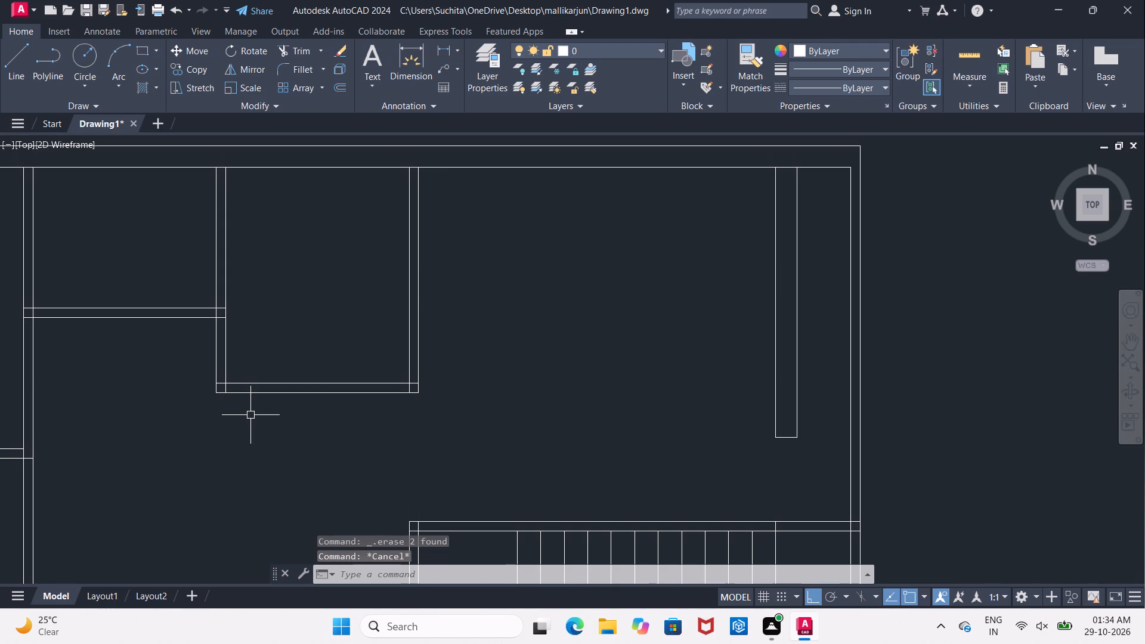
key("Return")
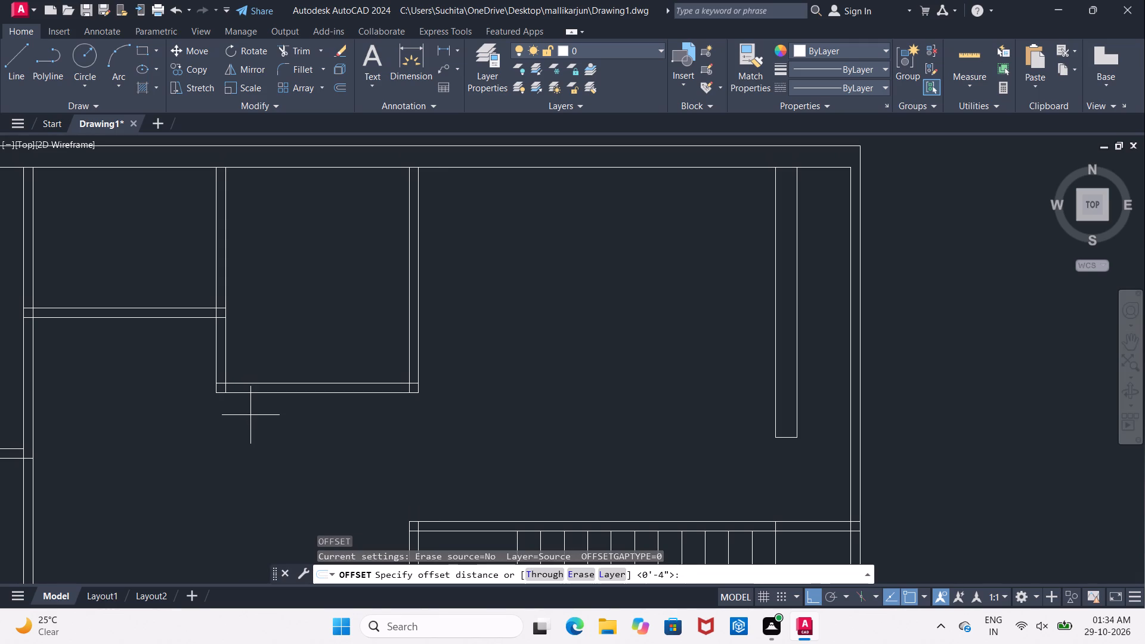
type("3'6\"")
key("Return")
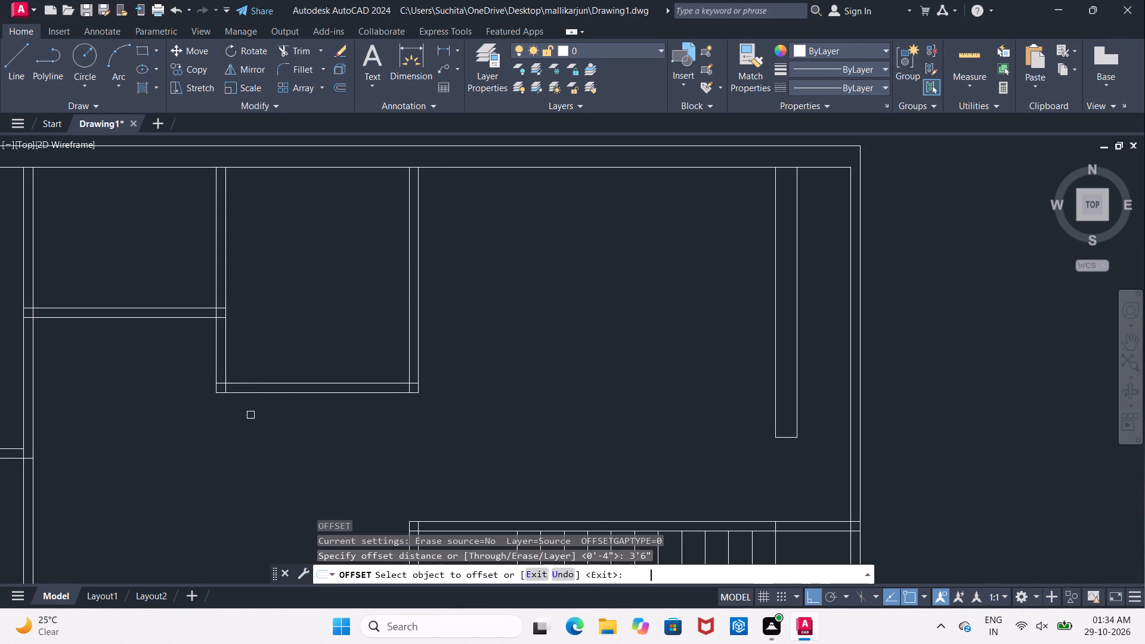
left_click(215, 364)
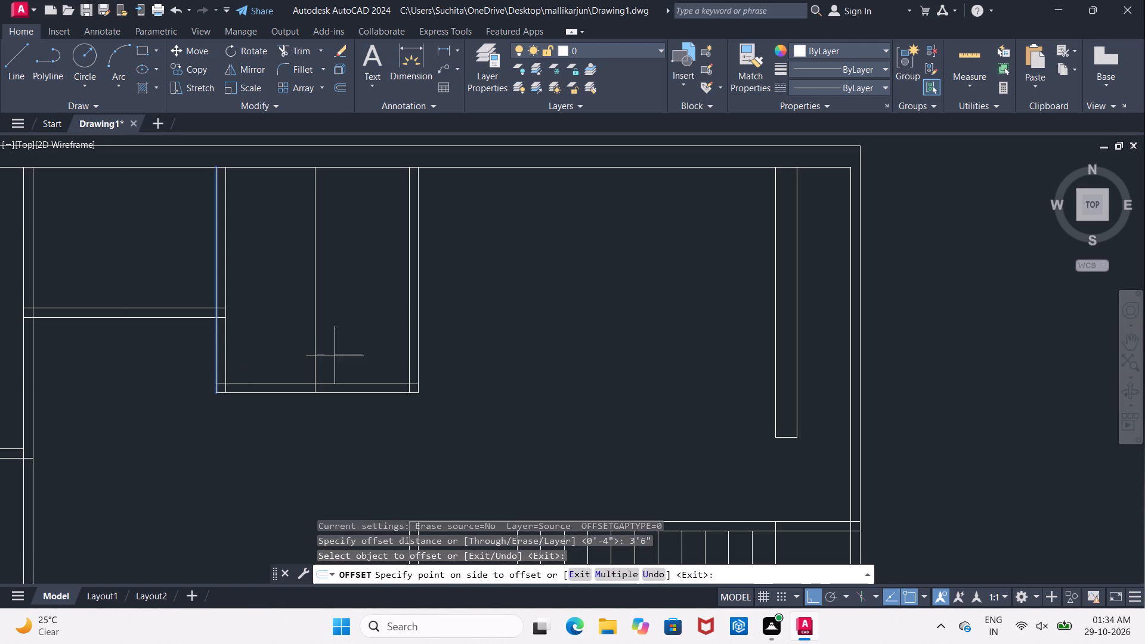
left_click(335, 355)
key("Escape")
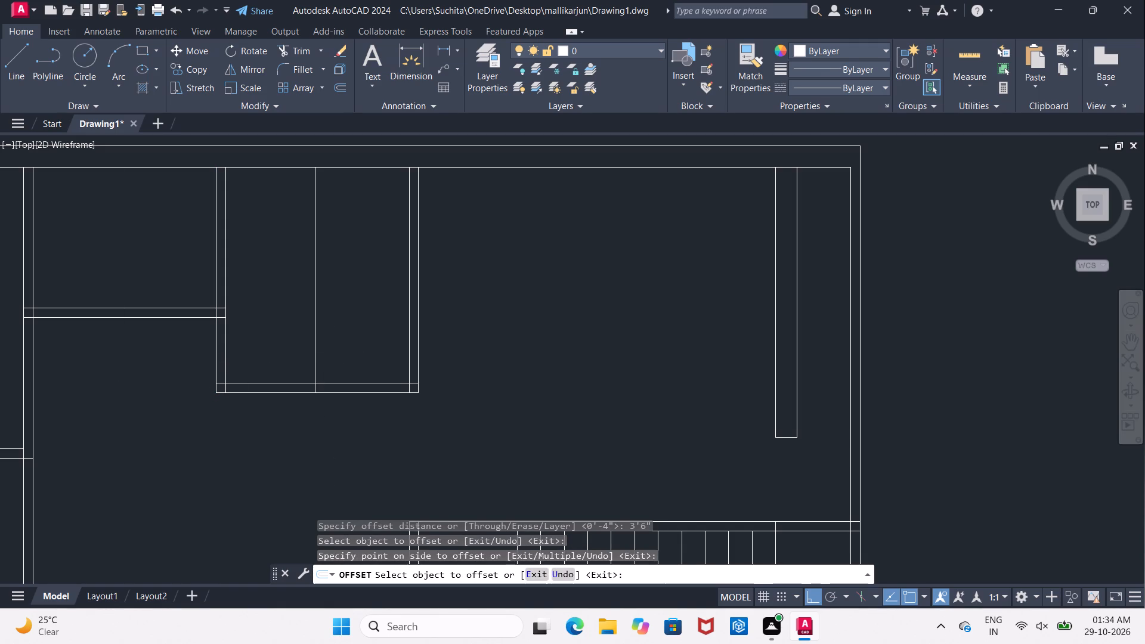
Trim the offset line and the central room's south wall to form a door opening beside its west wall.
type("TR")
key("space")
key("space")
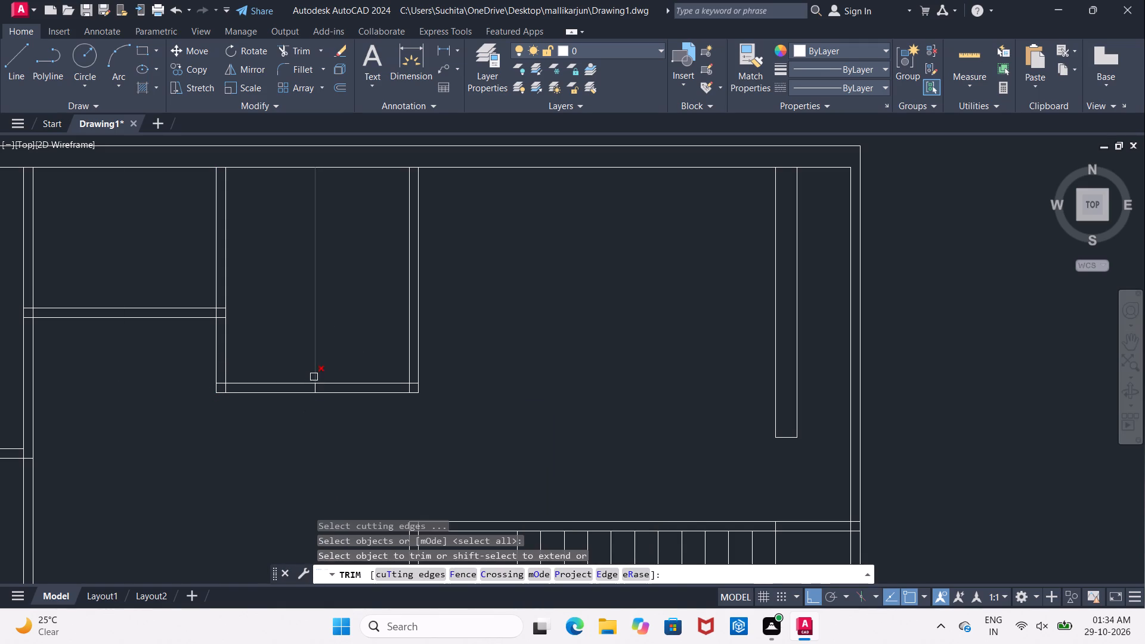
left_click(314, 376)
left_click_drag(265, 346, 265, 367)
left_click(271, 440)
middle_click_drag(273, 425, 274, 427)
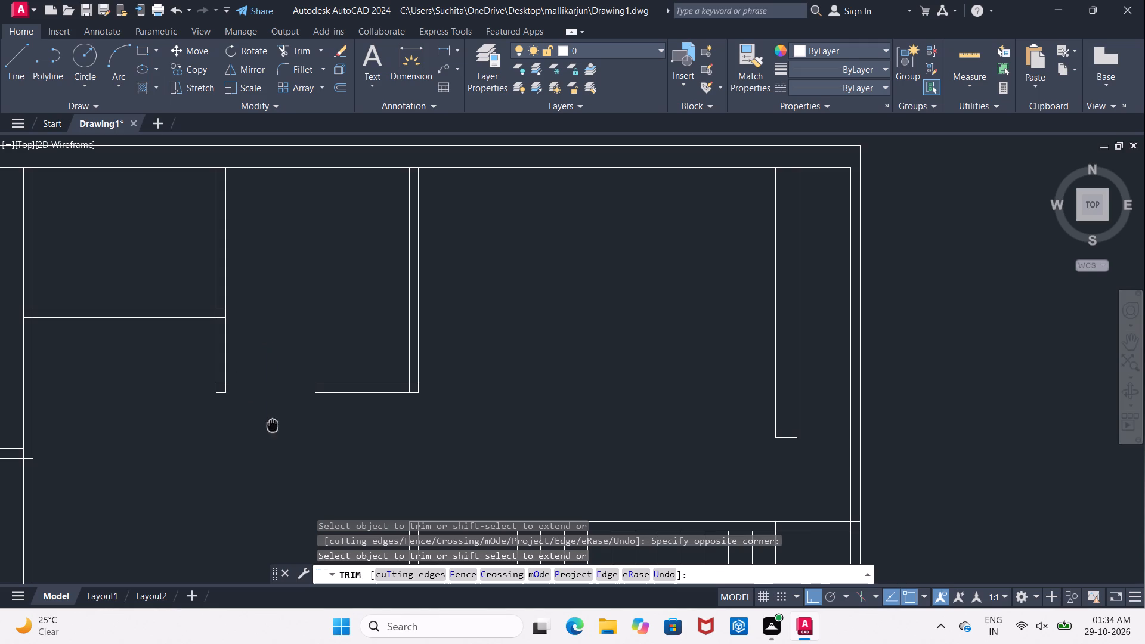
middle_click_drag(274, 427, 259, 460)
Trim the overlapping wall lines at the central room's southeast corner.
scroll(395, 431, "up", 2)
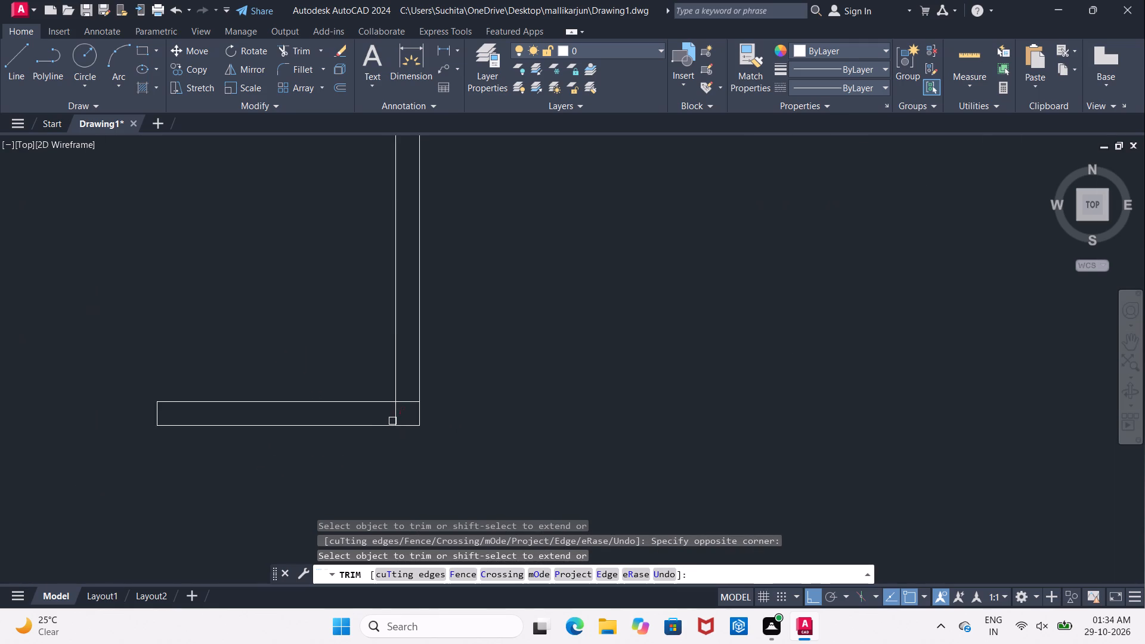
scroll(397, 418, "up", 1)
left_click(396, 416)
left_click(406, 392)
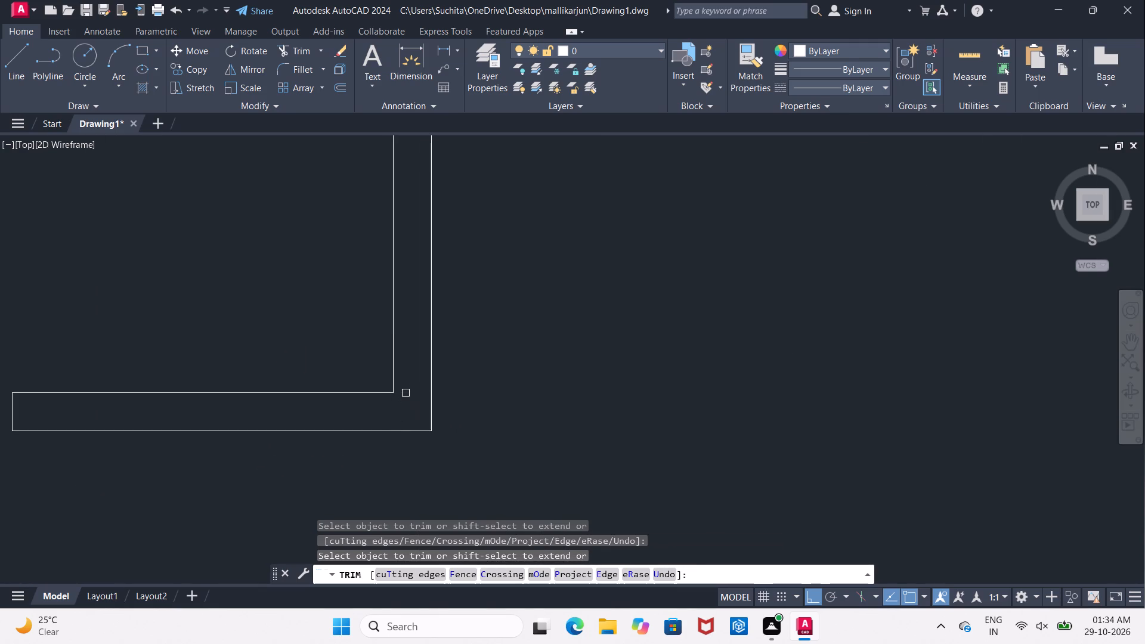
scroll(406, 393, "down", 3)
middle_click_drag(366, 338, 375, 368)
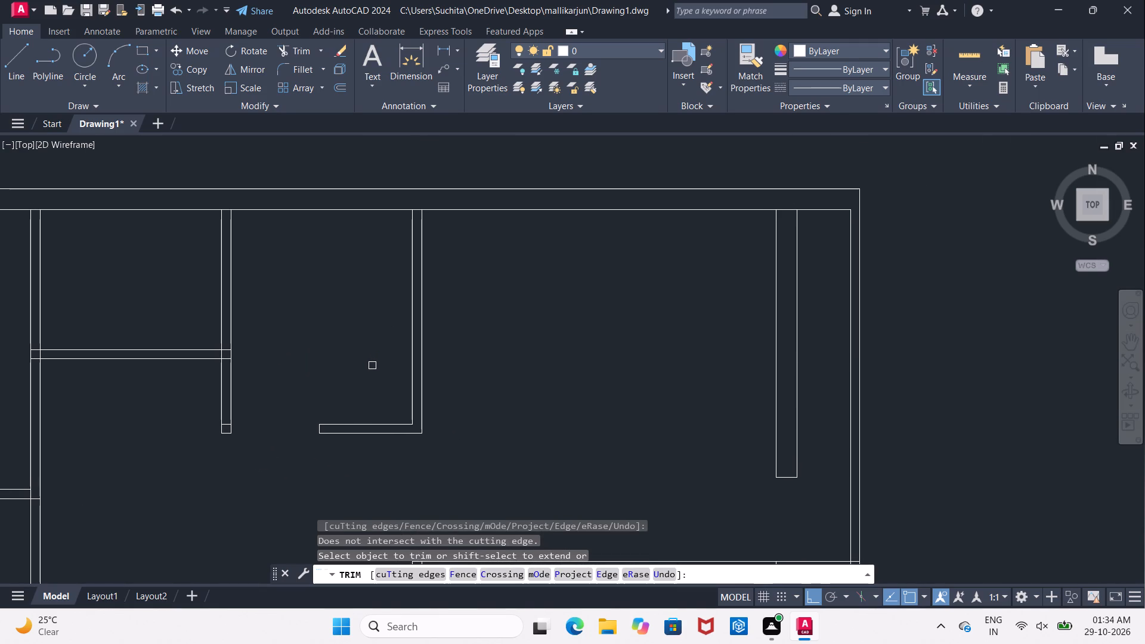
middle_click_drag(367, 368, 454, 373)
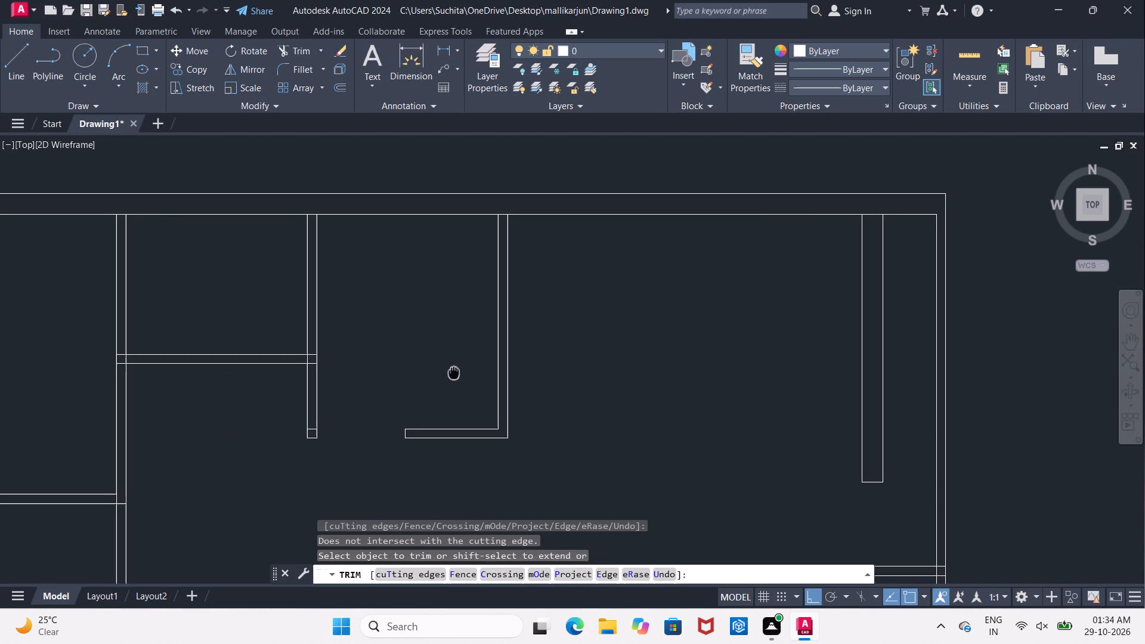
middle_click_drag(454, 373, 482, 421)
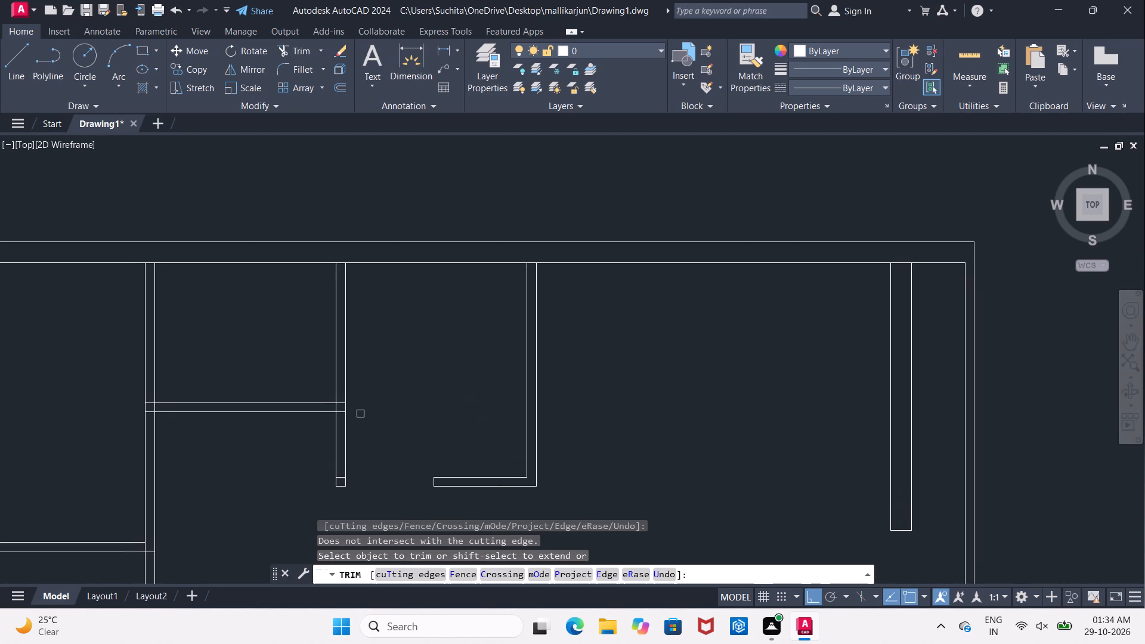
scroll(331, 415, "up", 1)
key("Escape")
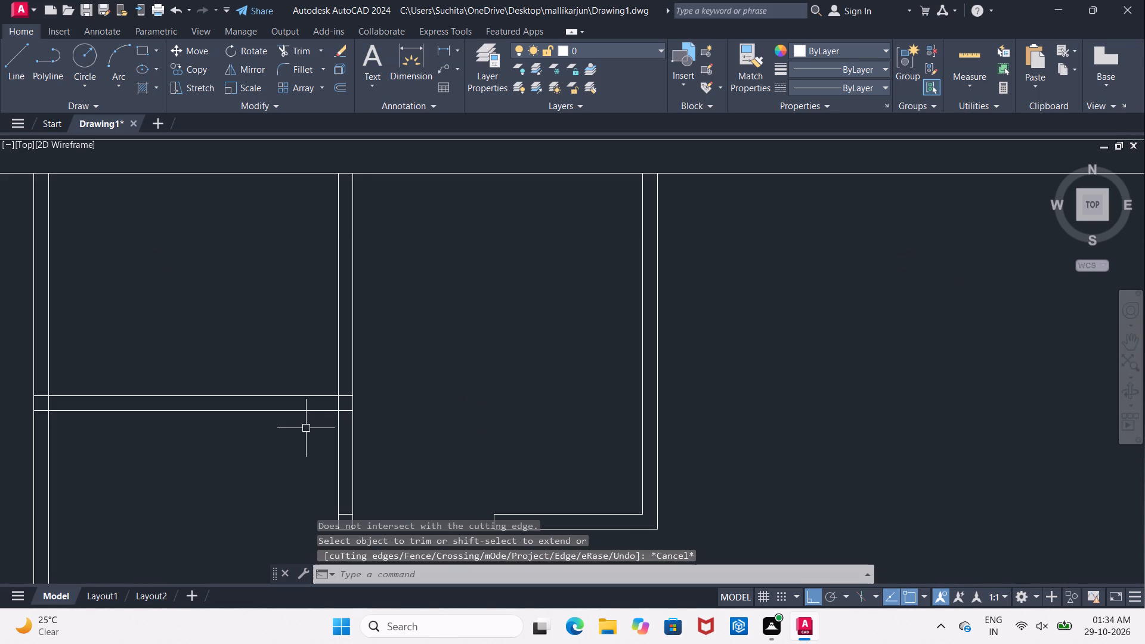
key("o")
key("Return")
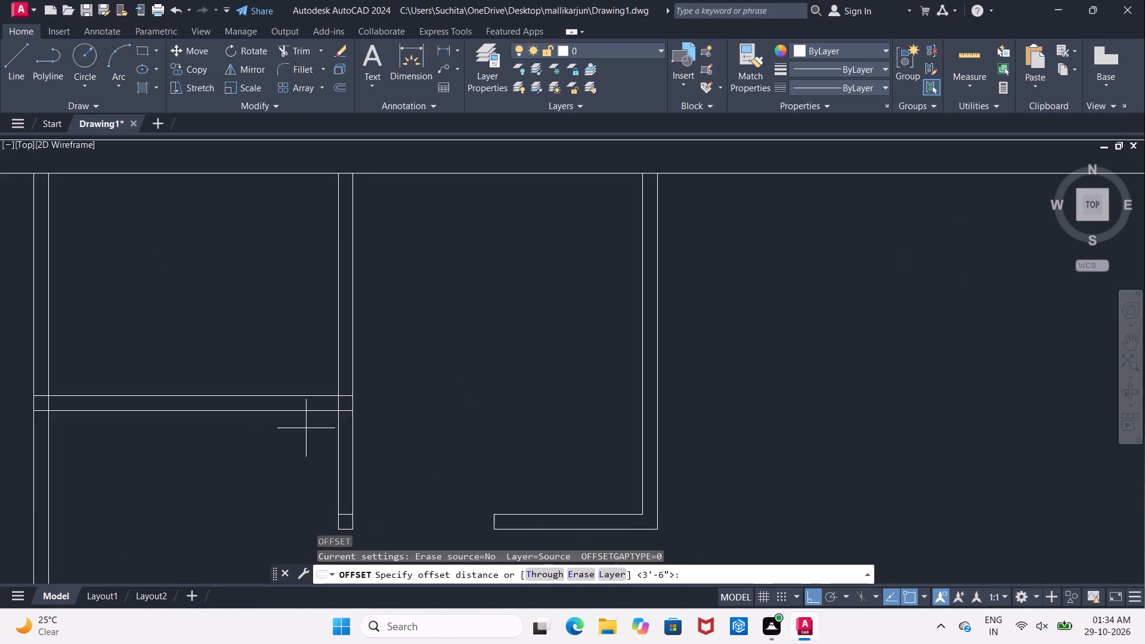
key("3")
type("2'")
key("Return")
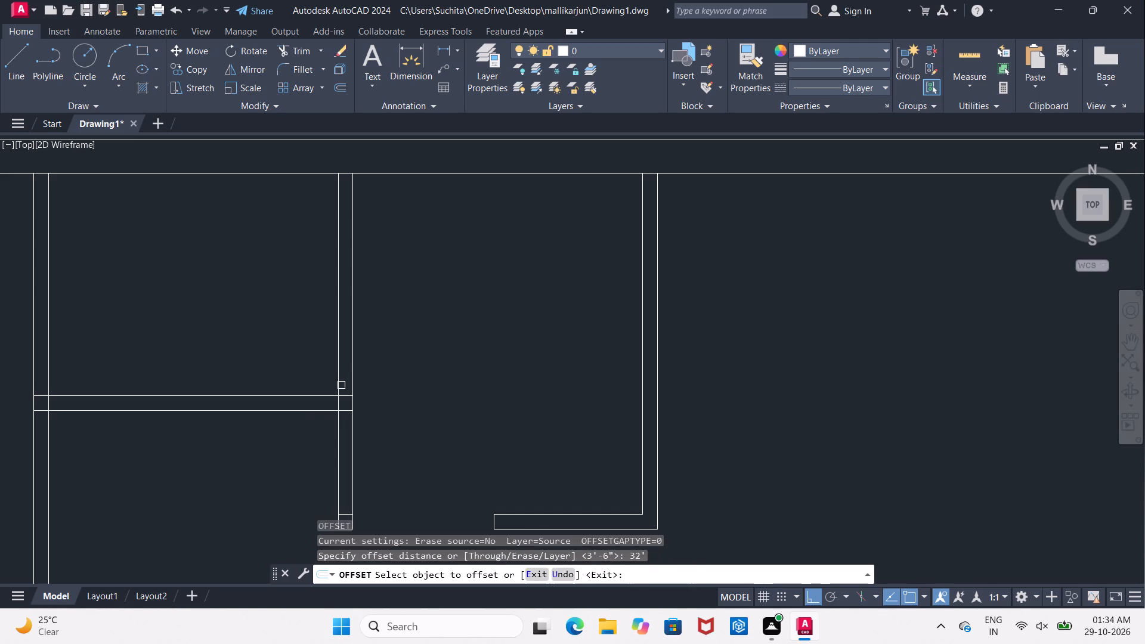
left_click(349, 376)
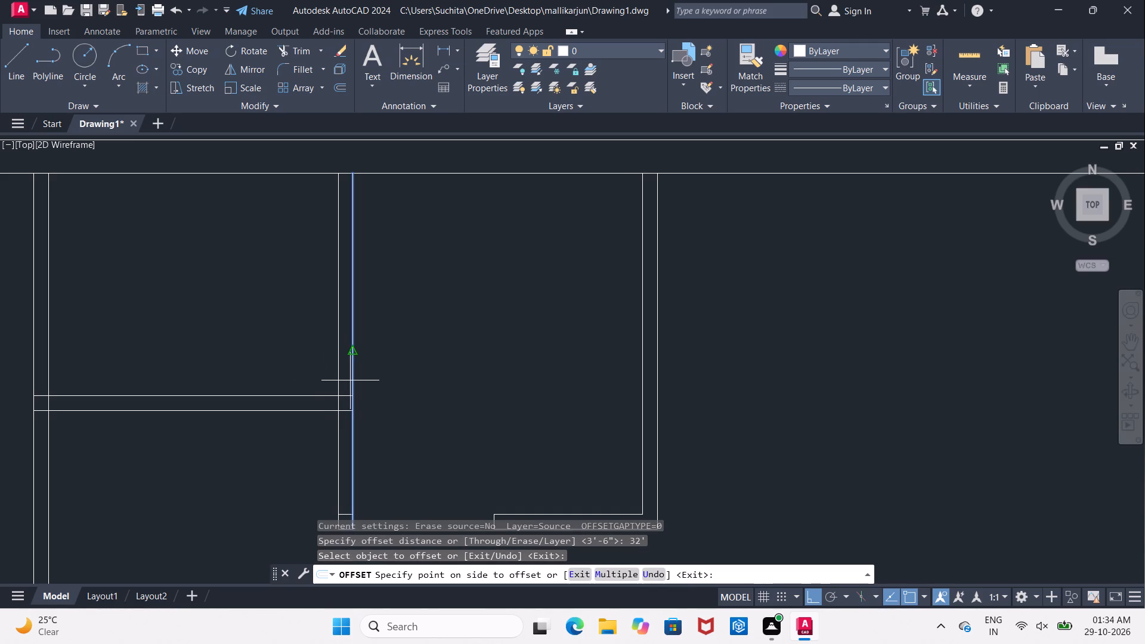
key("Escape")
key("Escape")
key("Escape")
Offset the east line of the central room's west wall 2' to the west.
key("o")
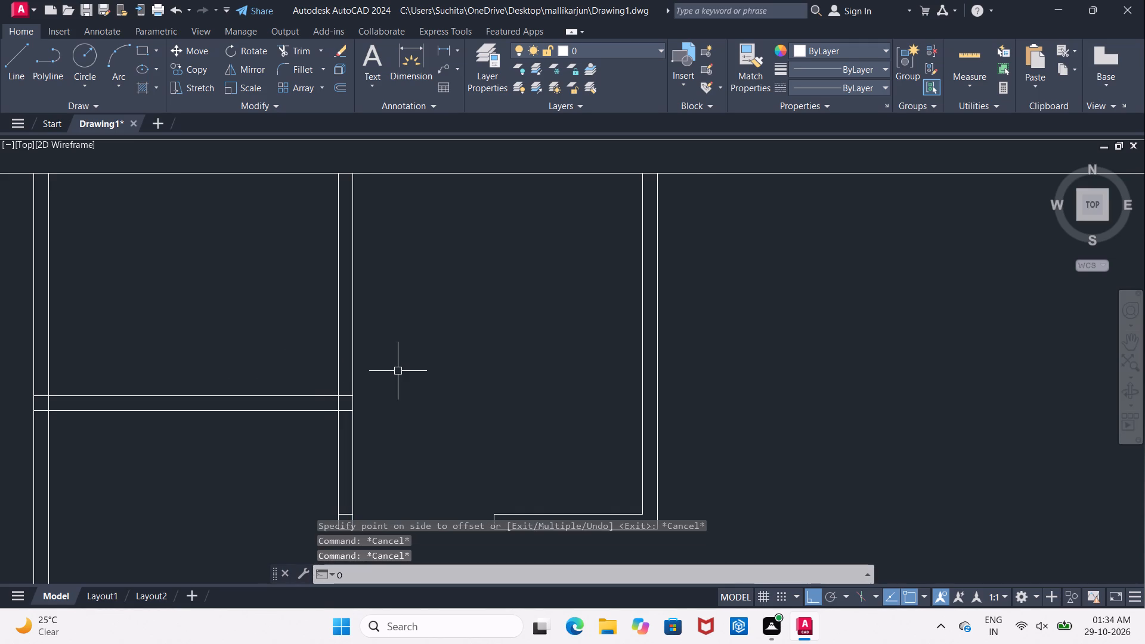
key("Return")
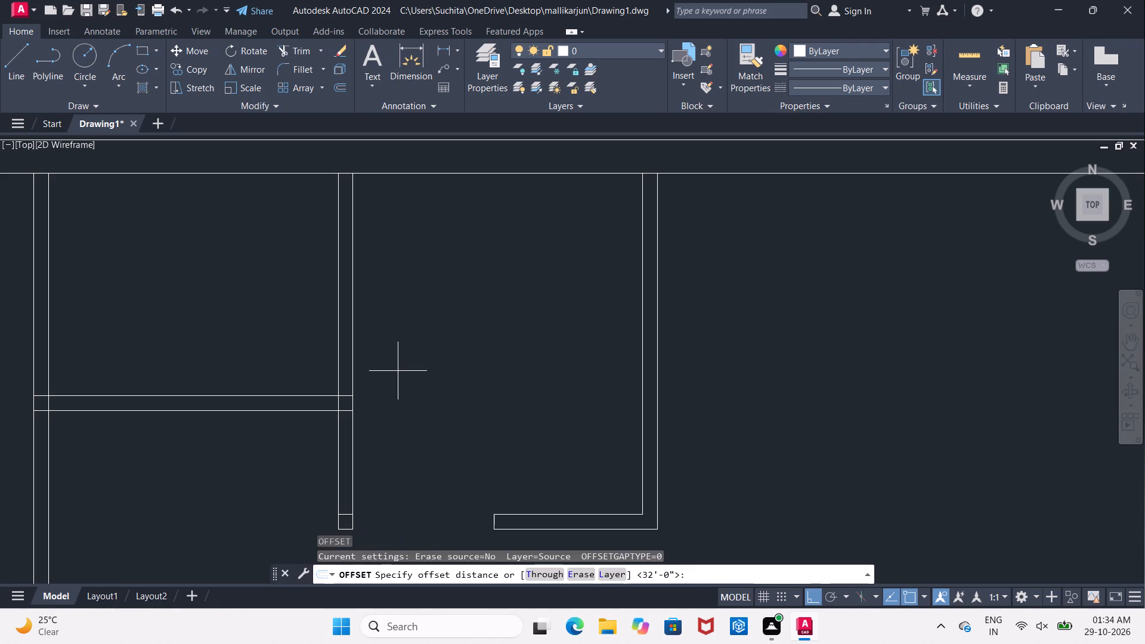
type("2'")
key("Return")
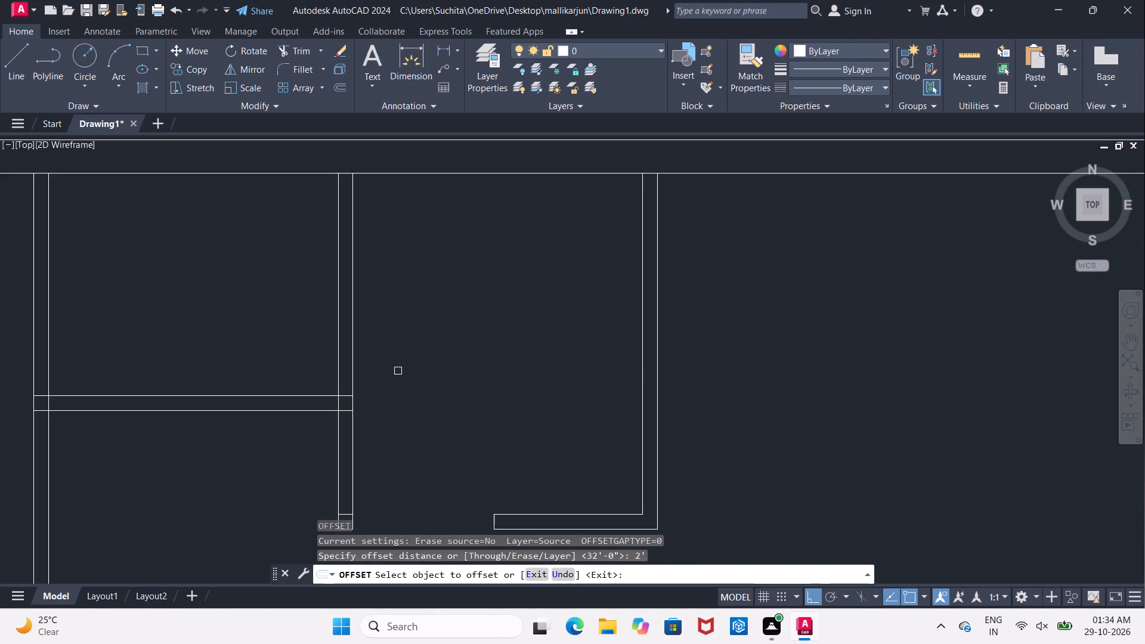
left_click(351, 367)
left_click(76, 371)
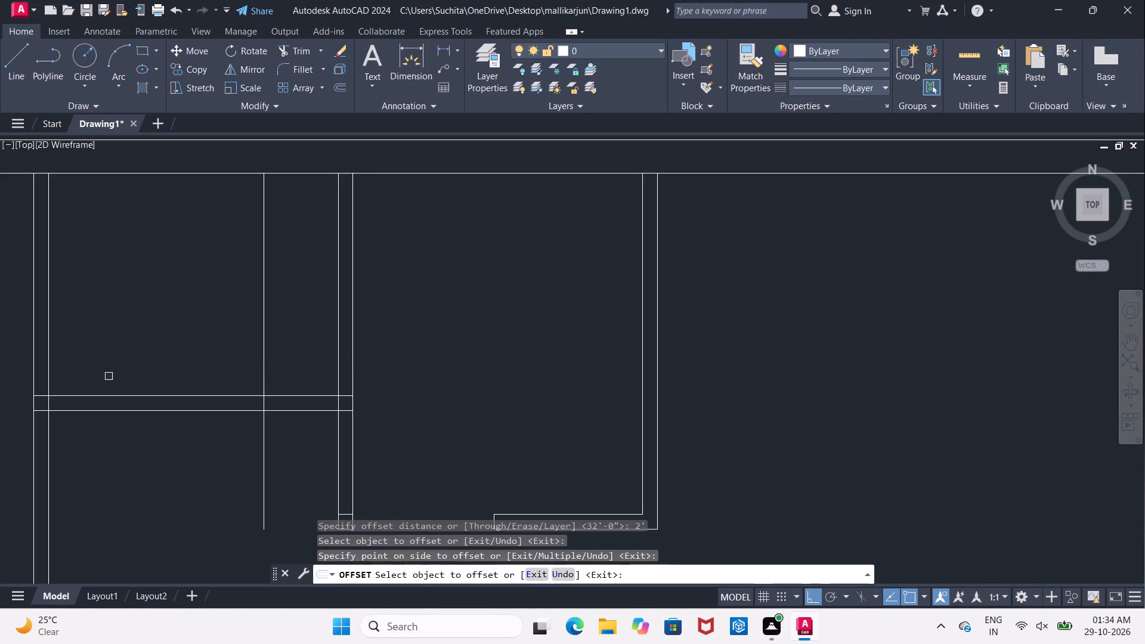
key("Escape")
Trim the offset line and the small north room's south partition to form an opening beside the central room's west wall.
type("TR")
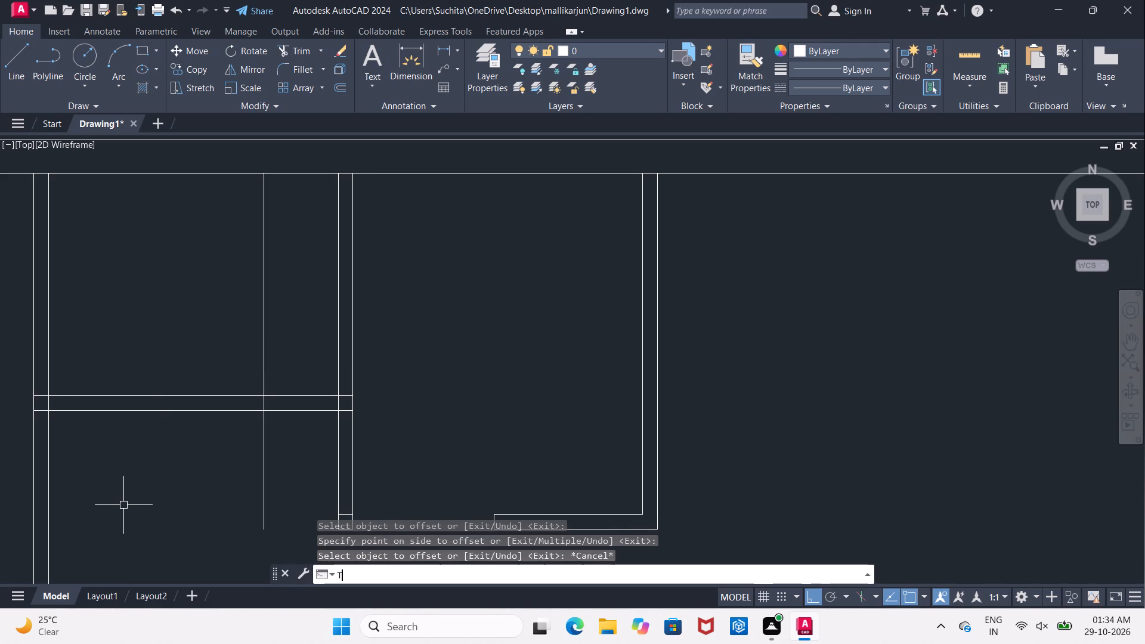
key("space")
key("space")
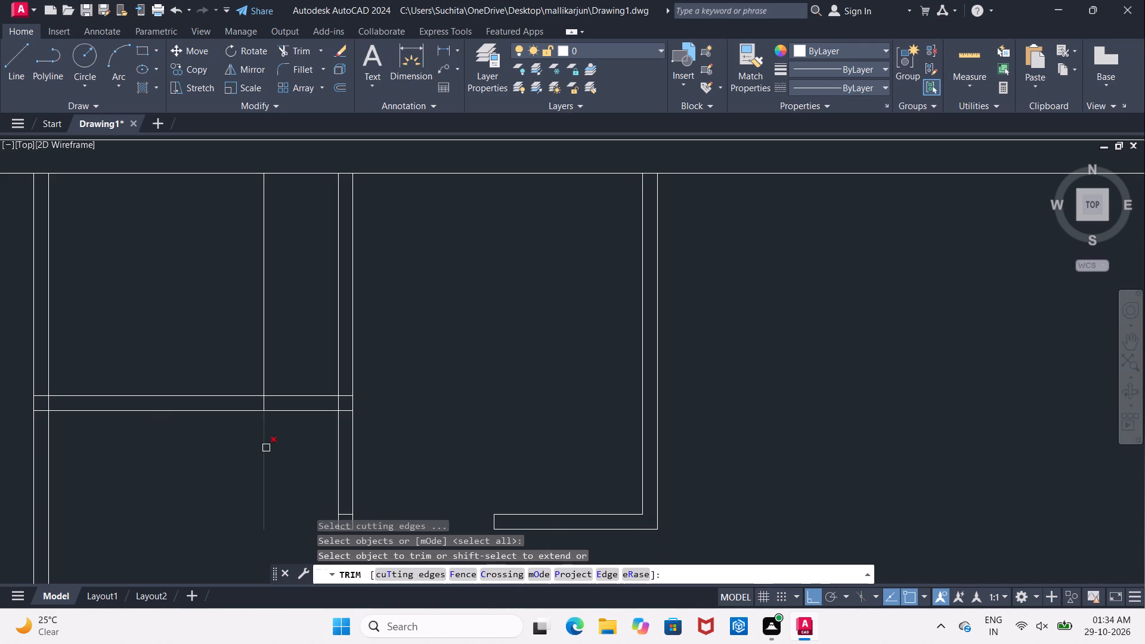
left_click(261, 444)
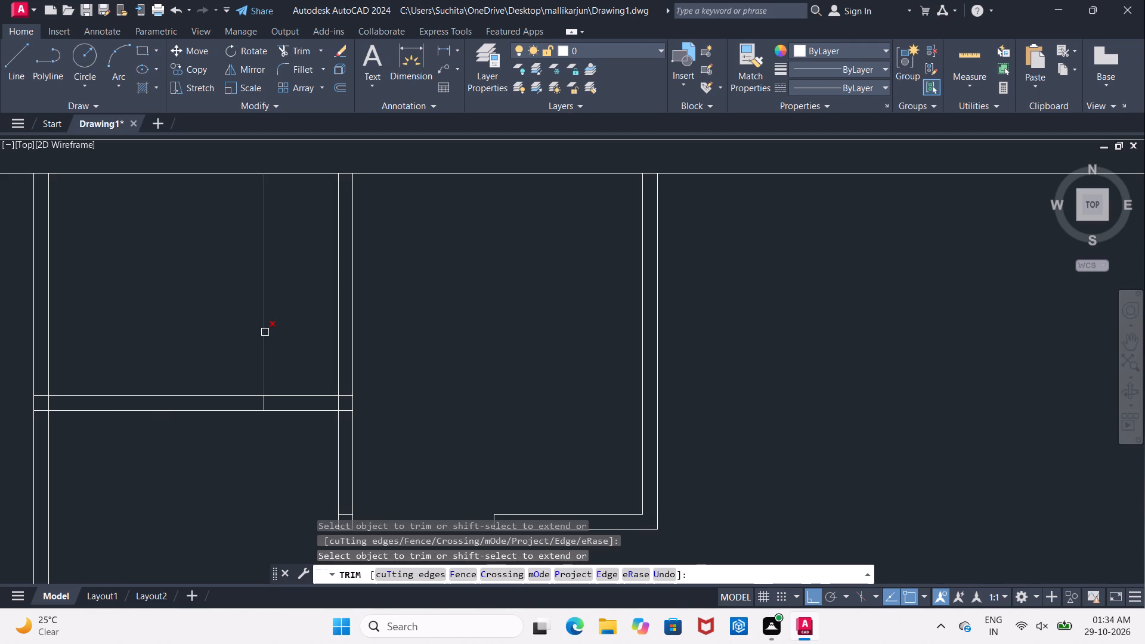
left_click(265, 332)
left_click(298, 343)
left_click(315, 442)
middle_click_drag(315, 445, 312, 435)
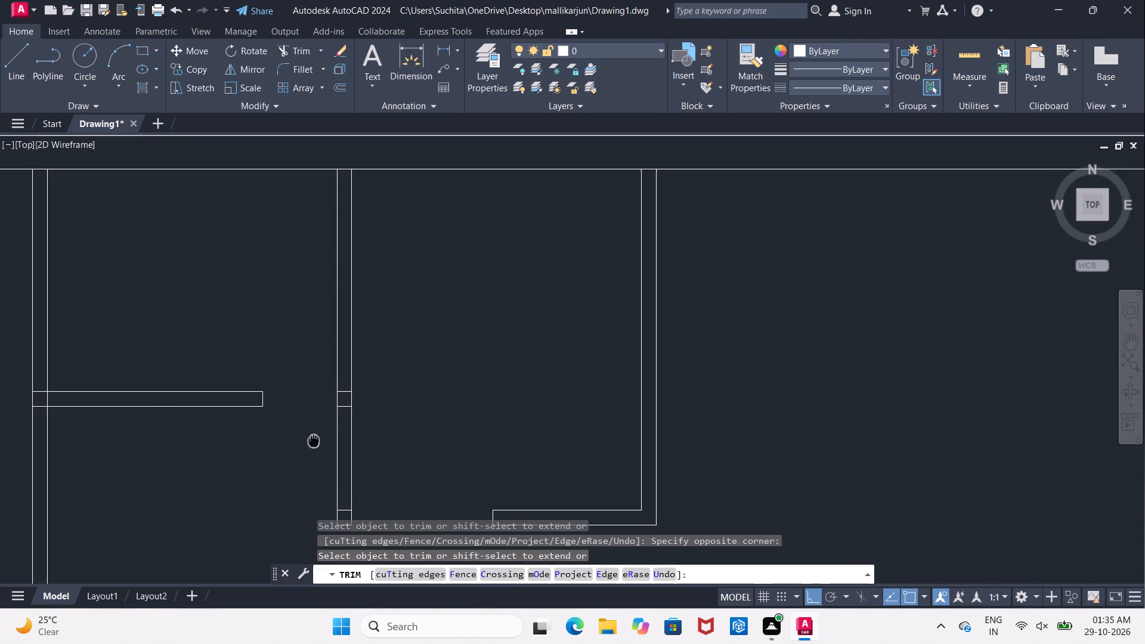
middle_click_drag(312, 435, 308, 425)
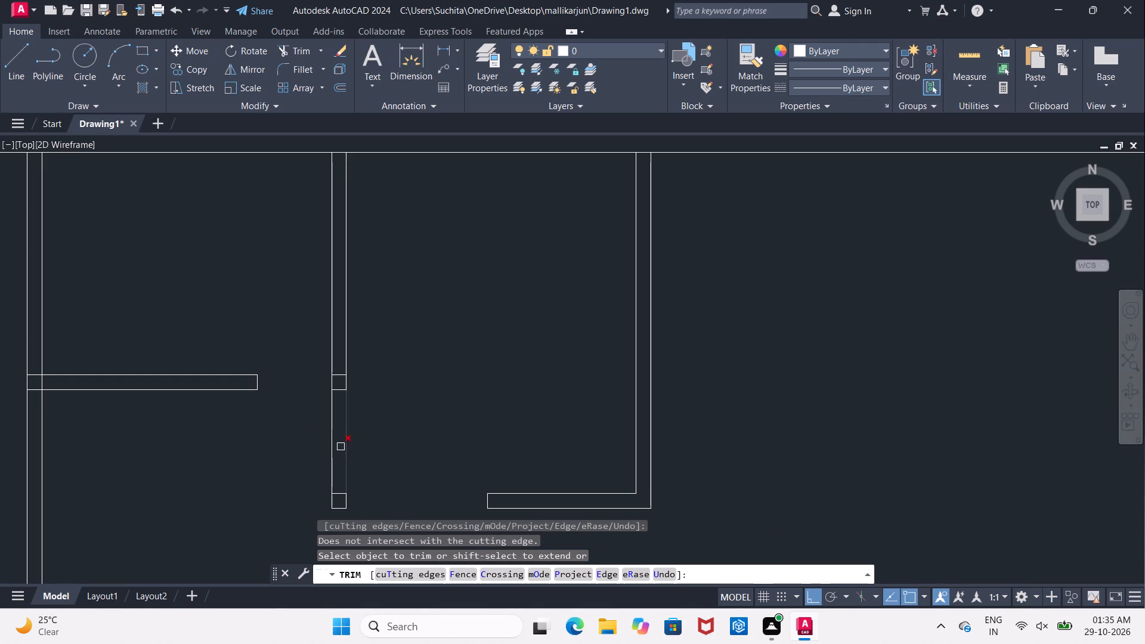
Examine the west plan's wall layout against the furnished plan to the east.
key("Escape")
scroll(336, 422, "up", 1)
scroll(336, 422, "down", 2)
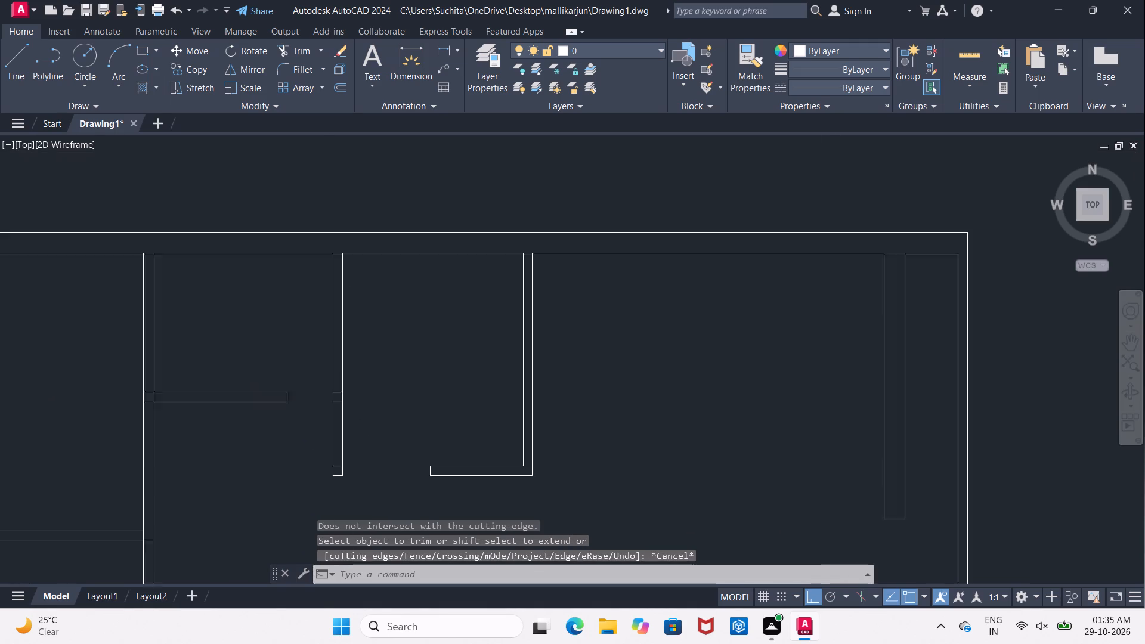
scroll(336, 422, "down", 4)
middle_click_drag(646, 415, 606, 403)
scroll(606, 403, "down", 1)
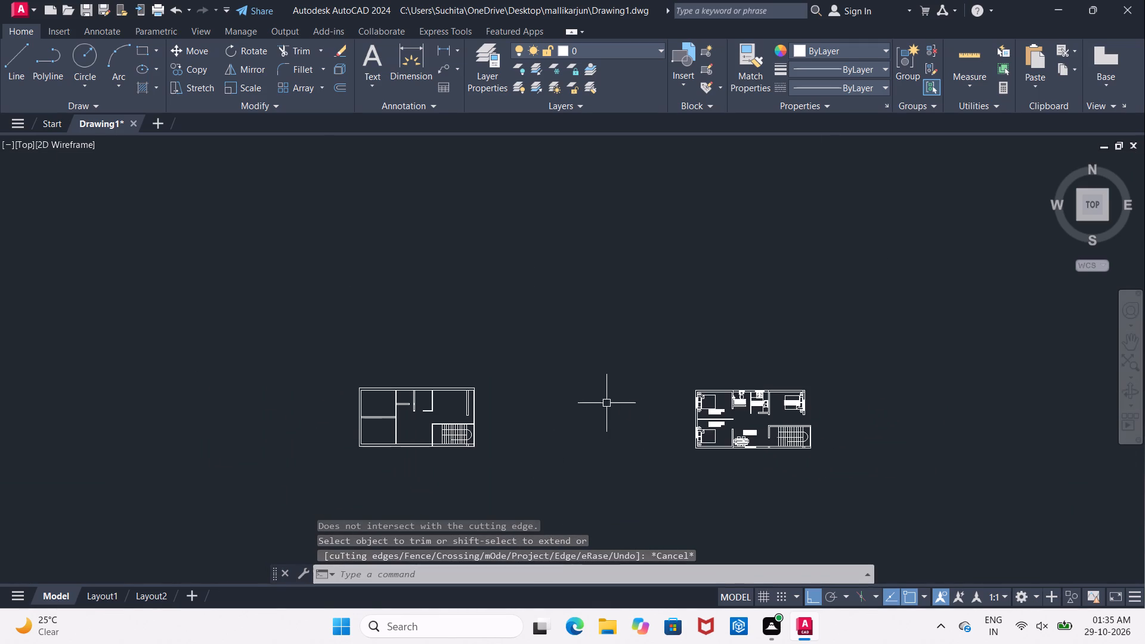
scroll(592, 419, "up", 2)
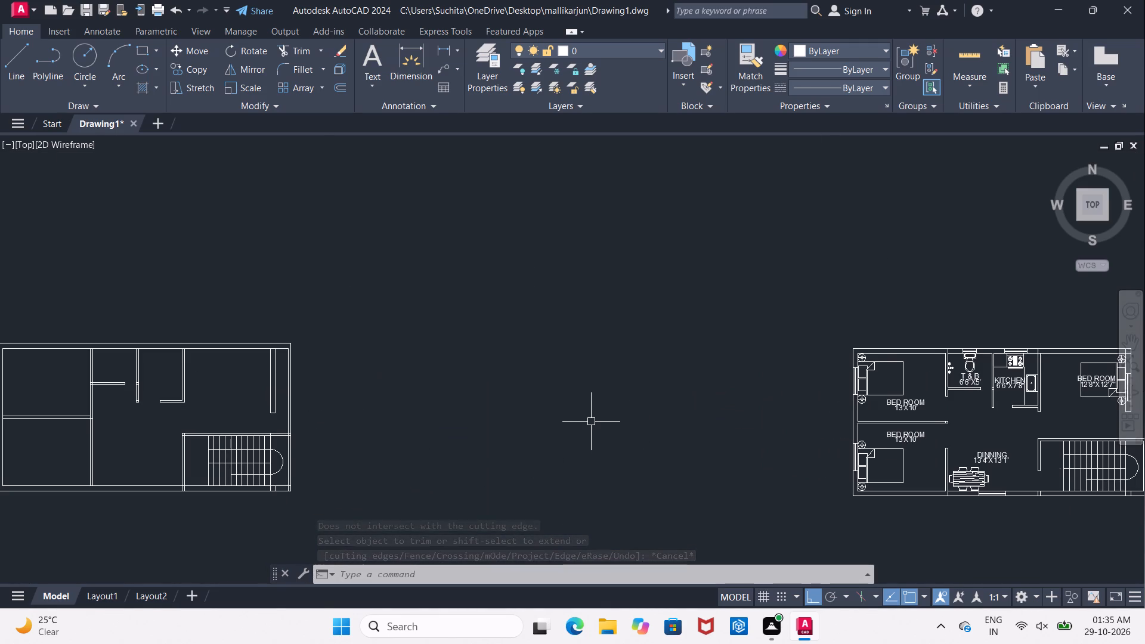
middle_click_drag(591, 422, 635, 400)
scroll(206, 408, "down", 1)
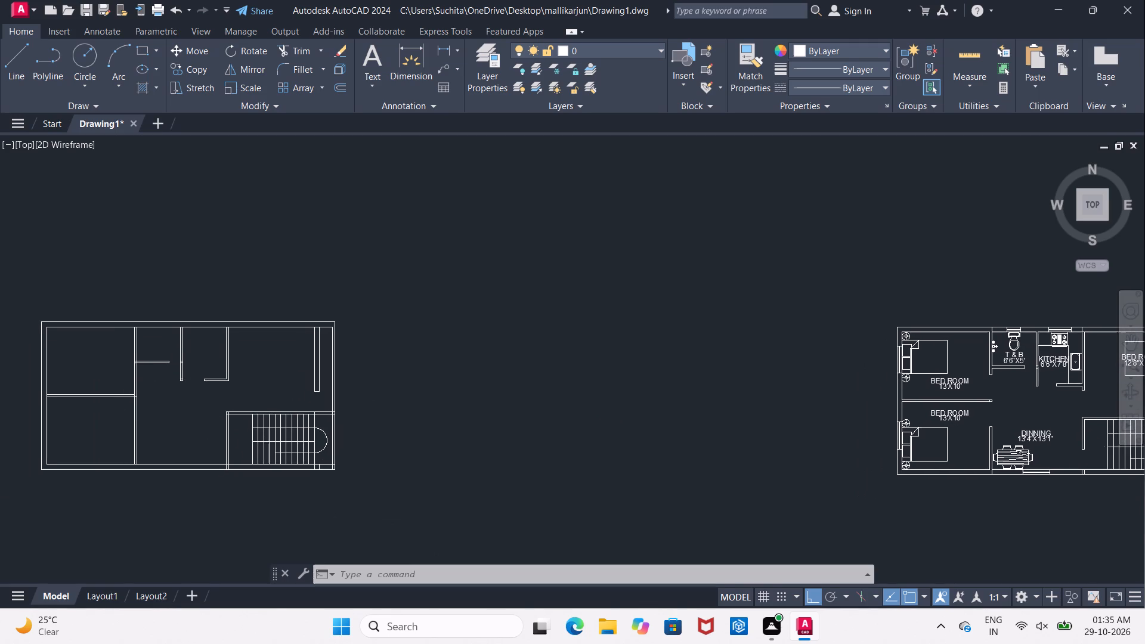
Extend both lines of the central room's east wall south to the staircase's north wall.
middle_click_drag(207, 409, 178, 413)
scroll(177, 413, "up", 3)
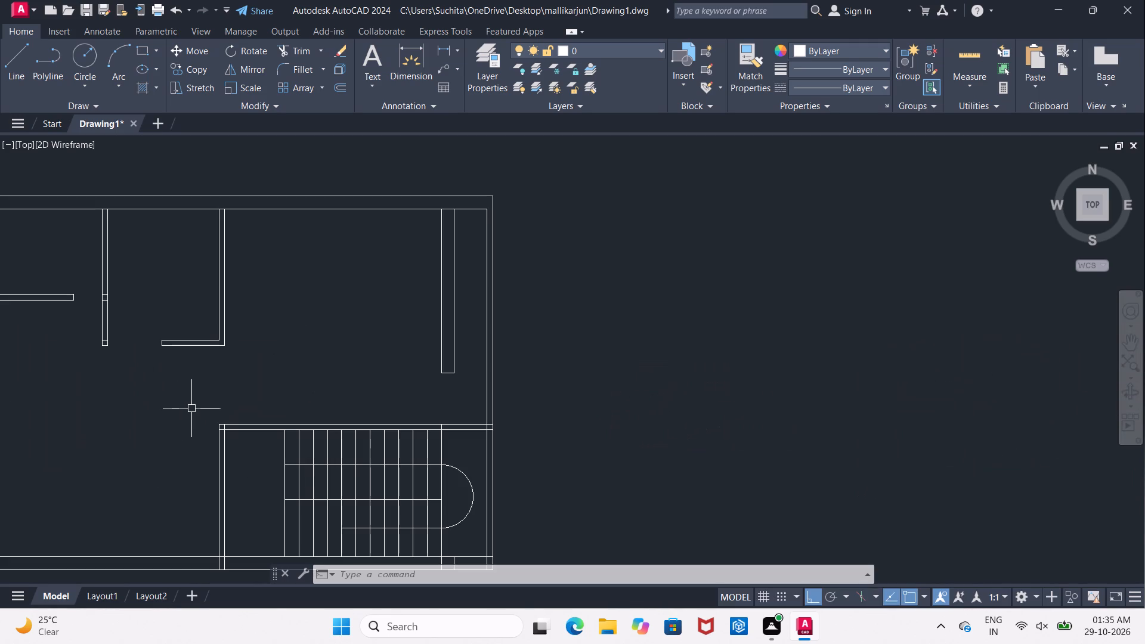
key("Escape")
type("EX")
key("space")
key("space")
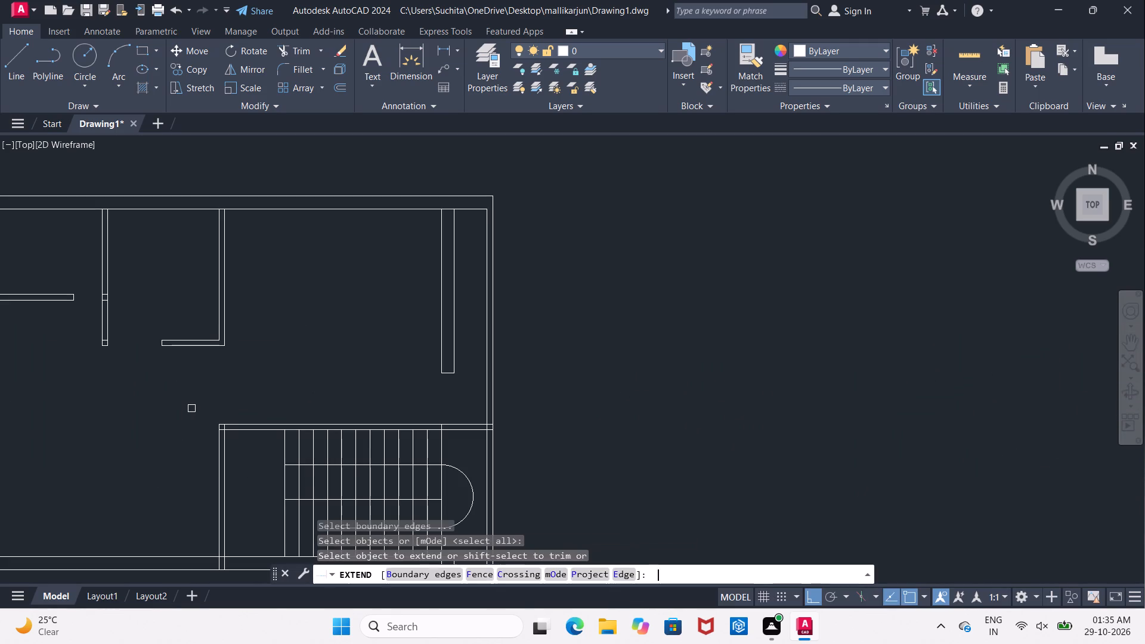
left_click(222, 321)
left_click(217, 323)
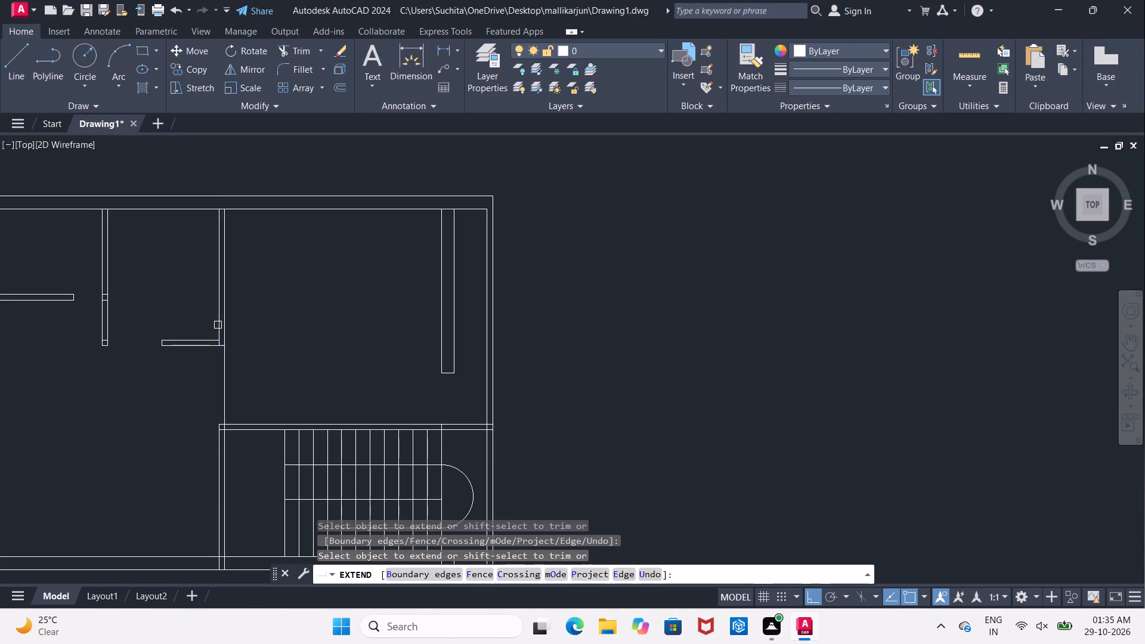
left_click(218, 326)
middle_click_drag(242, 388, 254, 380)
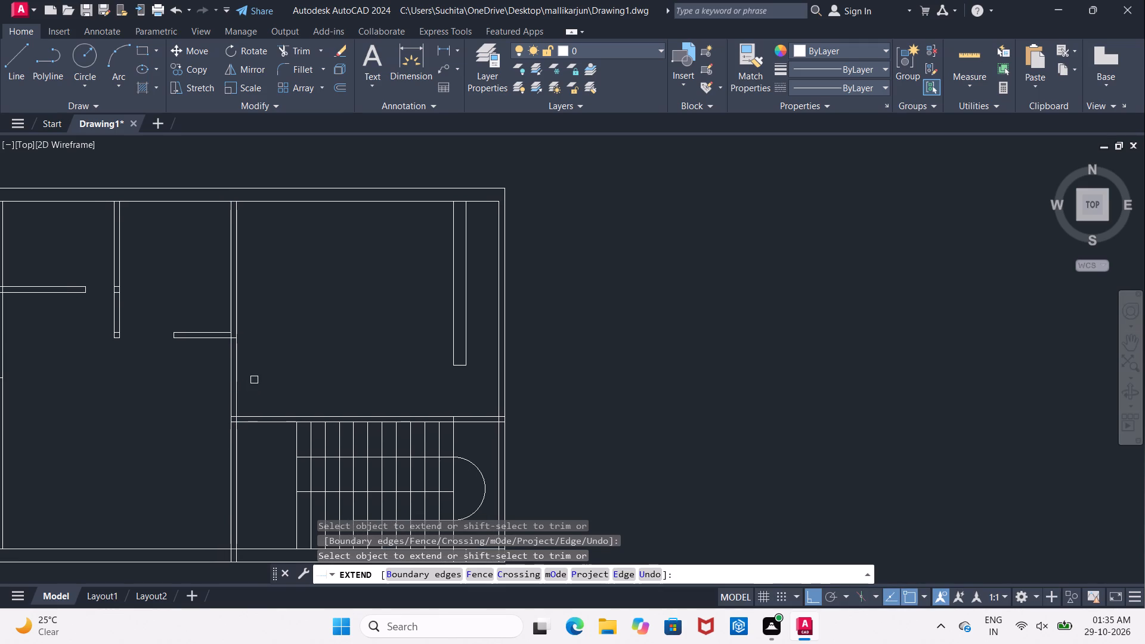
key("o")
key("Escape")
Offset the south line of the staircase's north wall 3' to the north.
key("o")
key("Return")
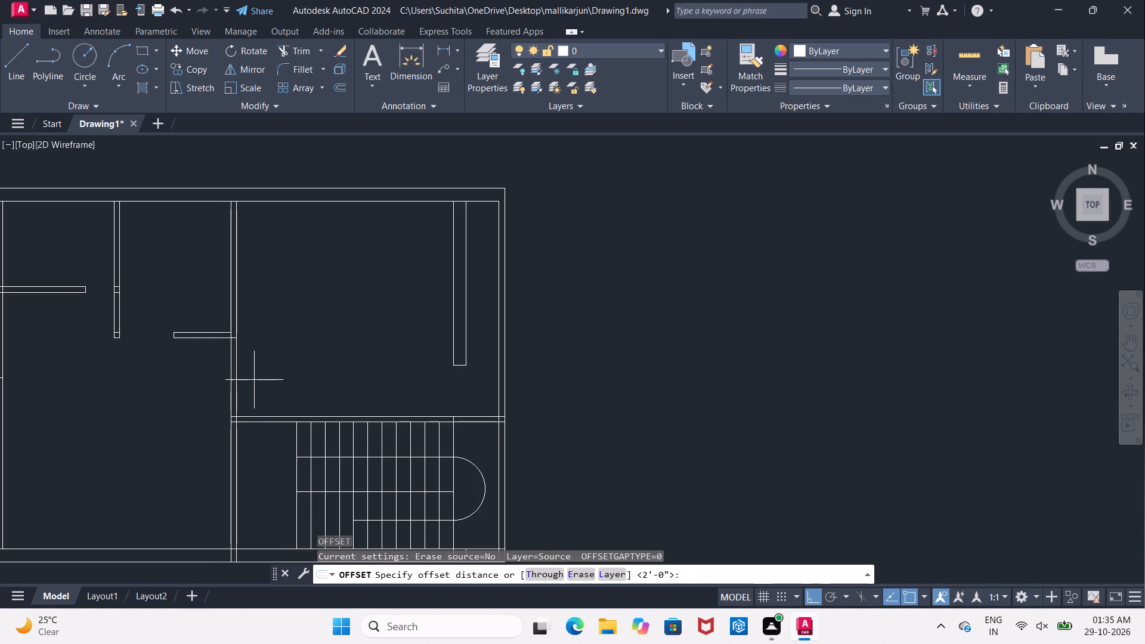
type("3'")
key("Return")
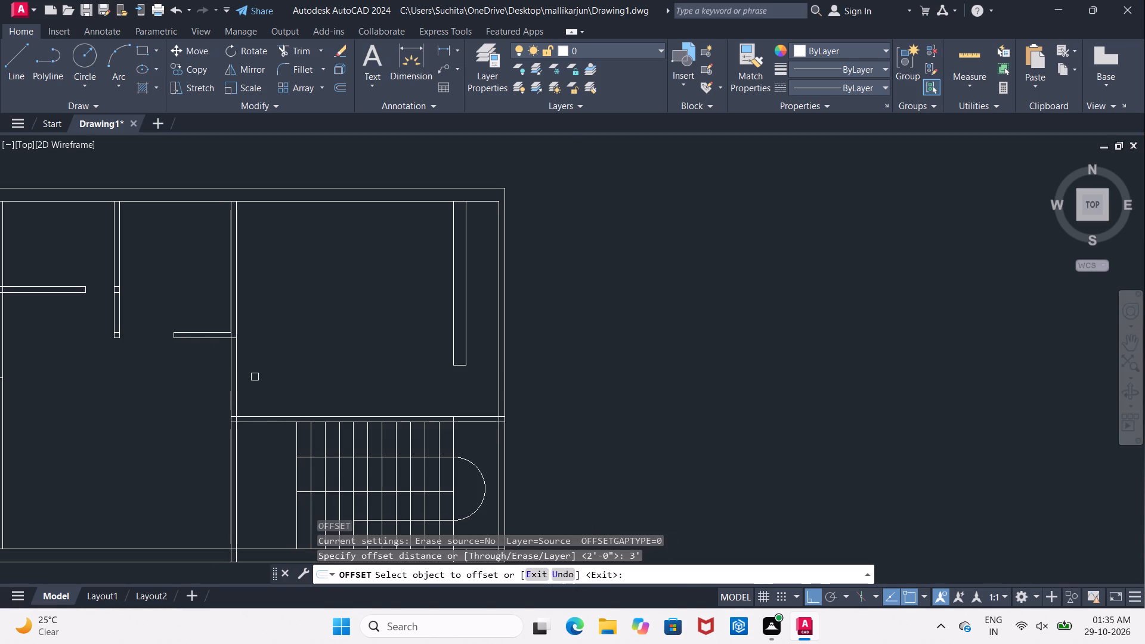
scroll(252, 366, "up", 1)
left_click(271, 459)
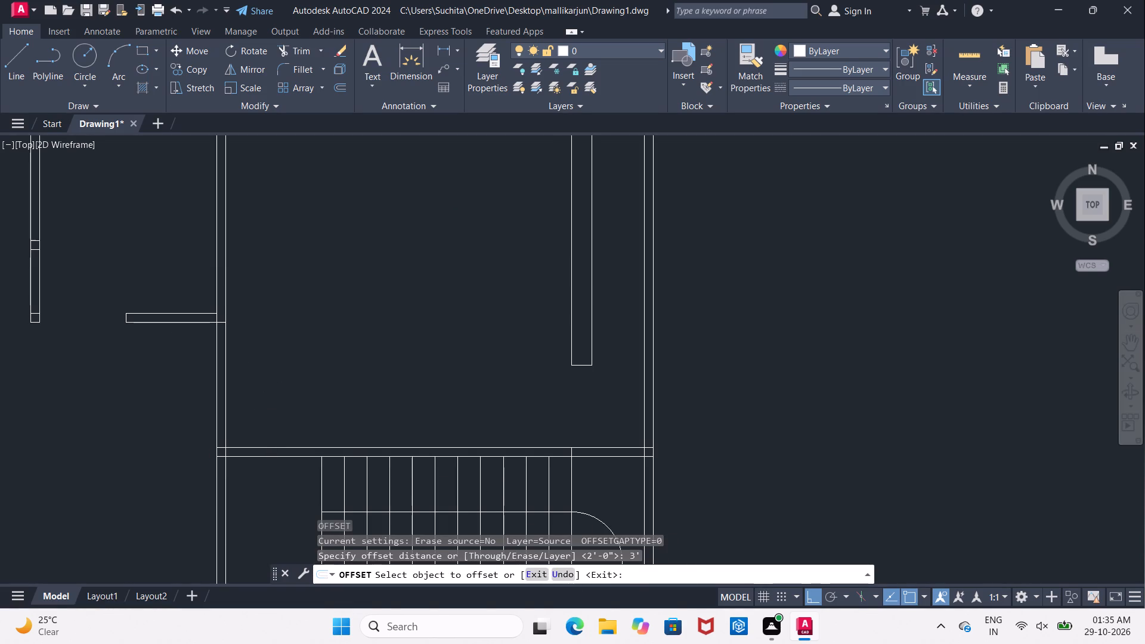
left_click(251, 396)
key("Escape")
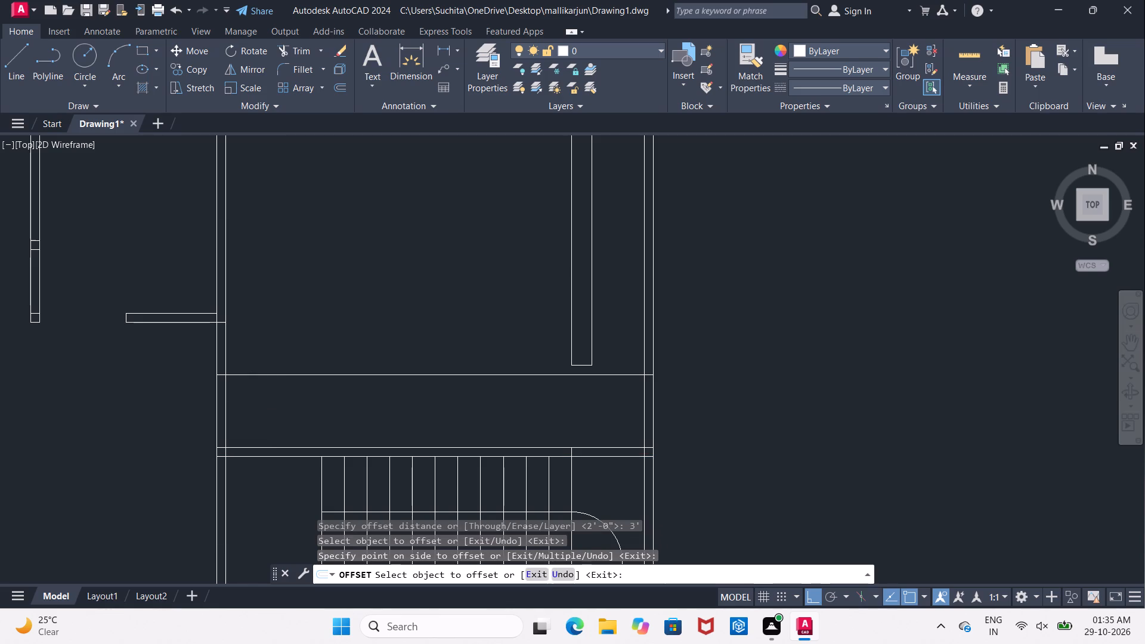
Trim the central room's extended east wall and the offset line to form a door opening north of the staircase, erasing the leftover segment in the exterior wall.
type("TR")
key("space")
key("space")
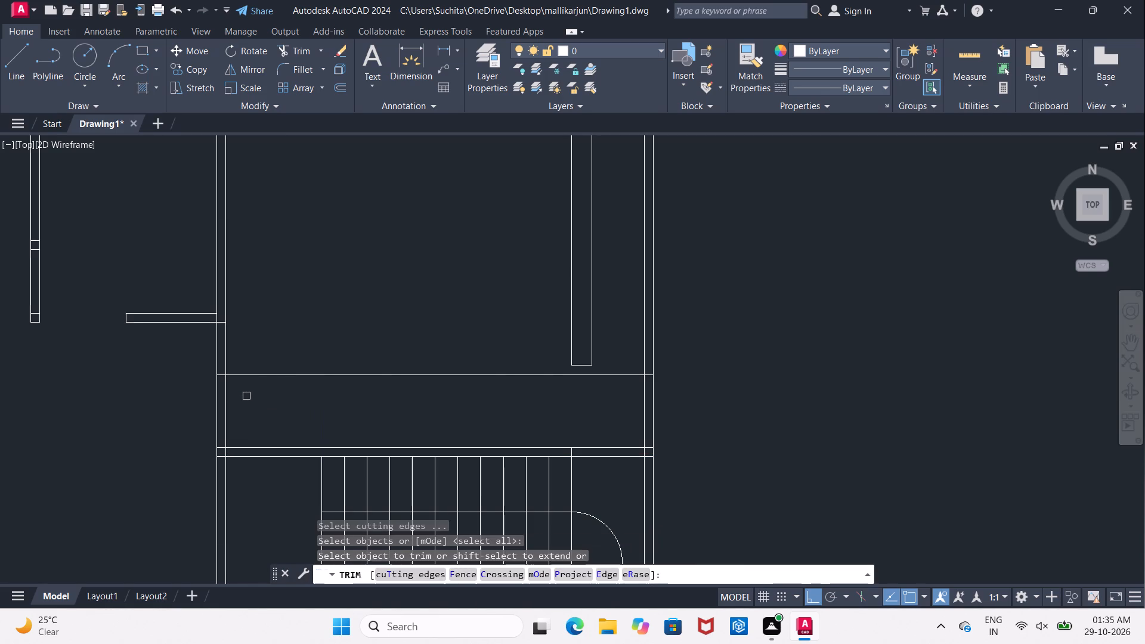
left_click(179, 397)
left_click(307, 413)
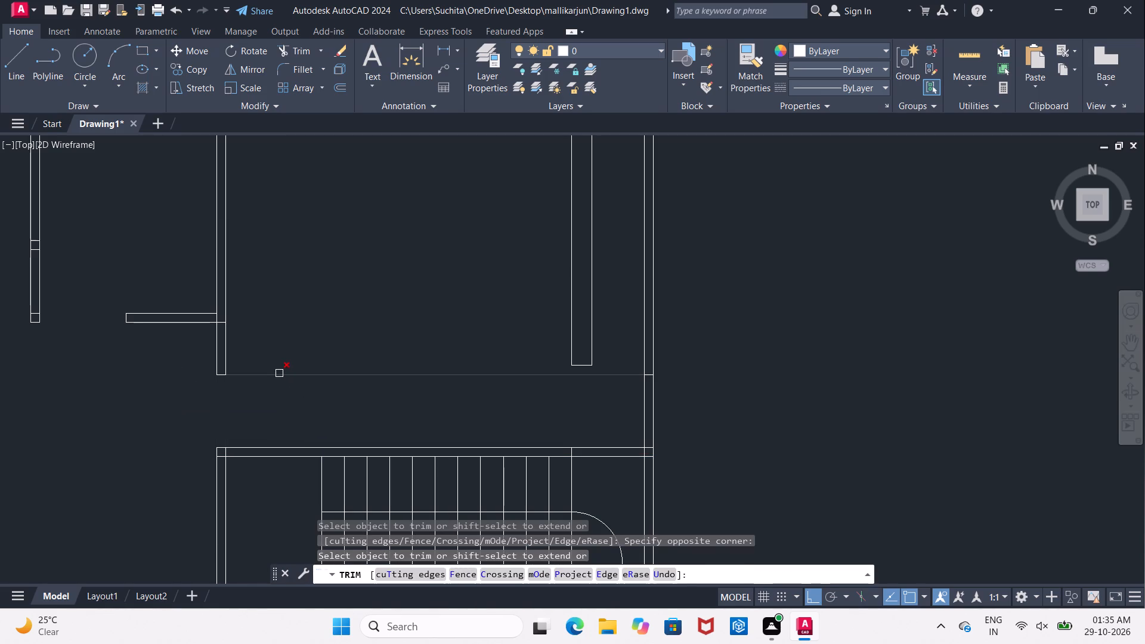
left_click(279, 373)
scroll(661, 383, "up", 2)
key("Escape")
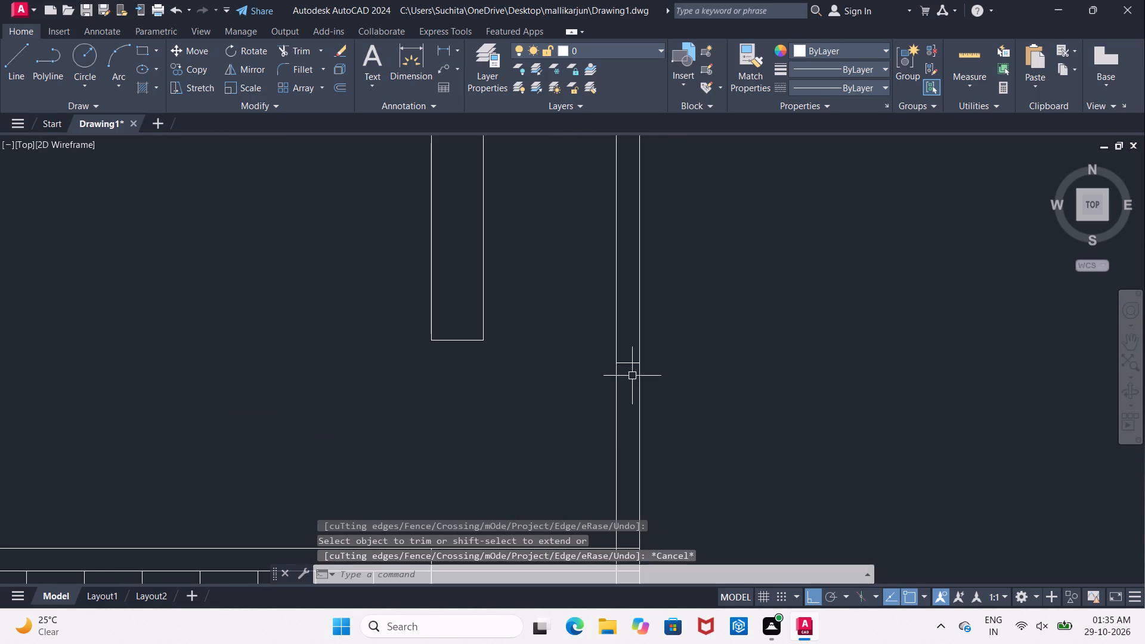
left_click(626, 365)
key("Delete")
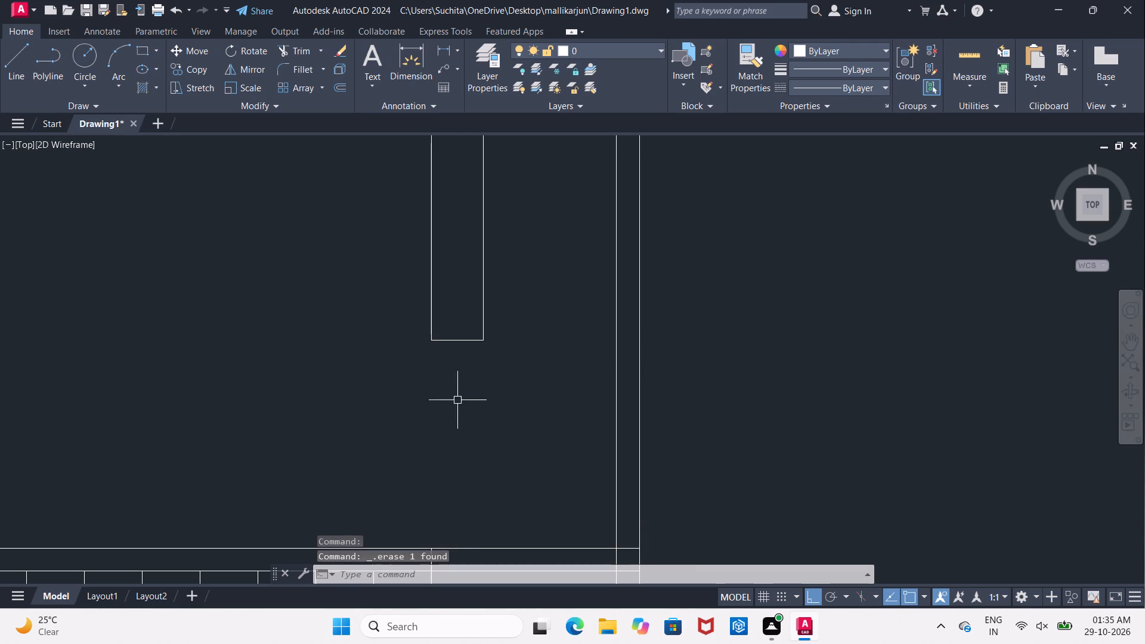
Trim the overlapping lines where the central room's south wall meets its extended east wall.
scroll(435, 403, "down", 2)
middle_click_drag(529, 411, 801, 425)
middle_click_drag(398, 402, 547, 423)
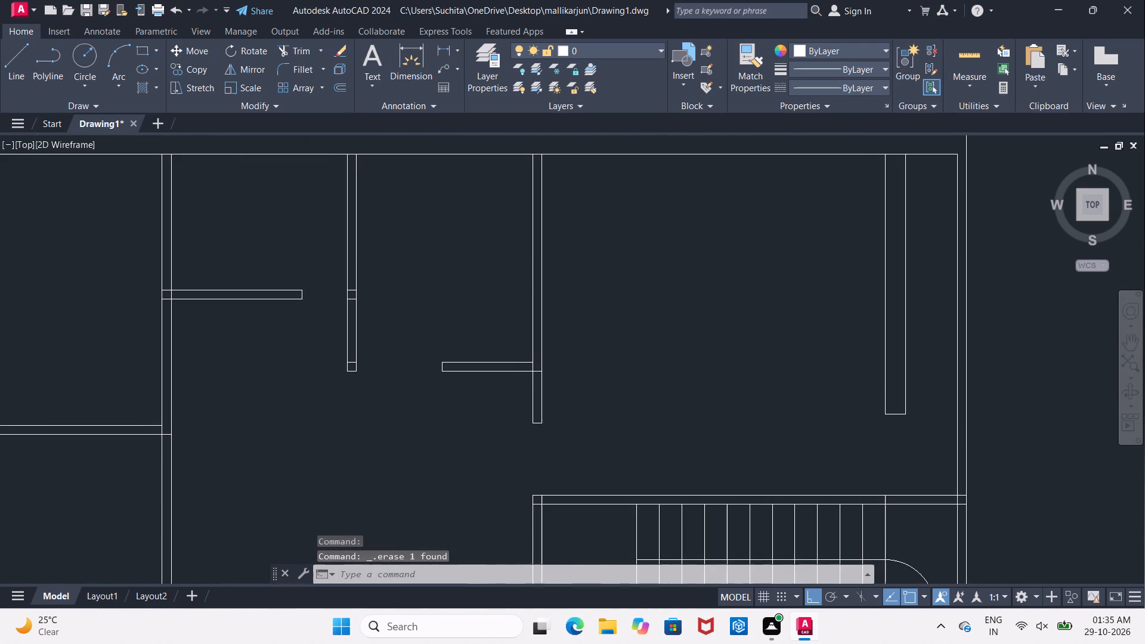
key("Escape")
type("TR")
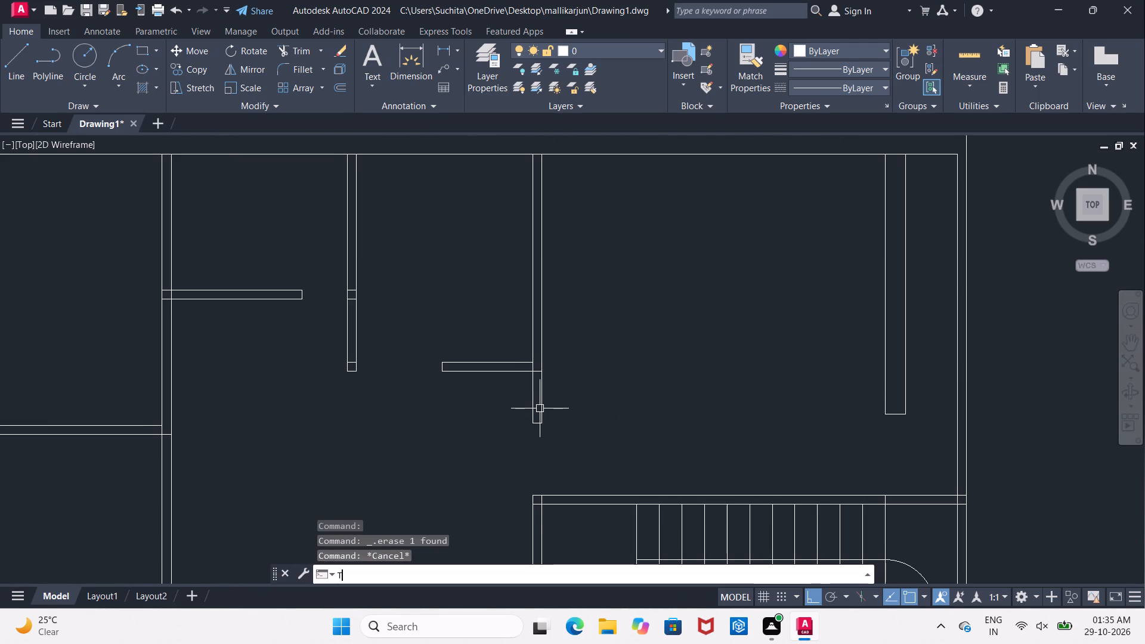
key("space")
key("space")
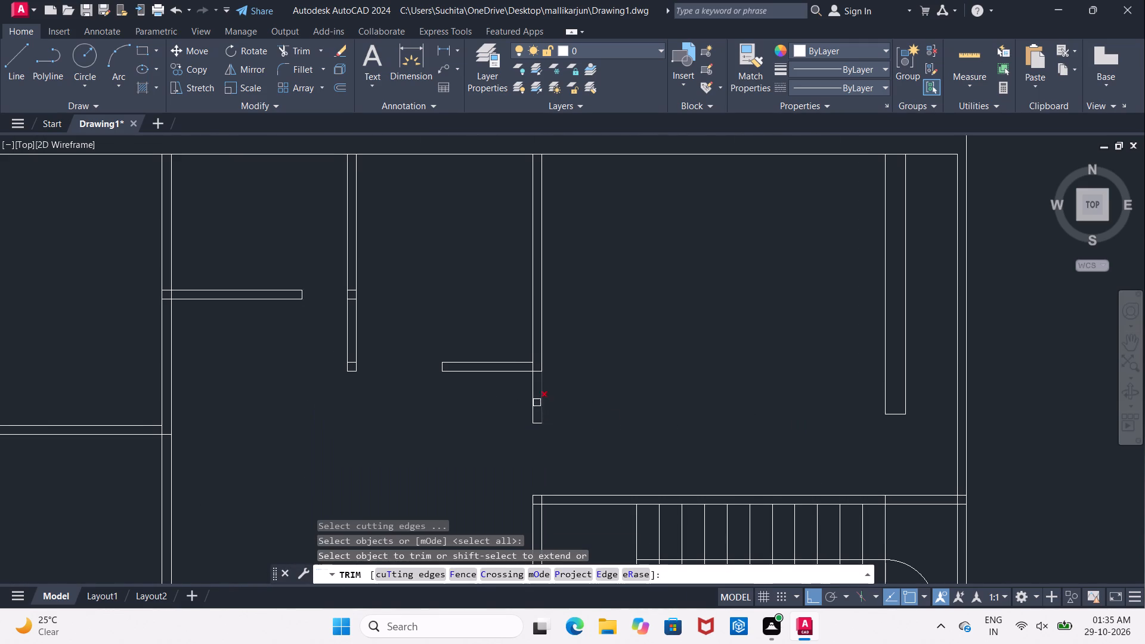
scroll(532, 367, "up", 2)
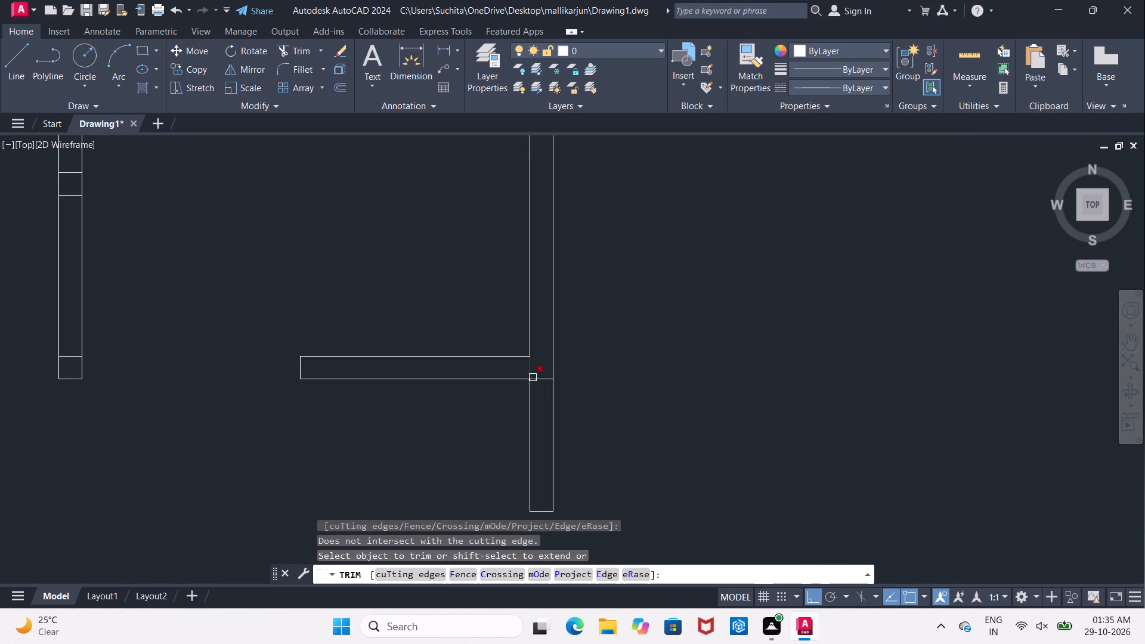
left_click(539, 379)
left_click(531, 370)
scroll(531, 370, "down", 3)
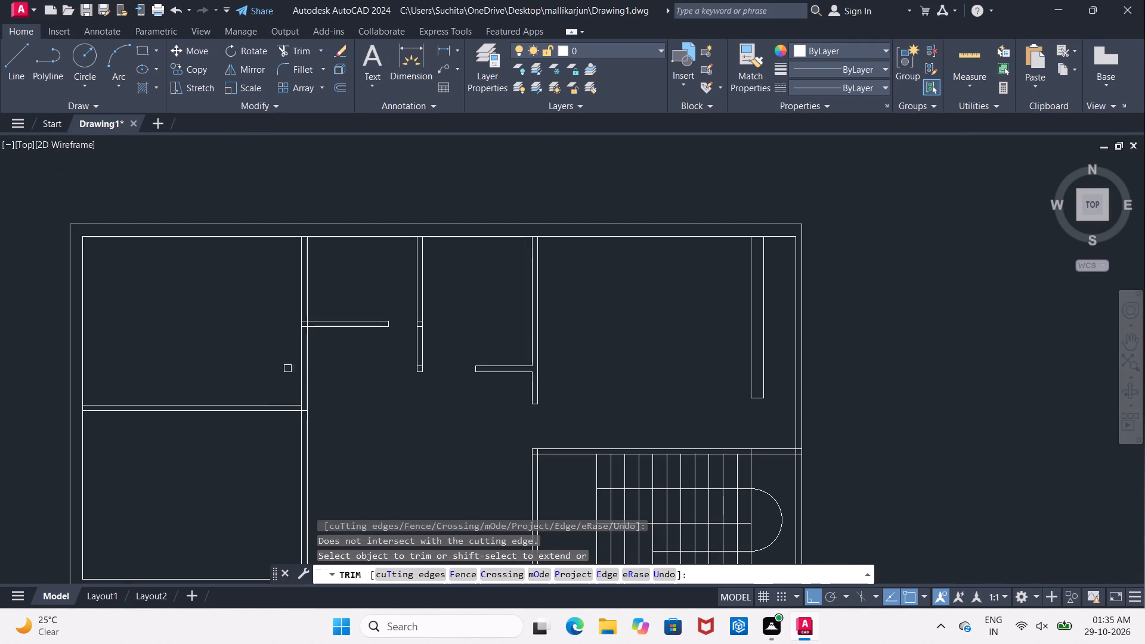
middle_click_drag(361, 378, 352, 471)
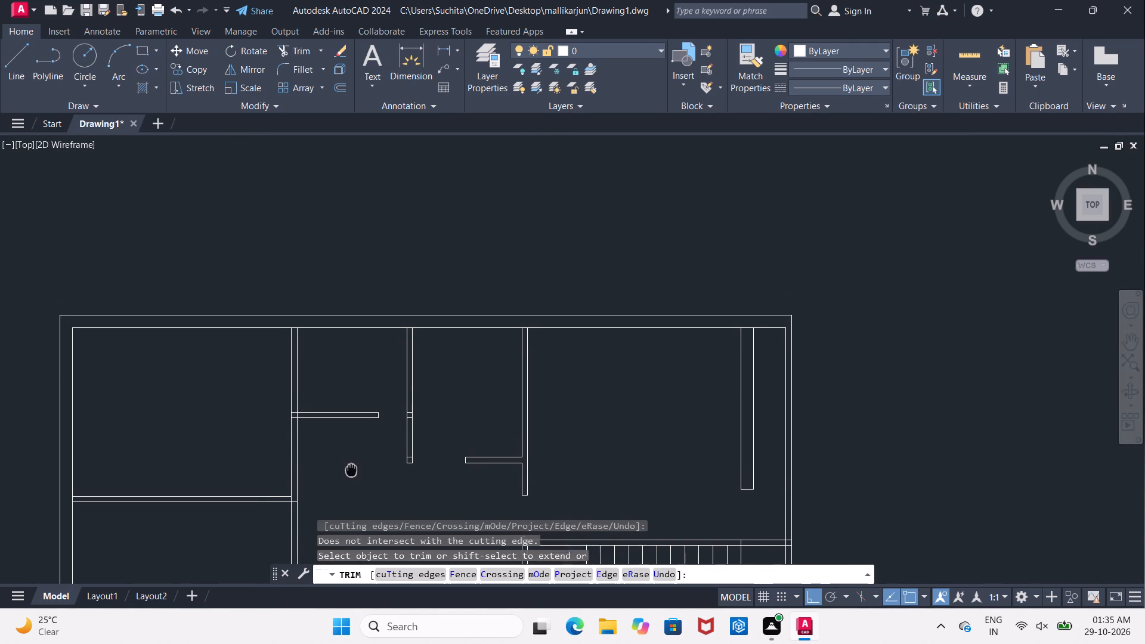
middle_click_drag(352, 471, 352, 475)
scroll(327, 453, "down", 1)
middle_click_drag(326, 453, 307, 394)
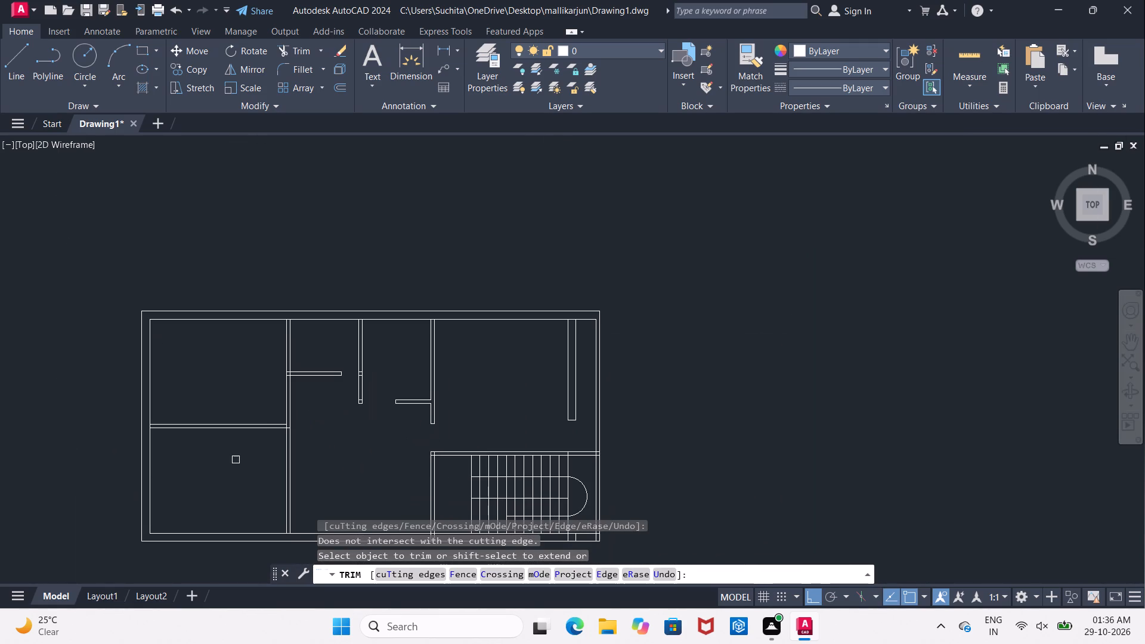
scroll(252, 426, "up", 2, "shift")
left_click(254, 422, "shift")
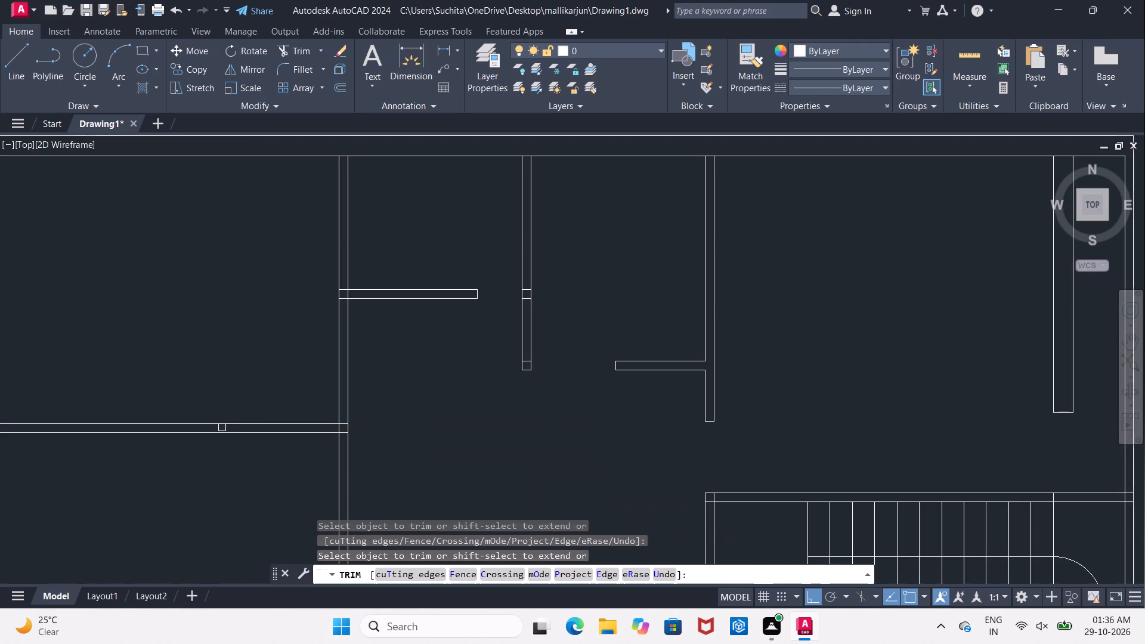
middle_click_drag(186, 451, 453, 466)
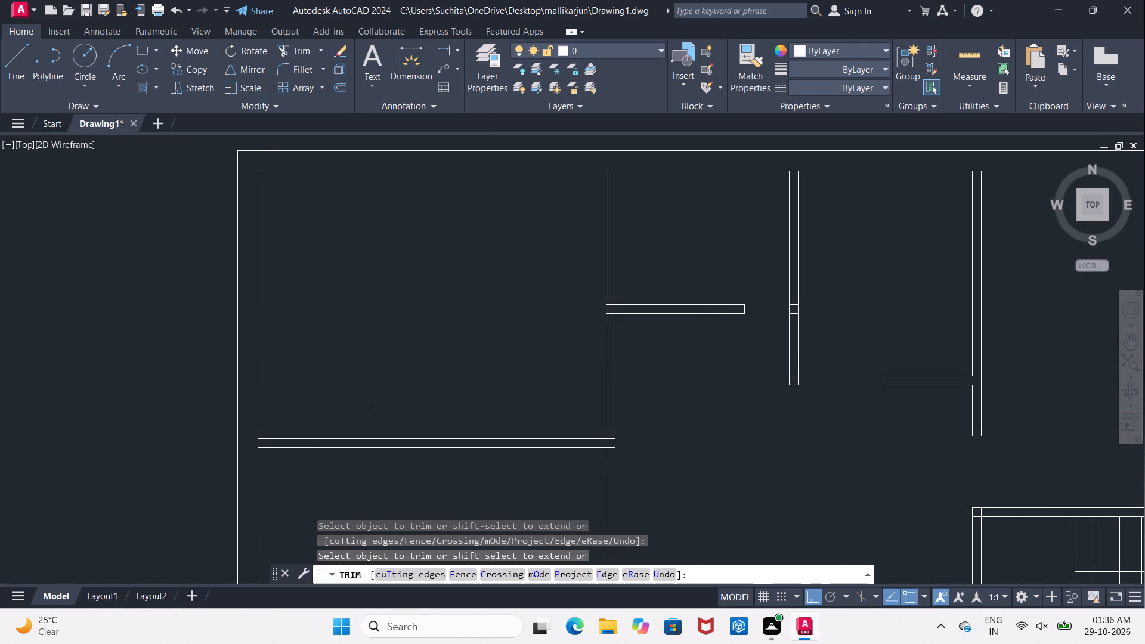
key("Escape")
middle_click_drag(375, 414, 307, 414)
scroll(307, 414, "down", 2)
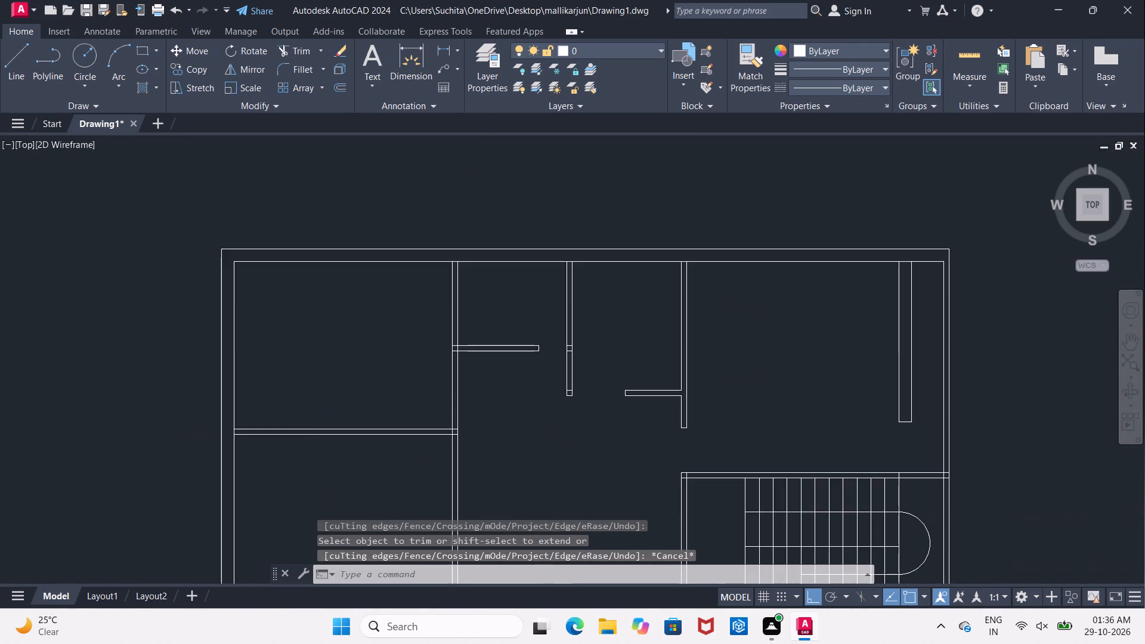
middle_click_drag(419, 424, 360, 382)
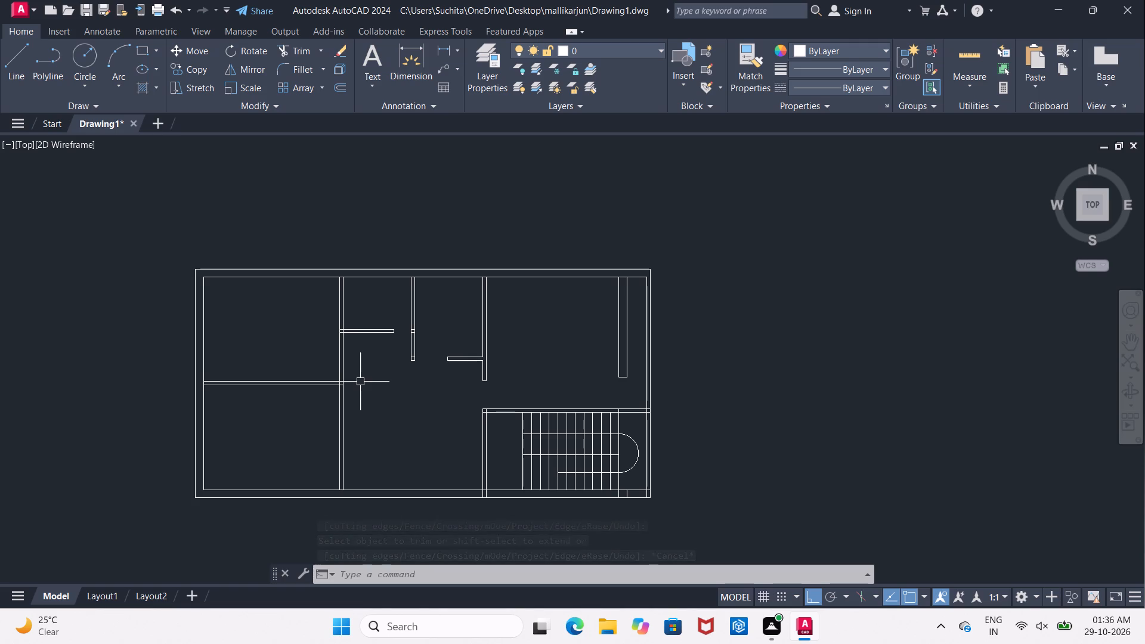
Extend both lines of the west rooms' east wall south to the outer line of the south exterior wall.
key("Escape")
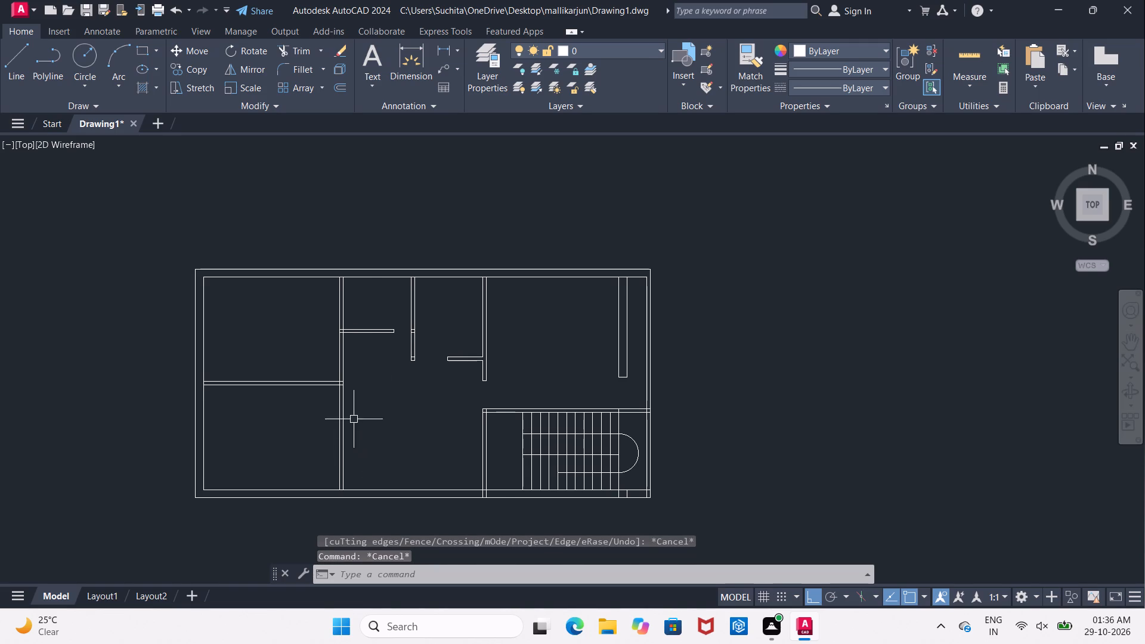
middle_click(354, 418)
middle_click_drag(366, 456, 352, 392)
key("Escape")
key("e")
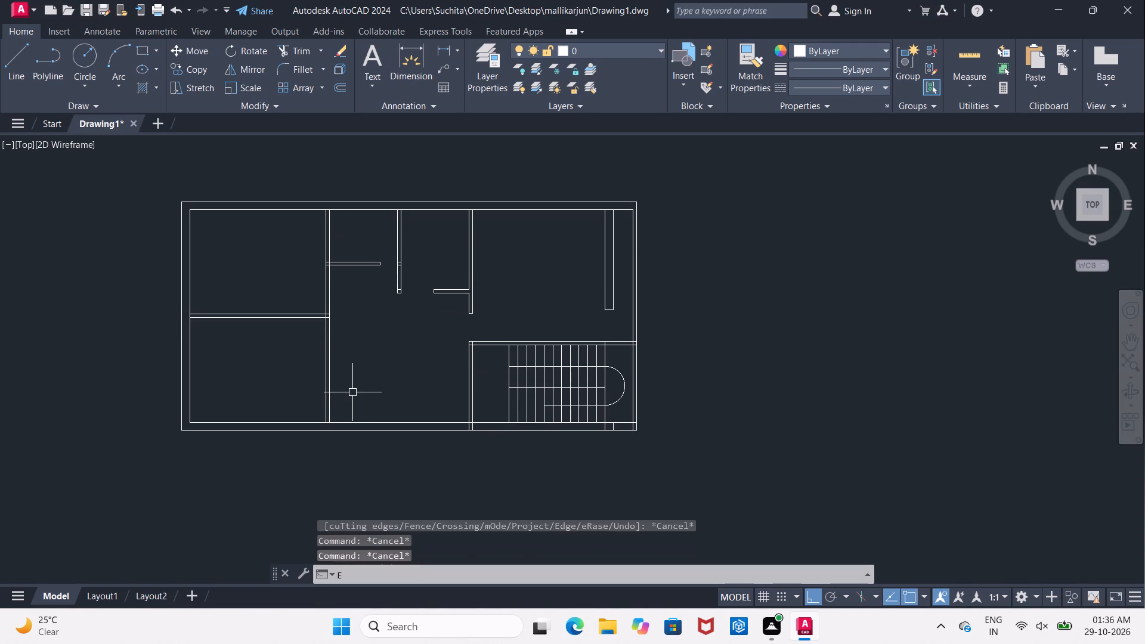
key("x")
key("space")
key("space")
scroll(337, 413, "up", 2)
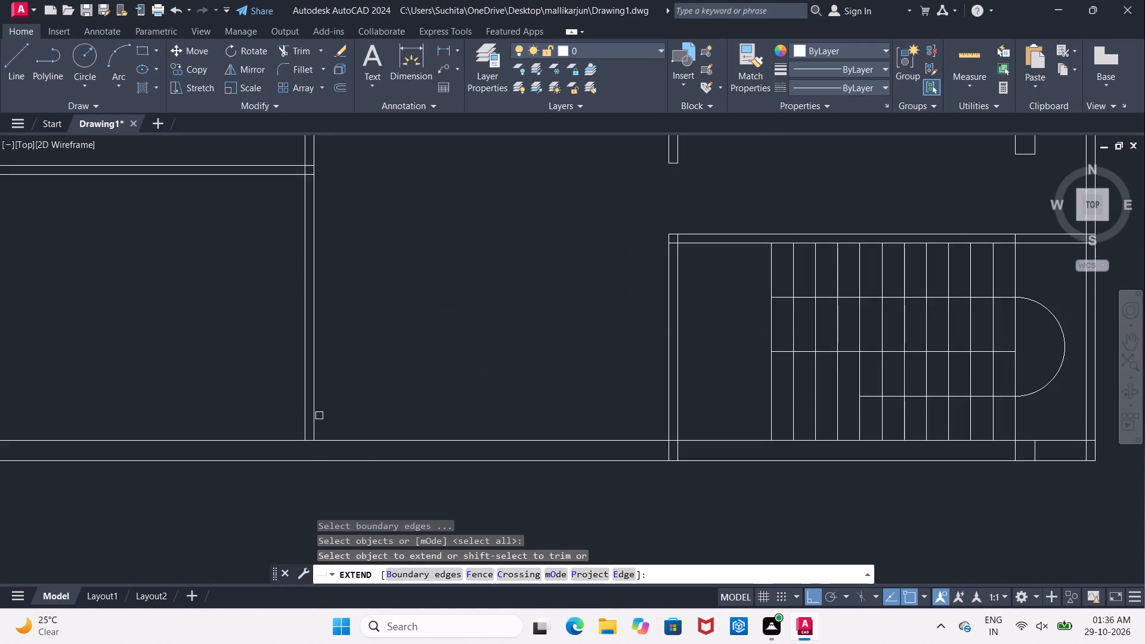
left_click(312, 421)
left_click(307, 423)
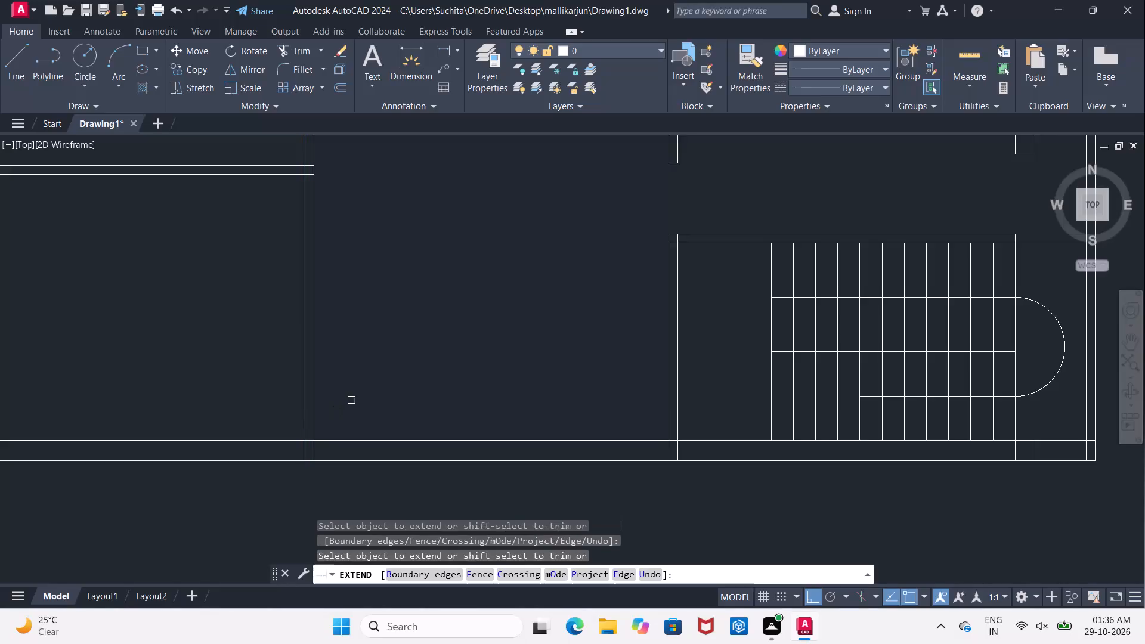
Extend the west rooms' east wall's east line and the central room's east wall's west line to the north exterior wall's outer line.
middle_click_drag(354, 402, 356, 562)
scroll(357, 410, "down", 2)
middle_click_drag(354, 426, 340, 547)
scroll(338, 388, "up", 2)
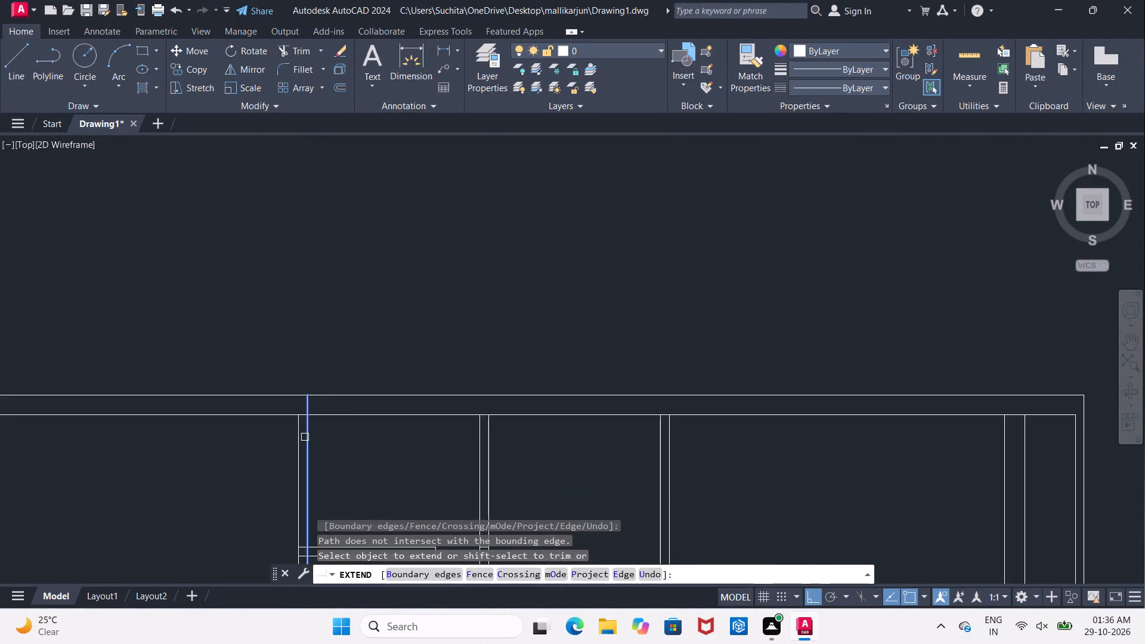
left_click(305, 437)
middle_click_drag(564, 448, 435, 423)
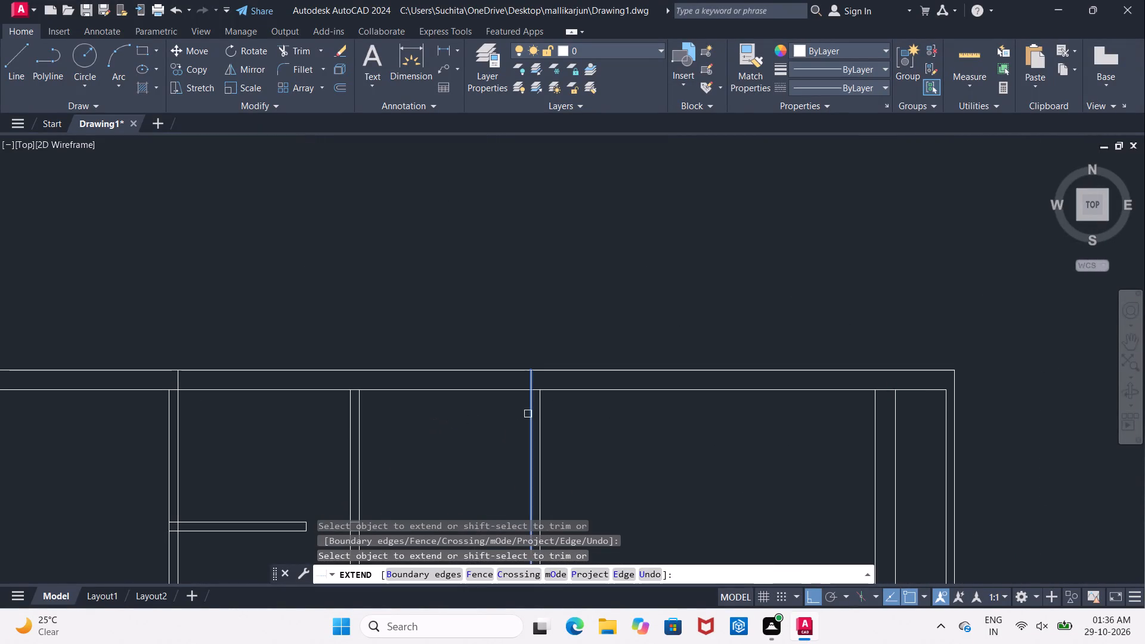
left_click(530, 413)
scroll(501, 434, "down", 1)
middle_click_drag(501, 434, 490, 243)
middle_click_drag(481, 394, 472, 264)
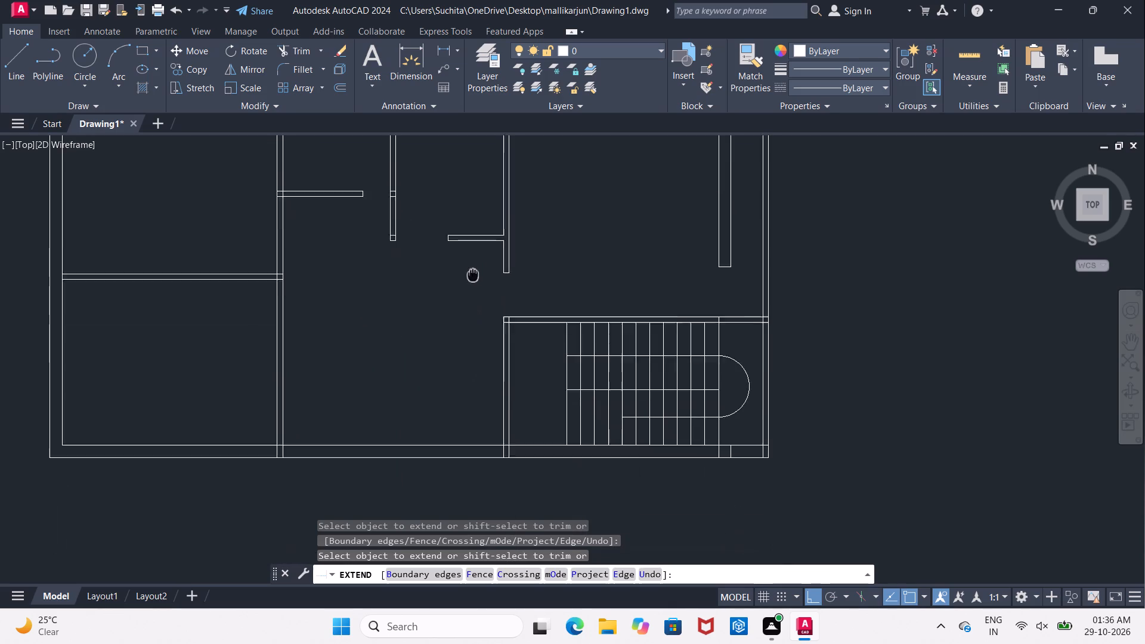
Trim the stair area's west wall's east line and the west rooms' east wall's west line out of the south exterior wall.
middle_click_drag(472, 264, 472, 262)
middle_click_drag(478, 389, 466, 371)
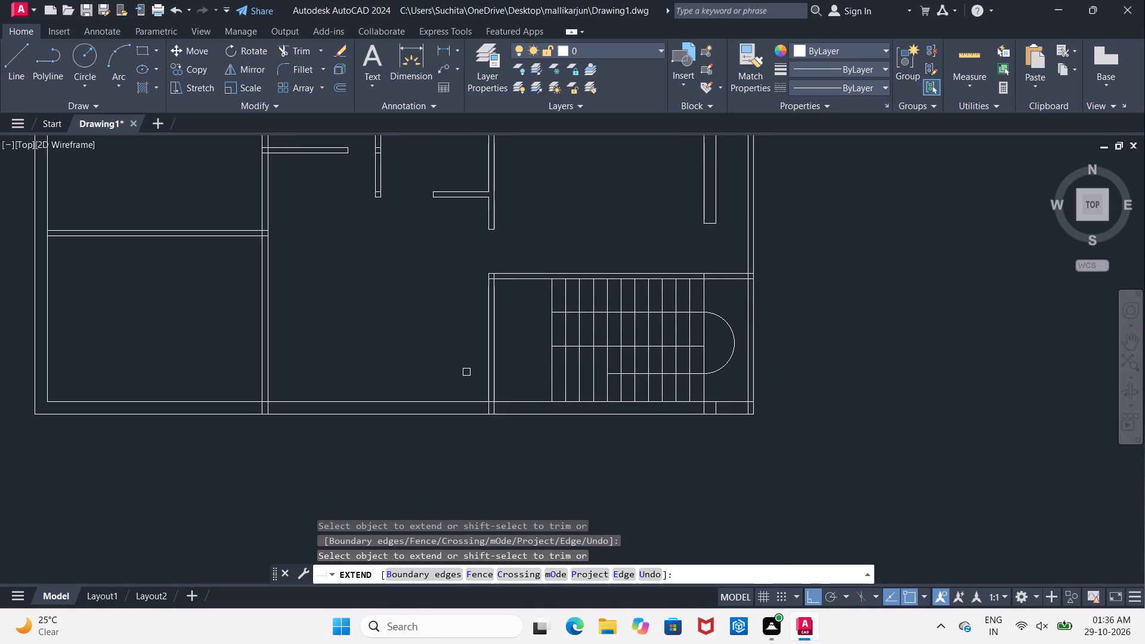
middle_click_drag(466, 374, 401, 388)
scroll(436, 441, "up", 2)
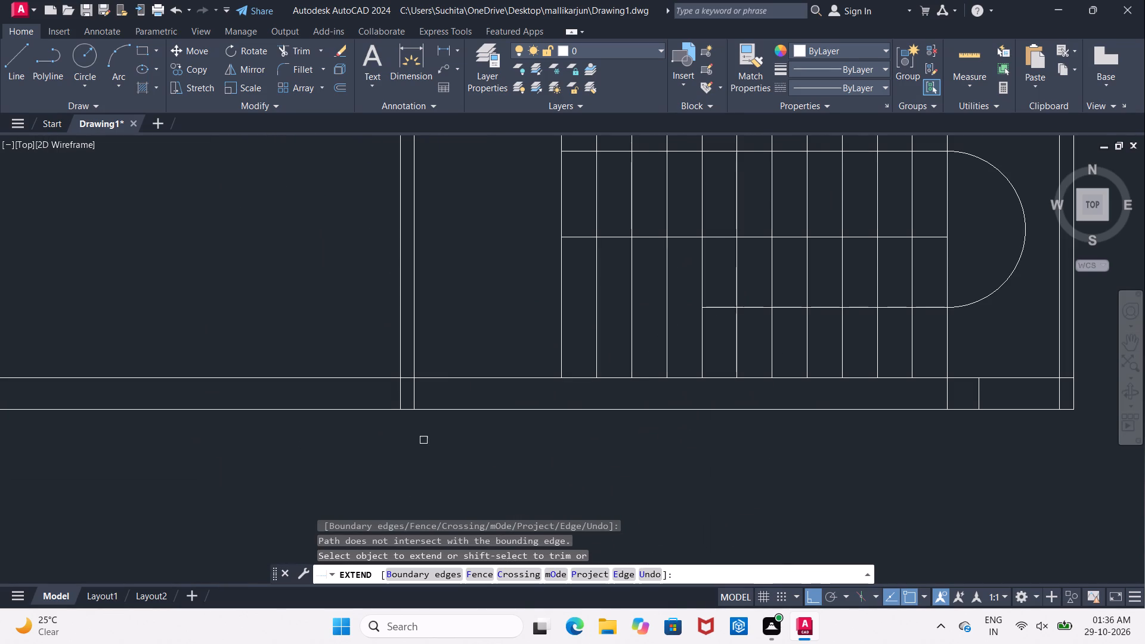
left_click(413, 395, "shift")
scroll(418, 397, "down", 2)
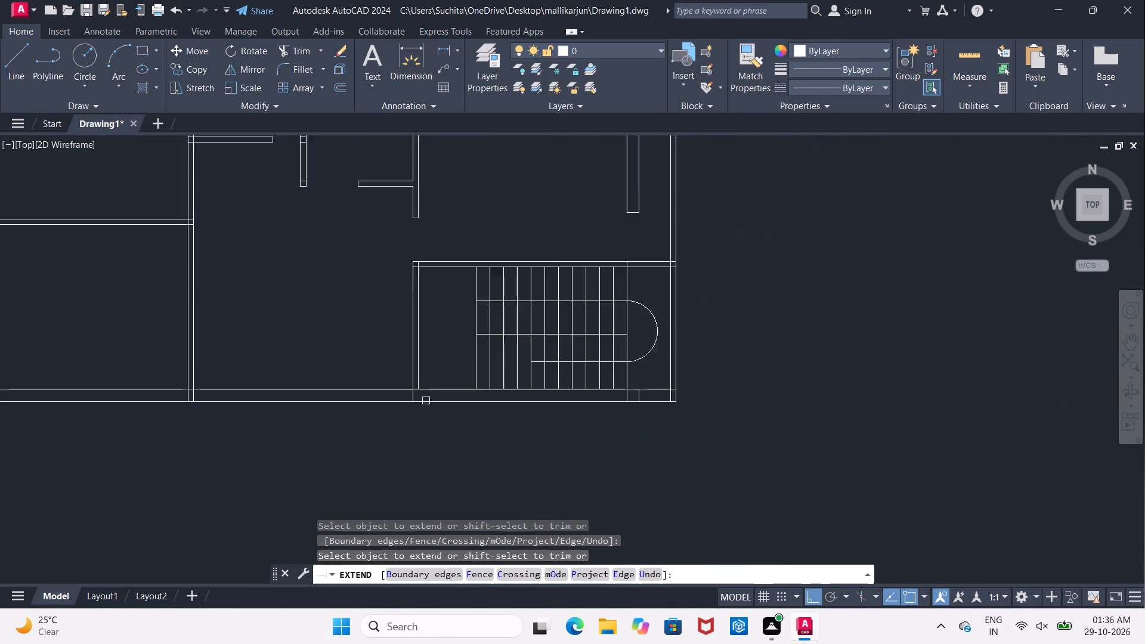
scroll(427, 401, "down", 1)
middle_click_drag(348, 341, 358, 366)
scroll(272, 435, "up", 3)
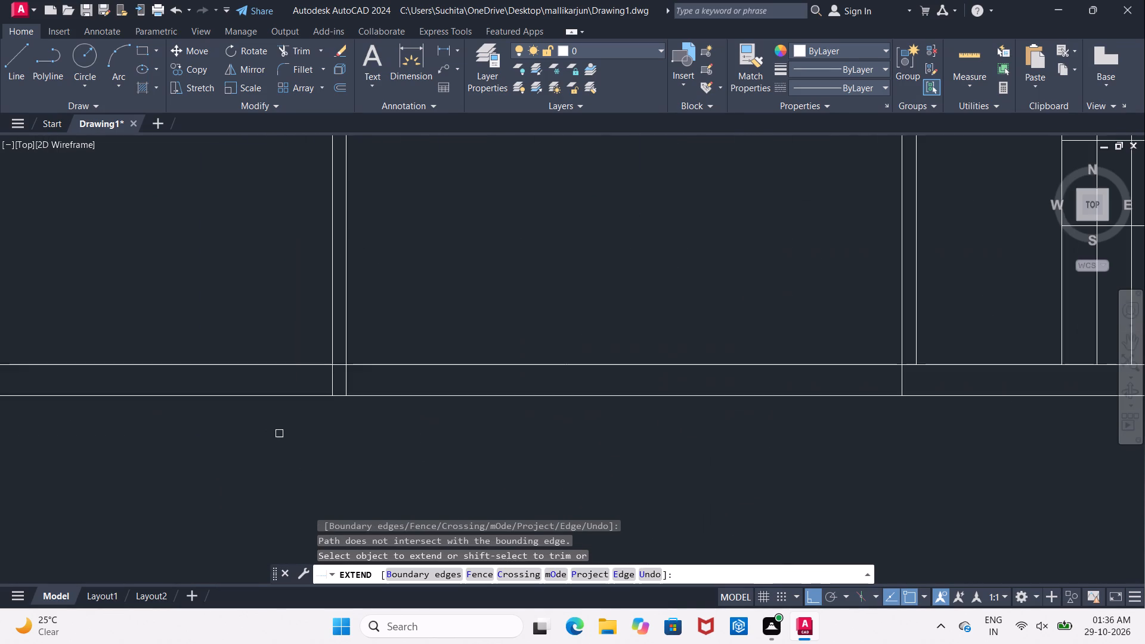
scroll(283, 434, "up", 1)
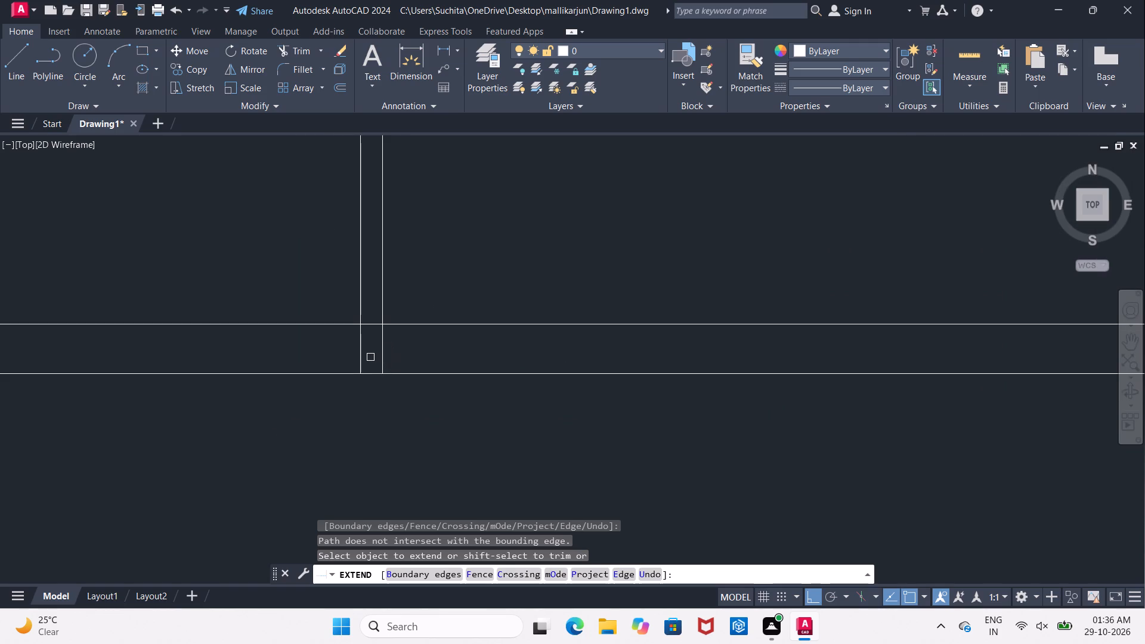
left_click(361, 353, "shift")
scroll(361, 353, "down", 4)
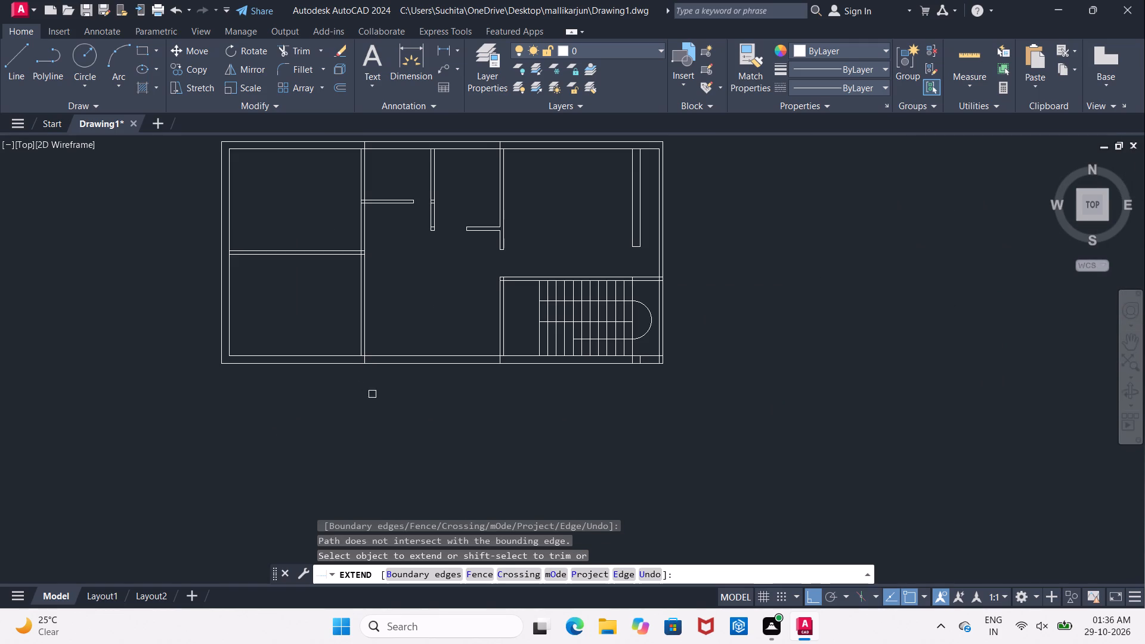
middle_click_drag(424, 331, 422, 341)
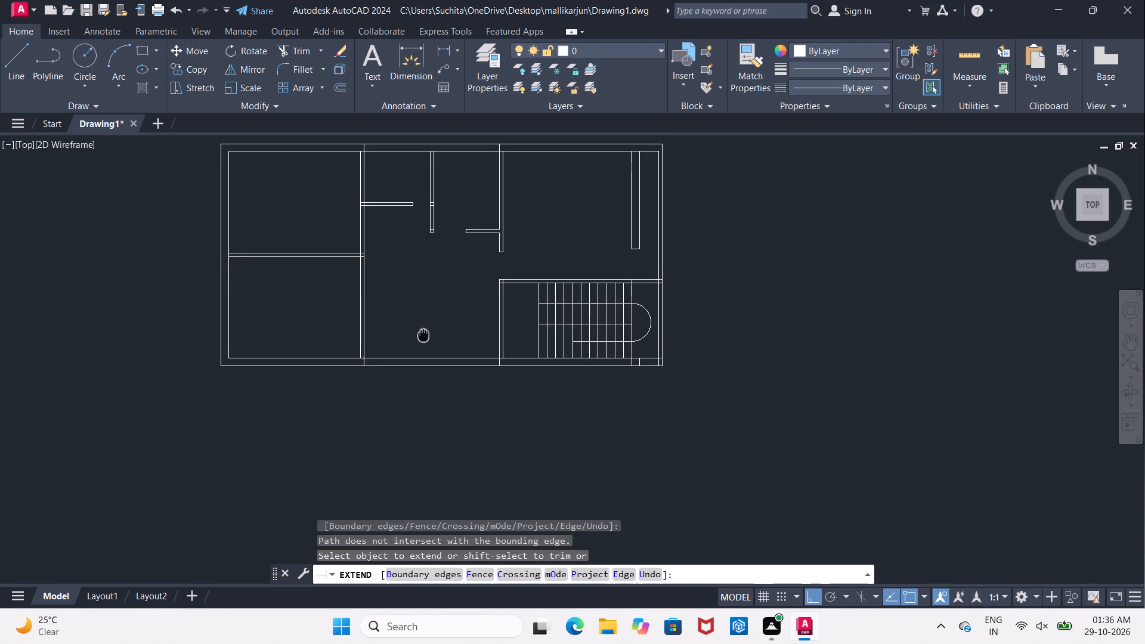
middle_click_drag(422, 341, 390, 426)
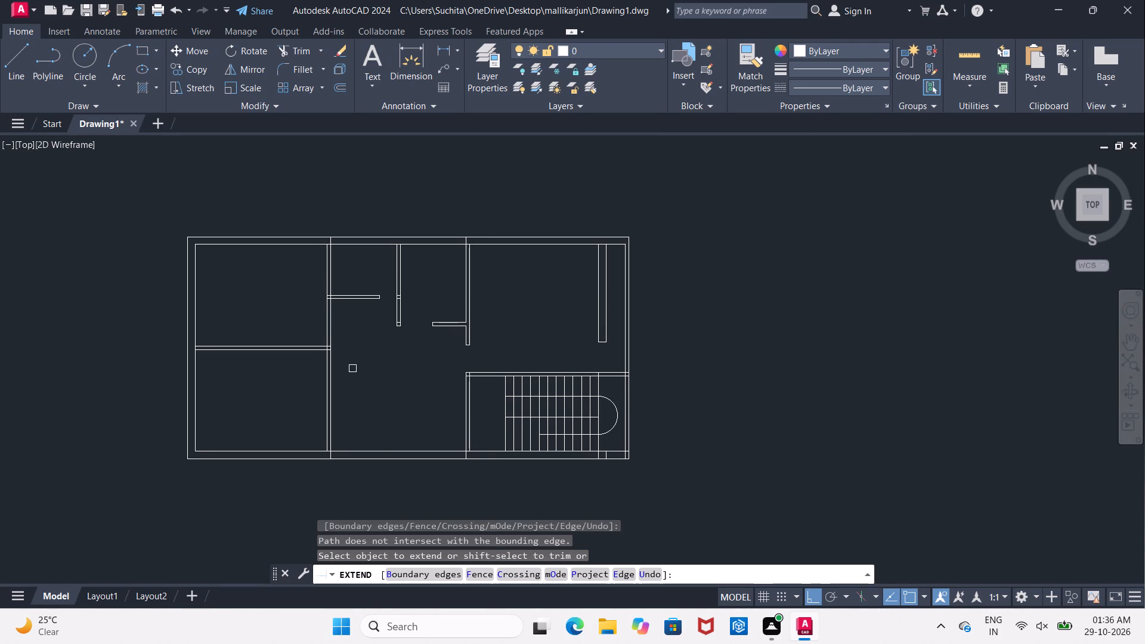
key("Escape")
Offset the west rooms' dividing wall by 4', its south line to the north and its north line to the south.
scroll(352, 363, "up", 2)
middle_click_drag(354, 361, 358, 392)
key("Escape")
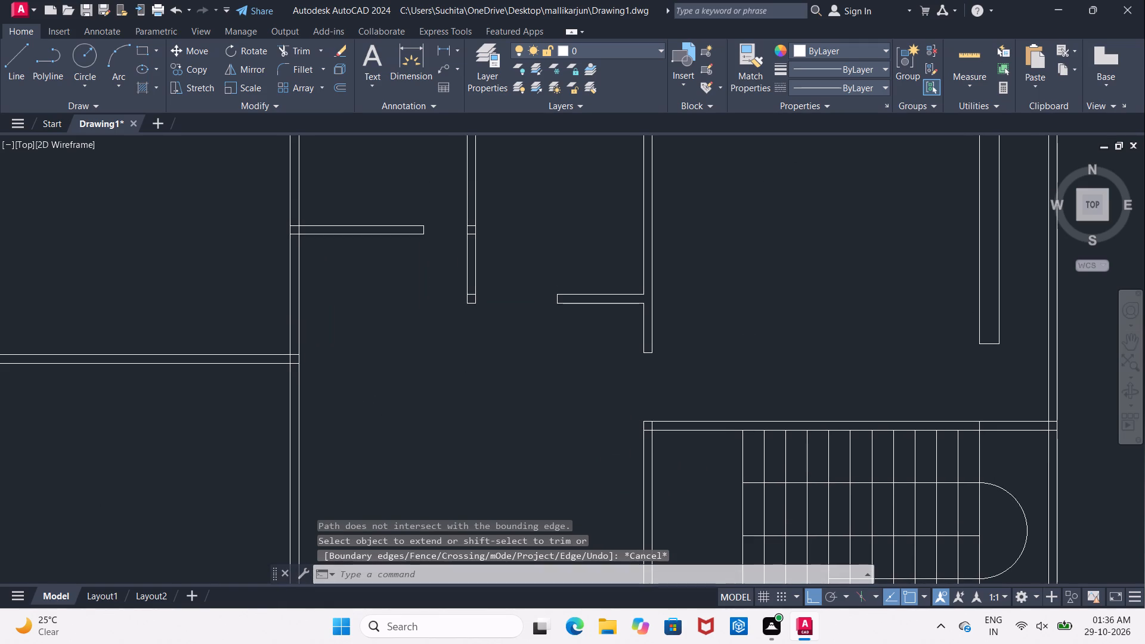
key("o")
key("Return")
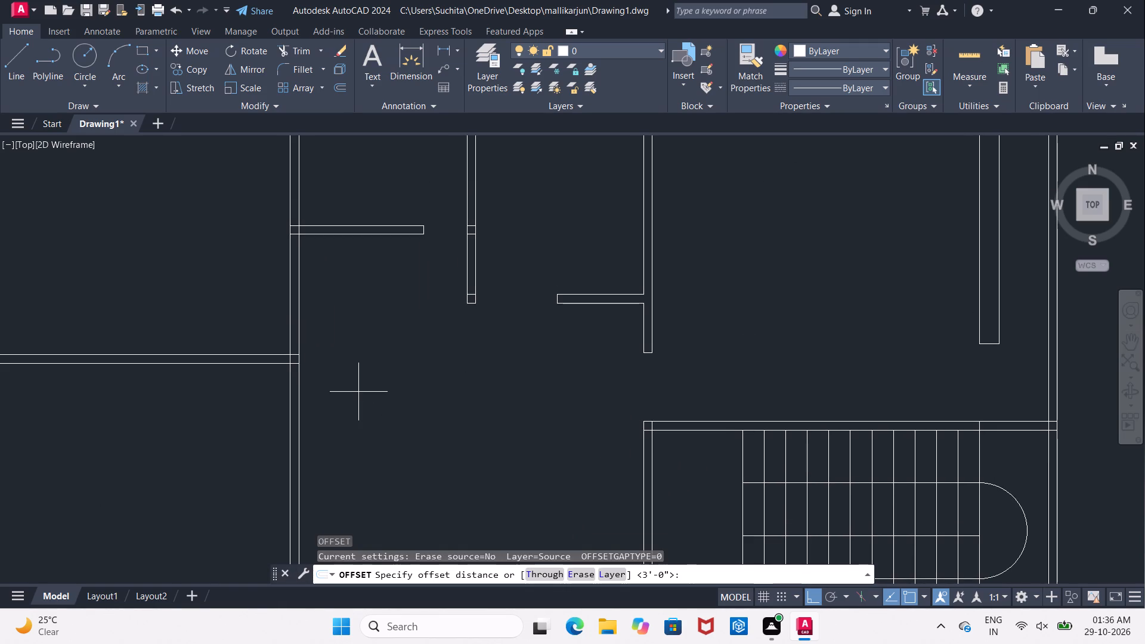
key("4")
key("apostrophe")
key("Return")
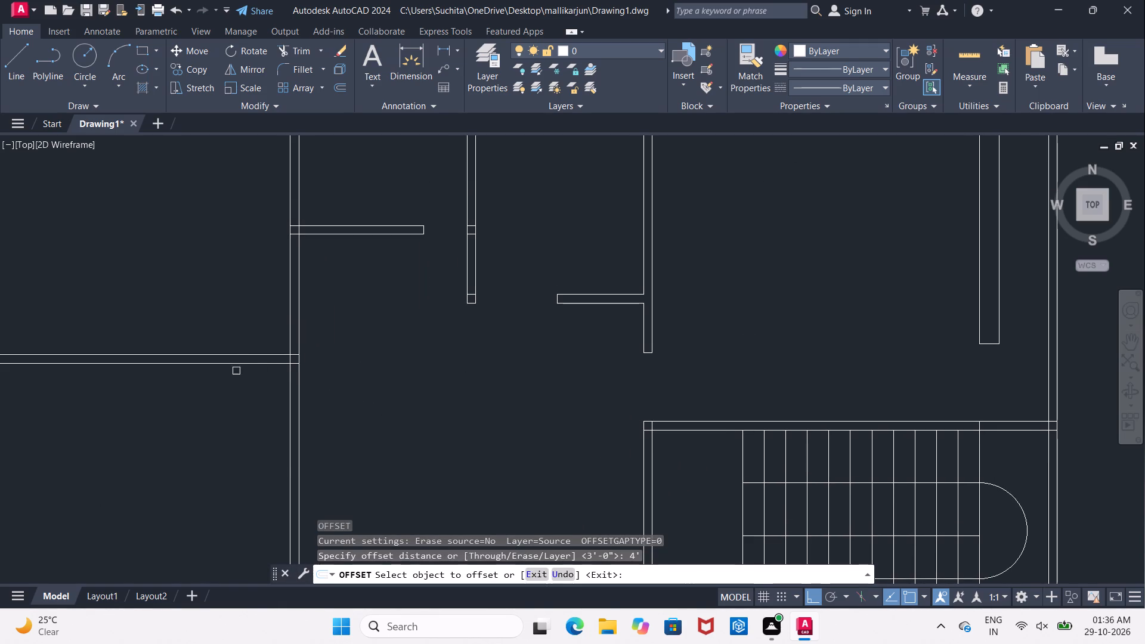
left_click(235, 366)
left_click(237, 312)
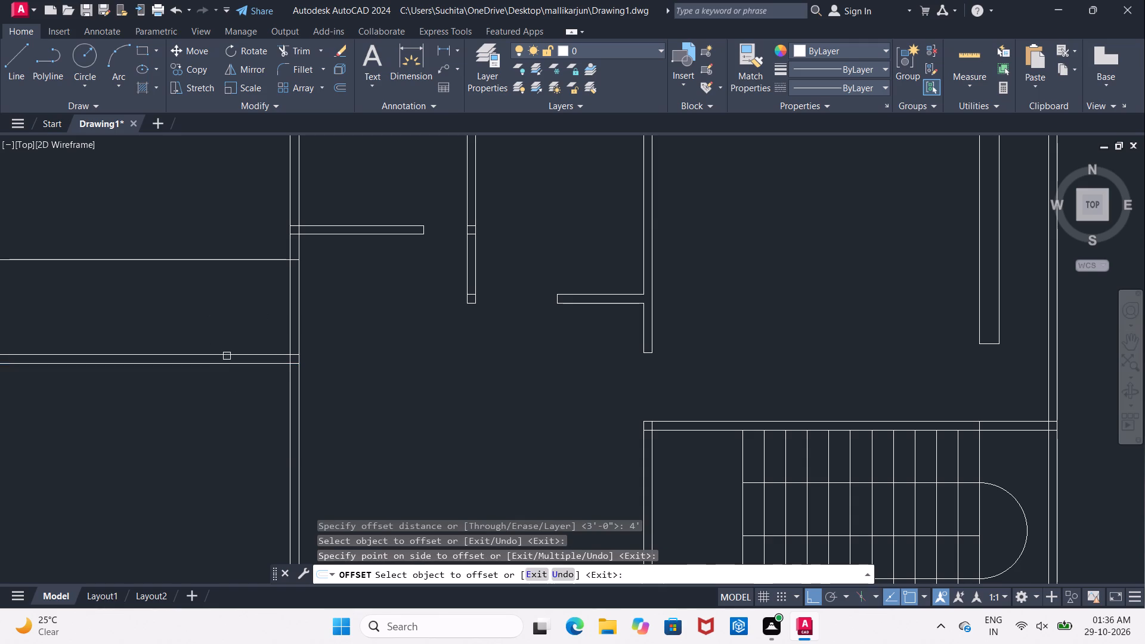
left_click(237, 355)
left_click(234, 391)
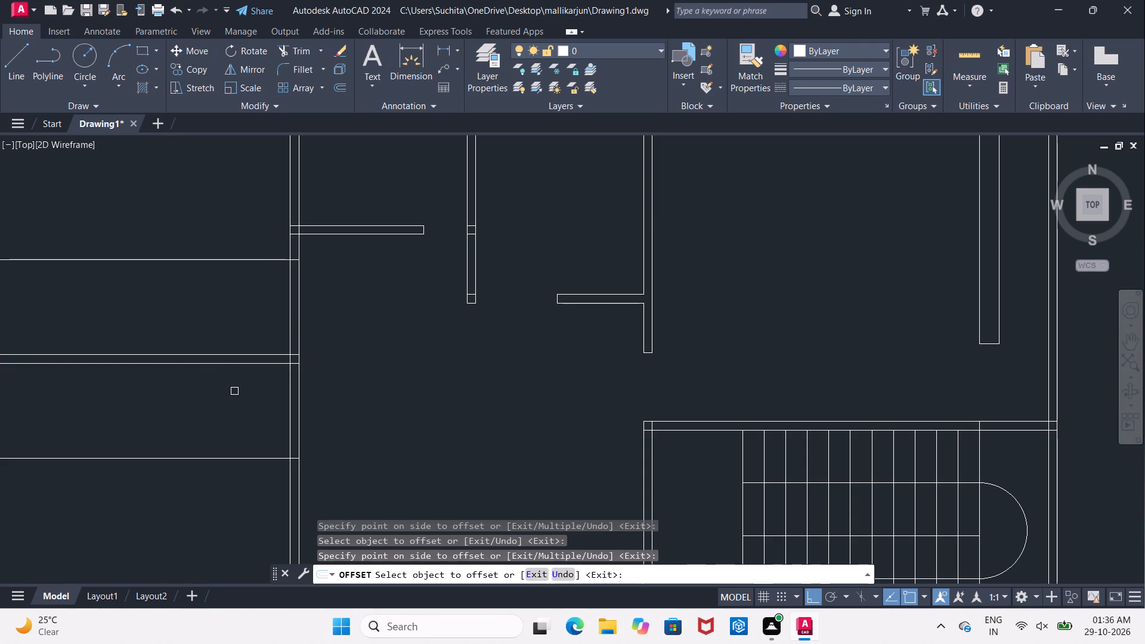
key("Escape")
Trim the west rooms' east wall into two door openings beside the dividing wall and remove the leftover 4' offset lines.
type("TR")
key("space")
key("space")
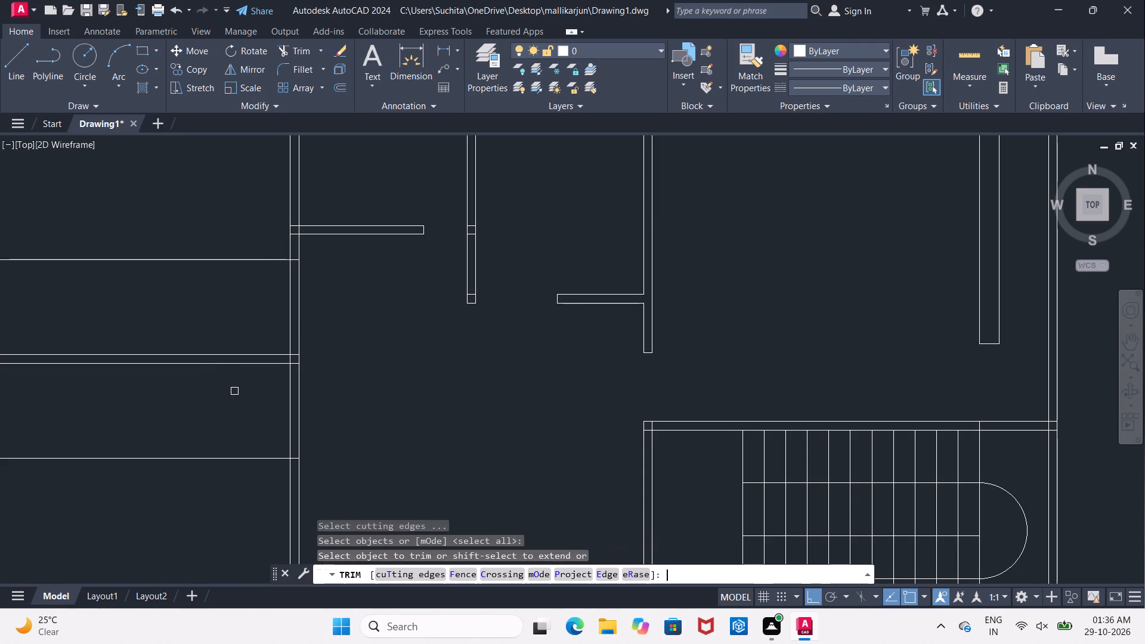
left_click(228, 313)
left_click(325, 310)
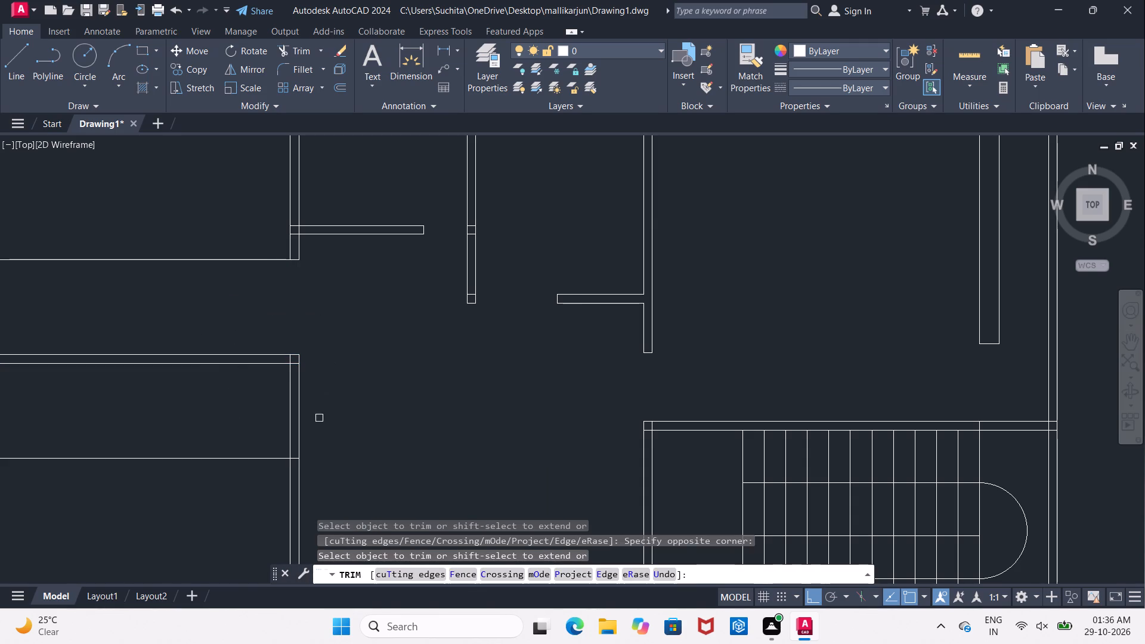
left_click_drag(196, 420, 205, 420)
left_click(359, 417)
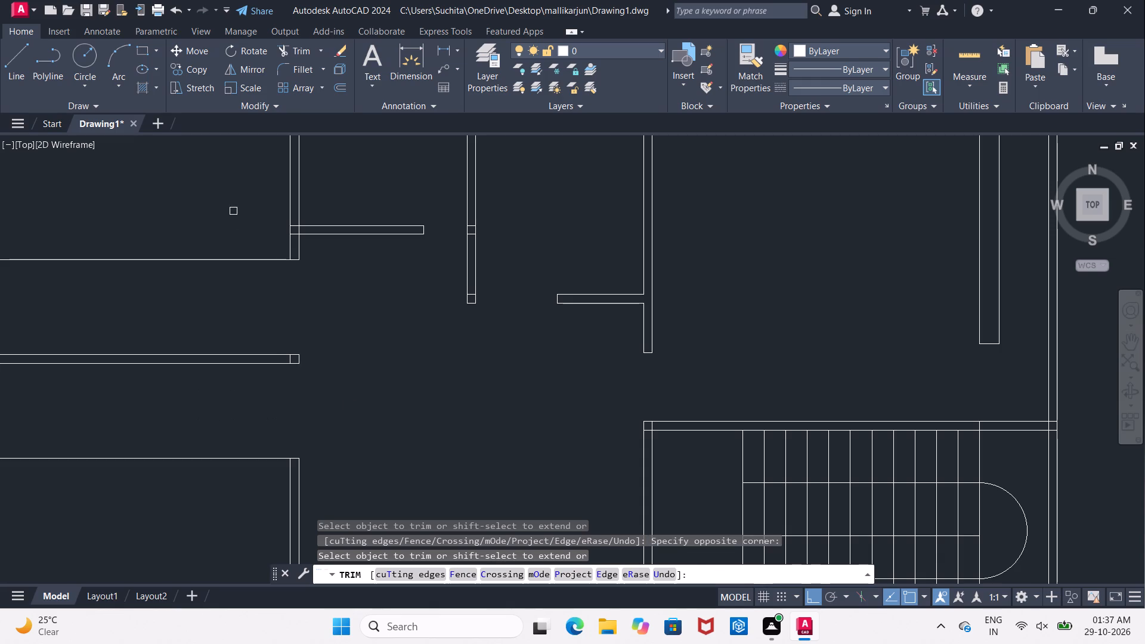
left_click_drag(232, 207, 236, 240)
left_click(239, 302)
left_click_drag(238, 427, 240, 450)
left_click(241, 498)
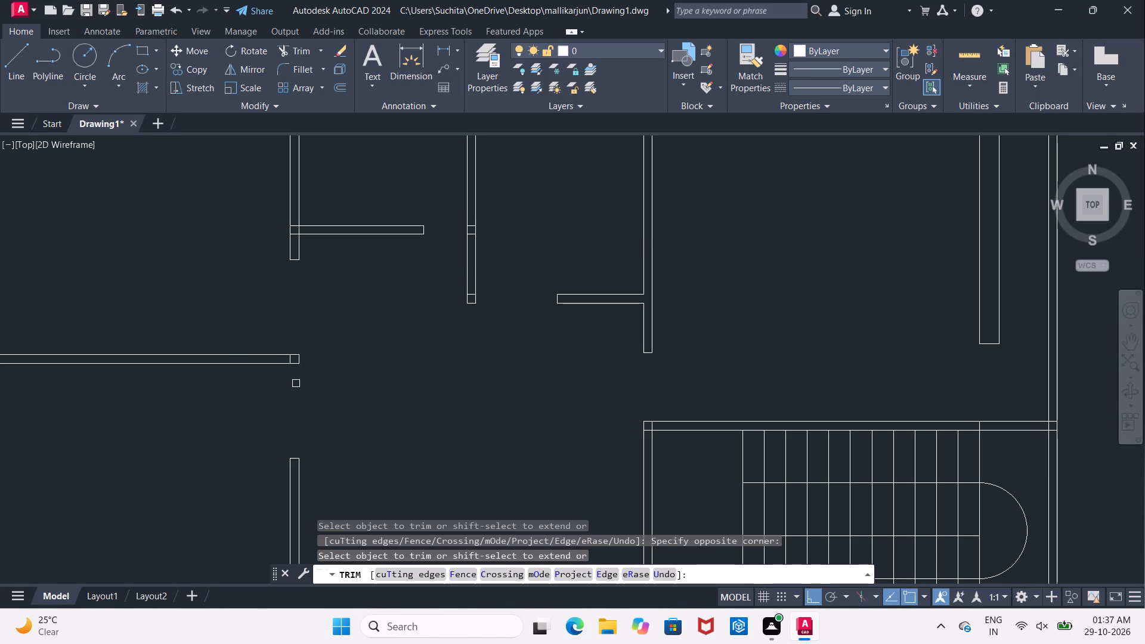
key("Escape")
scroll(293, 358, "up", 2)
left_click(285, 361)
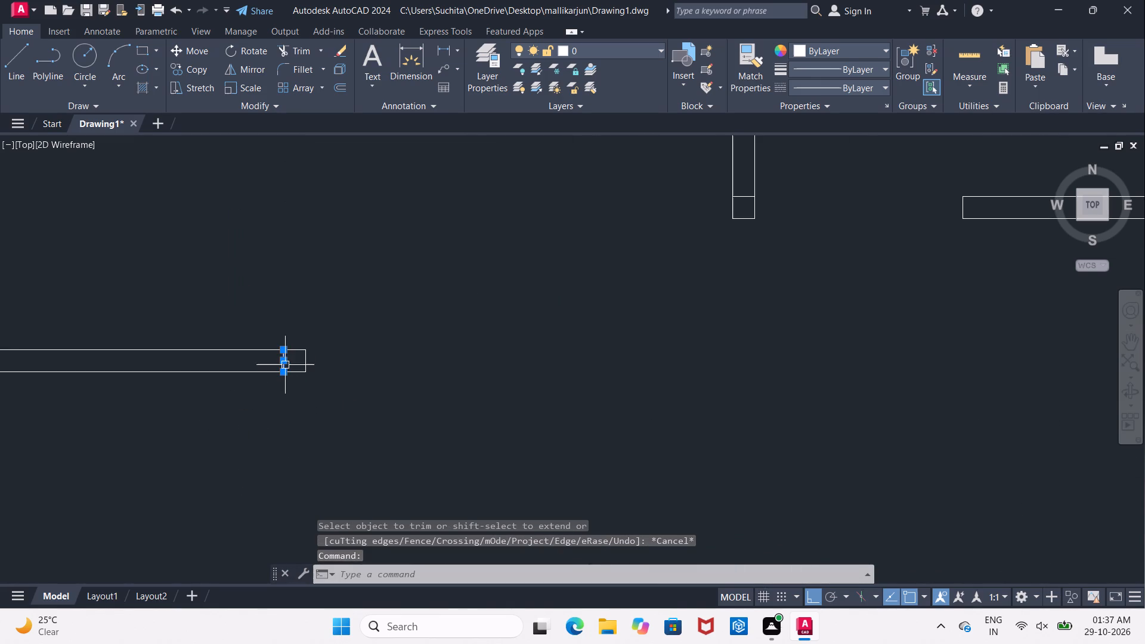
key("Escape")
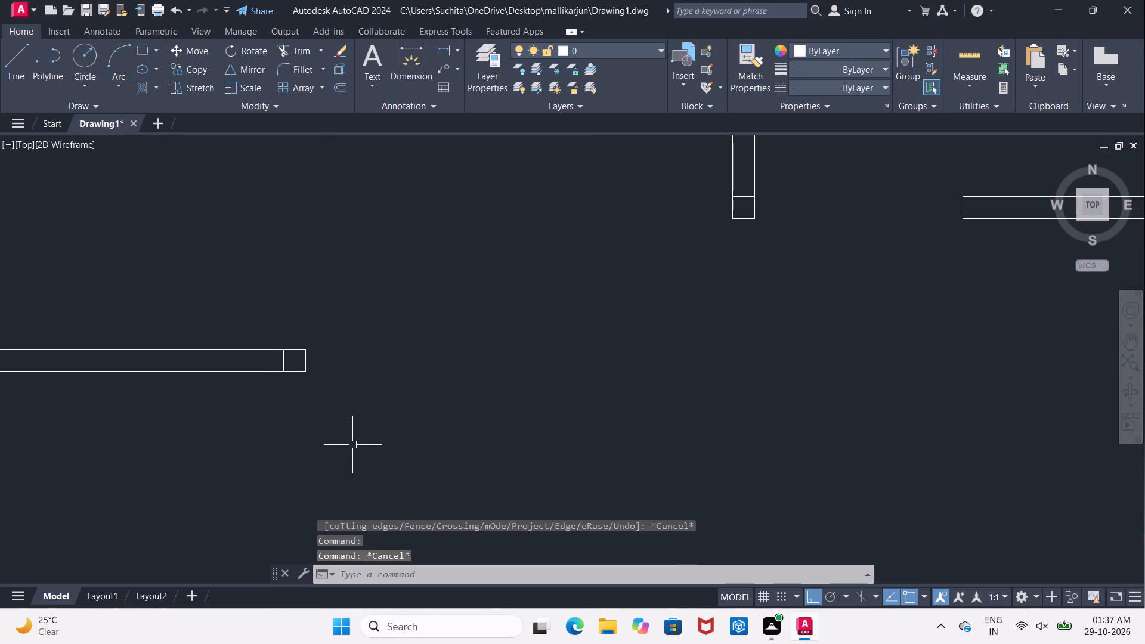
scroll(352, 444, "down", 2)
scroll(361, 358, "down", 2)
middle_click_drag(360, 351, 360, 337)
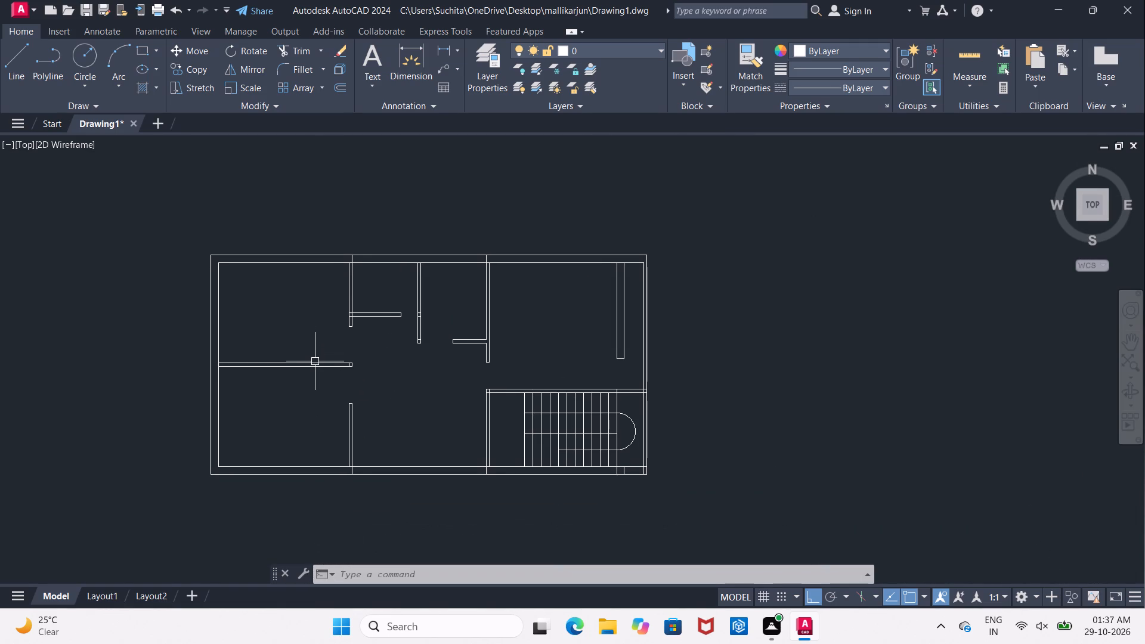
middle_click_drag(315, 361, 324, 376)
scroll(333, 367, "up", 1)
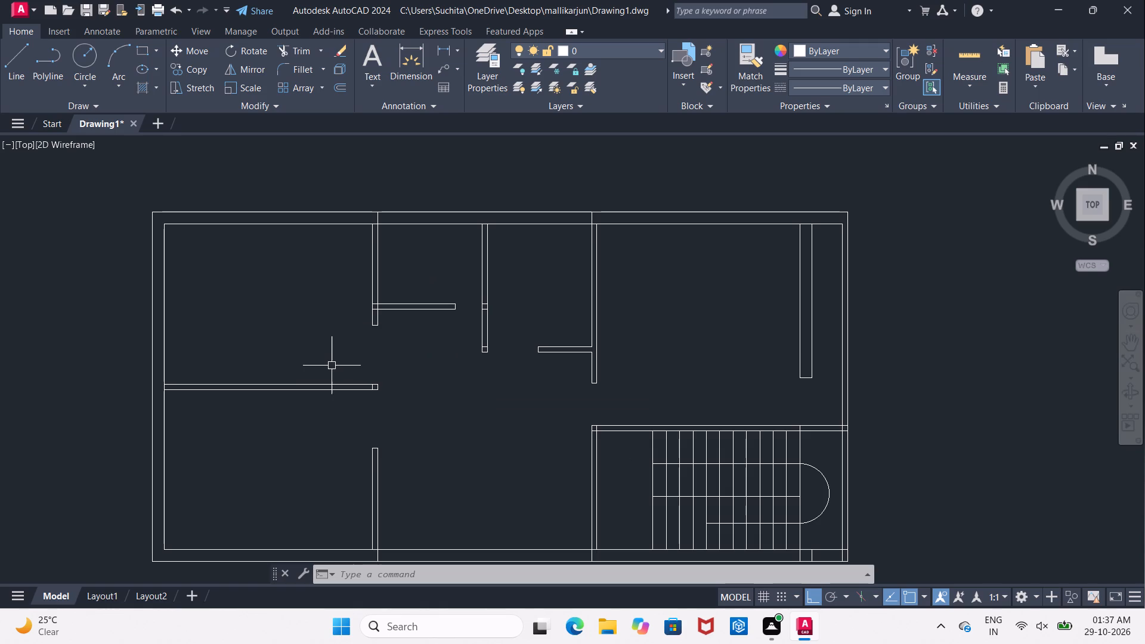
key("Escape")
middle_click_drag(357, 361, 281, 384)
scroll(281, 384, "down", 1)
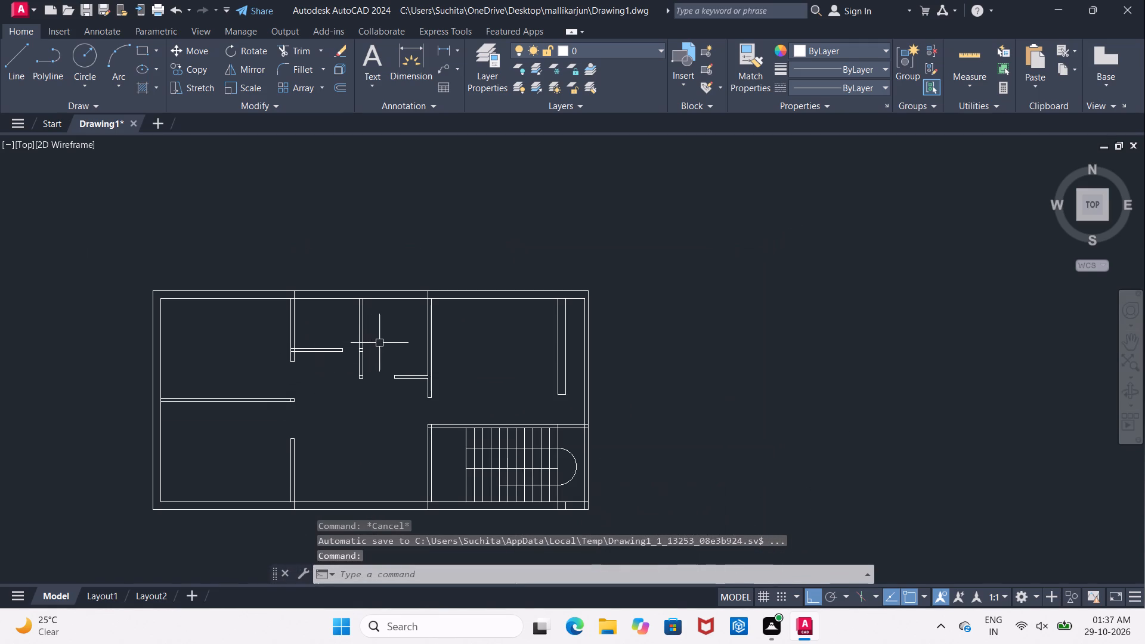
Offset the central northeast room's east wall line 2' west and the north exterior wall's inner line 2' south.
scroll(386, 338, "up", 3)
middle_click_drag(414, 329, 295, 342)
key("Escape")
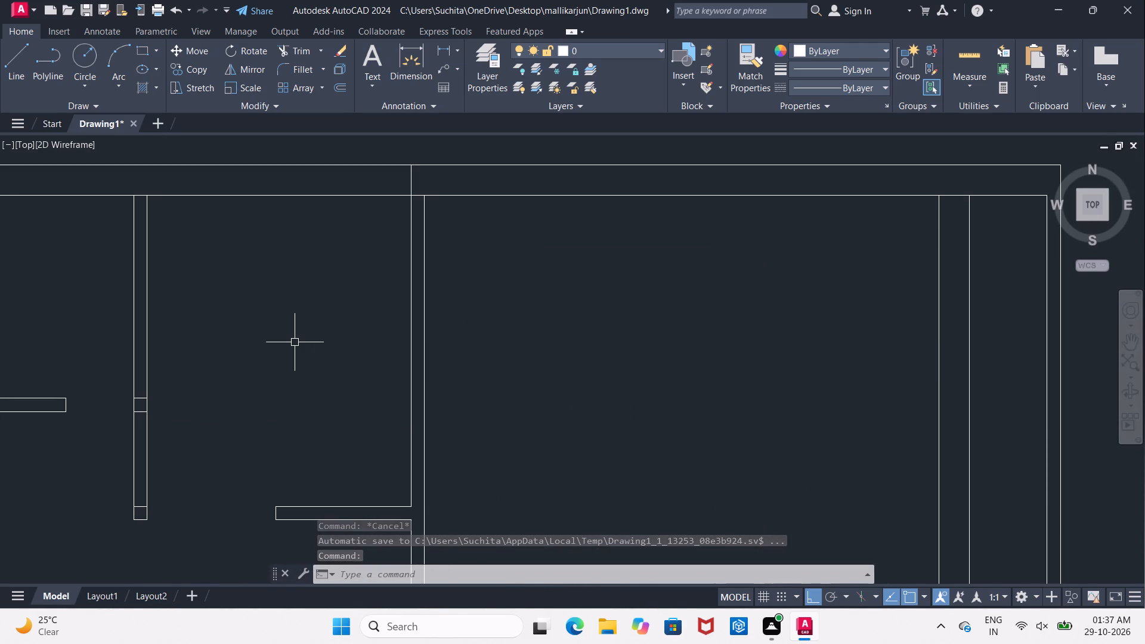
key("o")
key("Return")
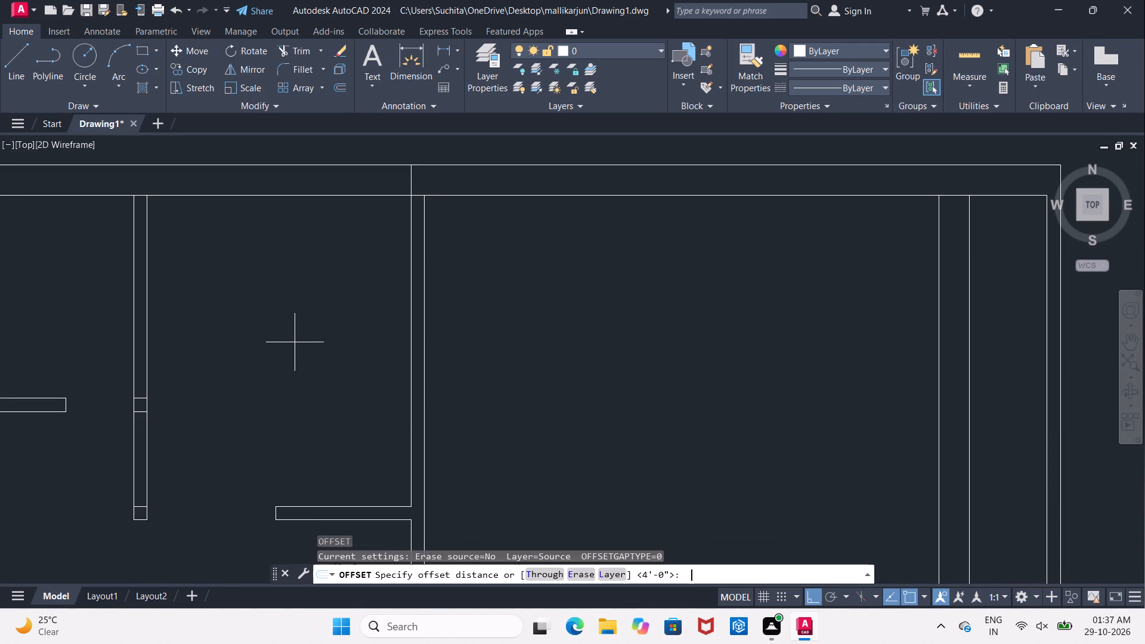
type("2'")
key("Return")
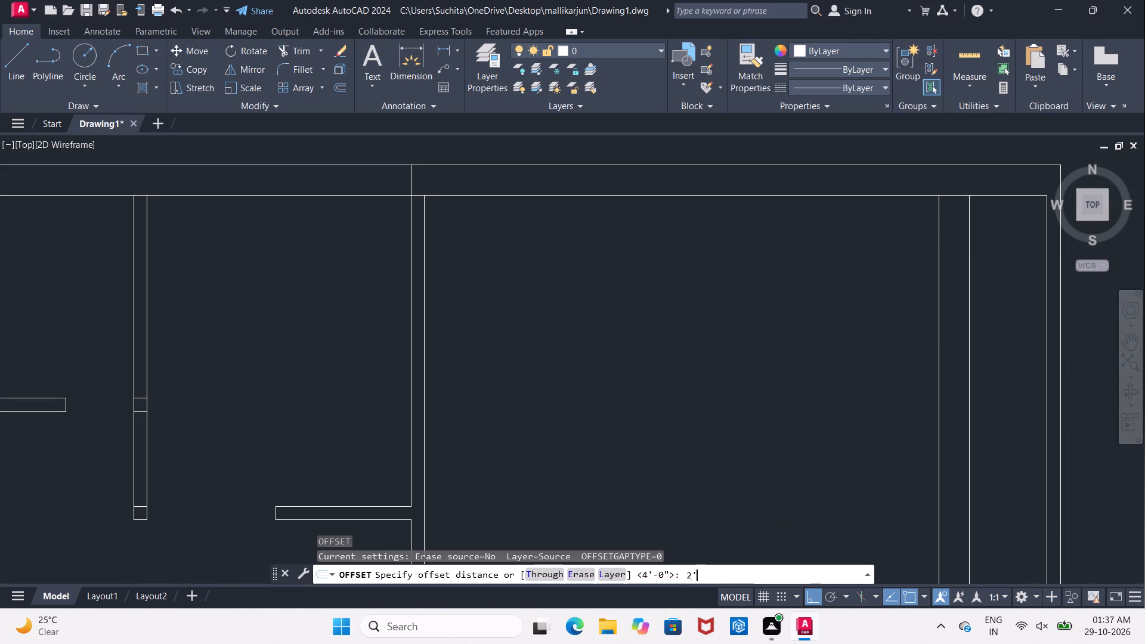
left_click(411, 388)
left_click(327, 391)
left_click(274, 197)
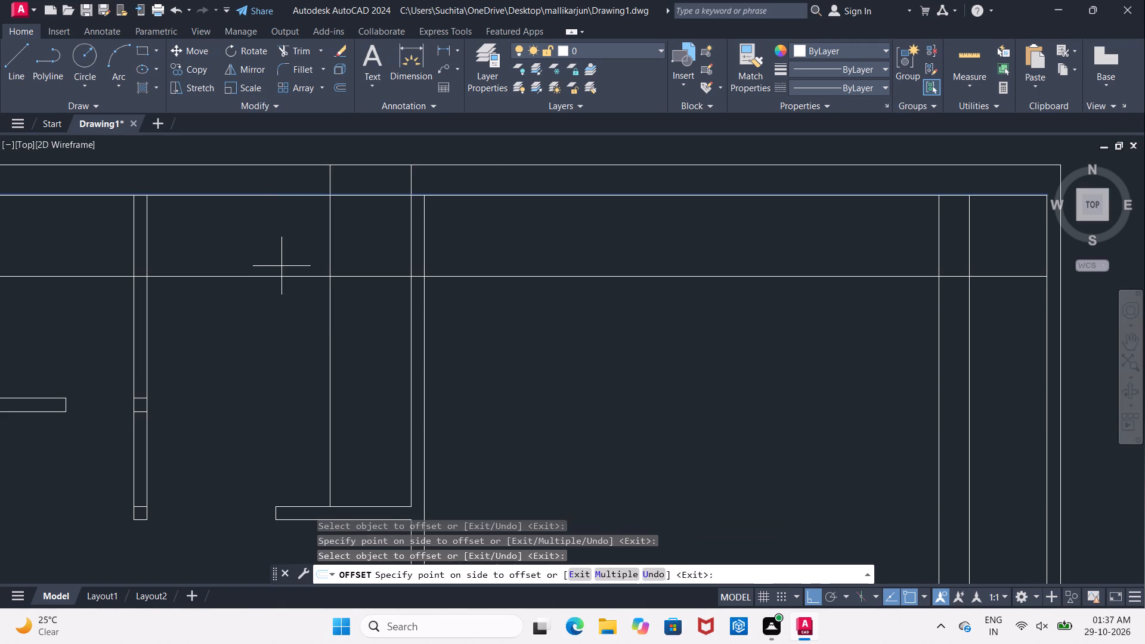
left_click(283, 278)
key("Escape")
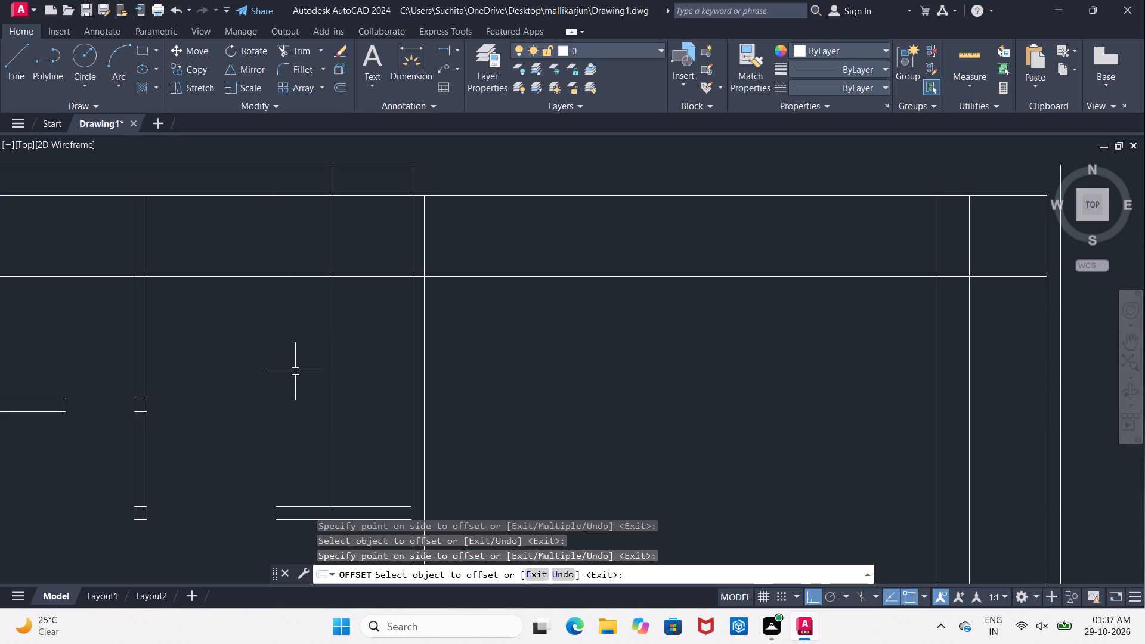
Trim the 2' offset lines to an L-shaped outline along the central northeast room's north and east walls, clearing the wall crossings.
type("TR")
key("space")
key("space")
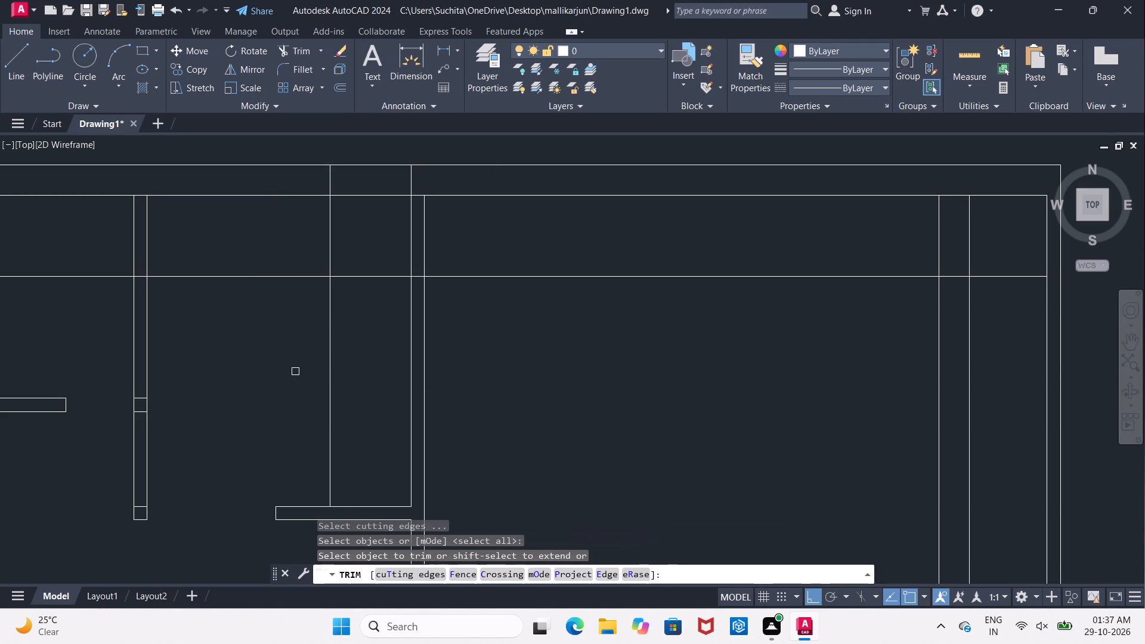
left_click(329, 241)
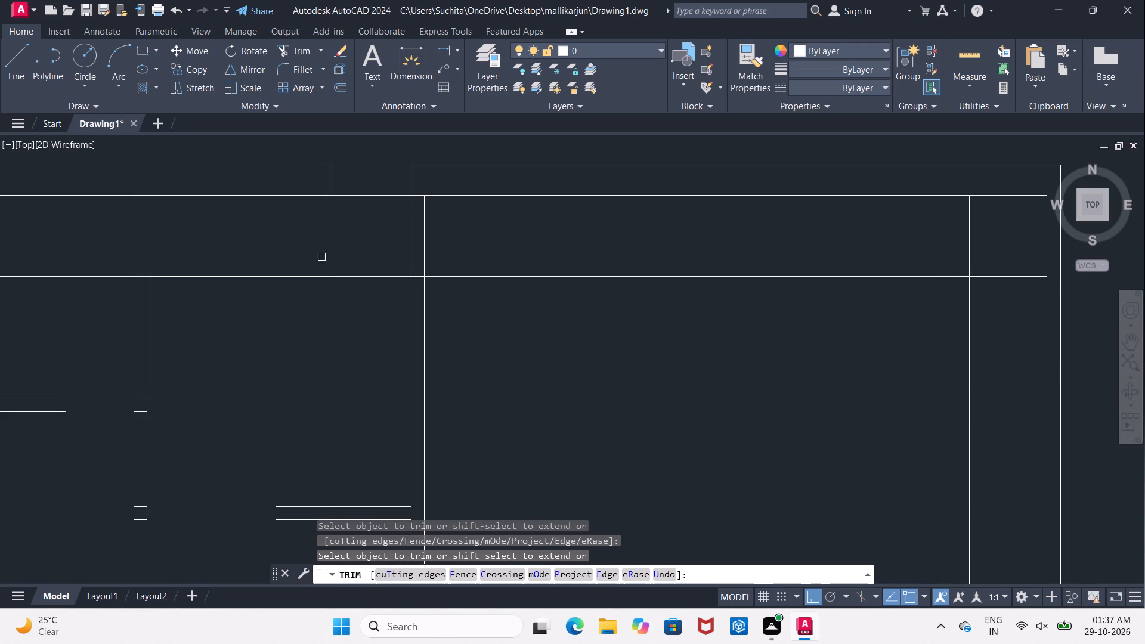
left_click(368, 276)
left_click(487, 275)
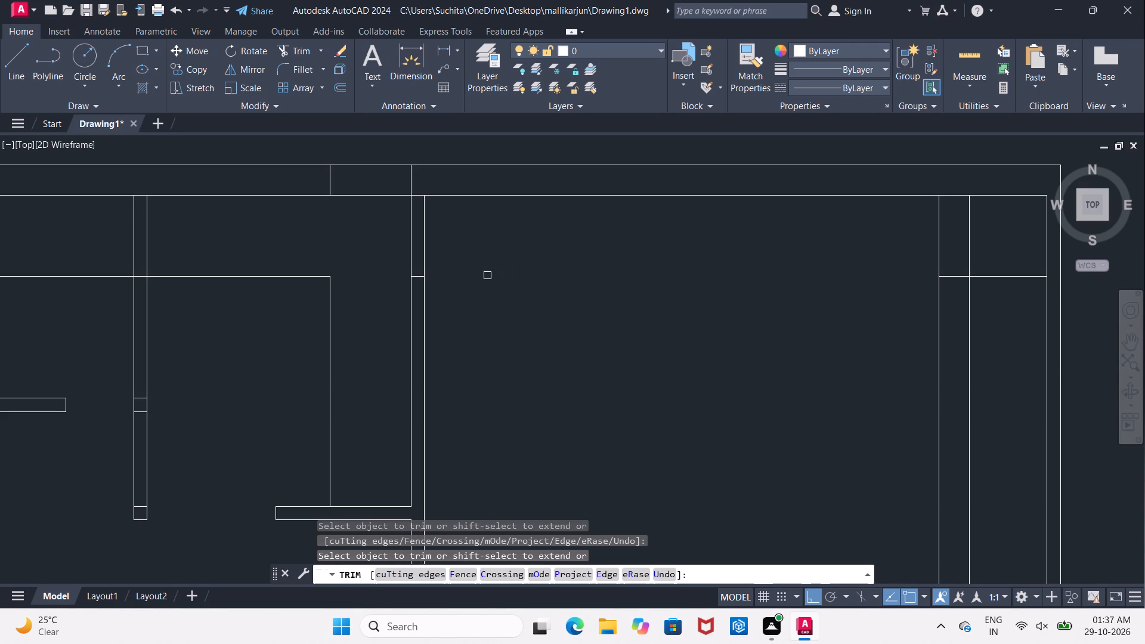
left_click(139, 277)
key("Escape")
Select the leftover 2' offset segments west of the central partition and at the plan's east end.
left_click(81, 275)
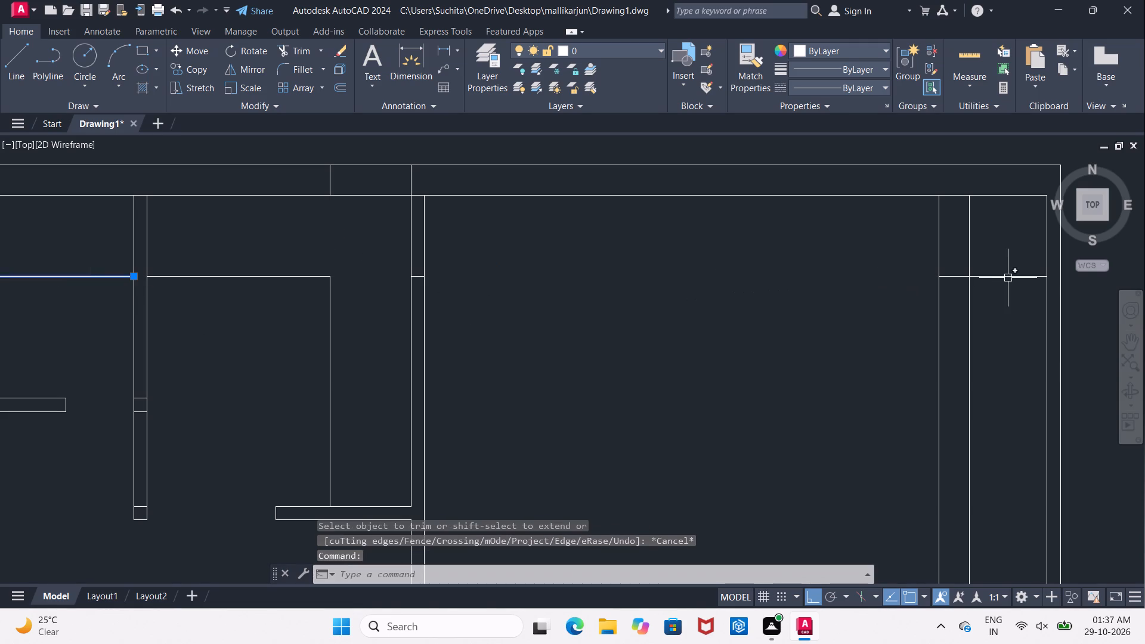
left_click(1008, 278)
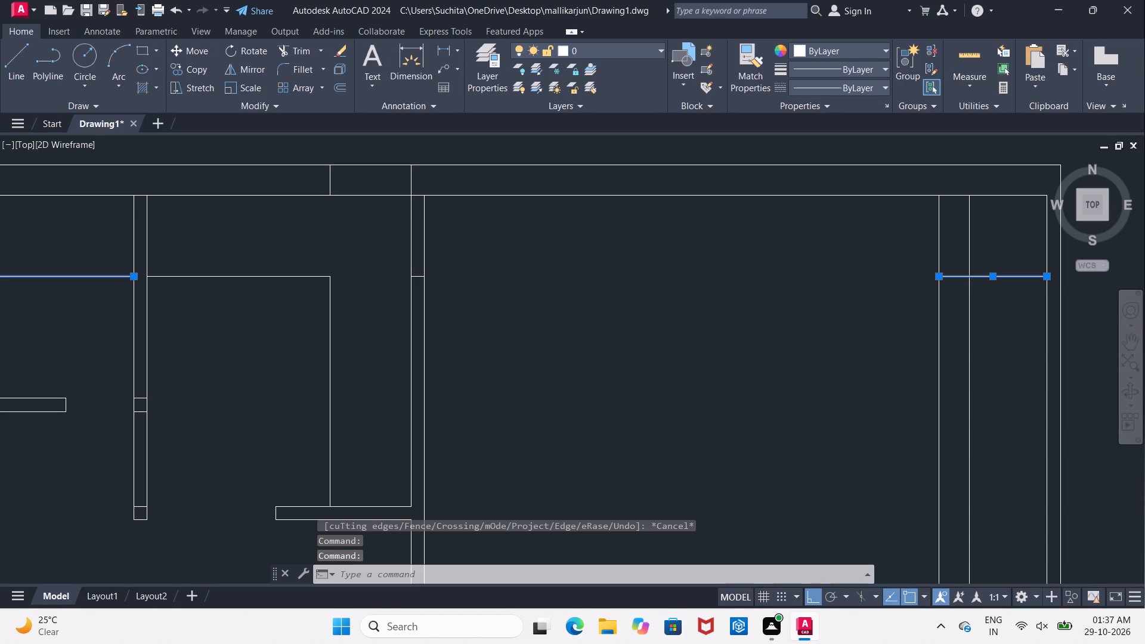
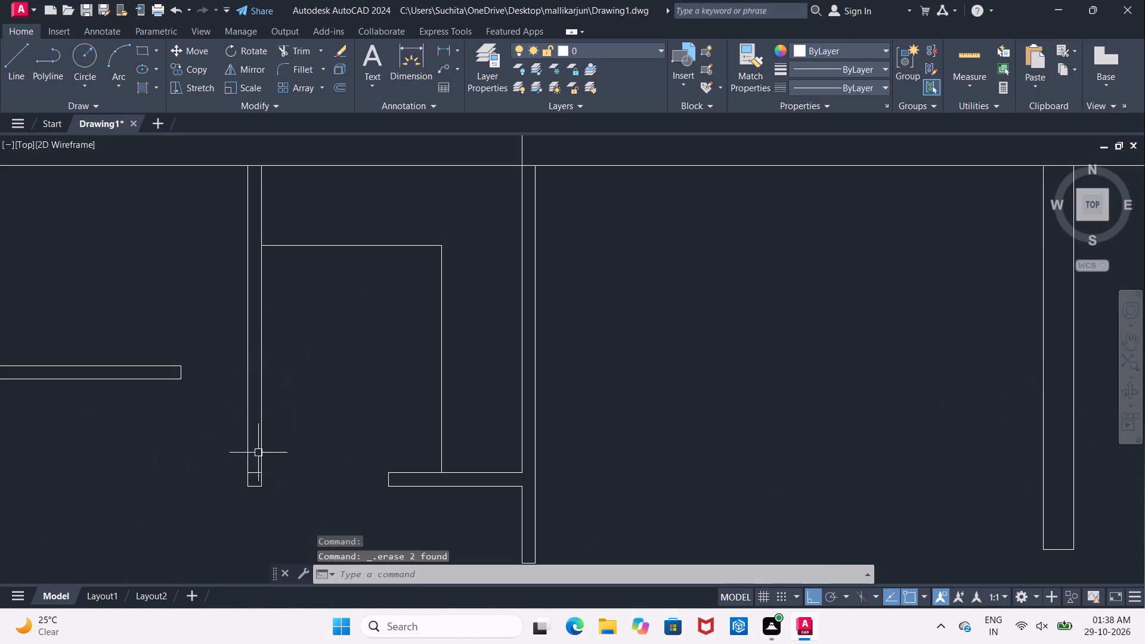
Erase the two short cross lines inside the wall between the T & B and the kitchen.
scroll(268, 440, "down", 3)
middle_click_drag(595, 427, 0, 425)
middle_click_drag(901, 405, 449, 381)
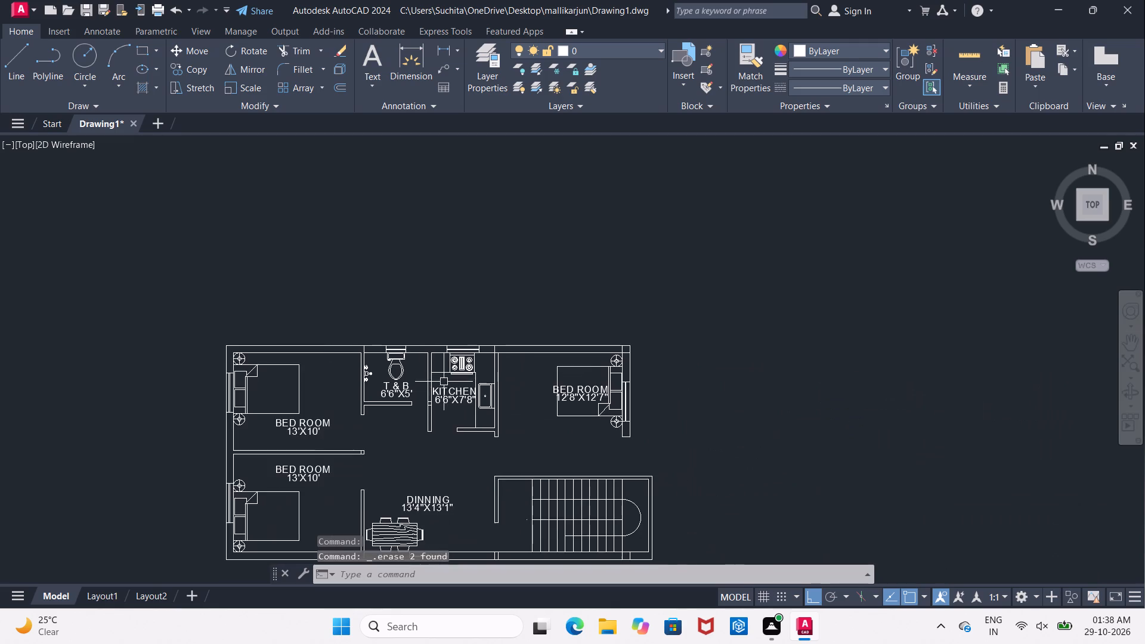
scroll(413, 415, "up", 4)
left_click(425, 357)
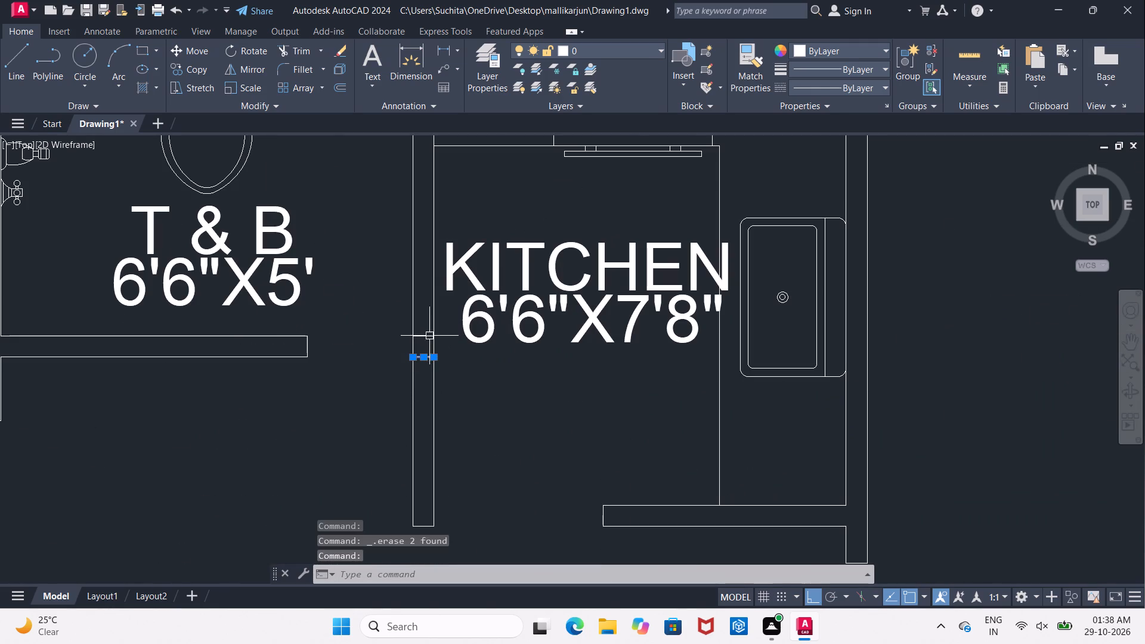
left_click(430, 333)
key("Escape")
left_click(425, 335)
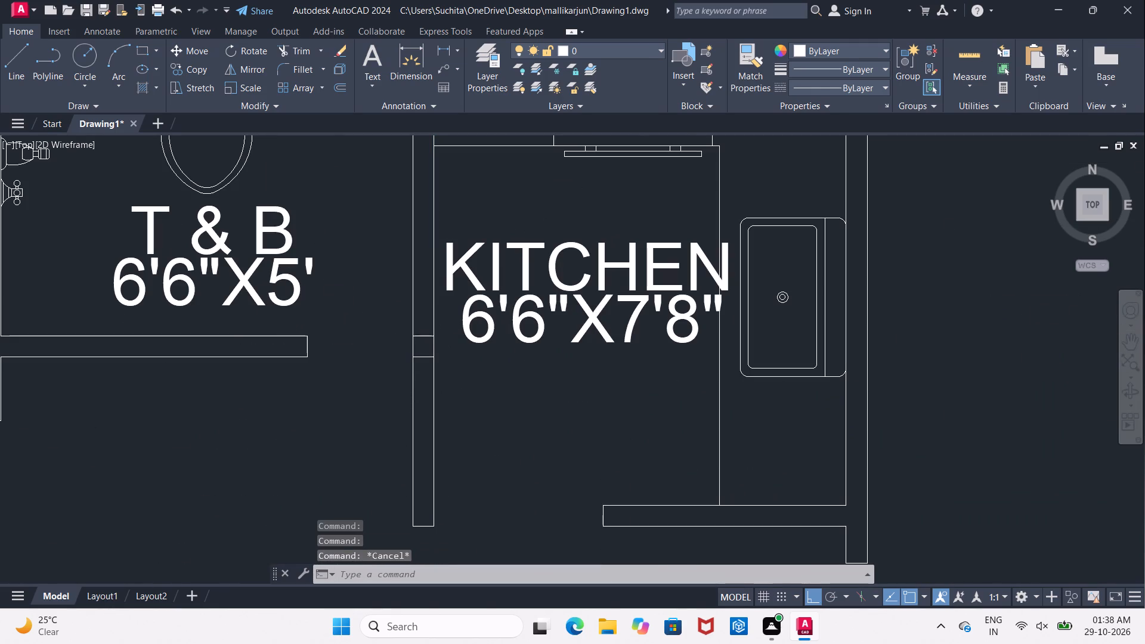
left_click(430, 358)
key("Escape")
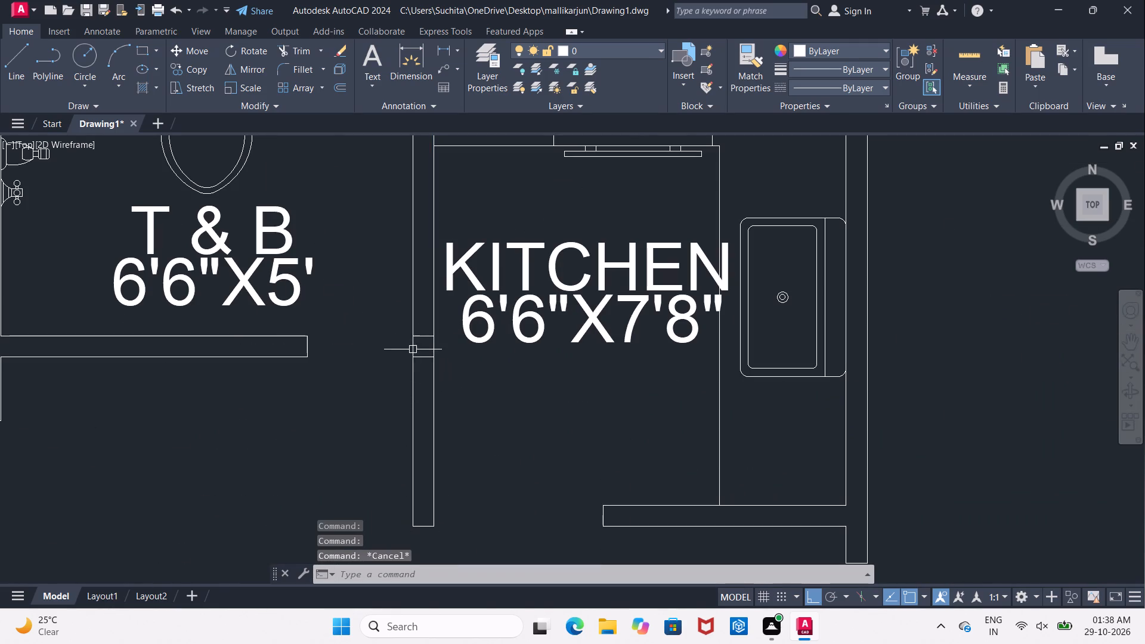
left_click(422, 339)
left_click(425, 357)
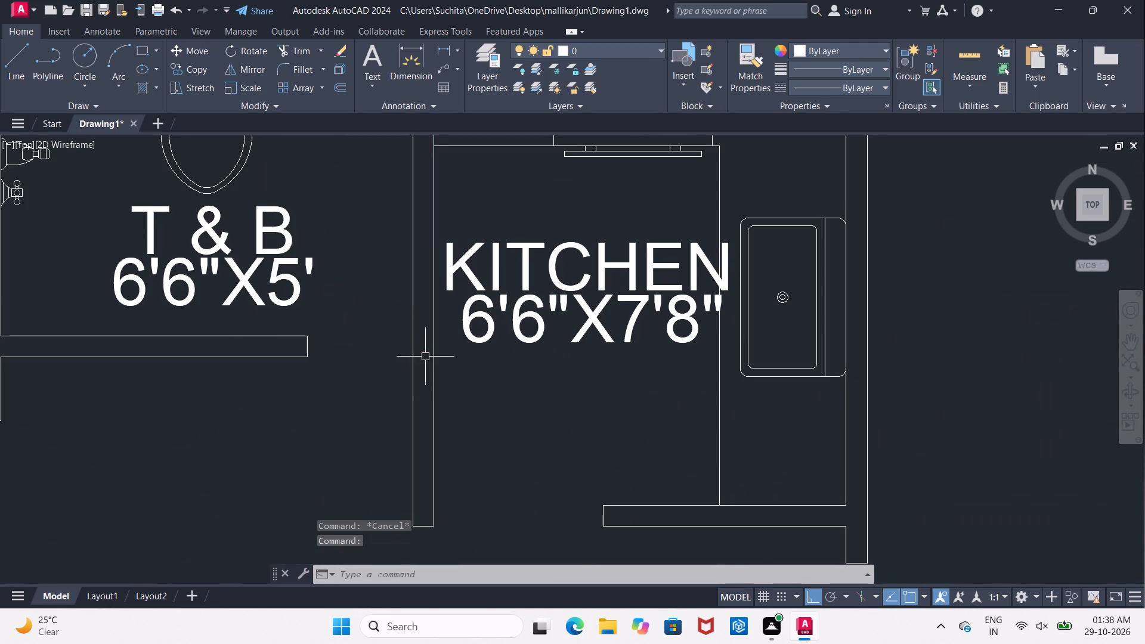
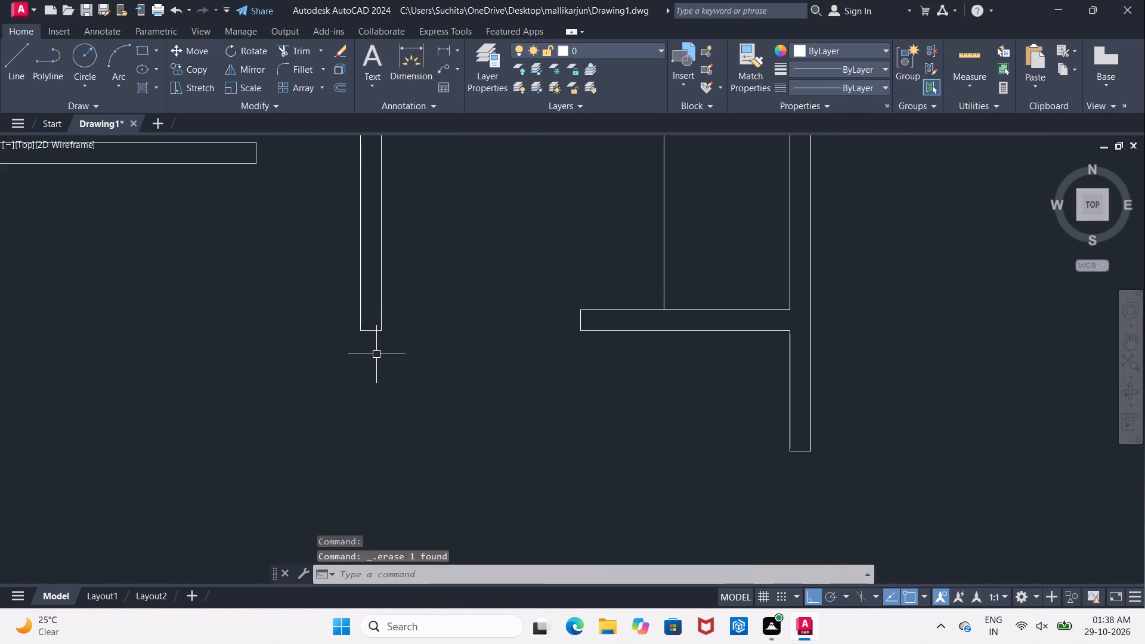
Trim the short lines crossing the junction between the vertical bedroom wall and the T & B partition in the unfurnished plan.
scroll(374, 351, "down", 4)
middle_click_drag(393, 371, 365, 381)
scroll(292, 330, "up", 2)
middle_click_drag(269, 265, 273, 303)
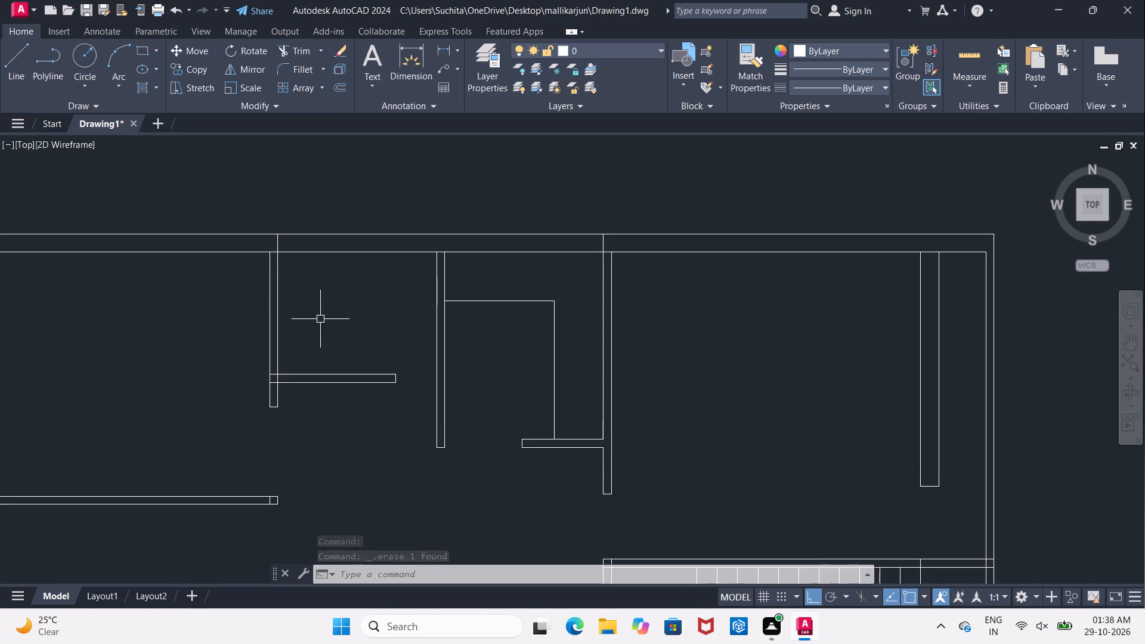
key("Escape")
type("TR")
key("space")
key("space")
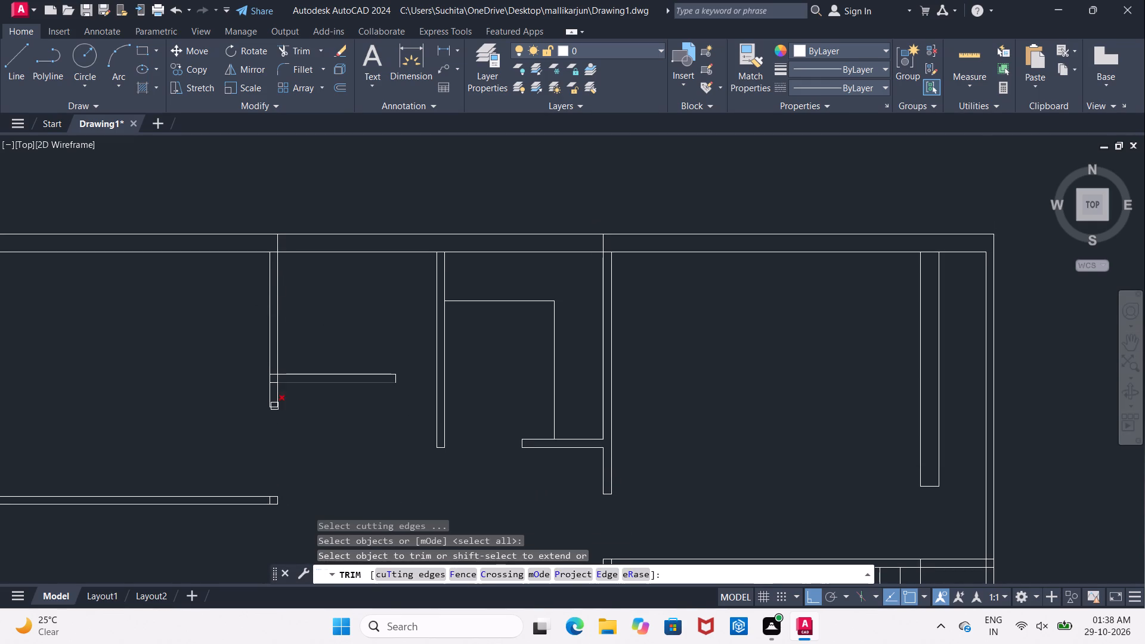
scroll(274, 407, "up", 3)
left_click(267, 319)
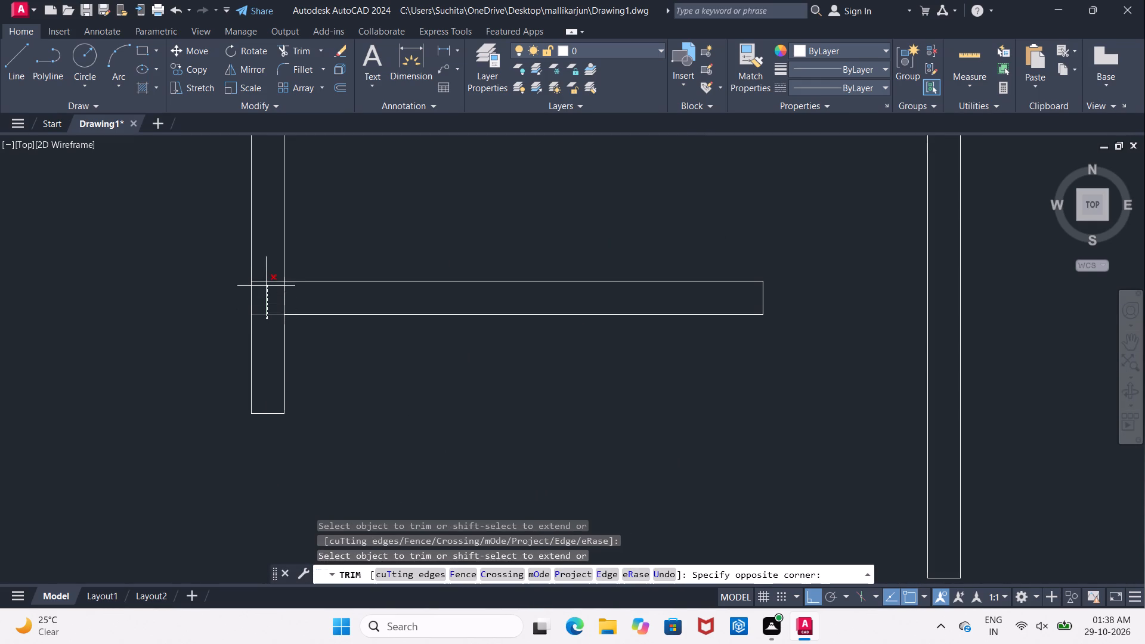
left_click(266, 282)
left_click_drag(267, 277, 267, 286)
double_click(270, 308)
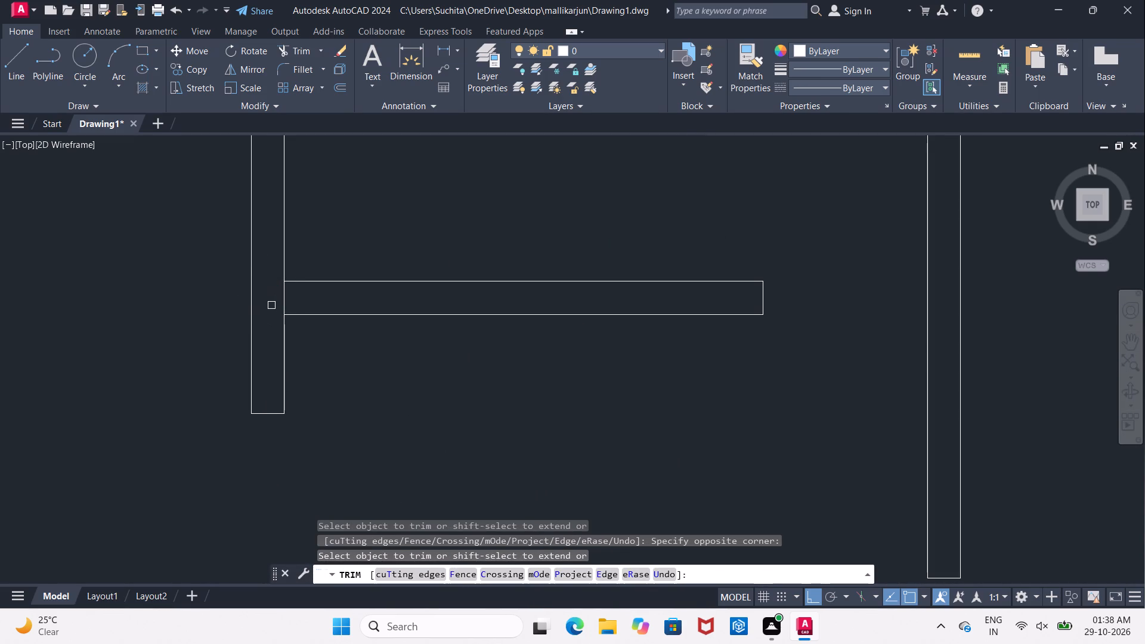
left_click(288, 299)
left_click(277, 297)
Trim the overlapping wall lines at the staircase room's upper inner corner.
scroll(277, 297, "down", 5)
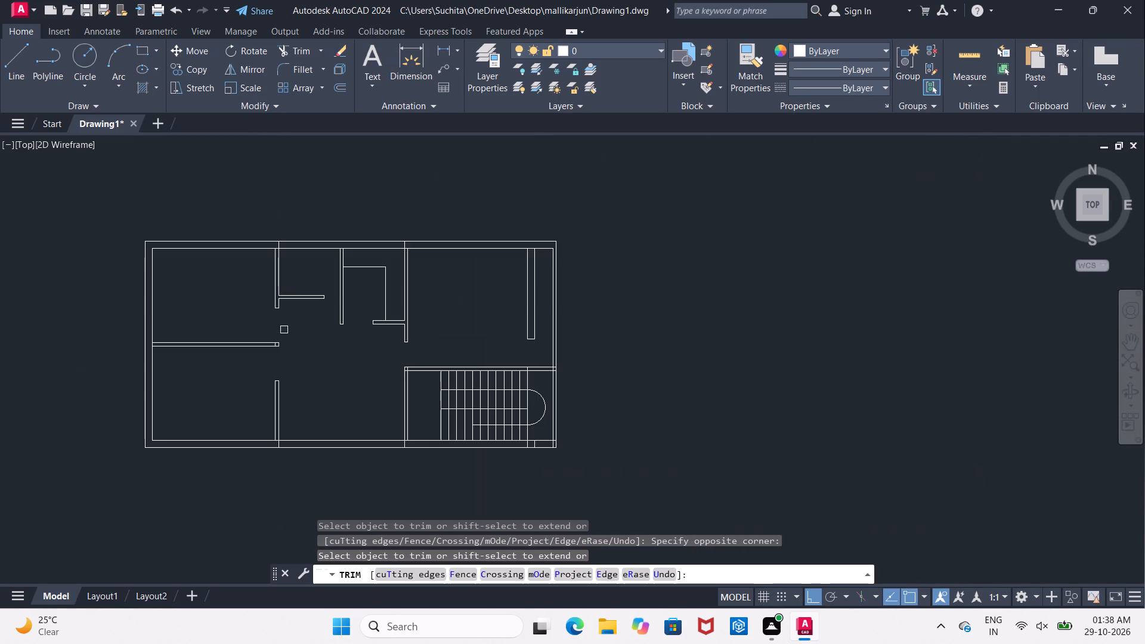
scroll(276, 348, "up", 4)
scroll(276, 346, "down", 3)
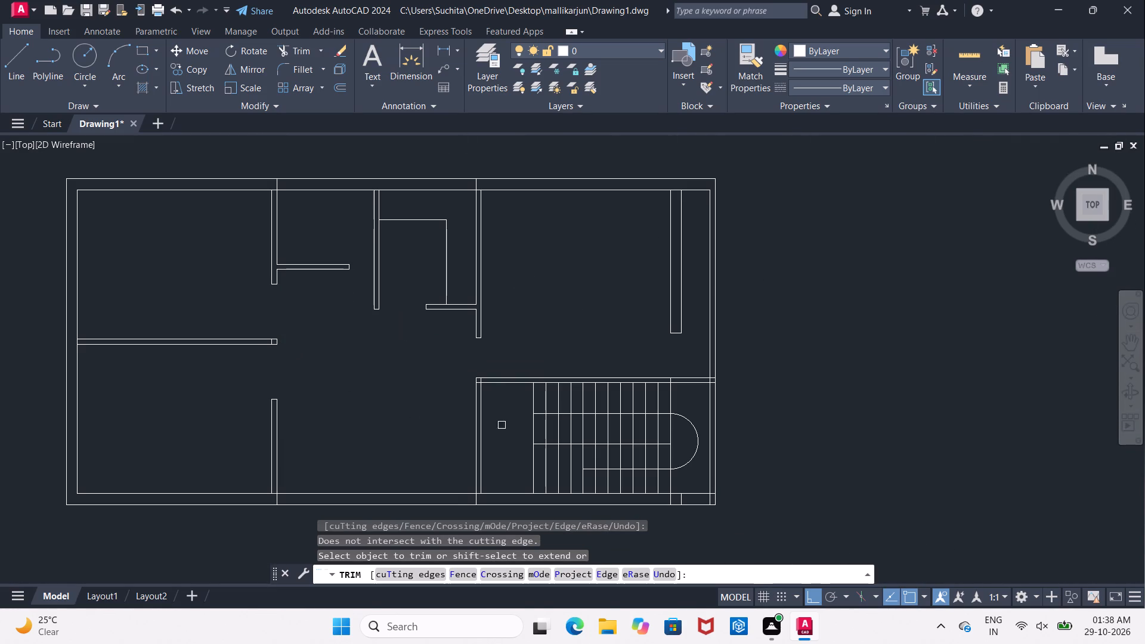
scroll(487, 374, "up", 3)
left_click(458, 422)
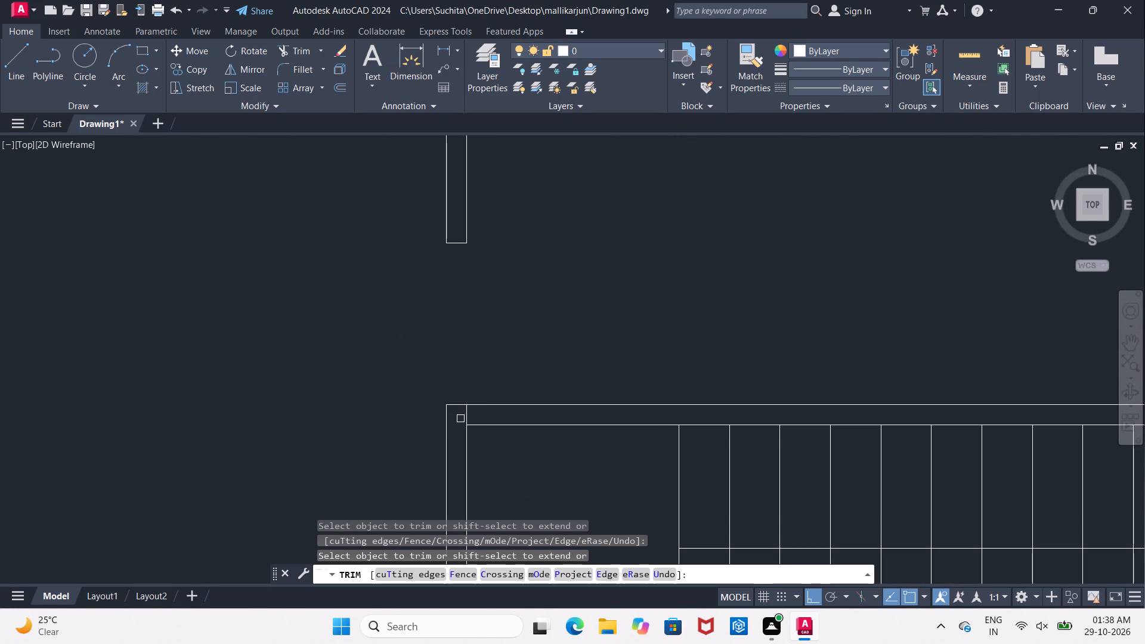
left_click(463, 414)
Trim the end of the stair line that crosses the wall above the staircase.
scroll(503, 436, "down", 2)
middle_click_drag(504, 439, 315, 299)
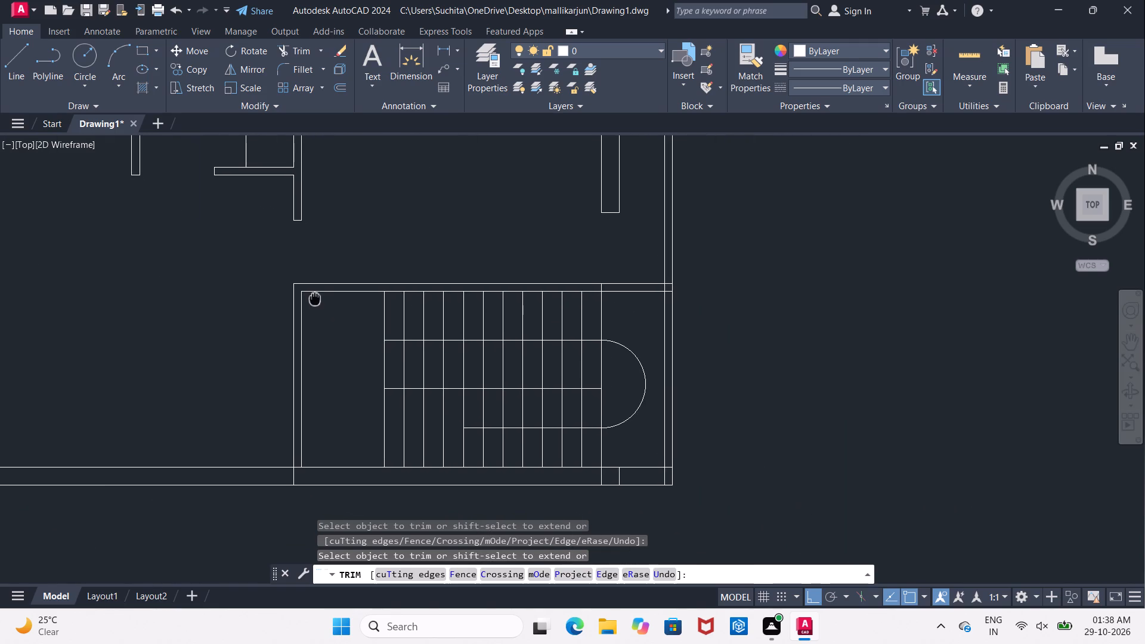
middle_click_drag(315, 299, 312, 299)
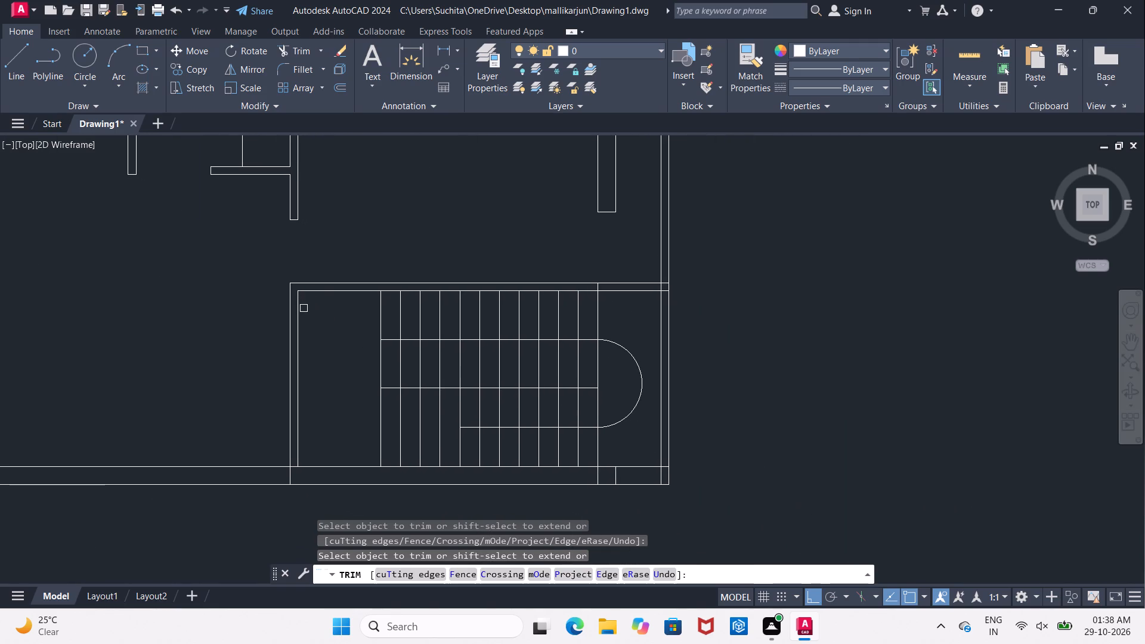
scroll(611, 290, "up", 1)
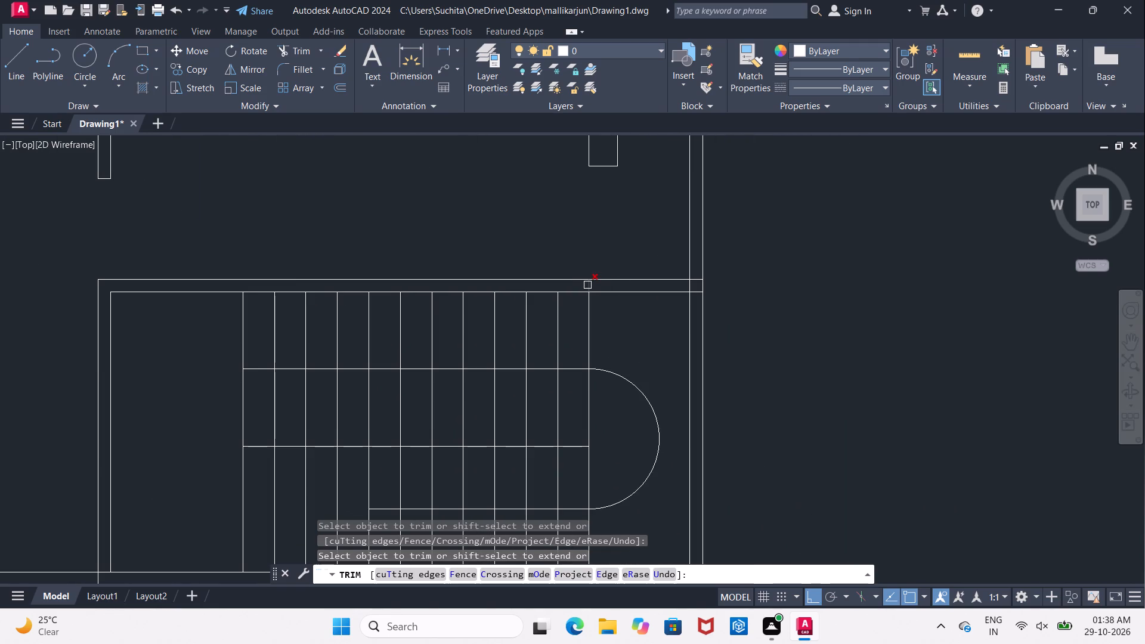
left_click(587, 285)
middle_click_drag(684, 309, 574, 323)
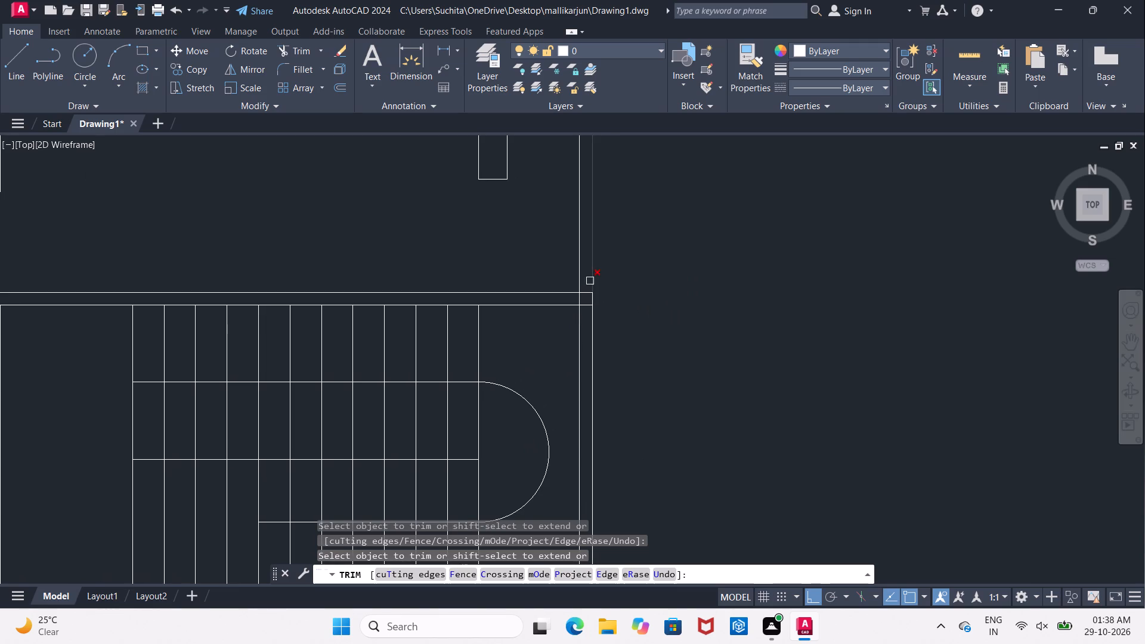
scroll(590, 281, "up", 2)
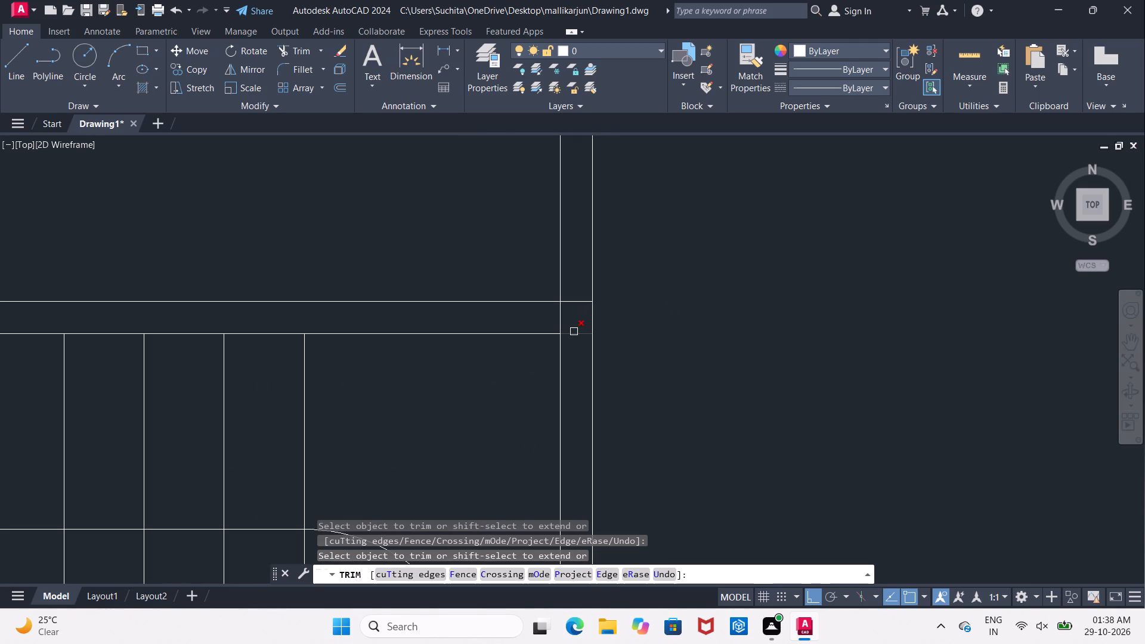
middle_click_drag(496, 363, 510, 339)
key("Escape")
Compare the wall layout of the unfurnished plan with the furnished plan around the 12'8"X12'7" bedroom.
scroll(510, 339, "down", 2)
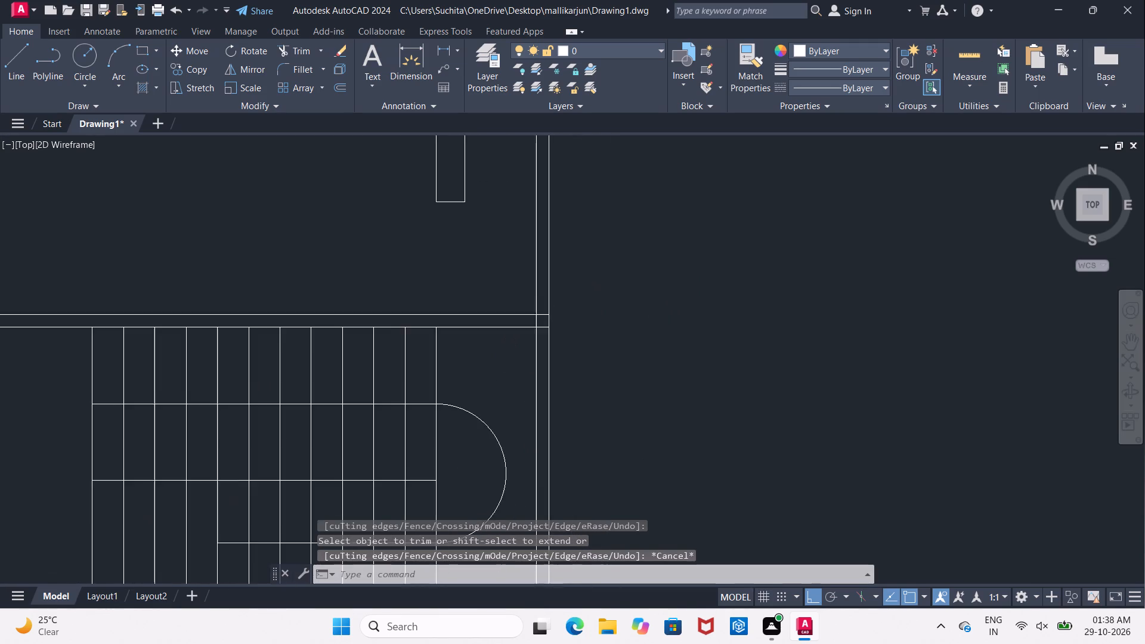
scroll(510, 339, "down", 3)
middle_click_drag(330, 369, 366, 371)
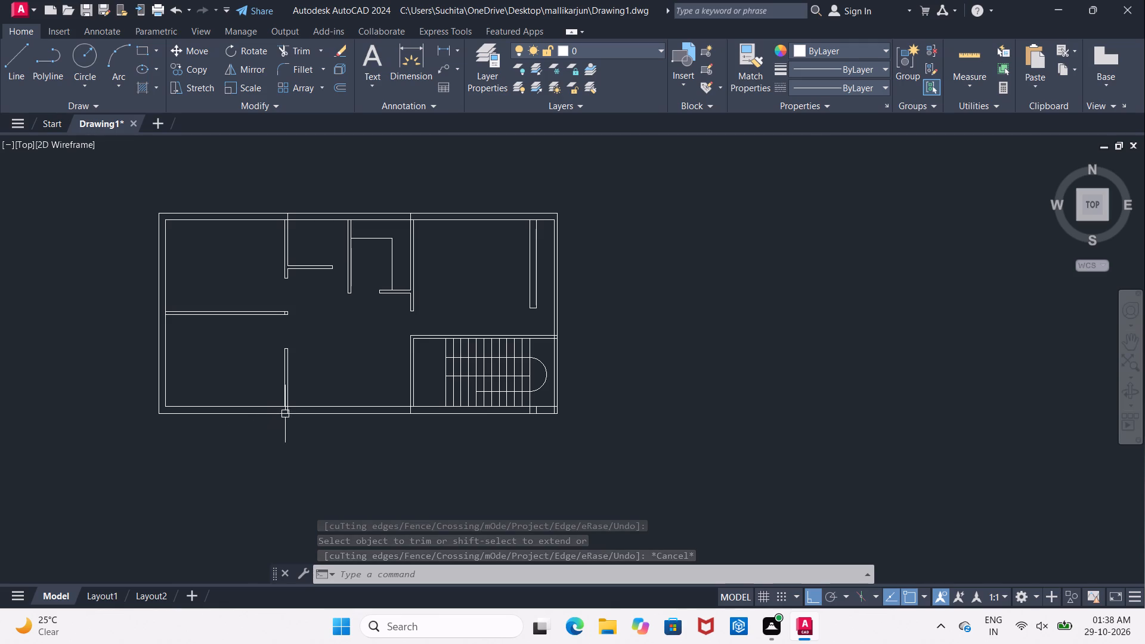
scroll(282, 410, "up", 3)
scroll(283, 413, "down", 2)
middle_click_drag(357, 358, 337, 500)
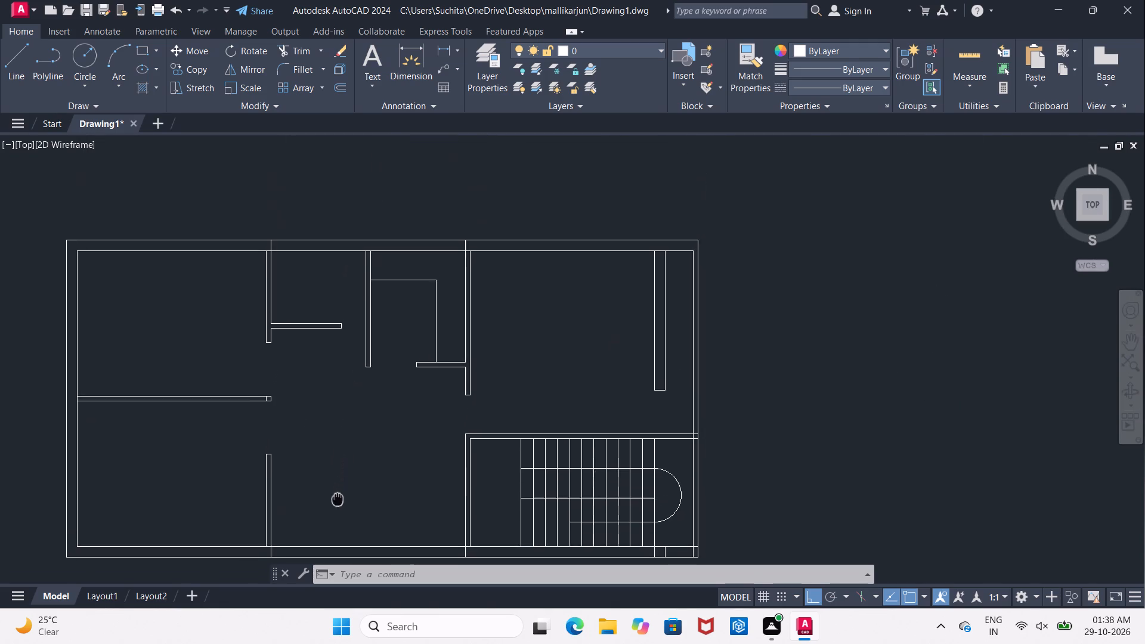
middle_click_drag(337, 500, 334, 497)
middle_click_drag(307, 416, 229, 417)
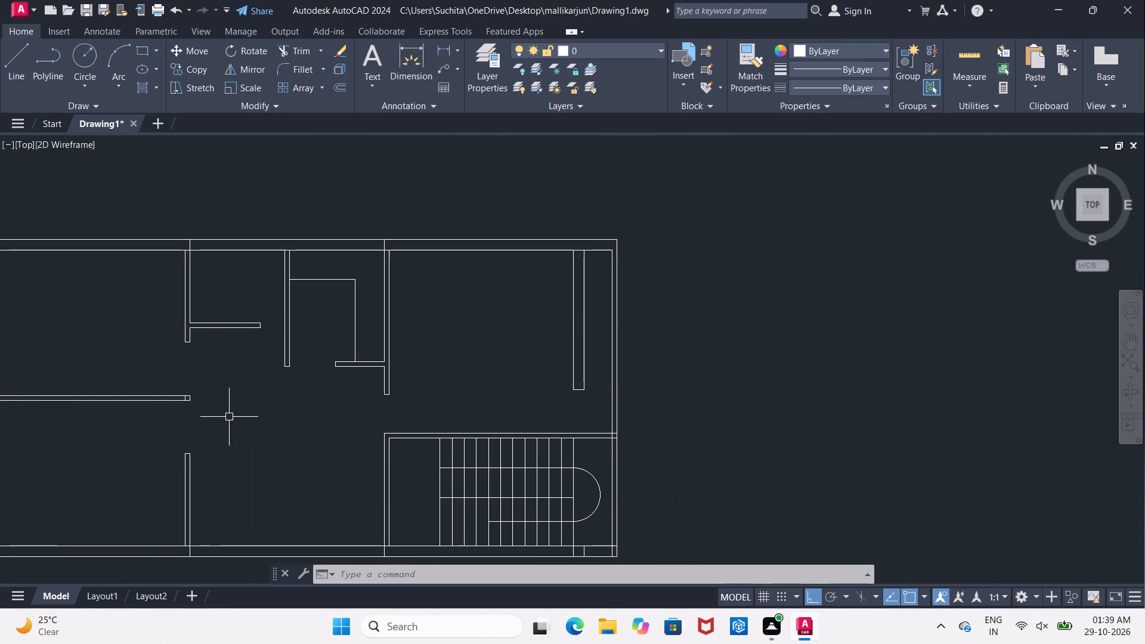
key("Escape")
scroll(229, 417, "down", 3)
middle_click_drag(526, 405, 495, 358)
scroll(707, 358, "up", 2)
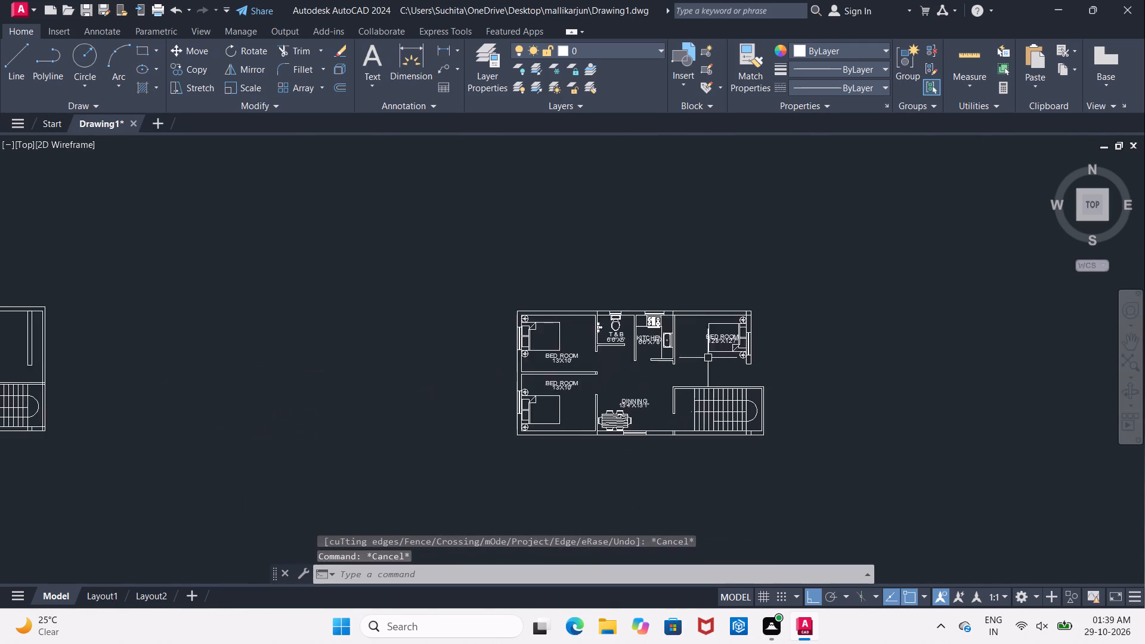
scroll(709, 358, "up", 2)
left_click(738, 215)
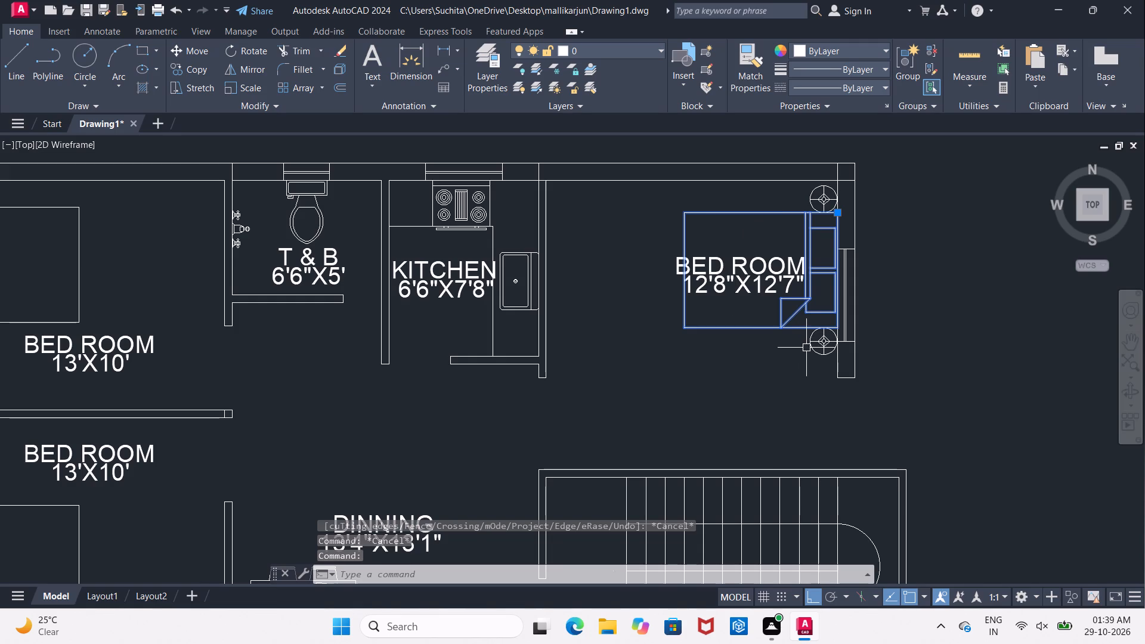
key("Escape")
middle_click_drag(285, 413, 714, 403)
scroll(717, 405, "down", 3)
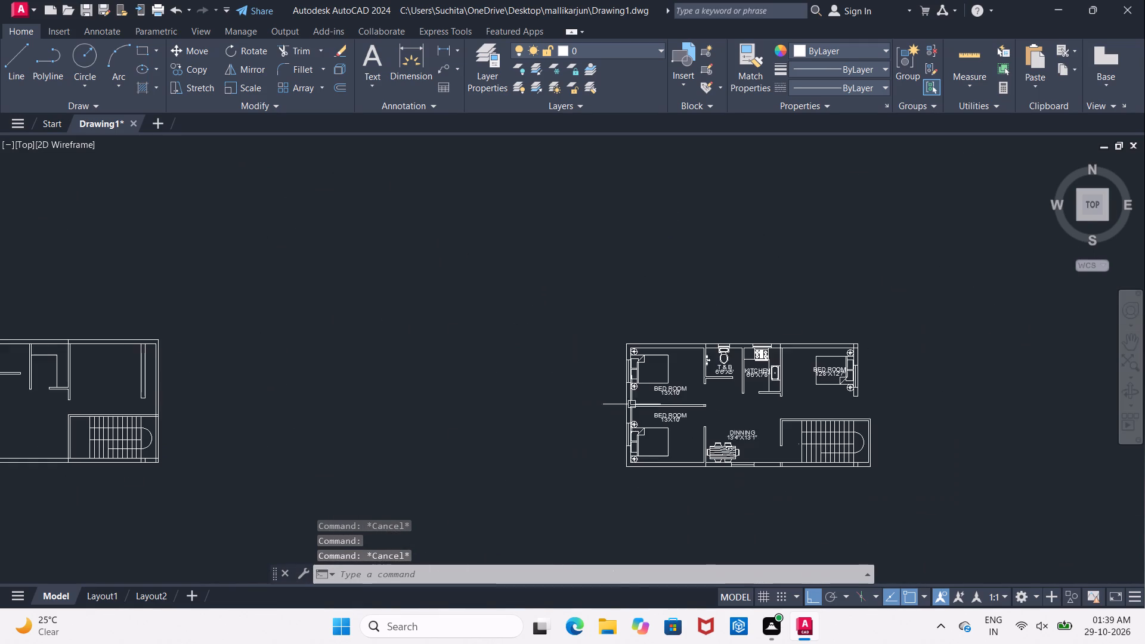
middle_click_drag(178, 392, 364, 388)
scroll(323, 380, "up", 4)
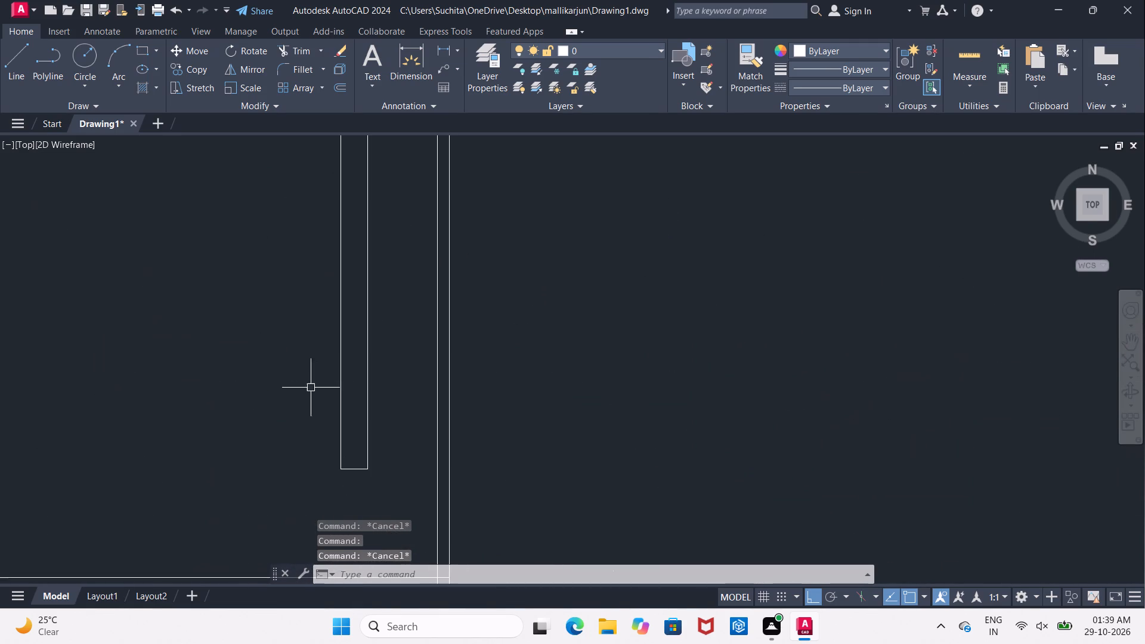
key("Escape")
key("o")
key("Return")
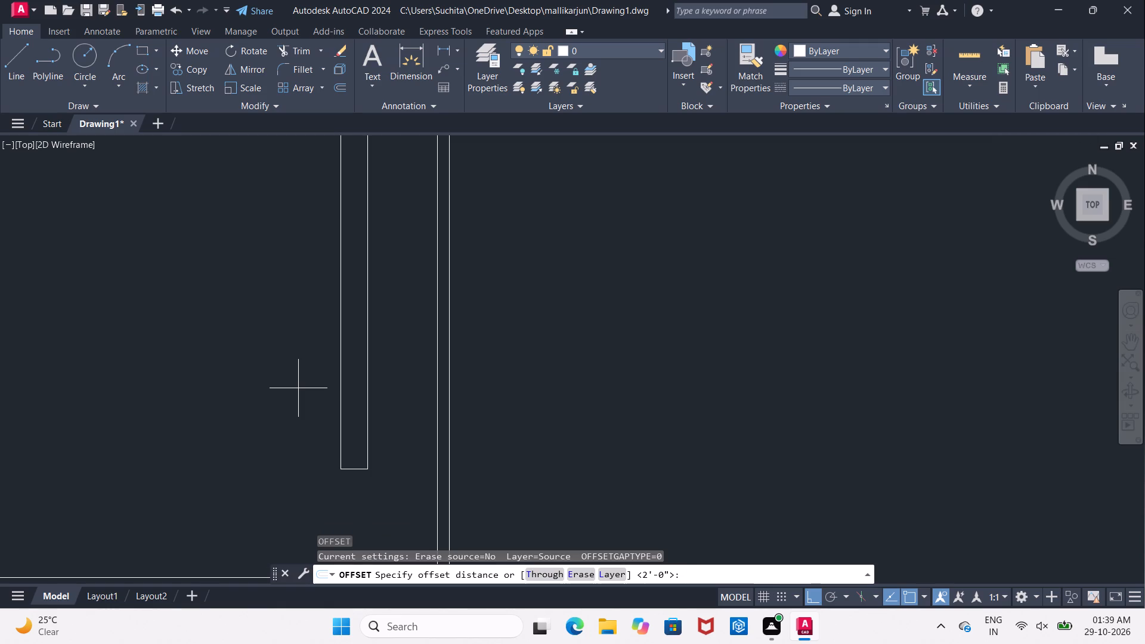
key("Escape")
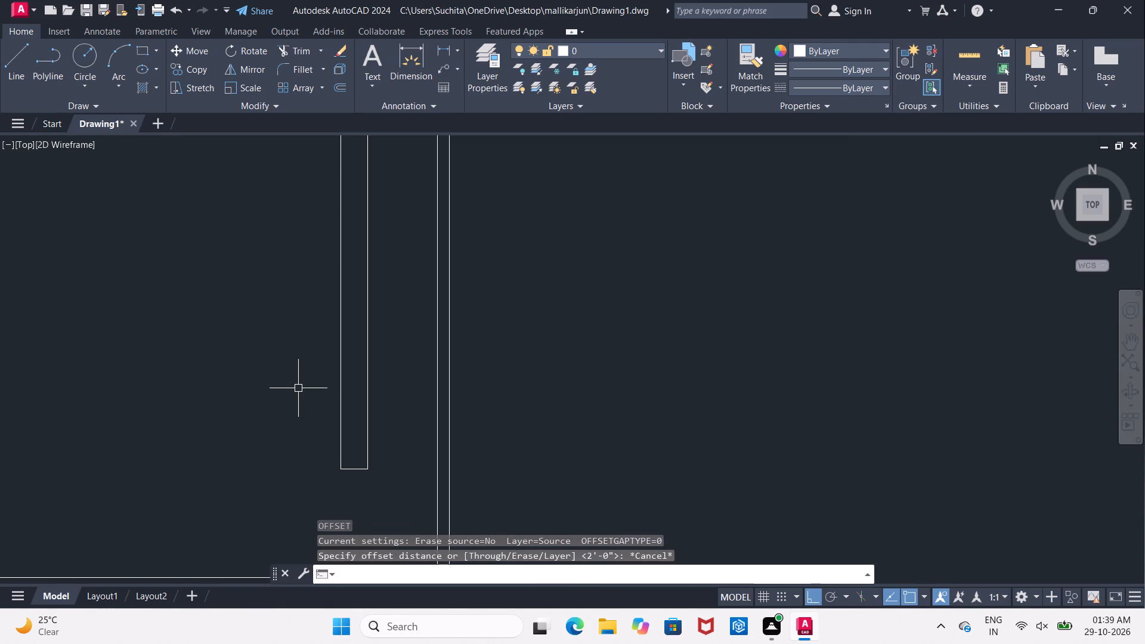
Measure the distance from the upper wall's inner face to the window's near end on the 12'8"X12'7" bedroom's outer wall.
scroll(188, 365, "down", 4)
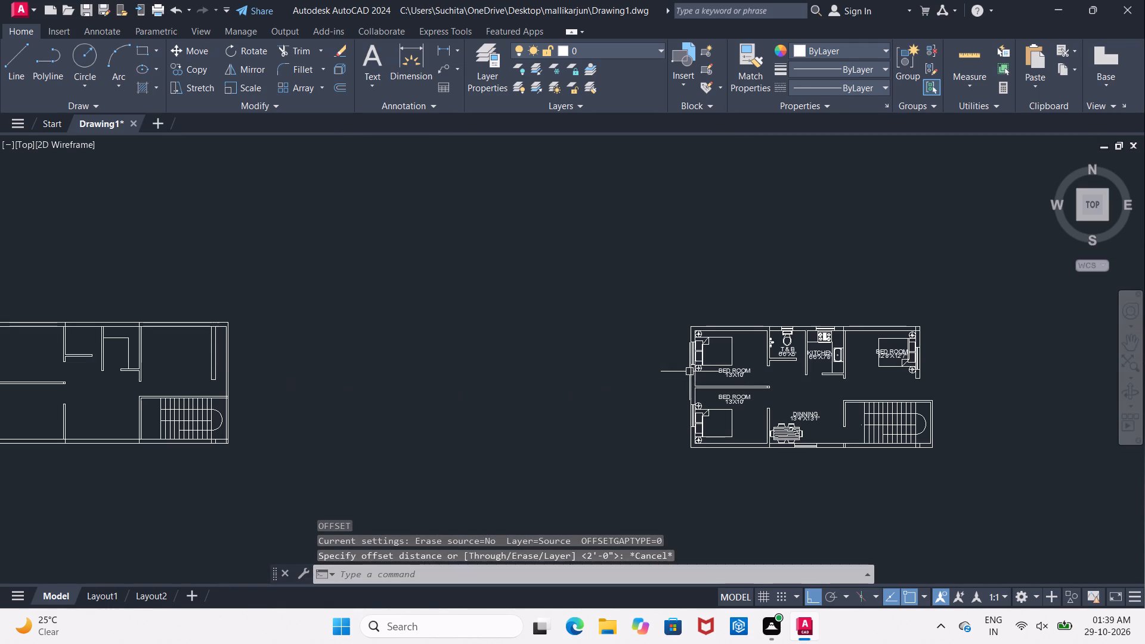
middle_click_drag(948, 340, 546, 345)
scroll(533, 352, "up", 4)
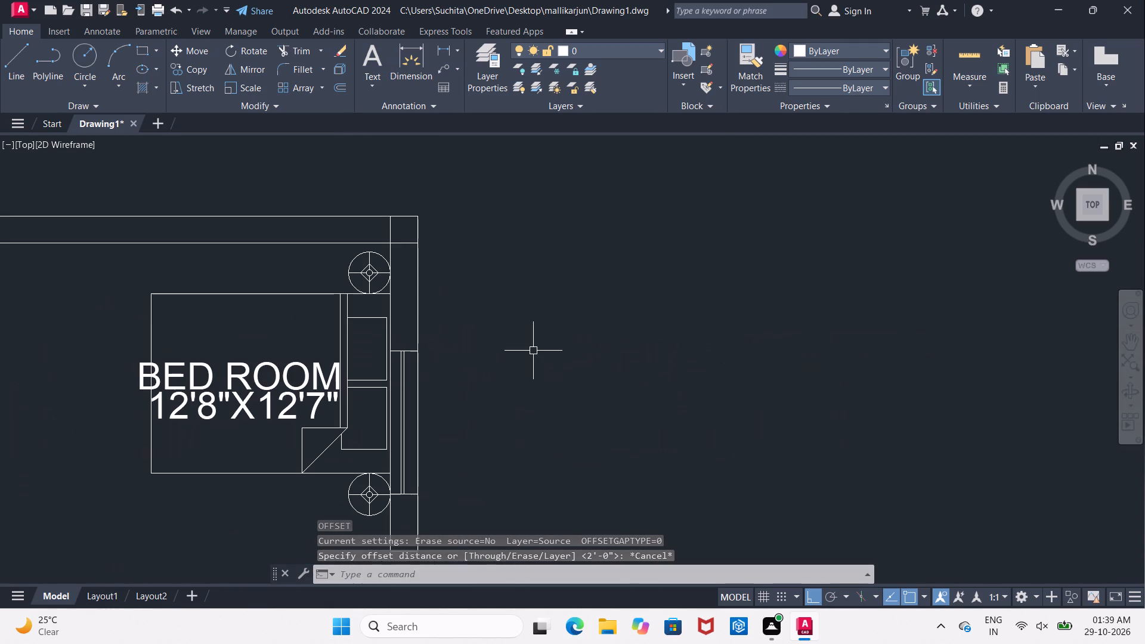
left_click(447, 52)
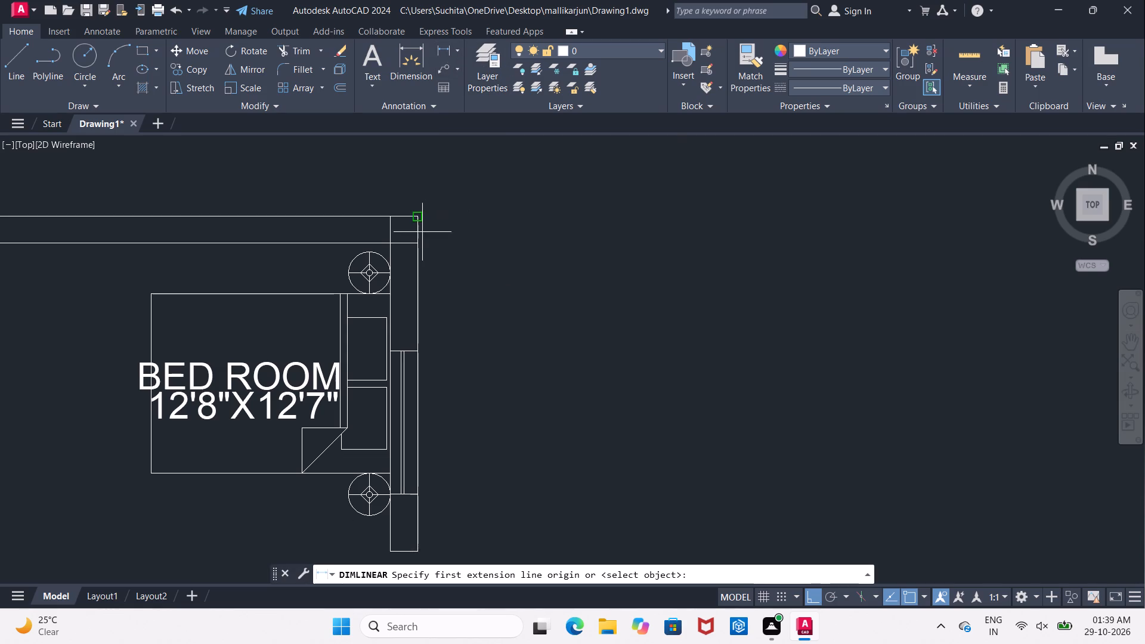
left_click(418, 241)
left_click(417, 348)
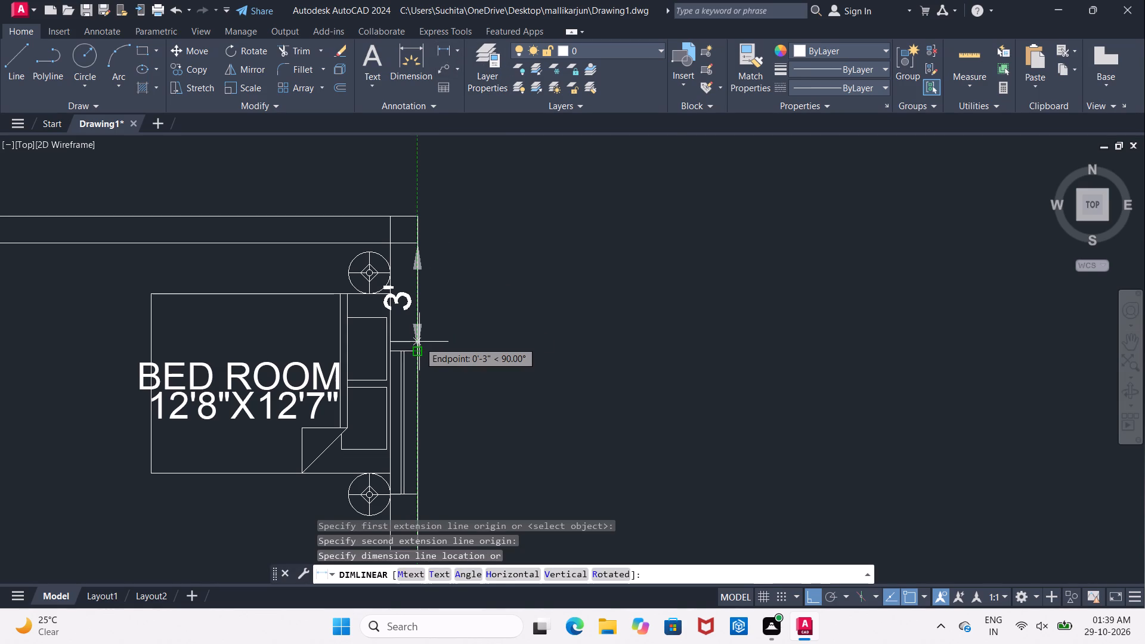
key("Escape")
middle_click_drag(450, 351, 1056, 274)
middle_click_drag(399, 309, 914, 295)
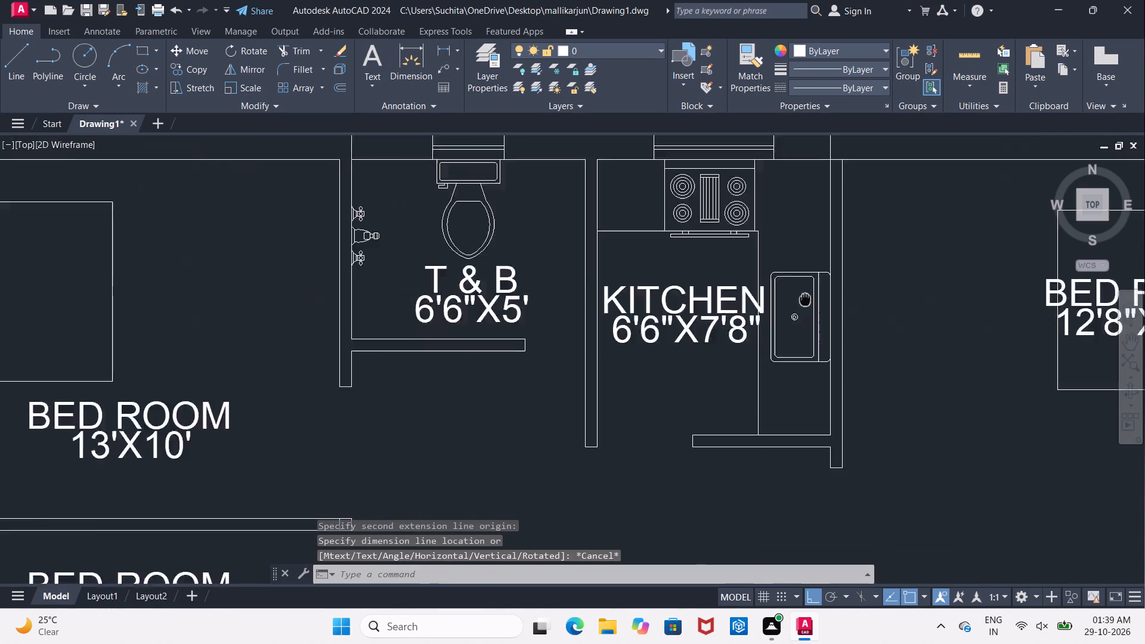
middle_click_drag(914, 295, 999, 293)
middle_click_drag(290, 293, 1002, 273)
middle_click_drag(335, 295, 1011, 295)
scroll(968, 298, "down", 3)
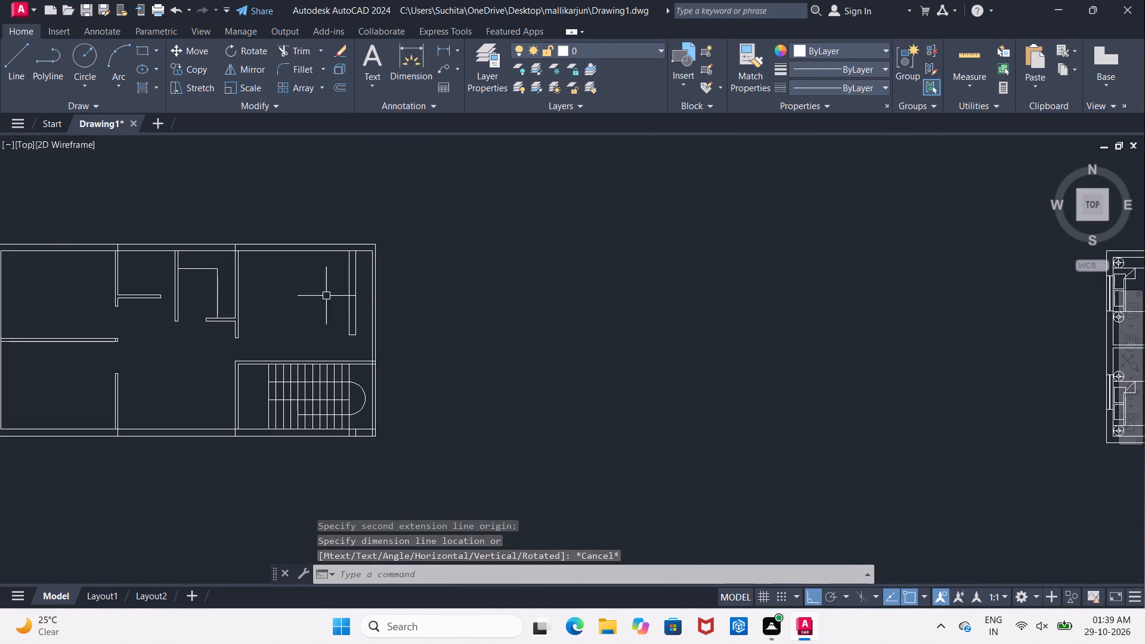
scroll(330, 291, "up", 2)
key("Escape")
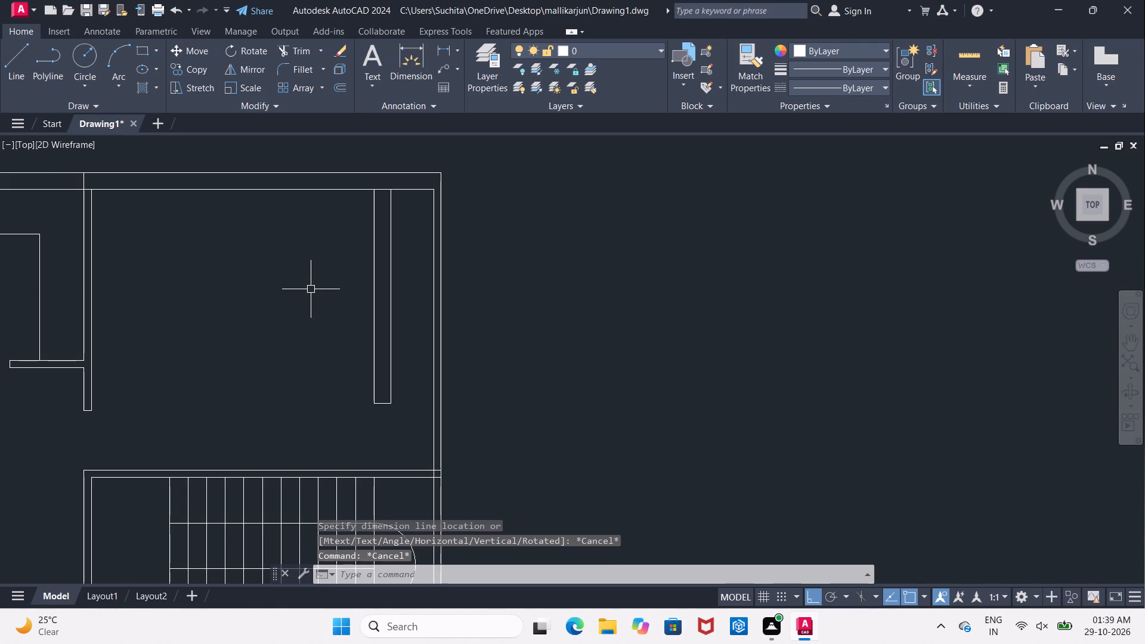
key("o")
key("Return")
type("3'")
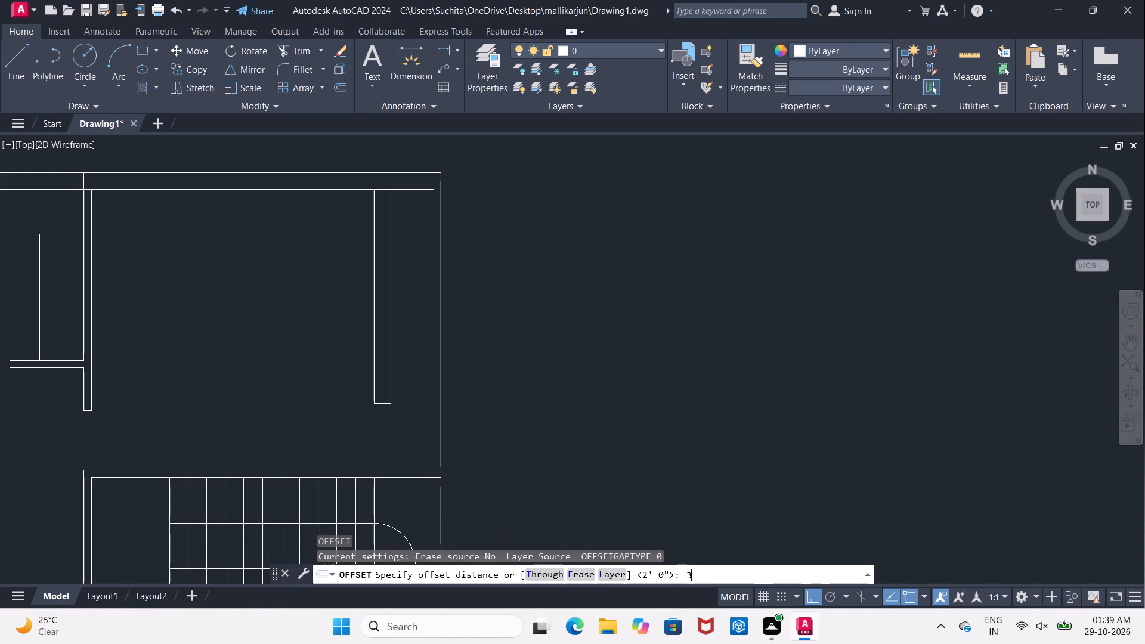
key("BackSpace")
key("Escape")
Offset the upper outer wall's inner line 3' into the large bedroom of the unfurnished plan.
key("o")
key("Return")
type("3'")
key("Return")
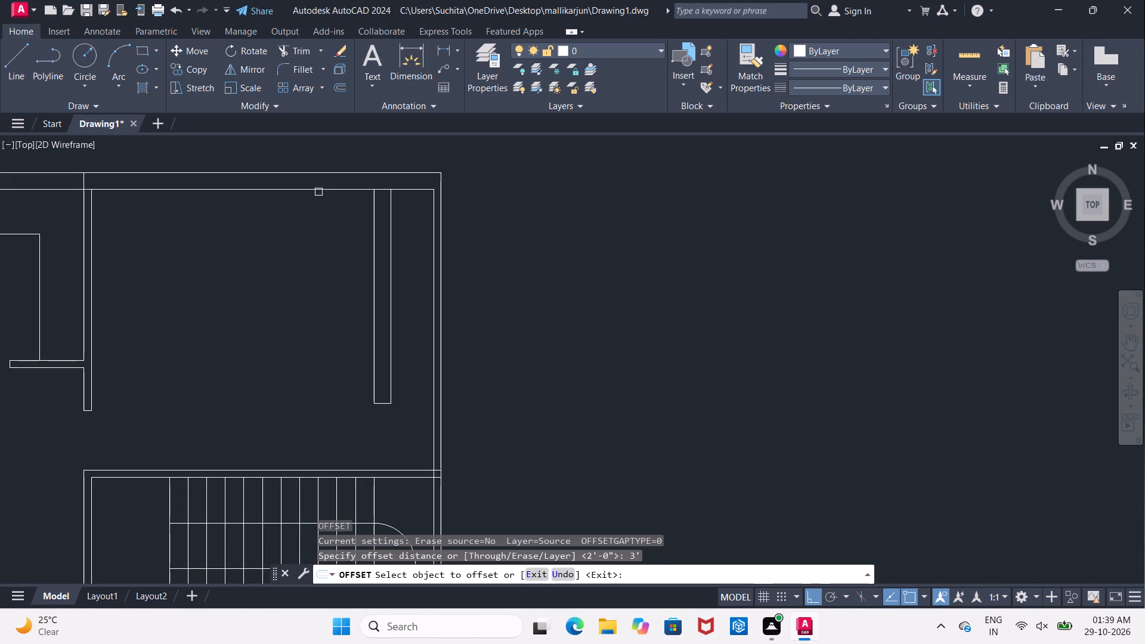
left_click_drag(318, 191, 318, 200)
left_click(322, 263)
key("Escape")
Trim the offset line and erase its leftover, keeping only the segment across the large bedroom's outer window wall.
type("TR")
key("space")
key("space")
left_click(403, 257)
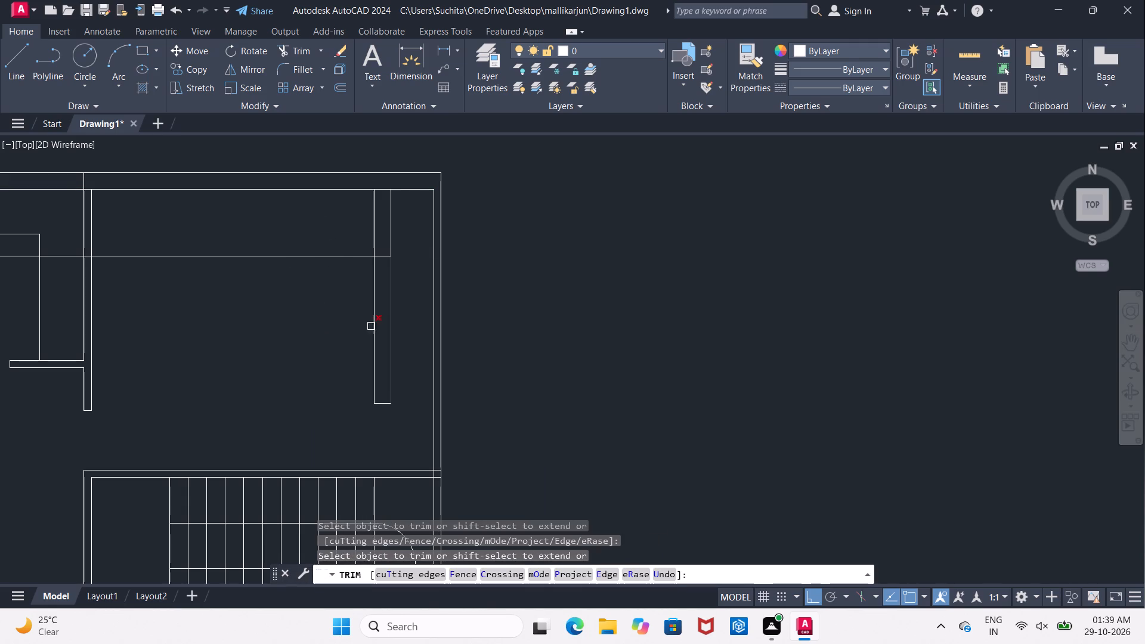
left_click(174, 256)
middle_click_drag(207, 316, 535, 355)
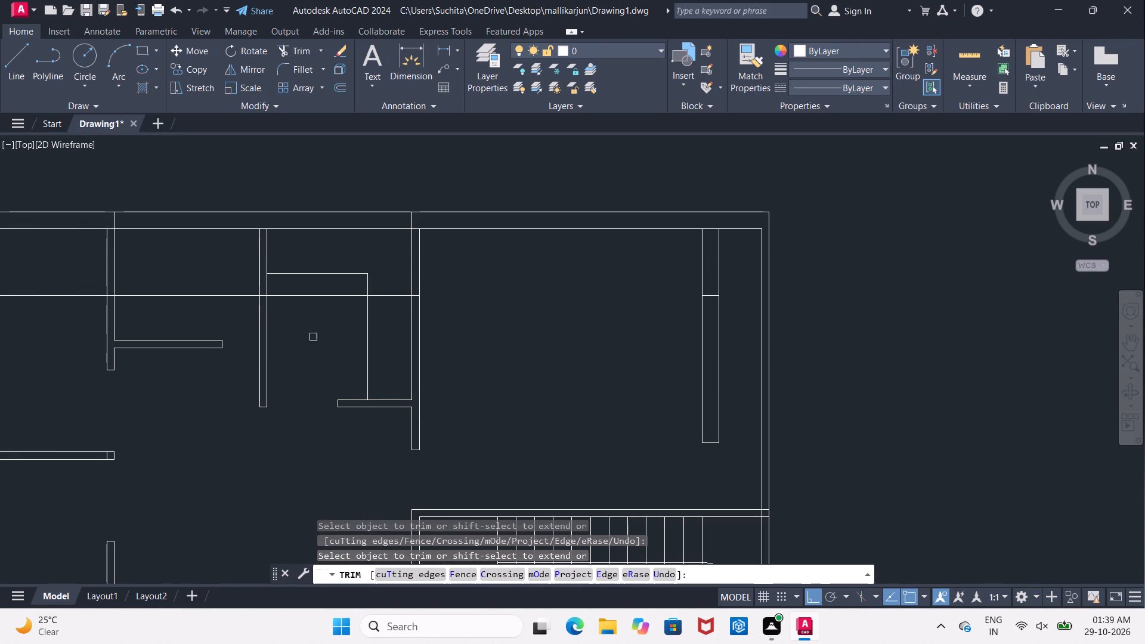
key("Escape")
left_click(296, 298)
key("Delete")
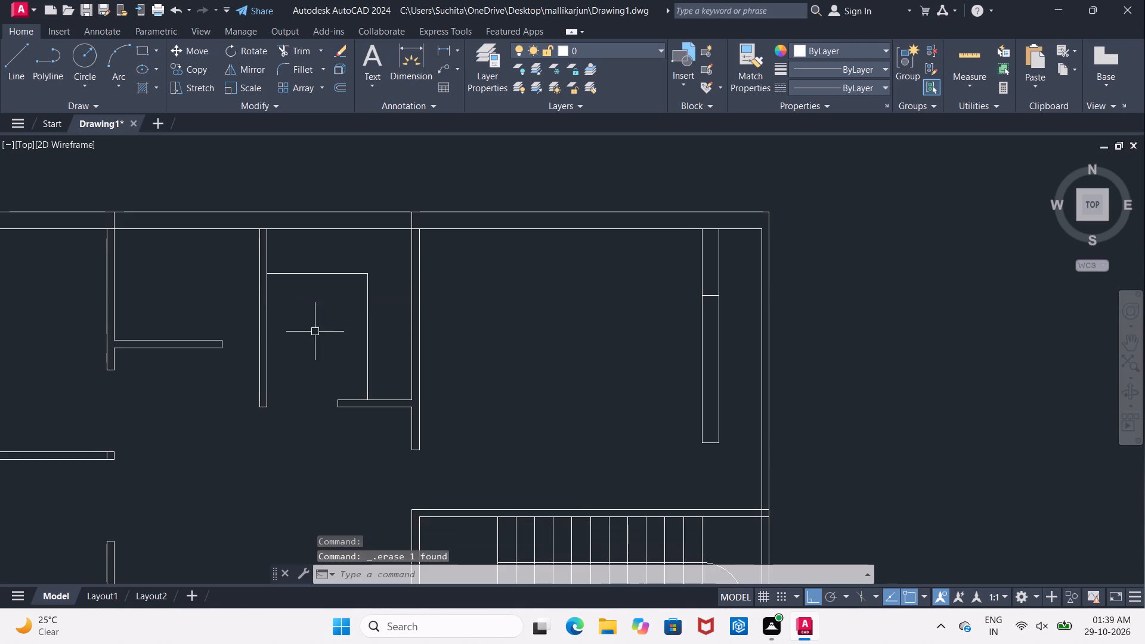
Measure the window's length on the outer wall of the furnished plan's 12'8"X12'7" bedroom.
middle_click_drag(565, 331, 253, 335)
middle_click_drag(352, 330, 182, 265)
scroll(177, 261, "down", 3)
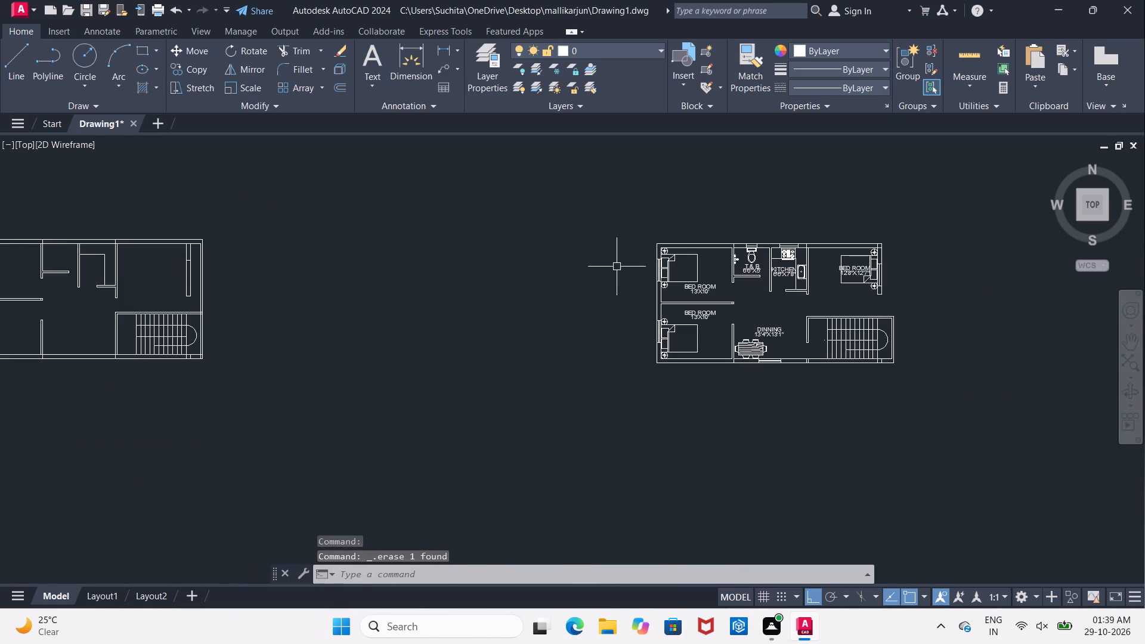
middle_click_drag(801, 261, 377, 277)
scroll(449, 288, "up", 3)
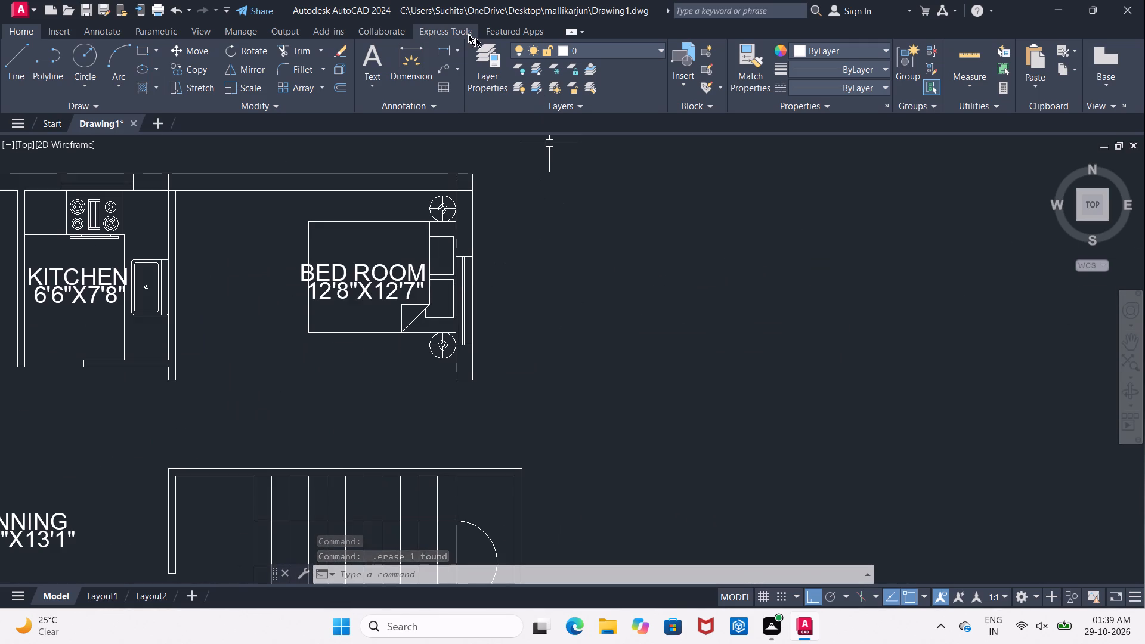
left_click(444, 49)
scroll(493, 250, "up", 2)
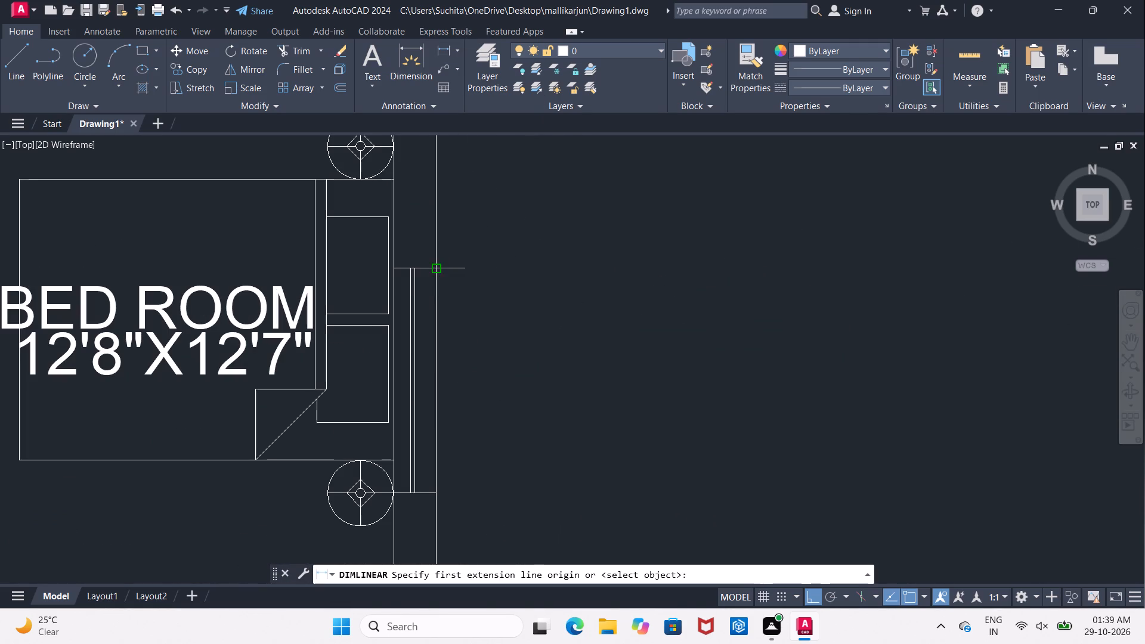
left_click_drag(439, 270, 439, 277)
left_click(434, 494)
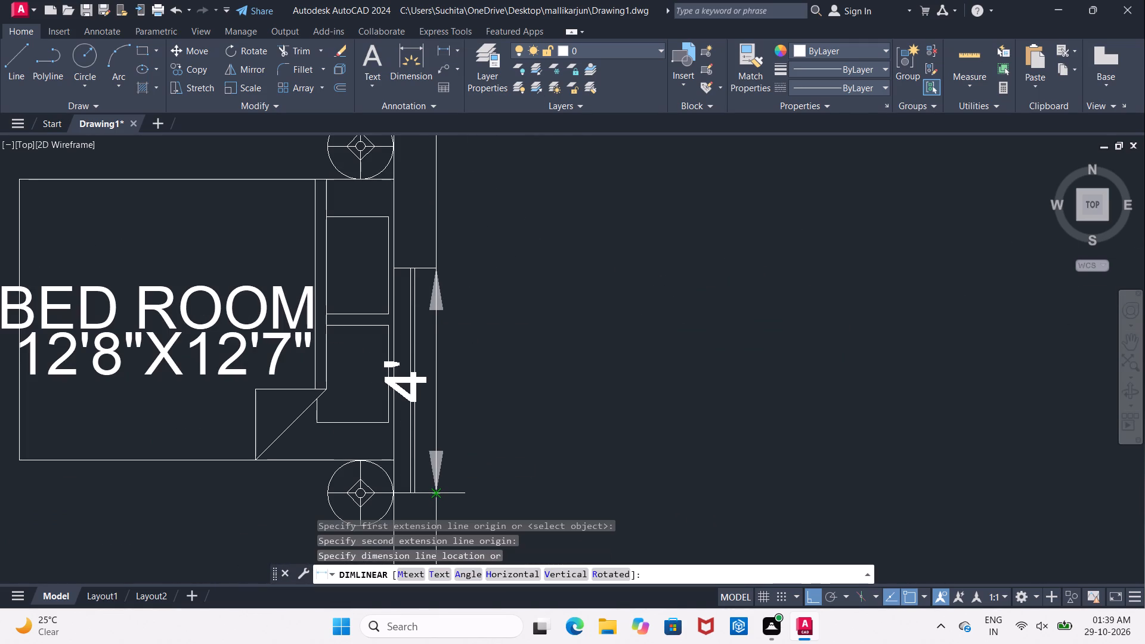
key("Escape")
Offset the line across the unfurnished plan's large-bedroom window wall 4' toward the staircase to mark the window's other end.
middle_click_drag(440, 481, 707, 386)
scroll(699, 386, "down", 4)
middle_click_drag(375, 388, 637, 323)
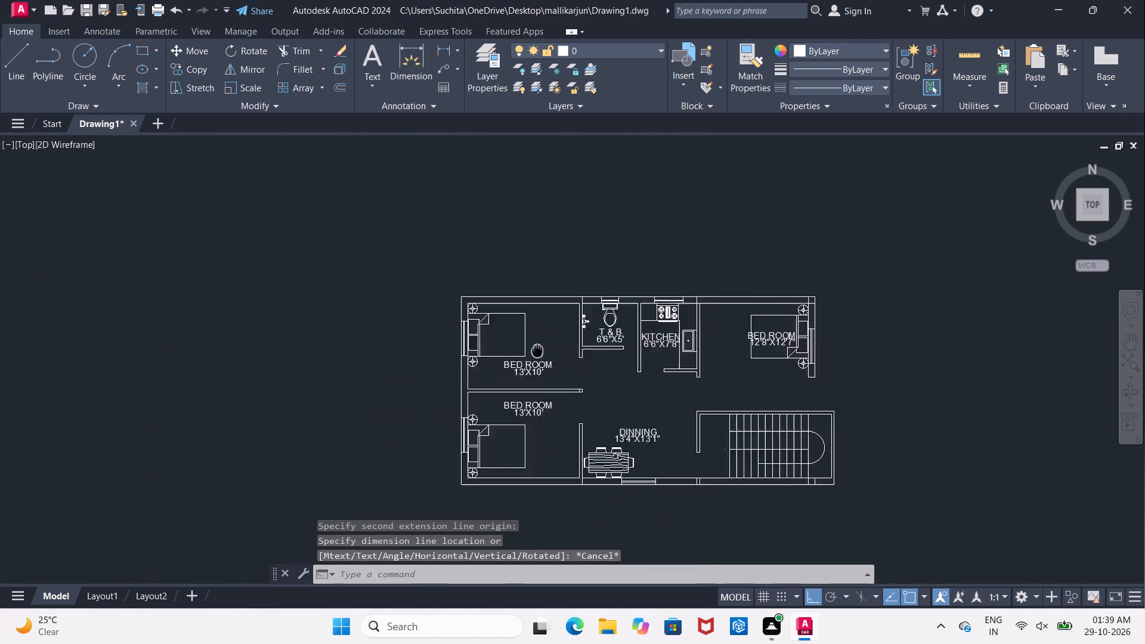
middle_click_drag(637, 323, 869, 255)
middle_click_drag(315, 324, 667, 331)
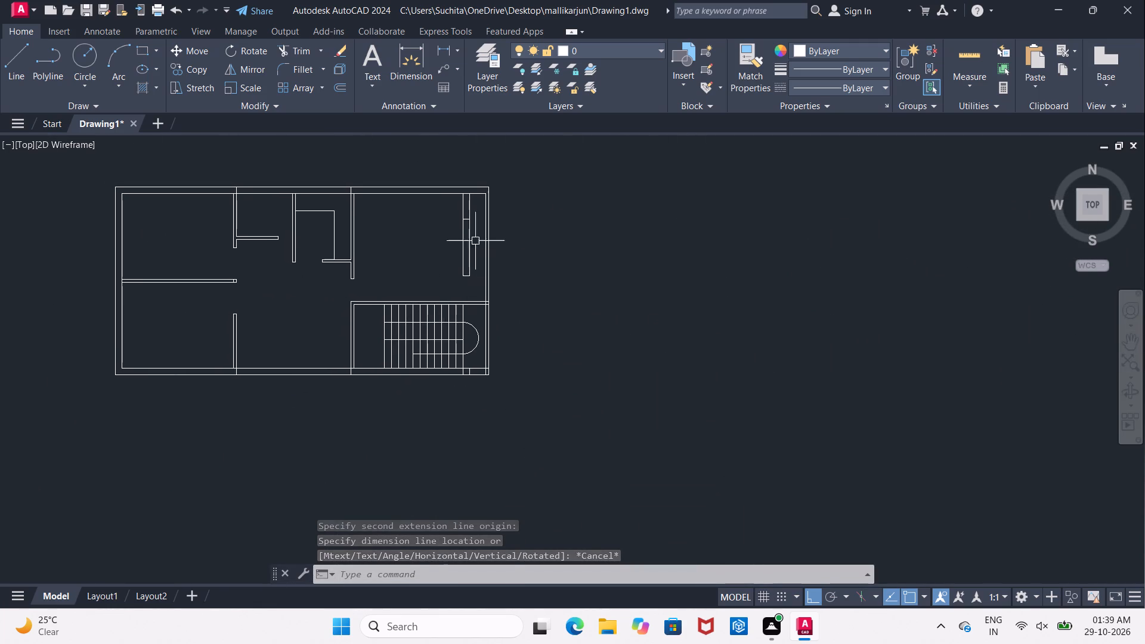
scroll(465, 227, "up", 4)
middle_click_drag(466, 206, 374, 233)
key("Escape")
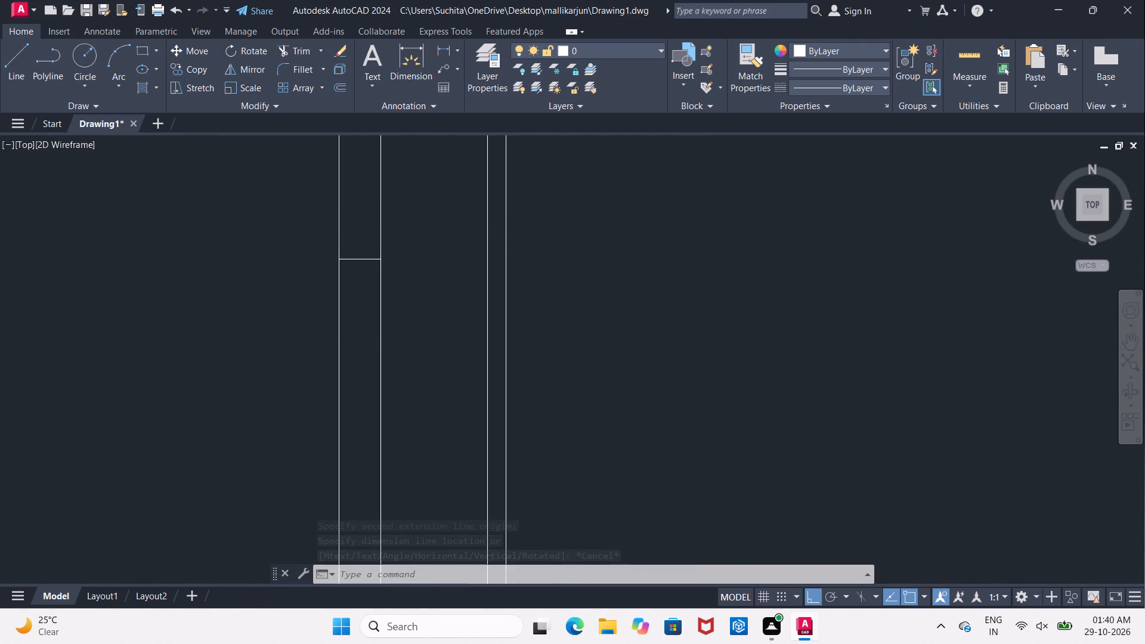
key("o")
key("Return")
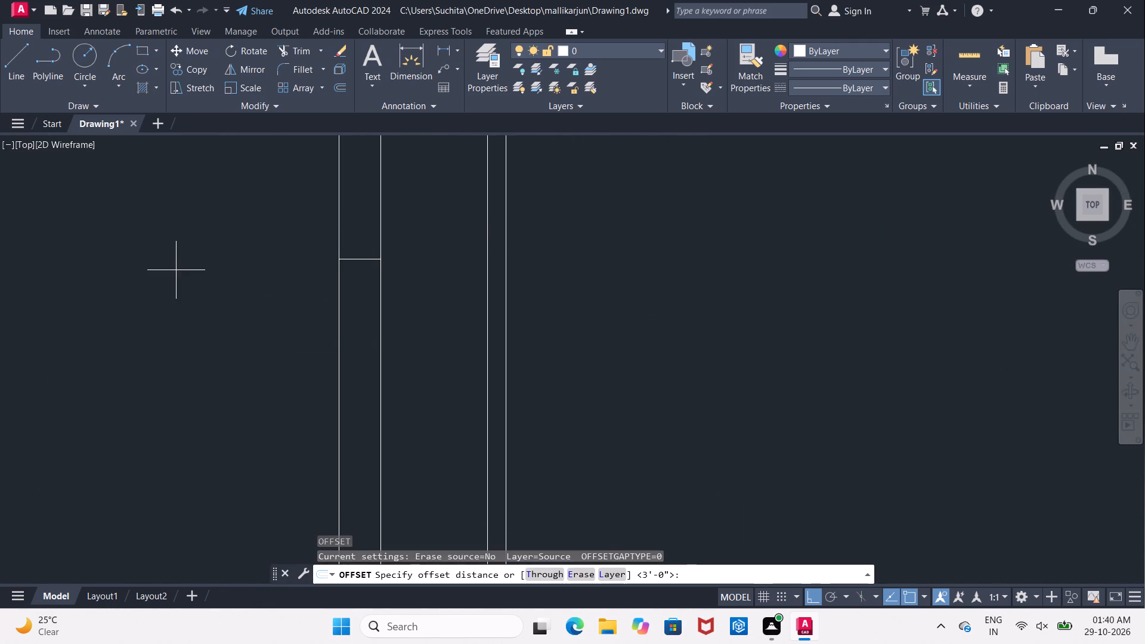
type("4'")
key("Return")
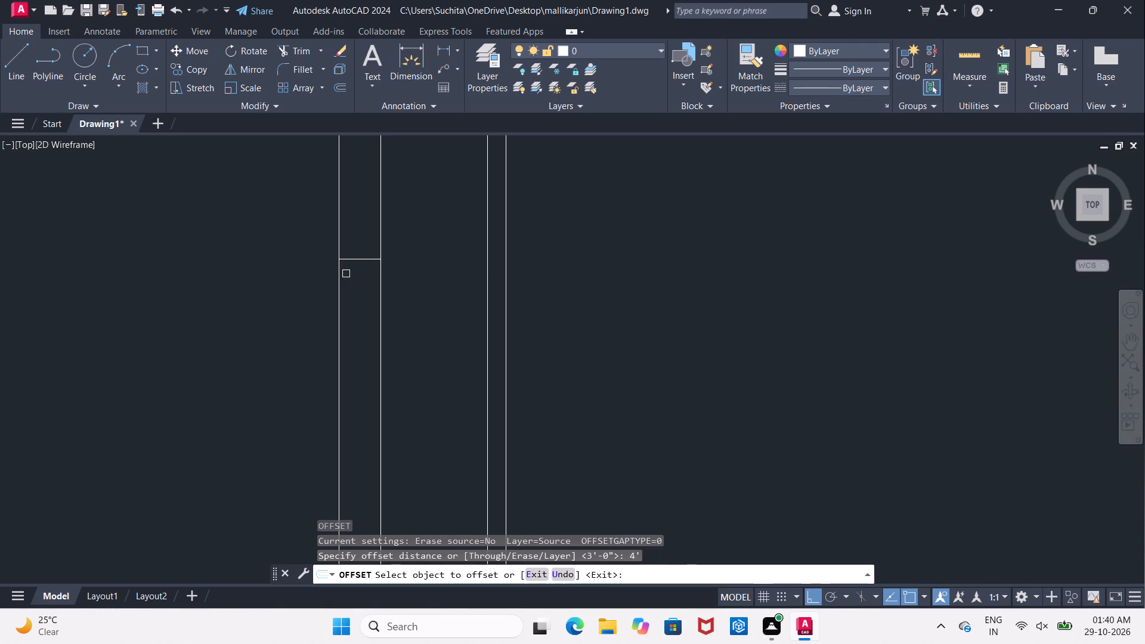
left_click(354, 259)
scroll(359, 267, "down", 3)
left_click(348, 363)
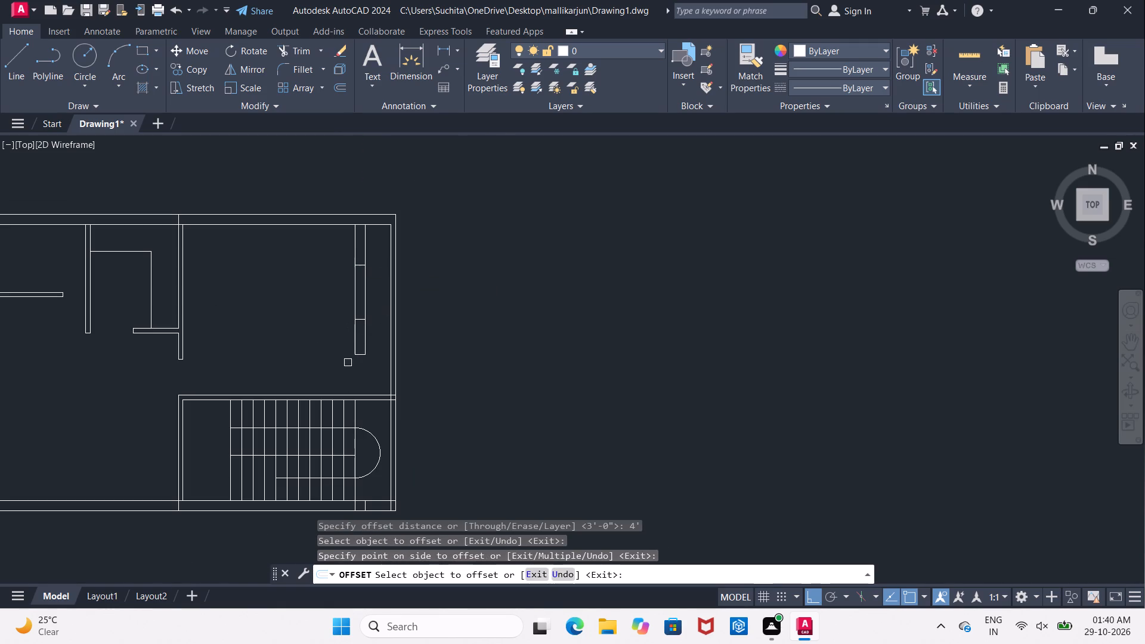
middle_click_drag(315, 360, 544, 340)
scroll(544, 340, "down", 1)
middle_click_drag(7, 339, 73, 338)
scroll(315, 314, "up", 1)
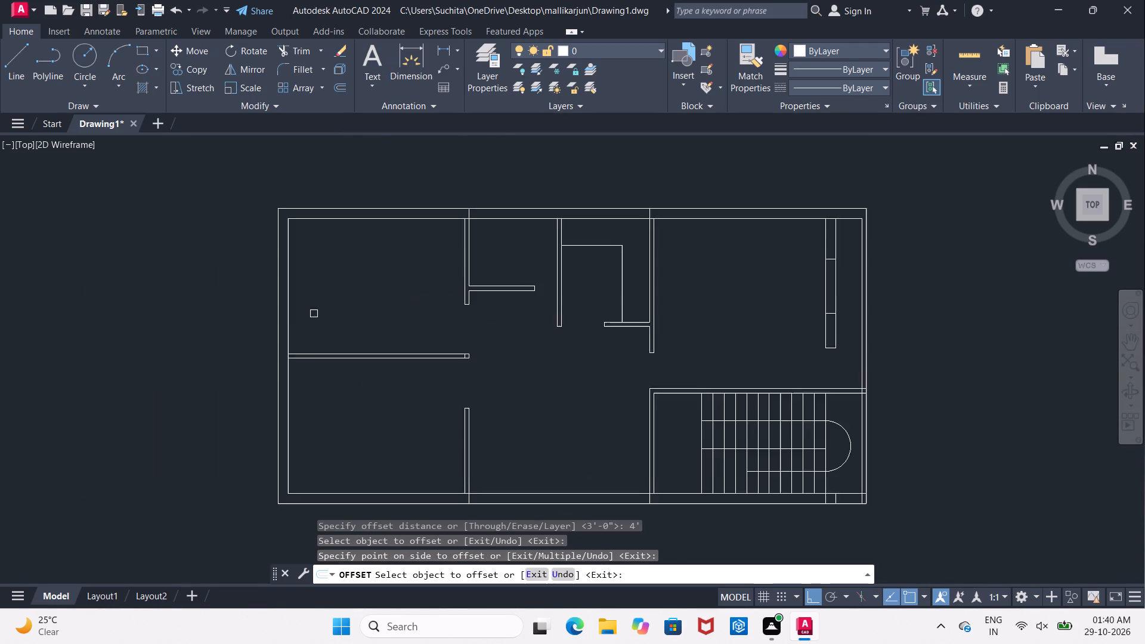
middle_click_drag(304, 315, 203, 319)
middle_click_drag(271, 312, 231, 314)
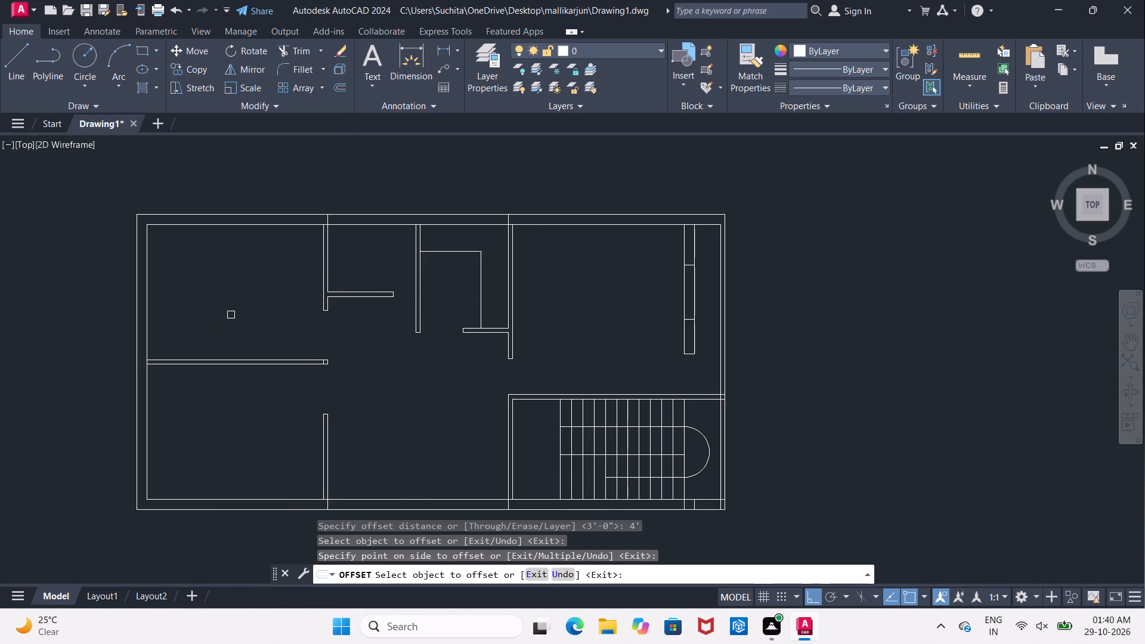
key("Escape")
Extend the upper window-end line across the whole unfurnished plan to the outer faces of both end walls.
type("EX")
key("space")
key("space")
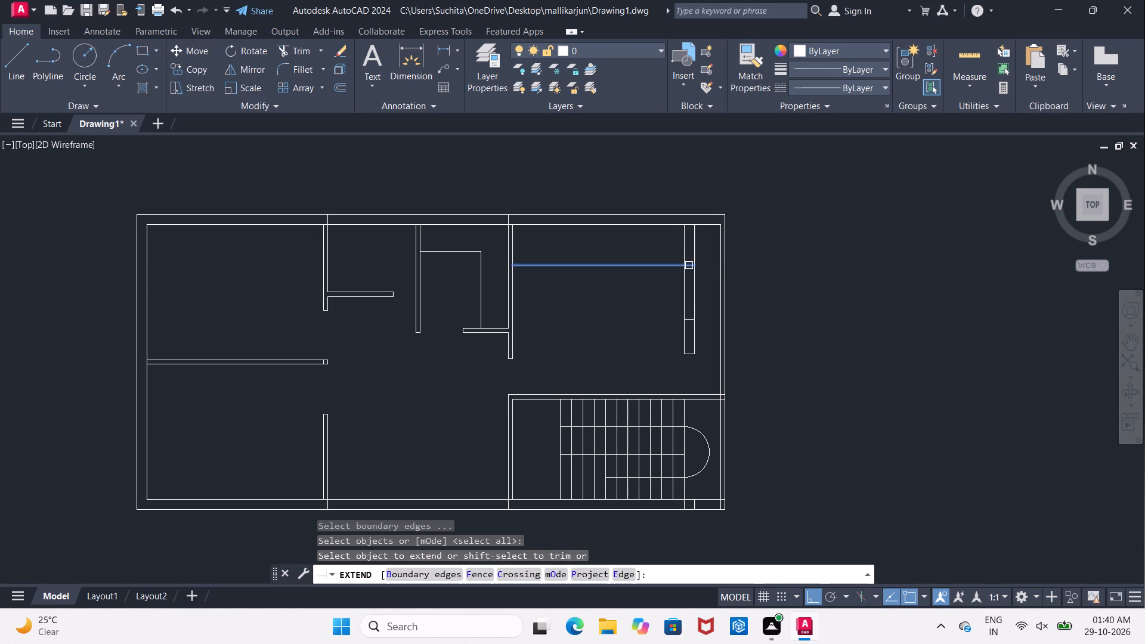
left_click(689, 265)
left_click_drag(558, 265, 551, 267)
triple_click(527, 267)
triple_click(527, 267)
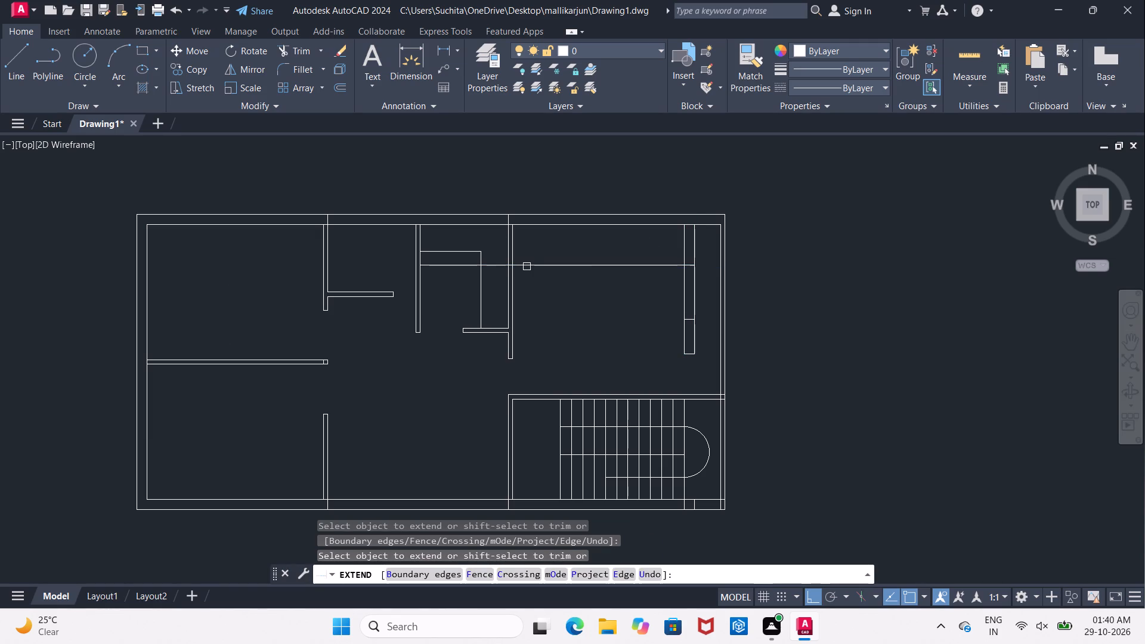
triple_click(527, 267)
double_click(527, 267)
triple_click(519, 265)
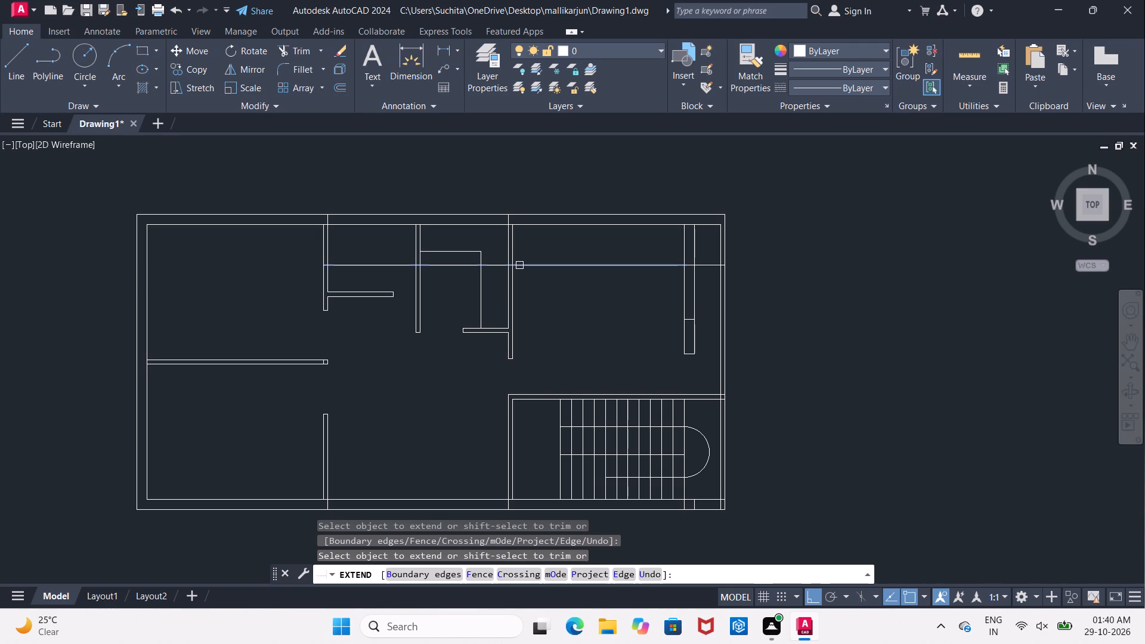
left_click(519, 267)
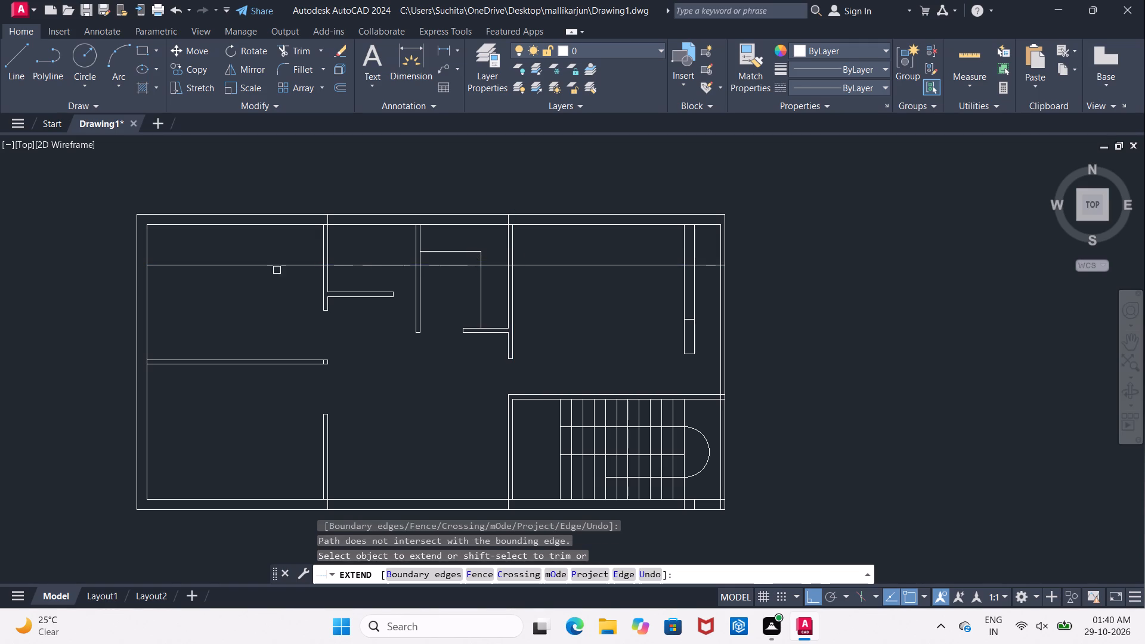
left_click(249, 265)
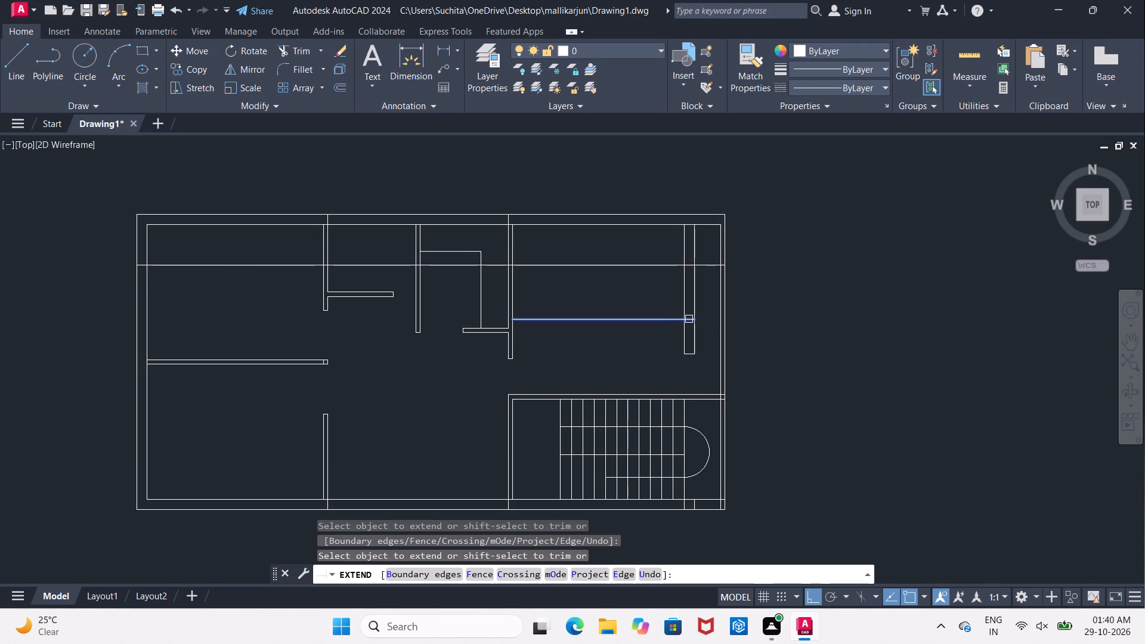
Extend the lower window-end line across the whole unfurnished plan to the outer faces of both end walls.
left_click(689, 319)
left_click_drag(584, 319, 572, 319)
triple_click(562, 320)
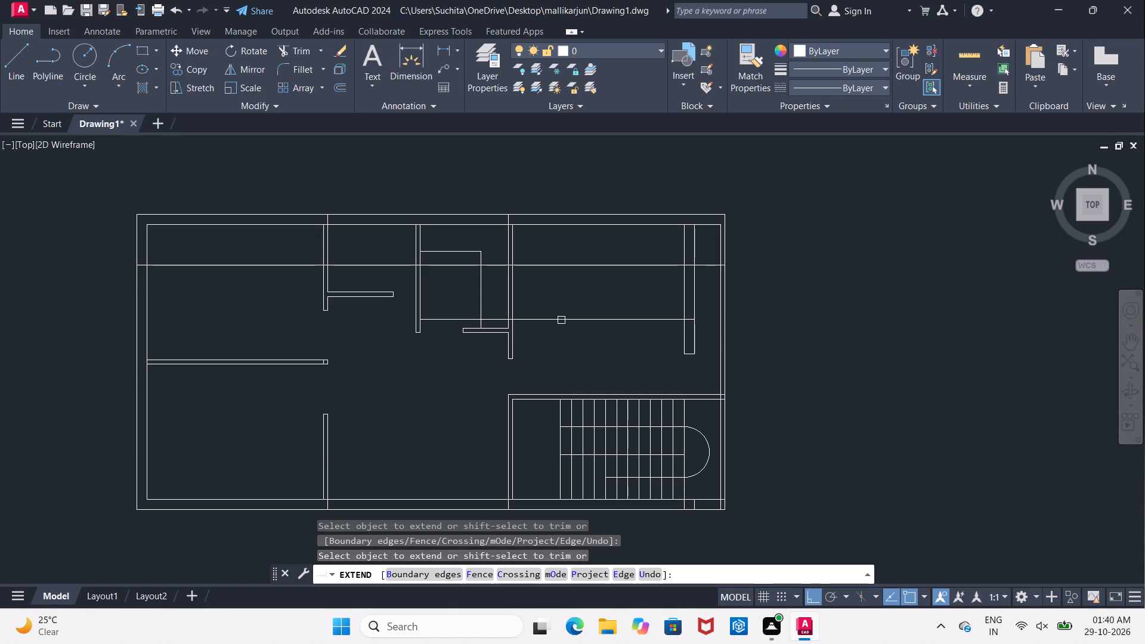
triple_click(561, 320)
left_click(547, 320)
triple_click(541, 320)
left_click(524, 317)
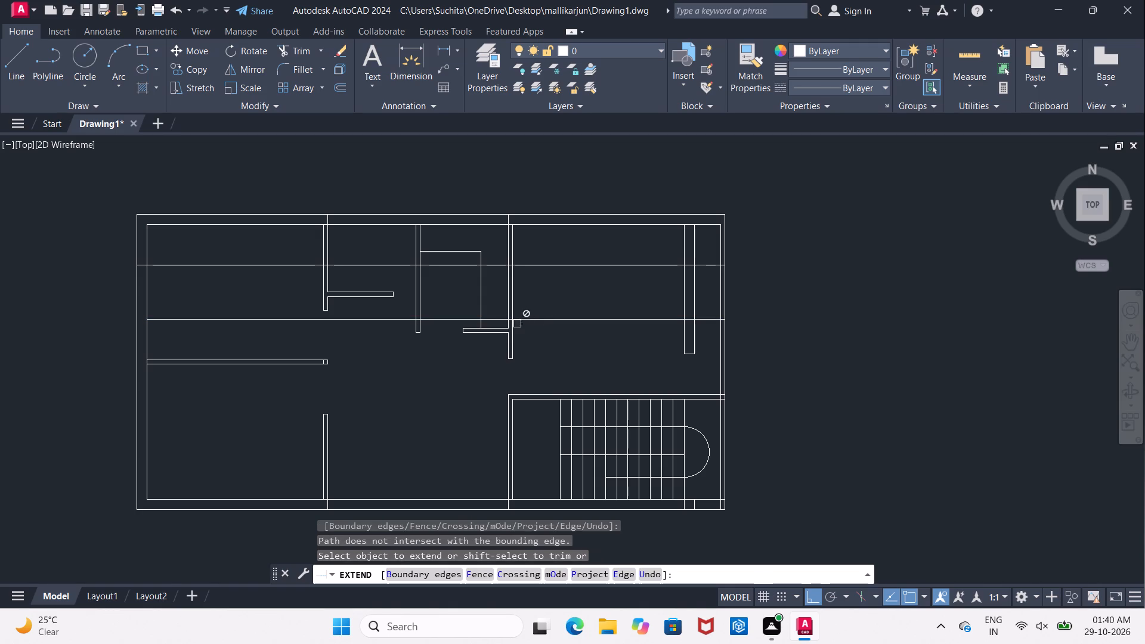
left_click(162, 323)
middle_click_drag(216, 343, 211, 343)
key("Escape")
Trim both extended lines inside the upper corner bedroom, inside the large bedroom, and between its window wall and the outer boundary.
key("t")
type("R")
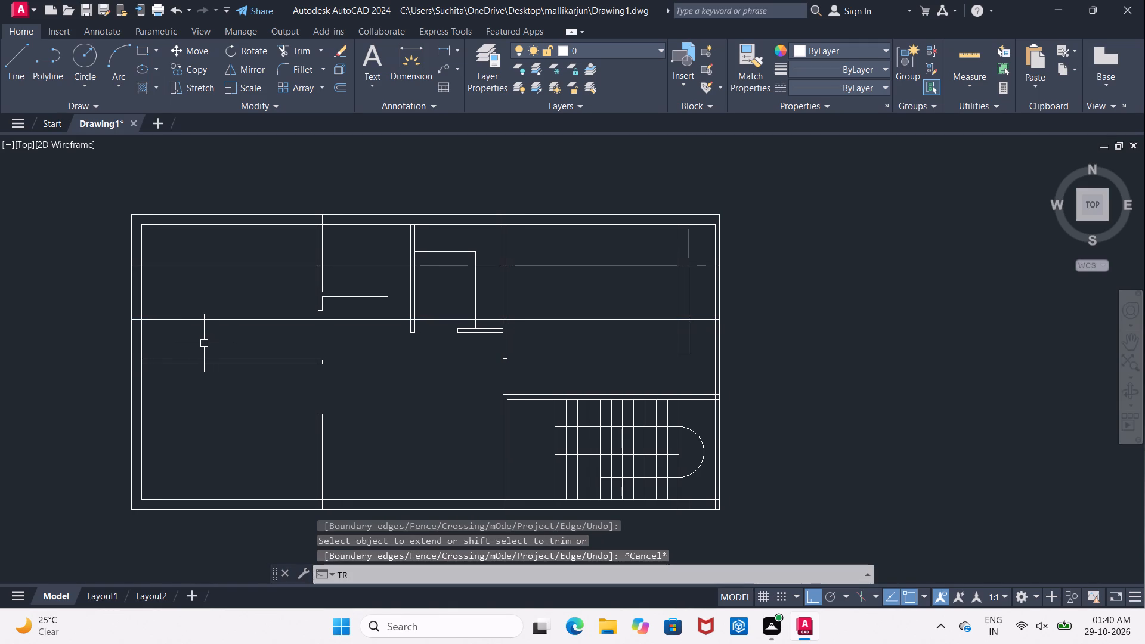
key("space")
key("space")
left_click(178, 322)
left_click(176, 267)
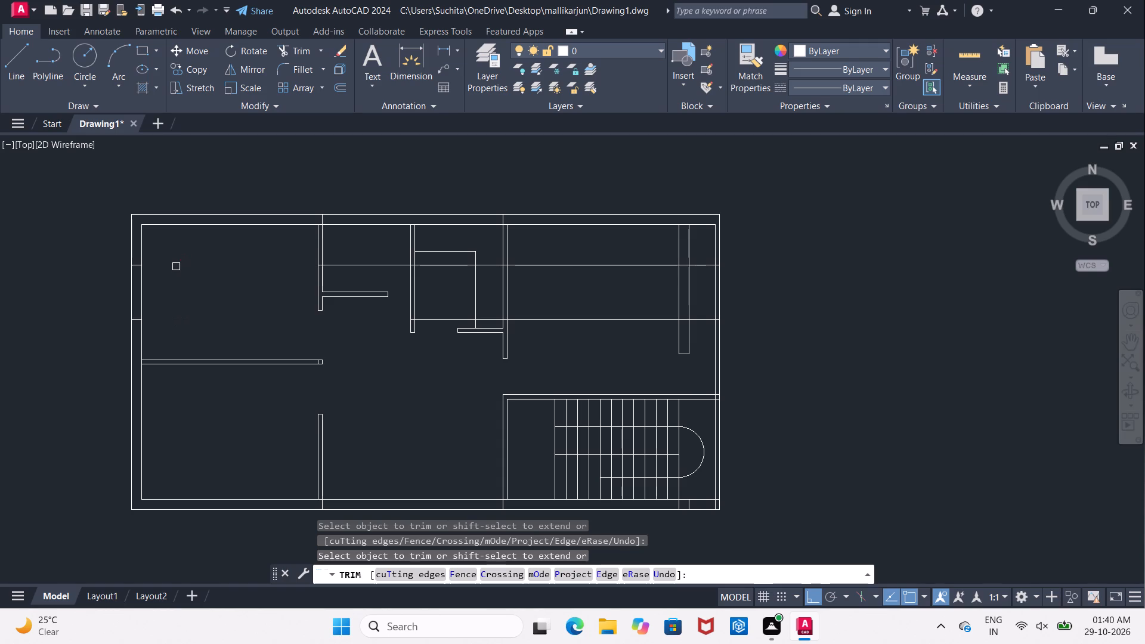
left_click(699, 265)
left_click(704, 319)
left_click(642, 266)
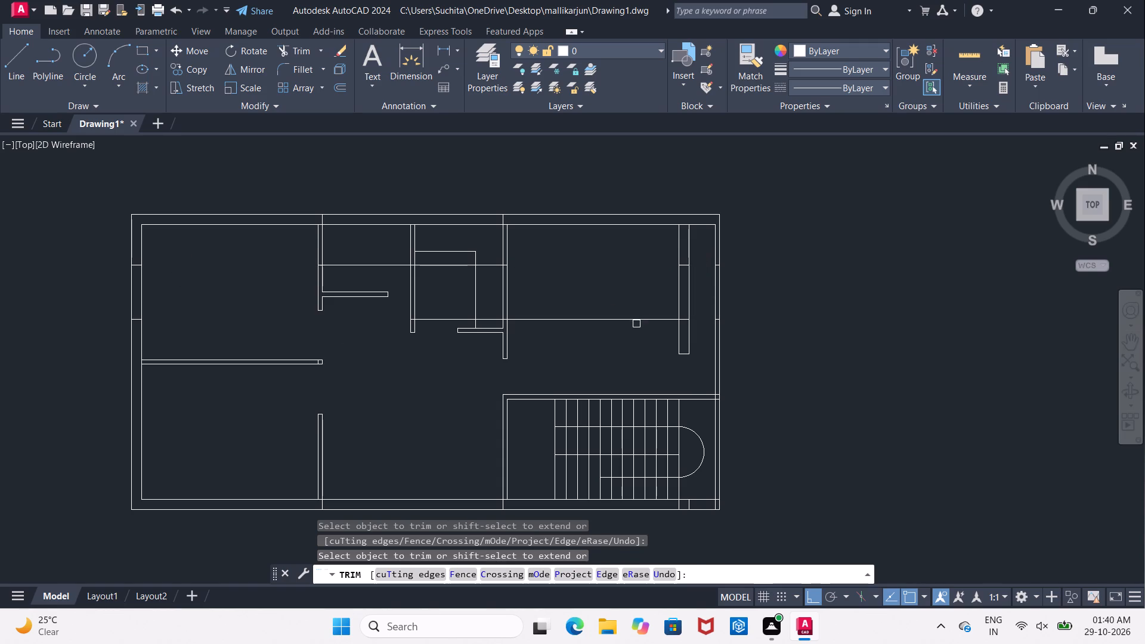
left_click(636, 324)
left_click(623, 318)
key("Escape")
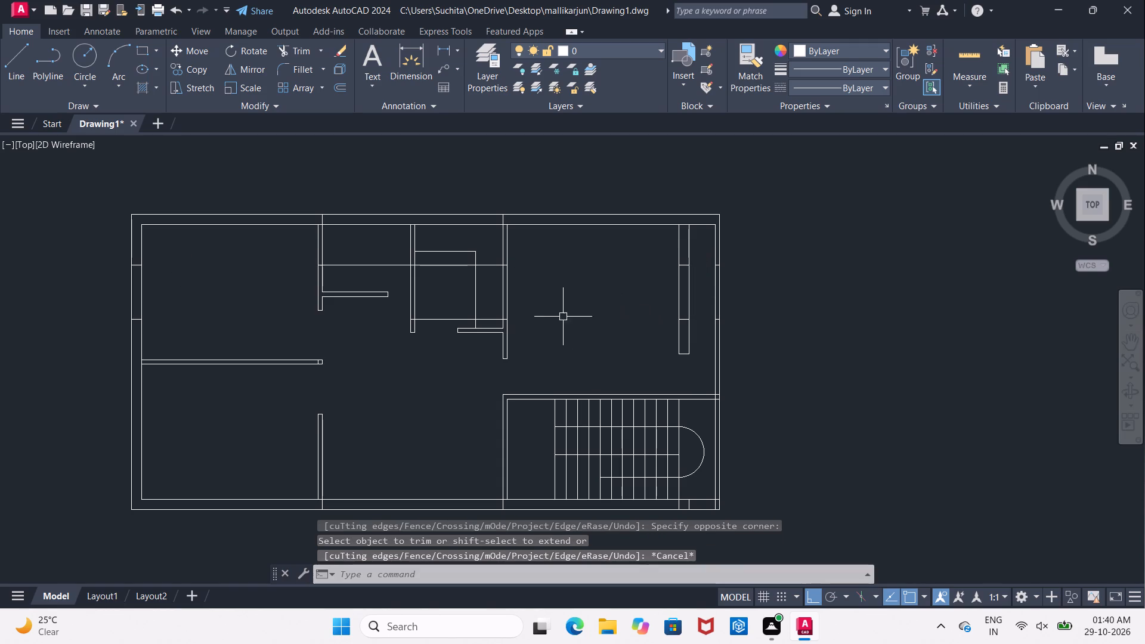
Erase the two leftover extended line pieces crossing the bath and kitchen area.
left_click(450, 320)
left_click(453, 268)
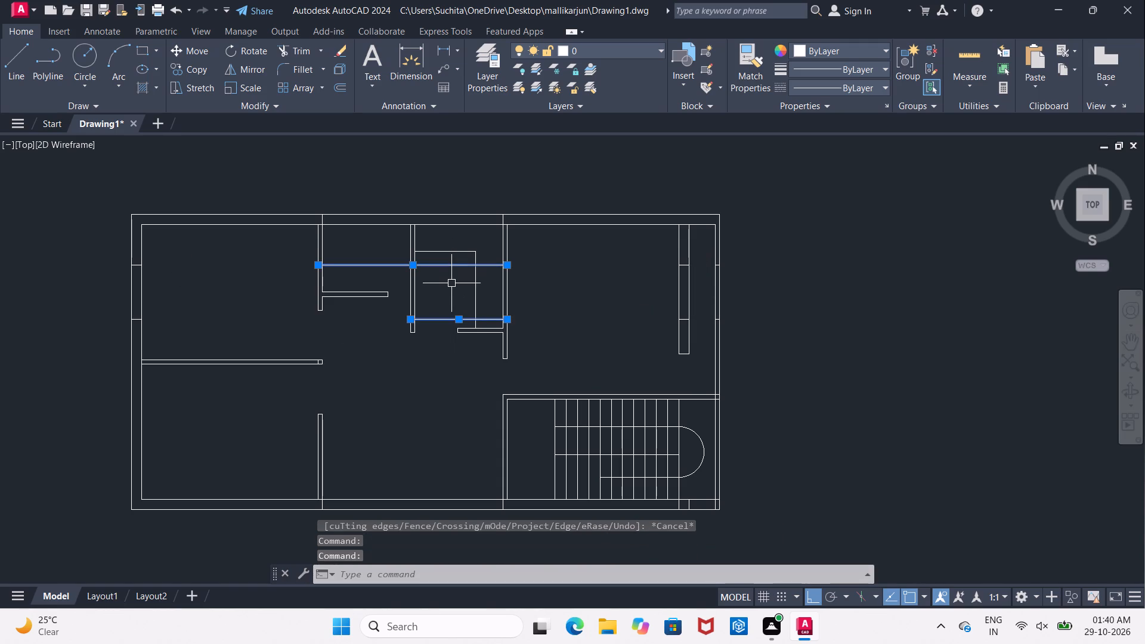
key("Delete")
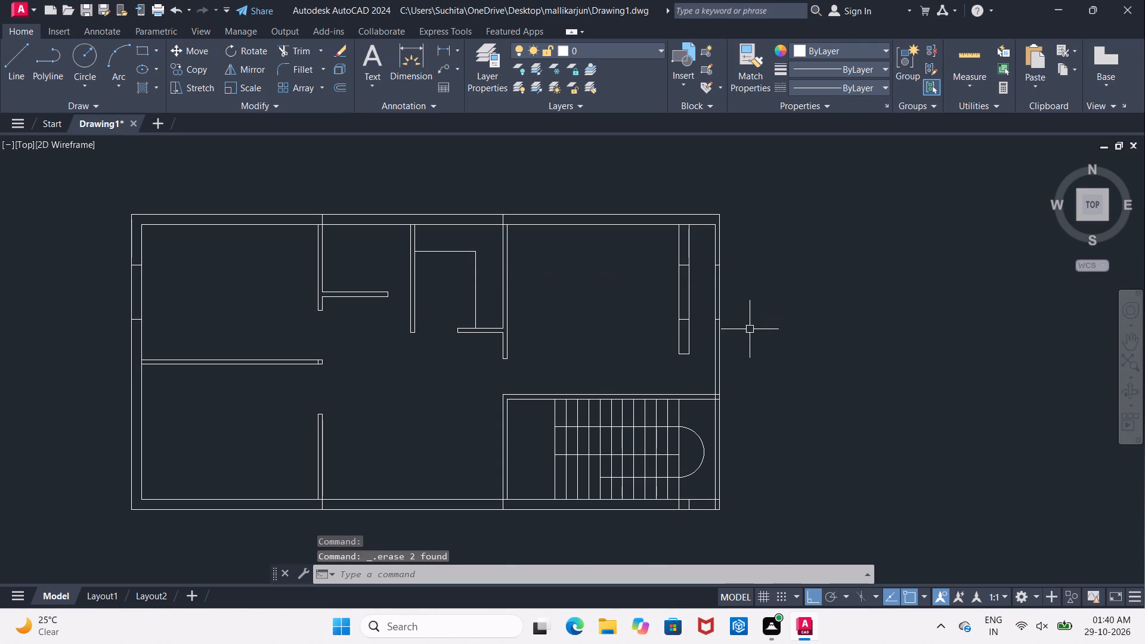
Erase the two short leftover lines within the thin outer boundary wall beyond the large bedroom's window wall.
scroll(749, 329, "up", 3)
left_click(610, 289)
middle_click_drag(561, 305, 534, 398)
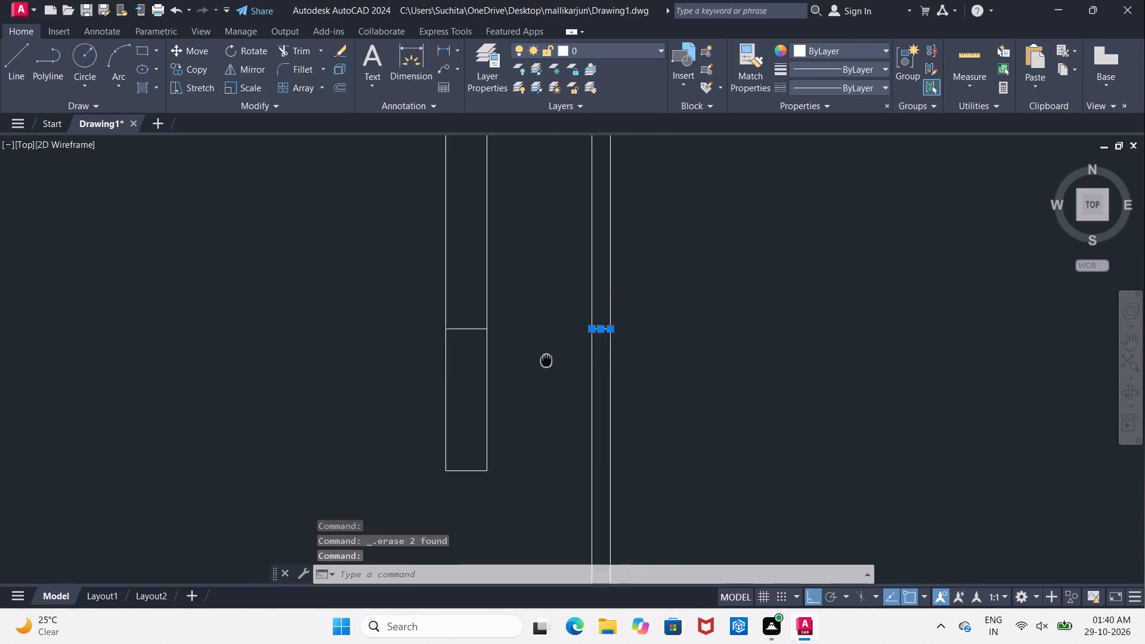
middle_click_drag(534, 398, 519, 522)
left_click(567, 285)
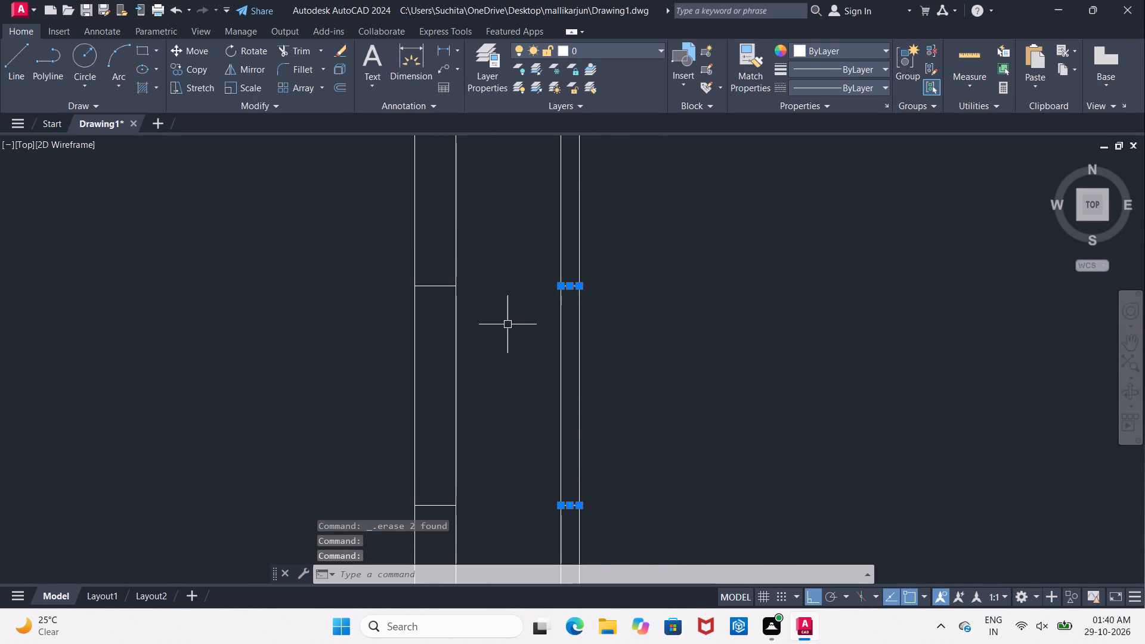
key("Delete")
Offset the bath-side line of the wall between the upper corner bedroom and the bath 3'3" into the bath.
scroll(518, 323, "down", 1)
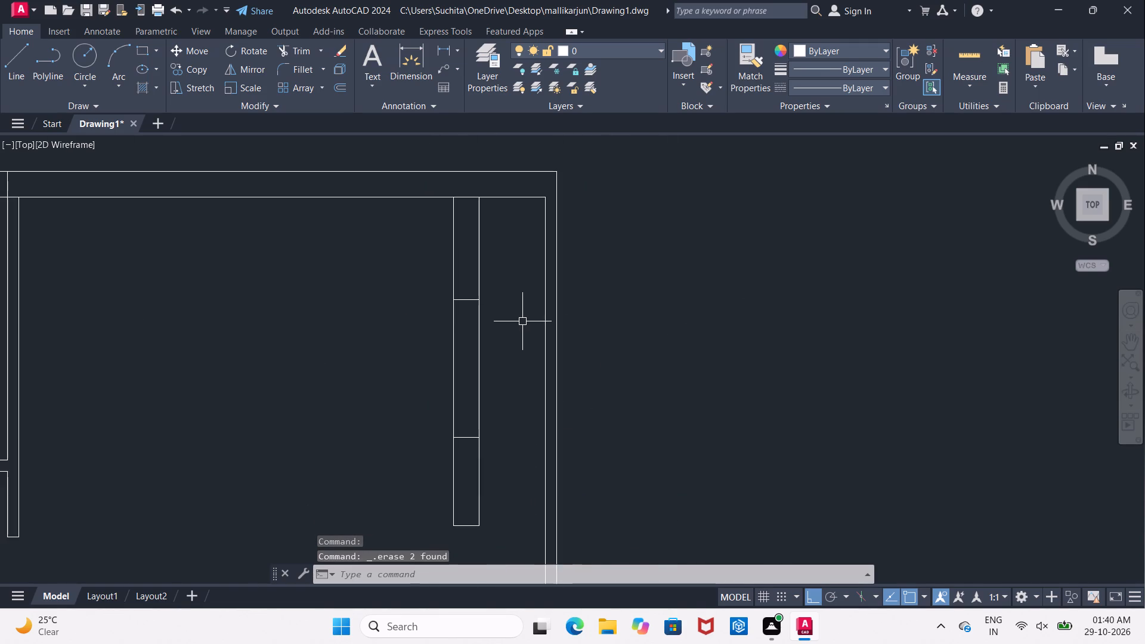
scroll(523, 321, "down", 4)
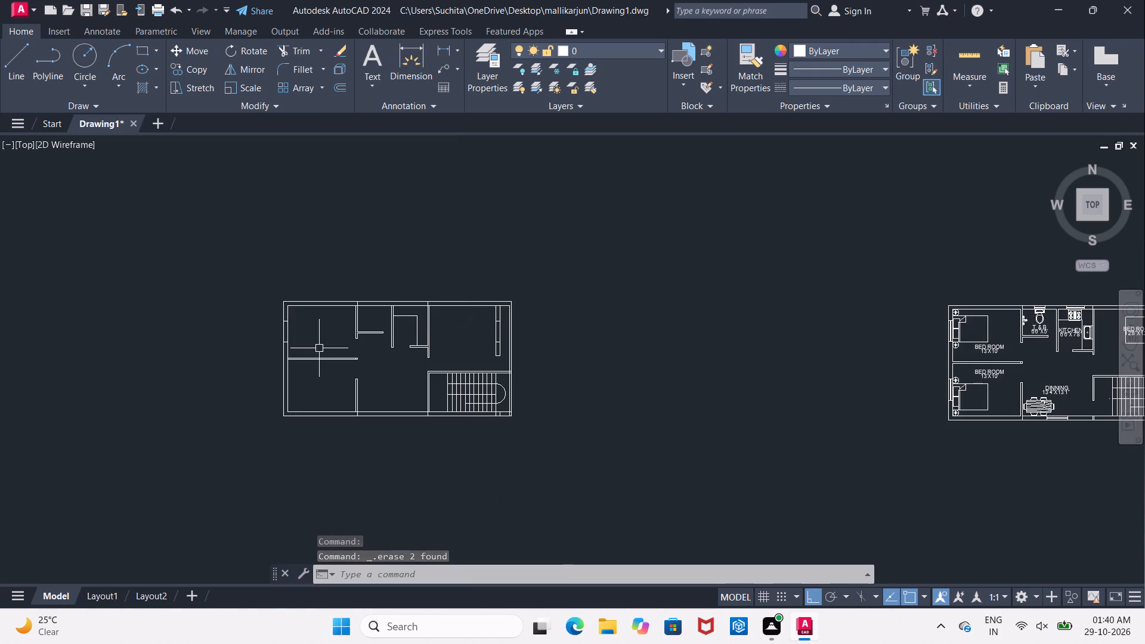
middle_click_drag(319, 347, 365, 349)
scroll(353, 347, "up", 3)
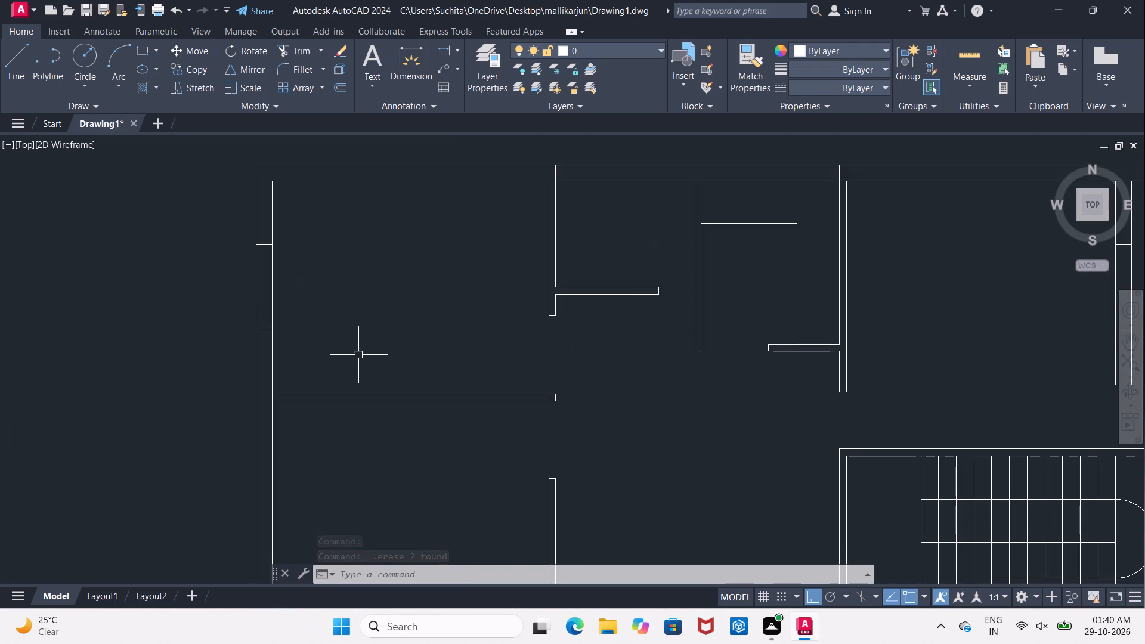
middle_click_drag(461, 344, 178, 414)
middle_click_drag(278, 269, 269, 323)
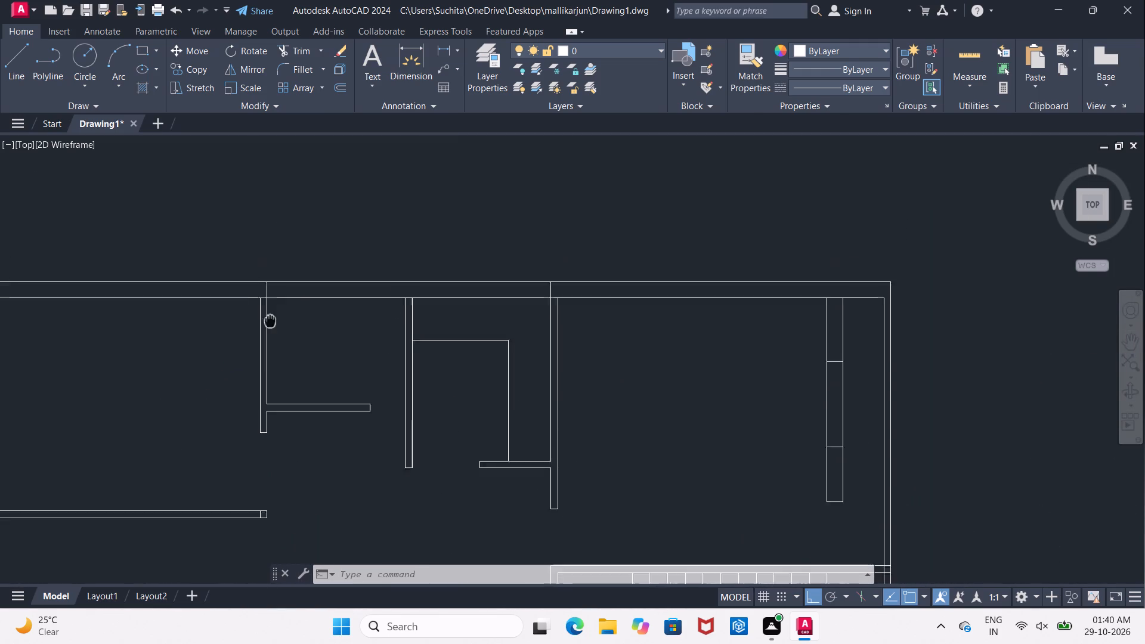
middle_click_drag(269, 323, 267, 316)
key("Escape")
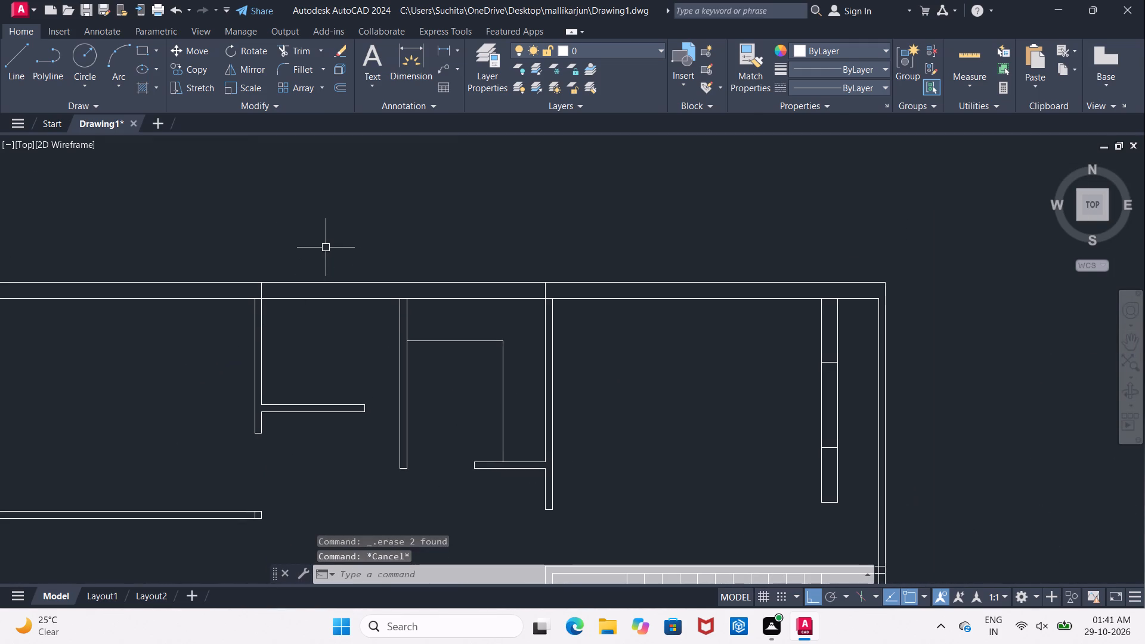
key("o")
key("Return")
type("3'3")
key("shift+quotedbl")
key("Return")
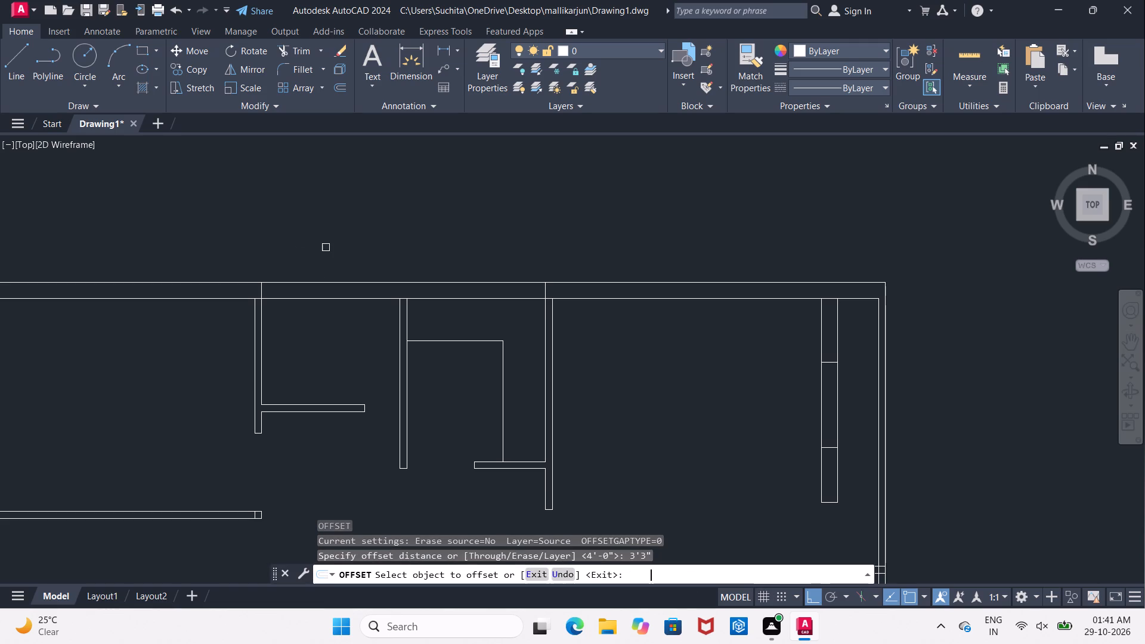
left_click_drag(262, 348, 280, 353)
left_click(346, 353)
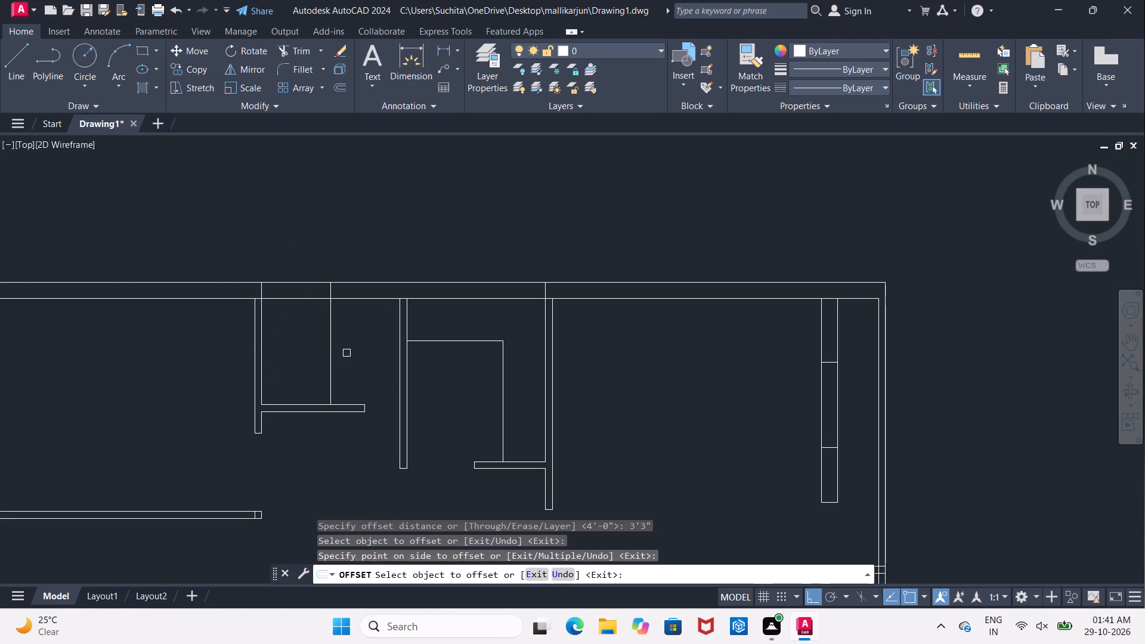
Offset the new line in the bath 1' to each side.
key("Return")
key("Return")
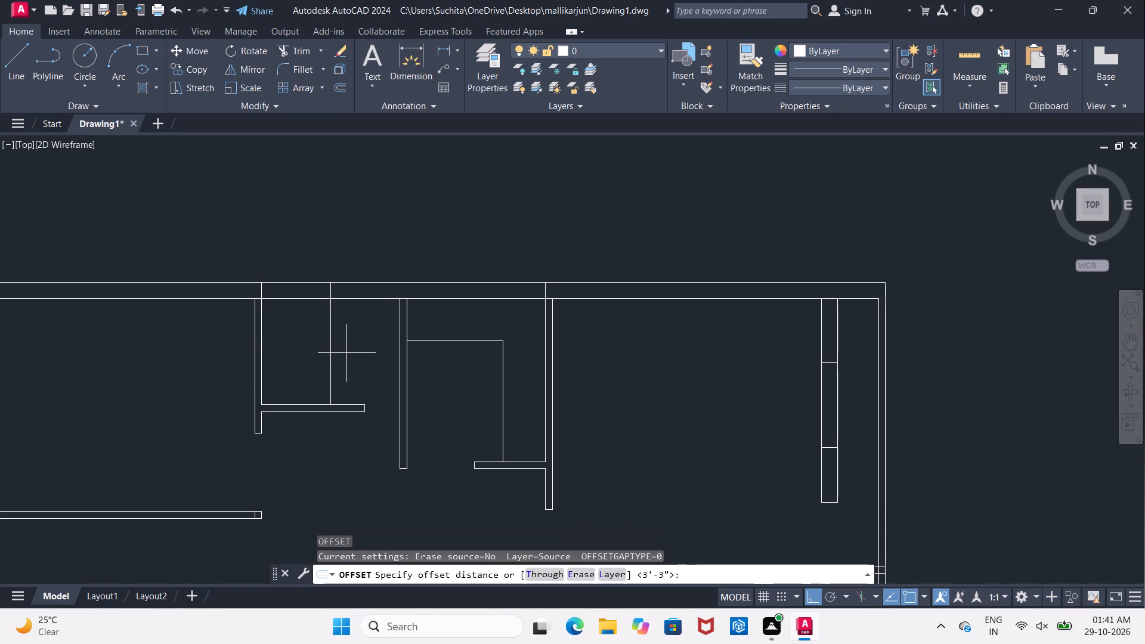
key("1")
key("apostrophe")
key("Return")
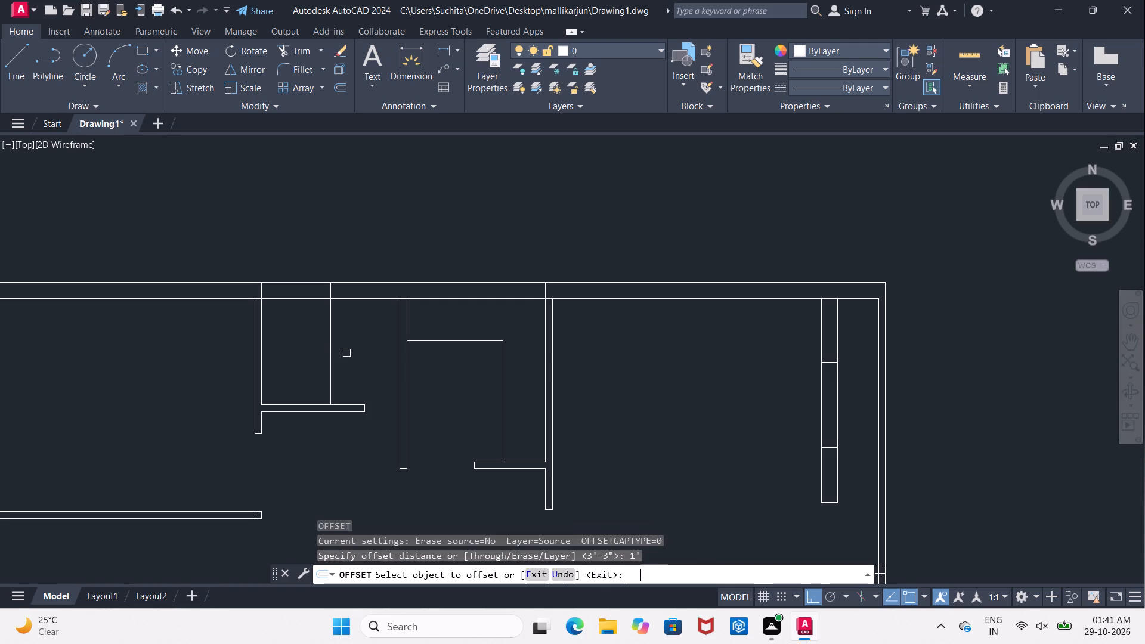
left_click_drag(328, 321, 322, 322)
left_click(289, 325)
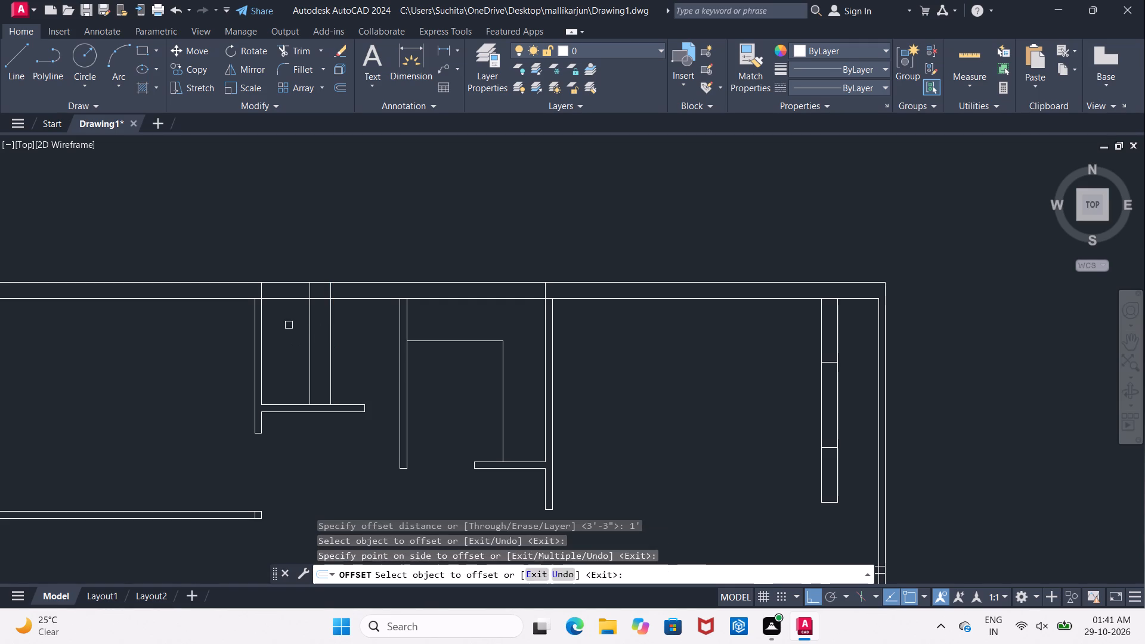
left_click(330, 332)
left_click(343, 337)
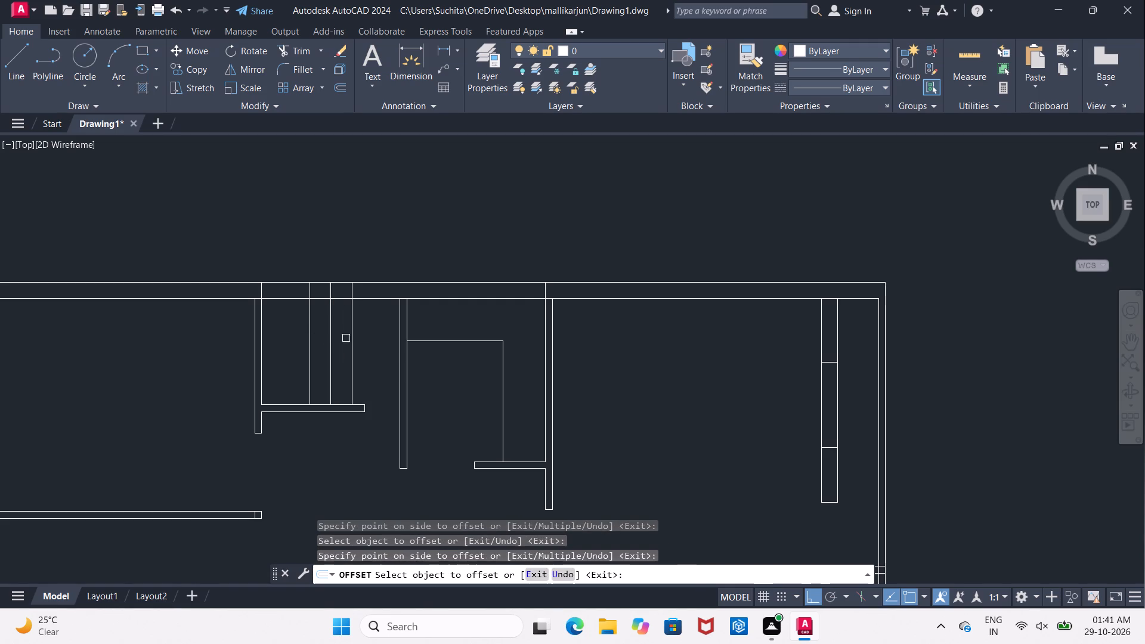
Trim the three parallel lines inside the bath back to the inner face of the upper outer wall.
key("Escape")
type("TR")
key("space")
key("space")
left_click_drag(284, 340, 310, 343)
left_click(358, 351)
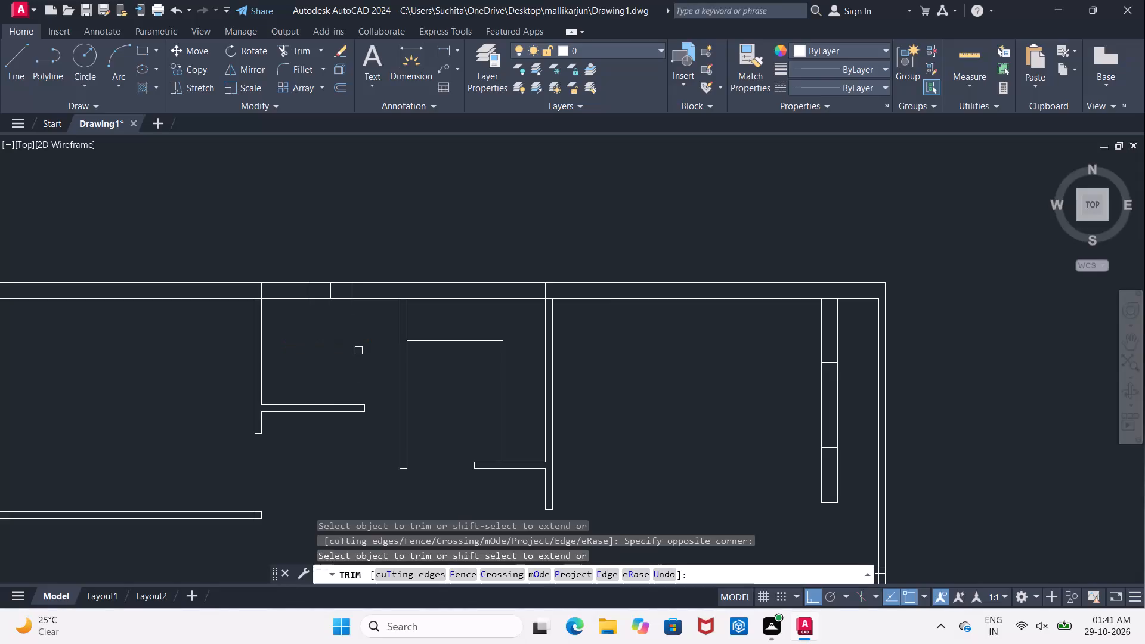
Erase the middle one of the three short lines within the outer wall at the bath.
middle_click_drag(329, 330, 323, 370)
key("Escape")
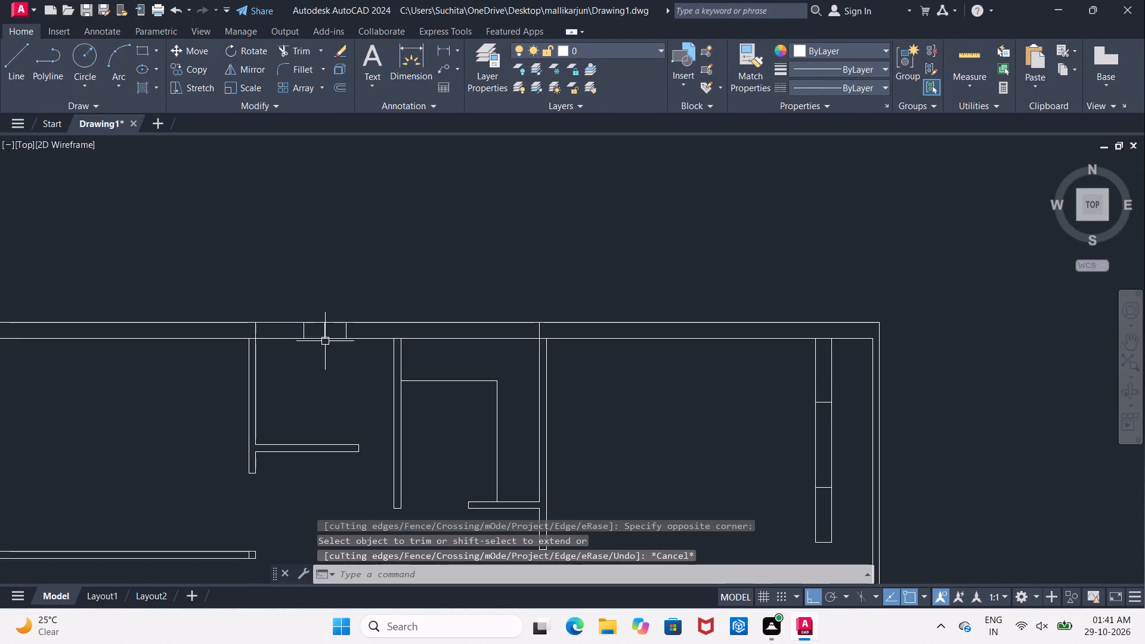
left_click(323, 330)
key("Delete")
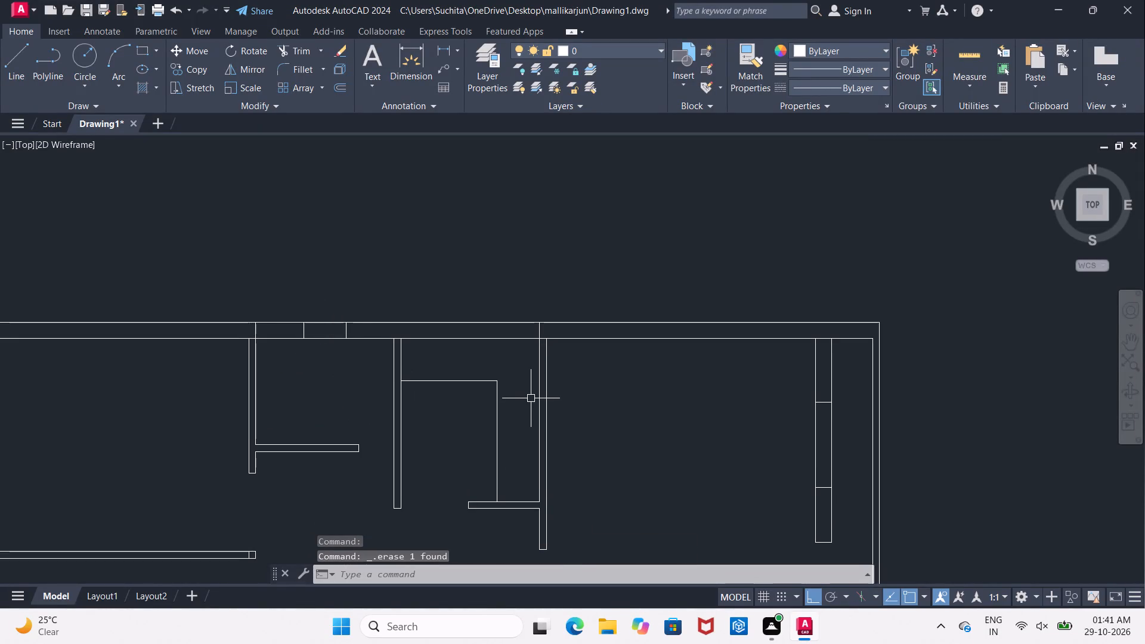
Offset the kitchen-side line of the wall between the bath and the kitchen 3'3" into the kitchen.
middle_click_drag(526, 397, 406, 401)
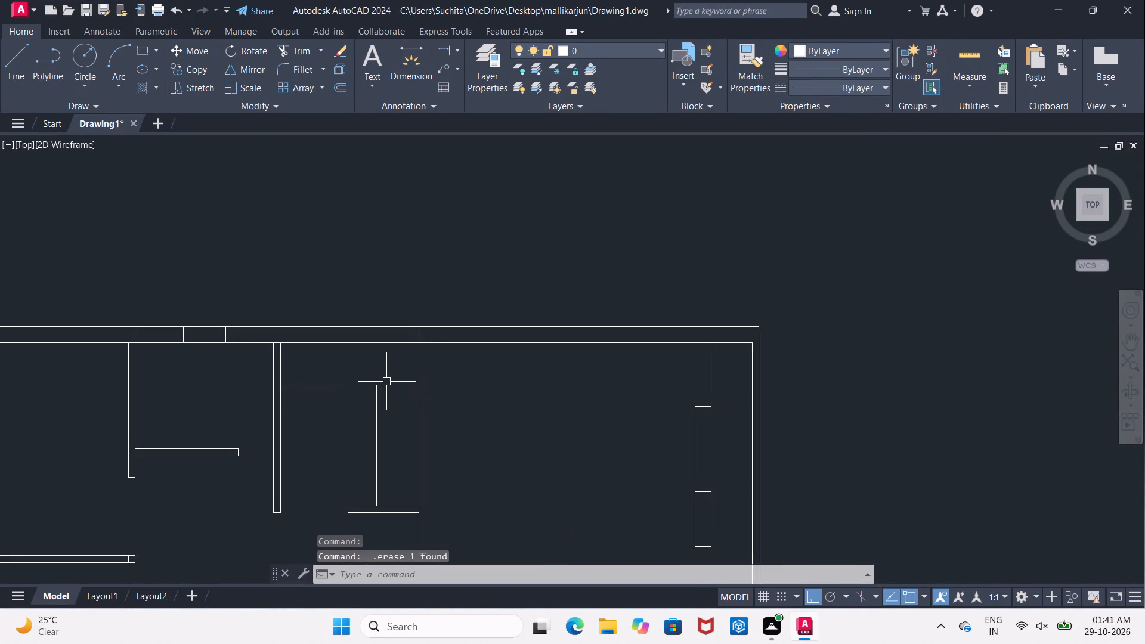
key("Escape")
key("o")
key("Return")
type("3'3")
key("shift+quotedbl")
key("Return")
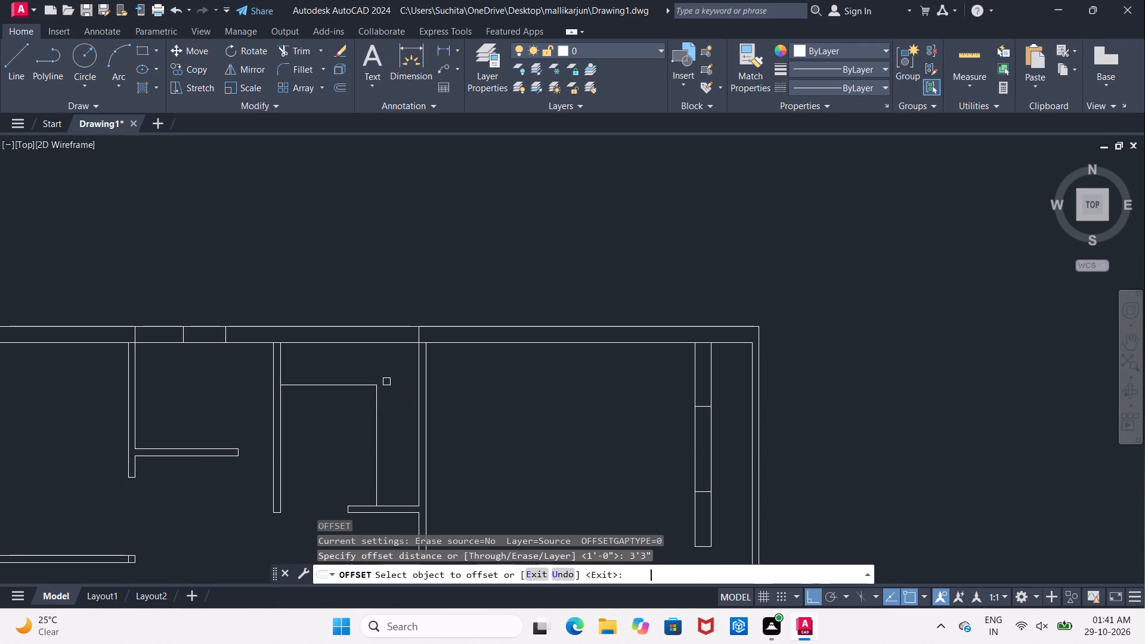
left_click_drag(281, 421, 290, 422)
left_click(360, 434)
middle_click_drag(389, 383, 377, 441)
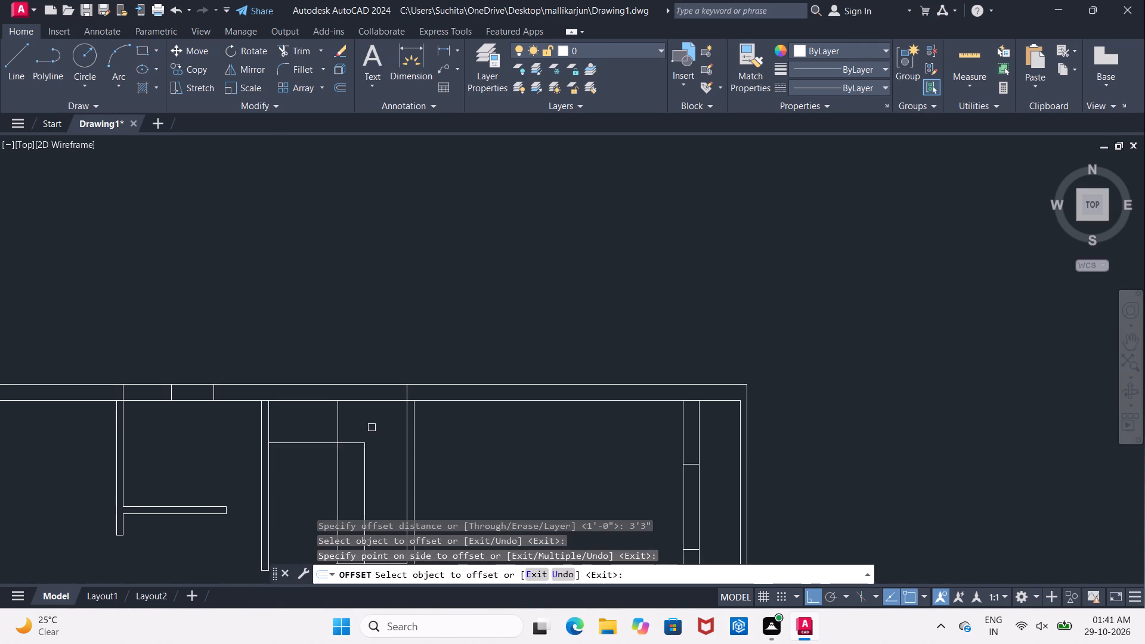
key("Escape")
Offset the new line in the kitchen 1'8" to each side.
key("o")
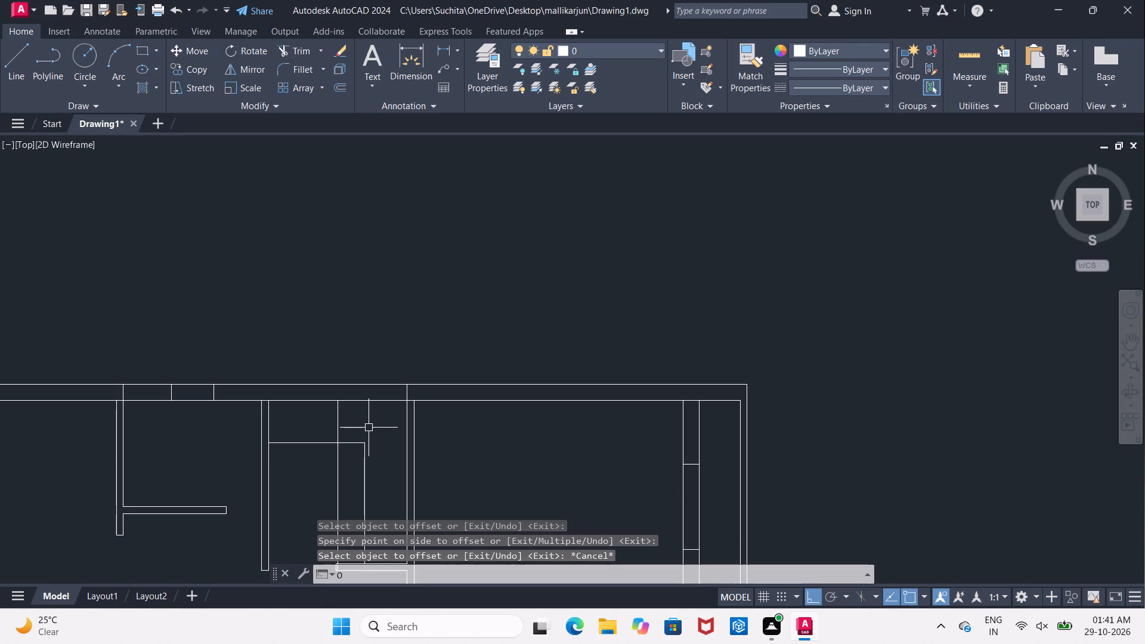
key("Return")
type("1'8\"")
key("Return")
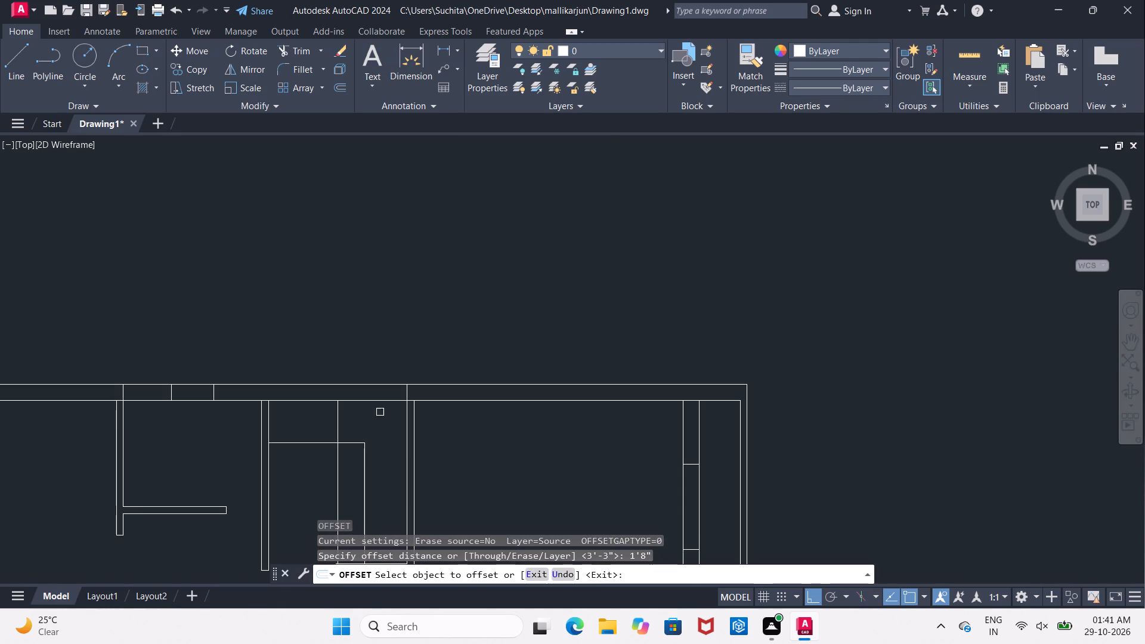
left_click_drag(339, 420, 348, 425)
left_click(377, 431)
left_click(337, 429)
left_click(319, 429)
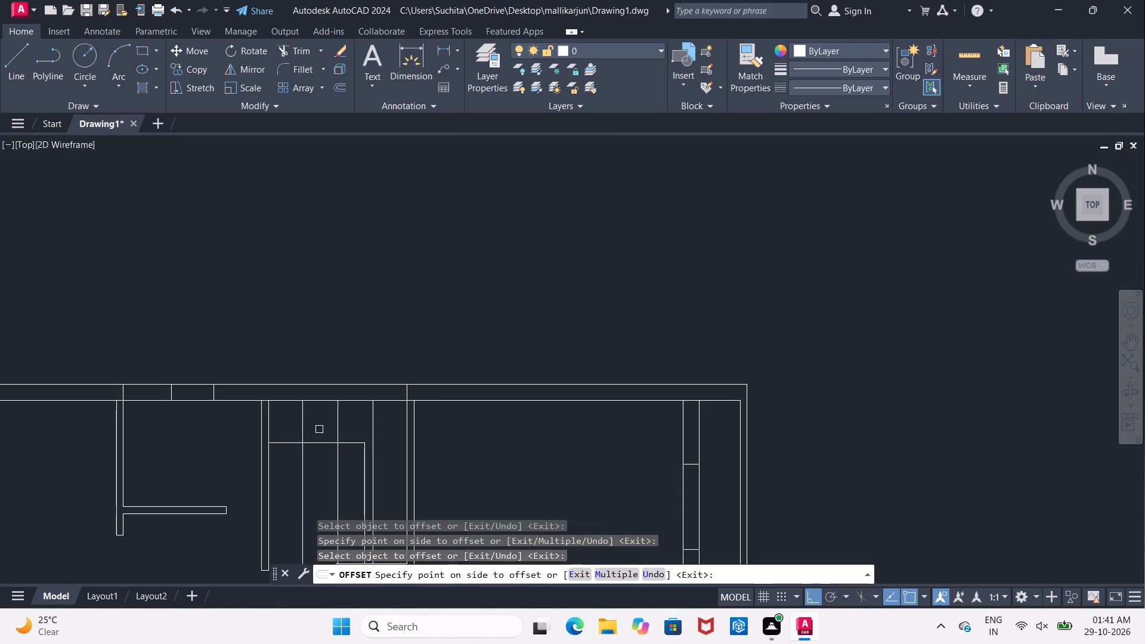
key("Escape")
Erase the middle one of the three parallel lines in the kitchen.
left_click(336, 434)
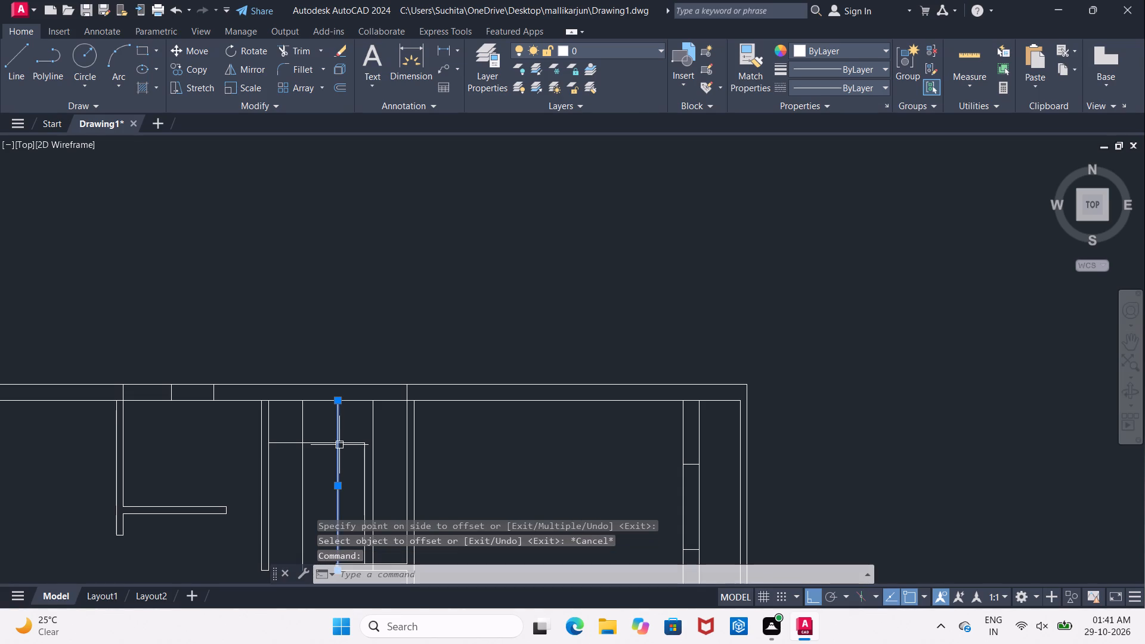
key("Delete")
Extend the two remaining offset lines in the kitchen to the outer face of the upper outer wall.
middle_click_drag(321, 477, 332, 457)
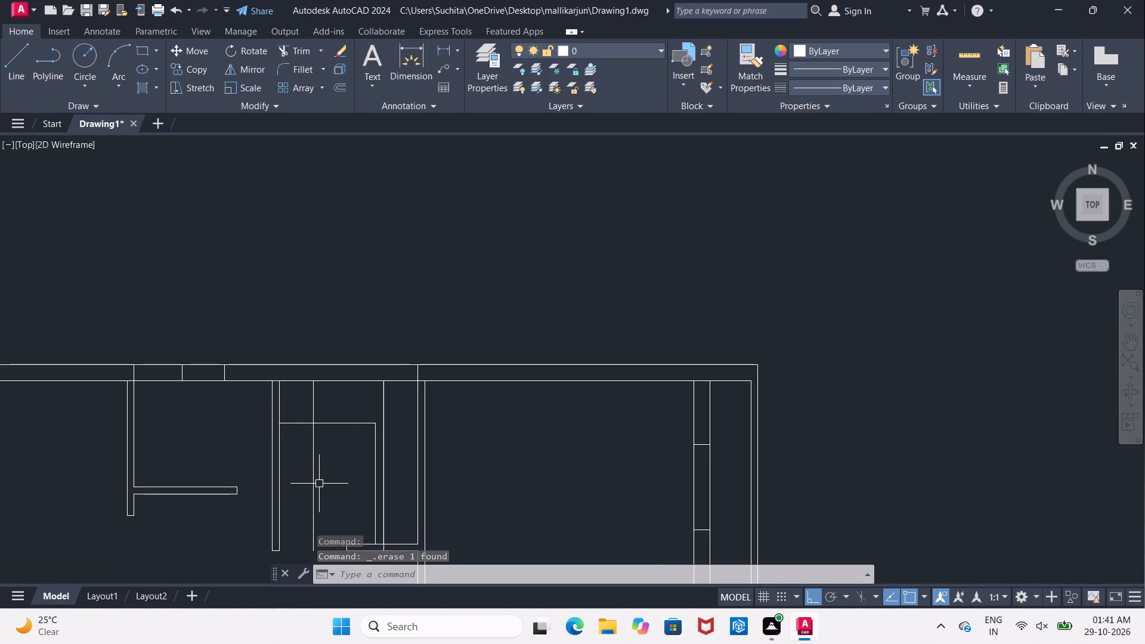
middle_click(334, 481)
middle_click_drag(334, 476, 333, 485)
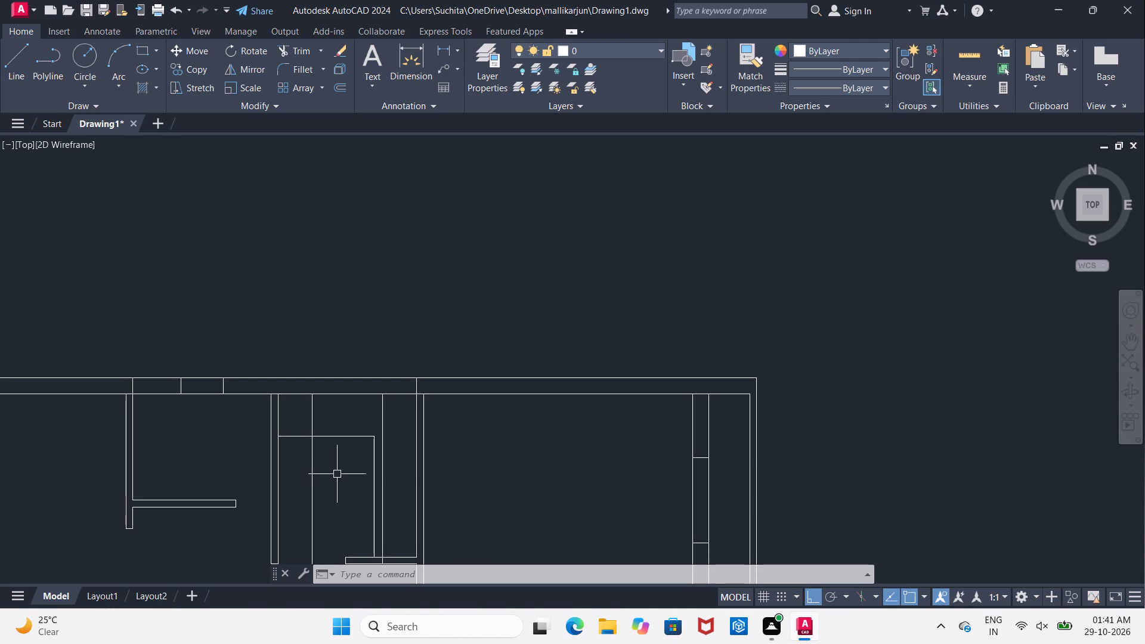
key("Escape")
type("EX")
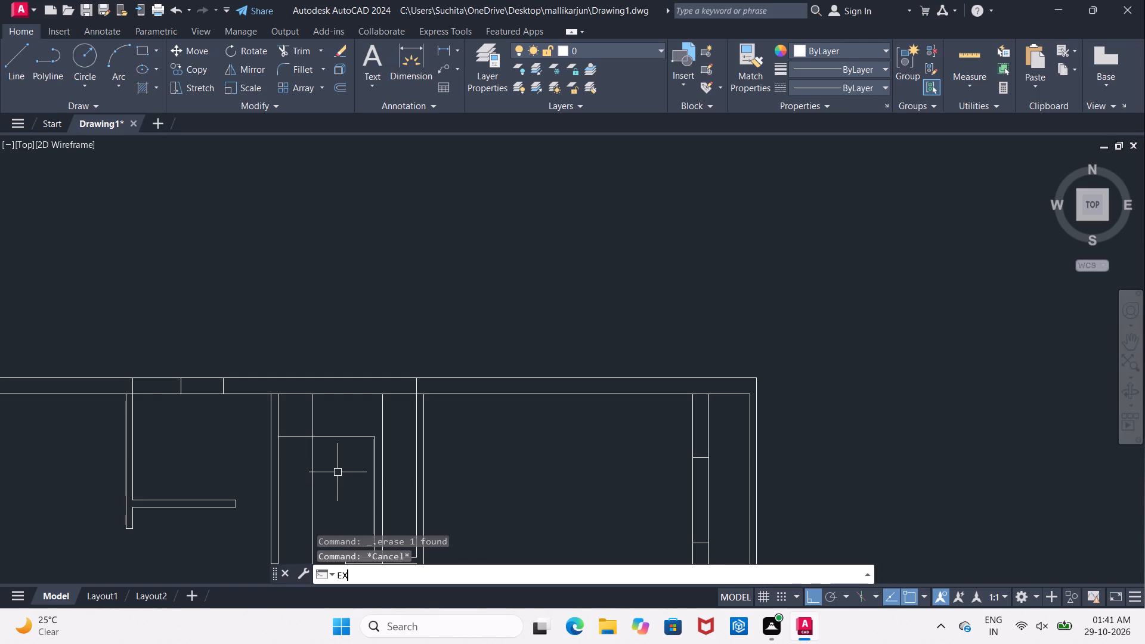
key("space")
key("space")
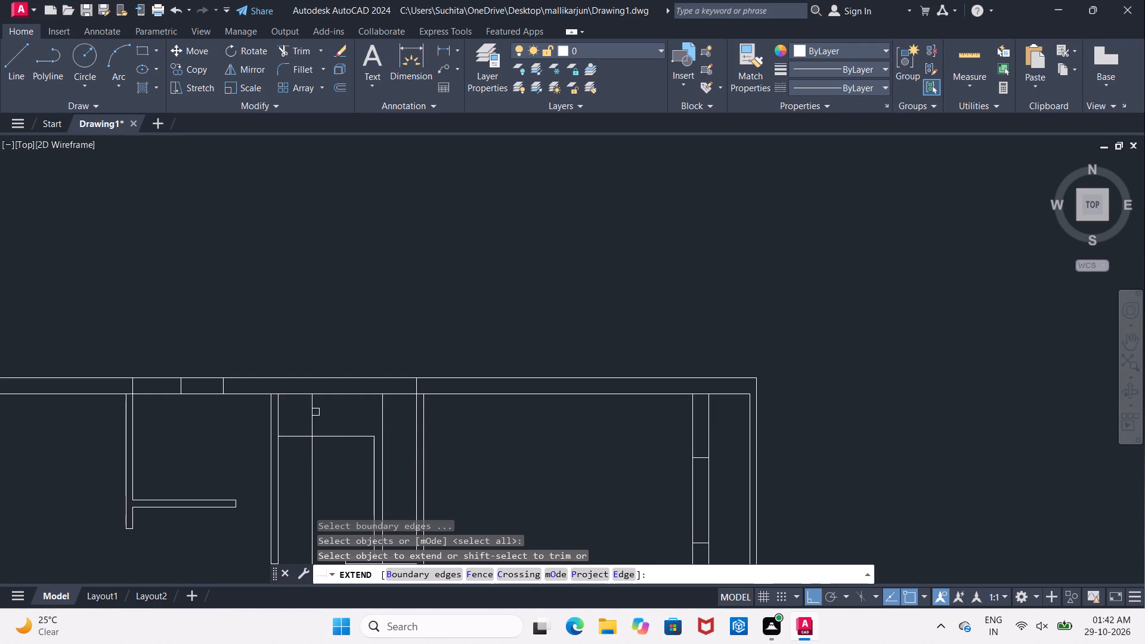
left_click(315, 412)
left_click(380, 413)
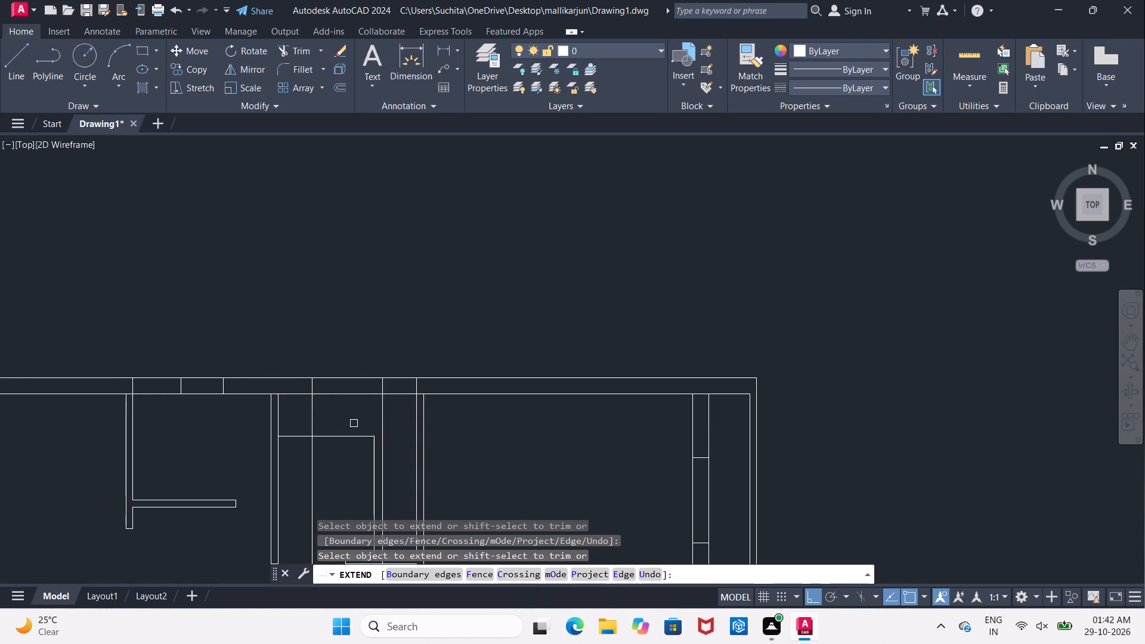
key("Escape")
Trim both extended lines in the kitchen just inside the inner face of the upper outer wall.
type("TR")
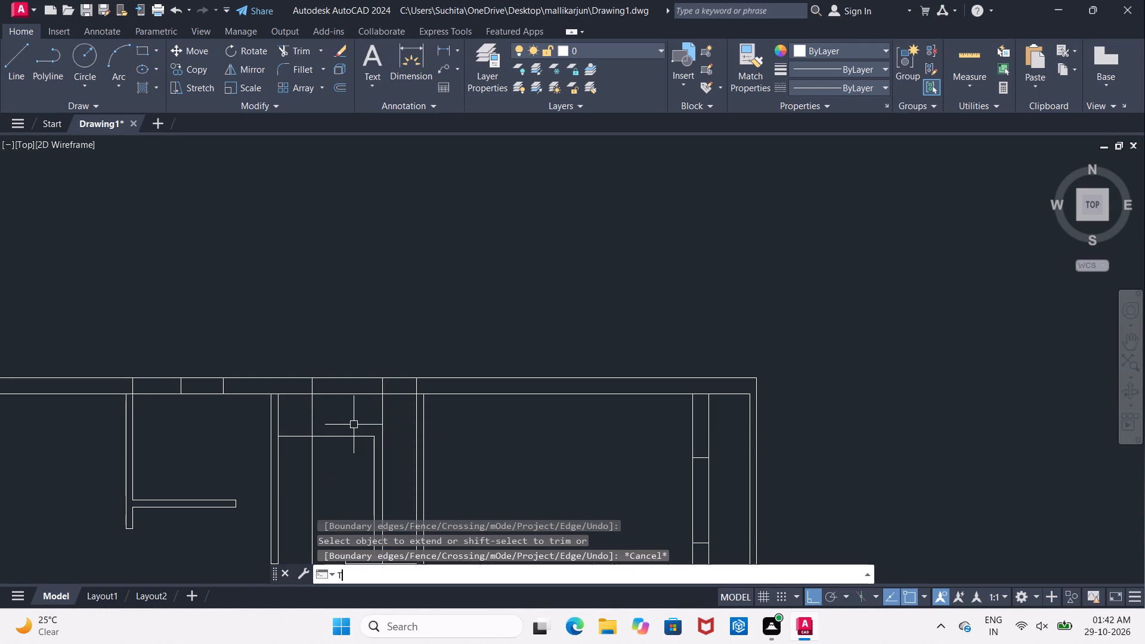
key("space")
key("space")
left_click(312, 418)
left_click(381, 420)
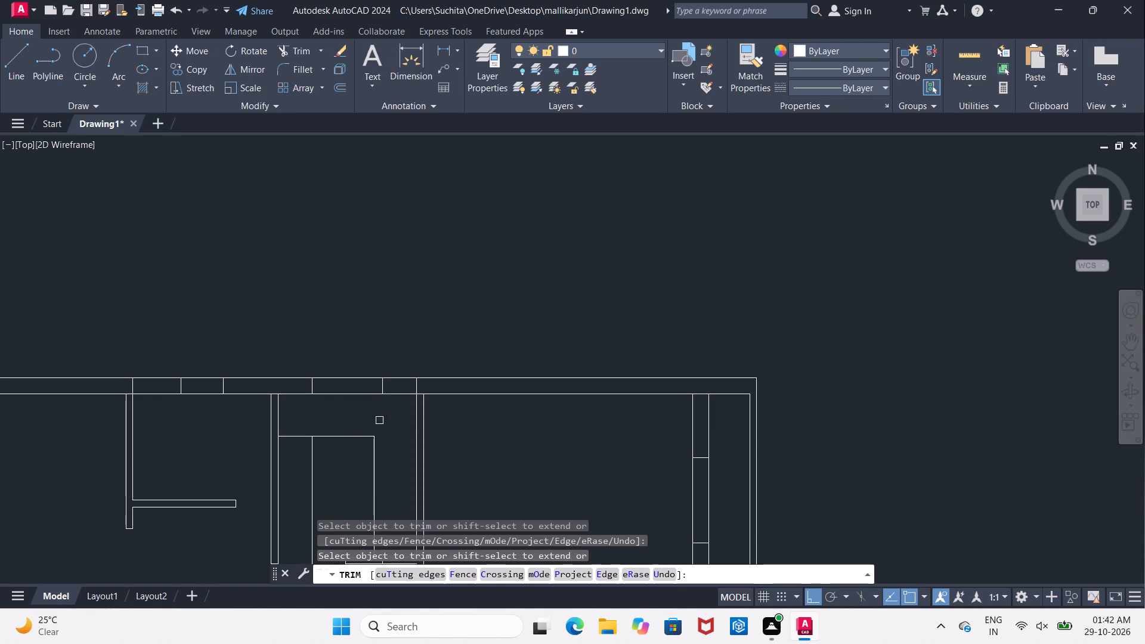
key("Escape")
Erase the long leftover vertical line piece running down from the kitchen counter line.
middle_click_drag(367, 425, 367, 380)
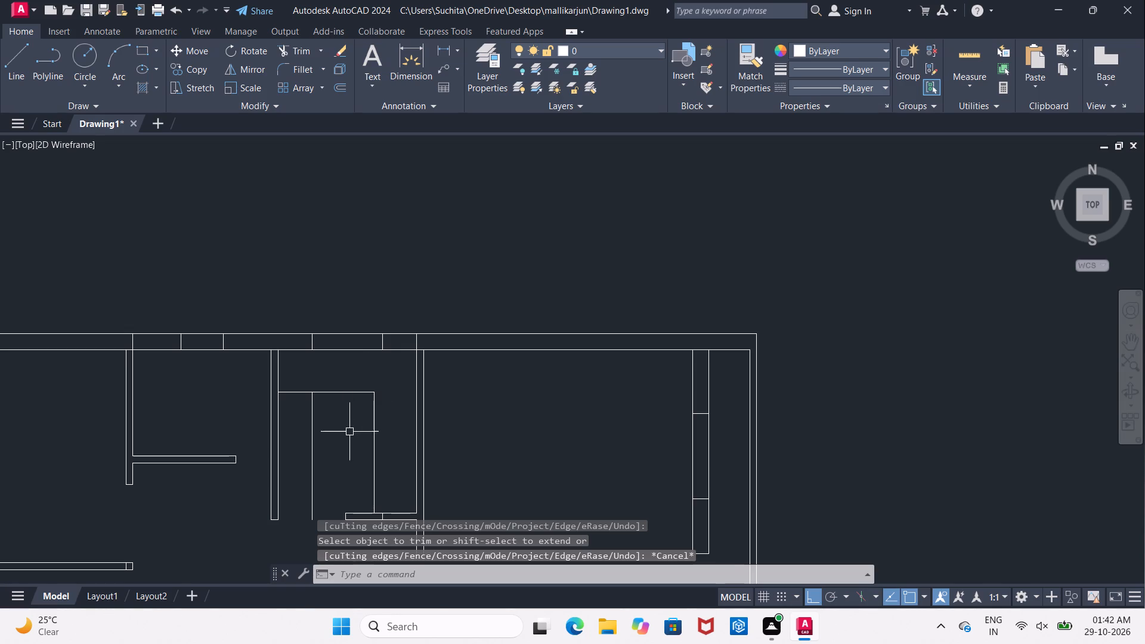
middle_click_drag(349, 433, 355, 394)
left_click(320, 409)
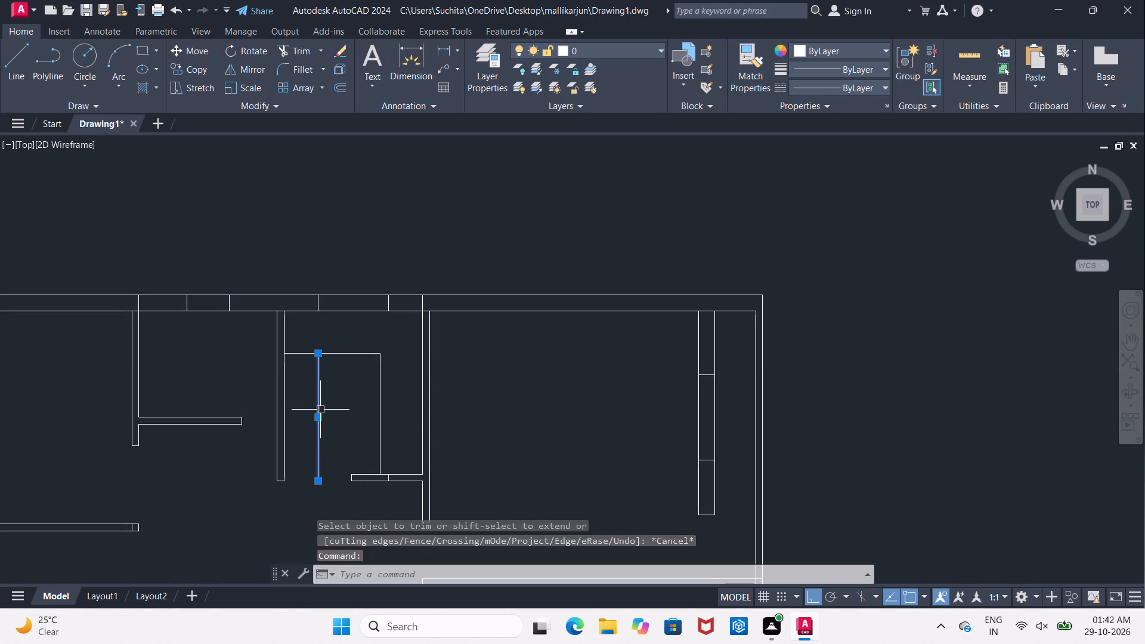
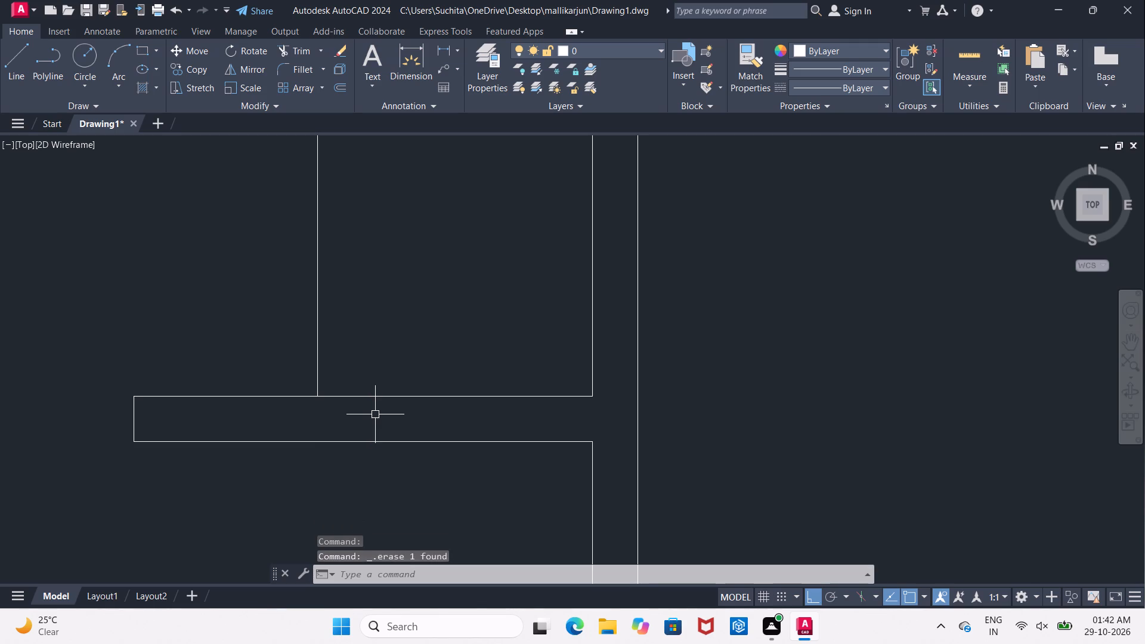
Offset the lower face of the partition between the two left-hand rooms 5' down into the lower room.
scroll(385, 417, "down", 2)
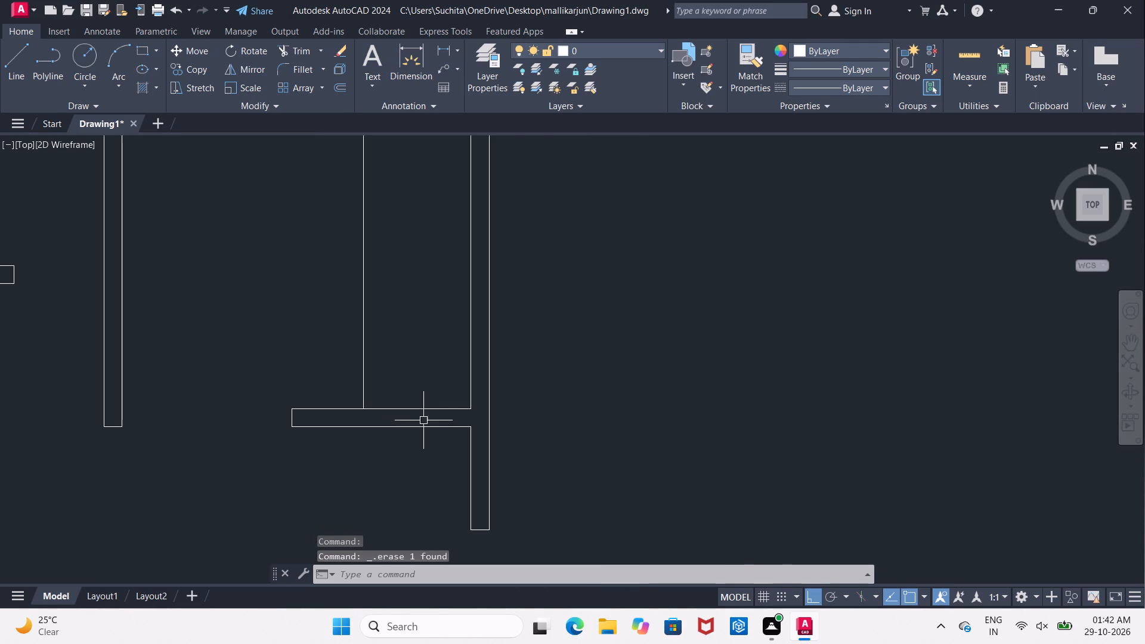
scroll(439, 419, "down", 3)
middle_click_drag(310, 394, 394, 292)
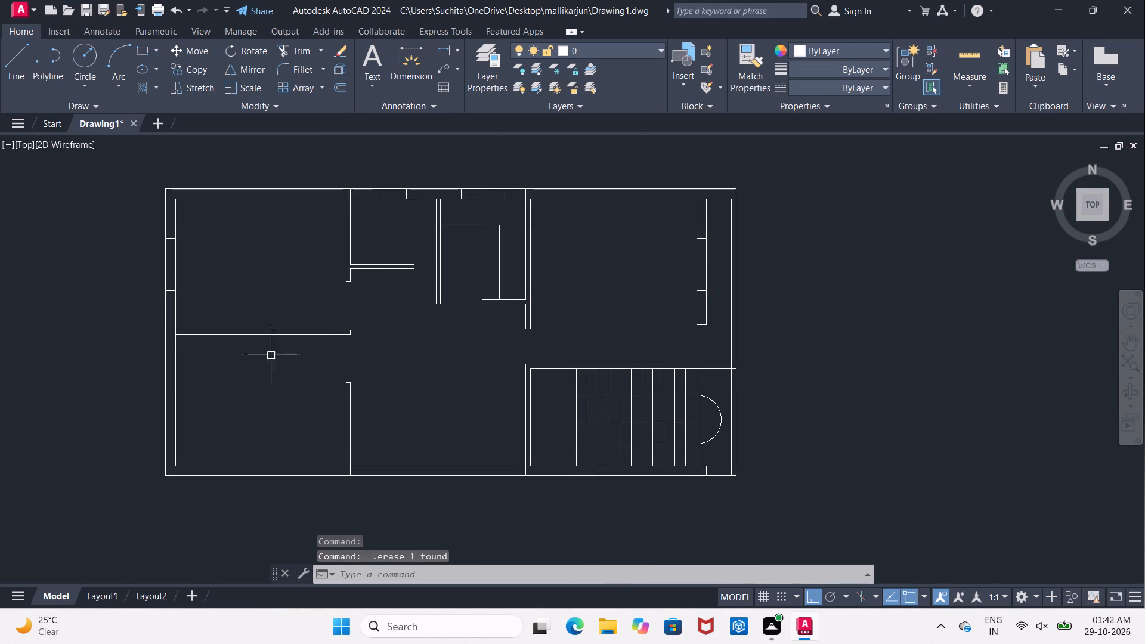
middle_click_drag(240, 386, 298, 348)
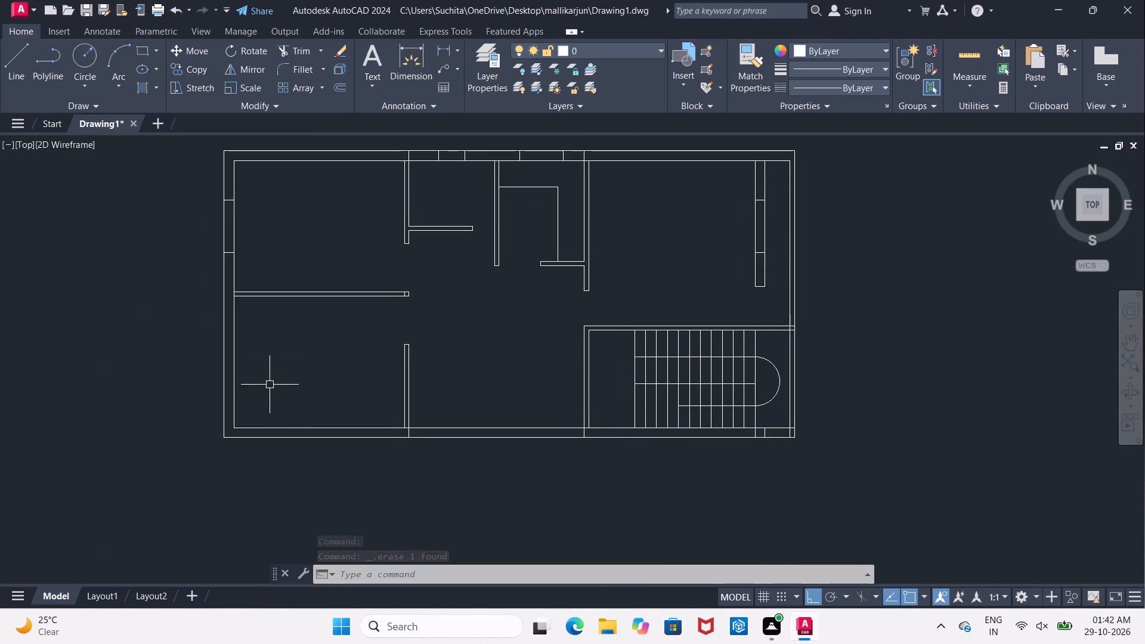
key("Escape")
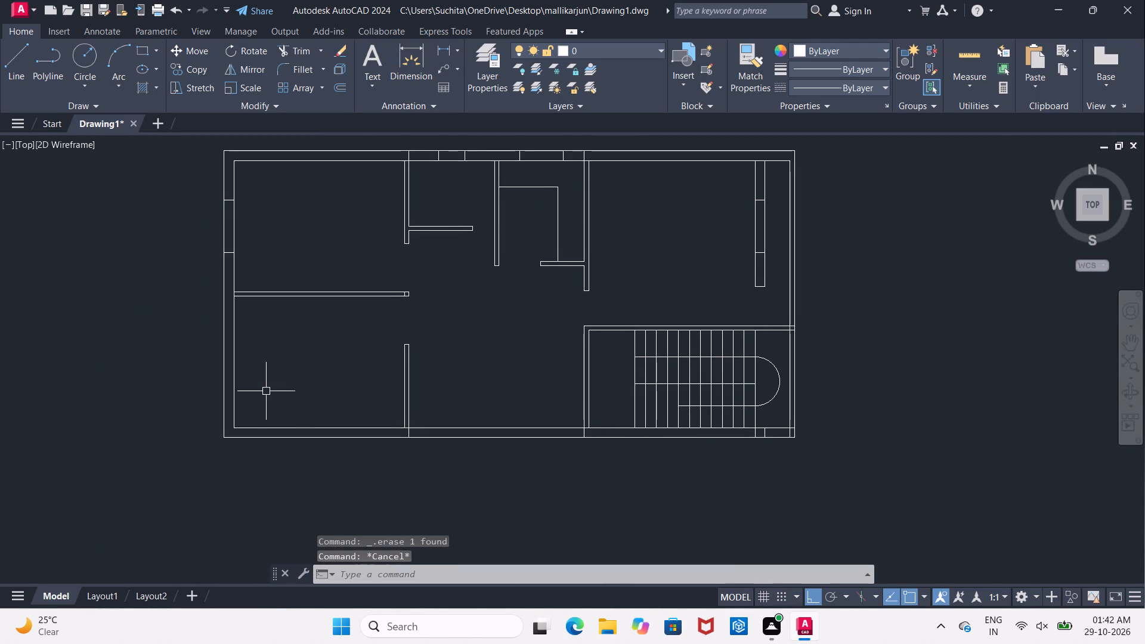
key("o")
key("Return")
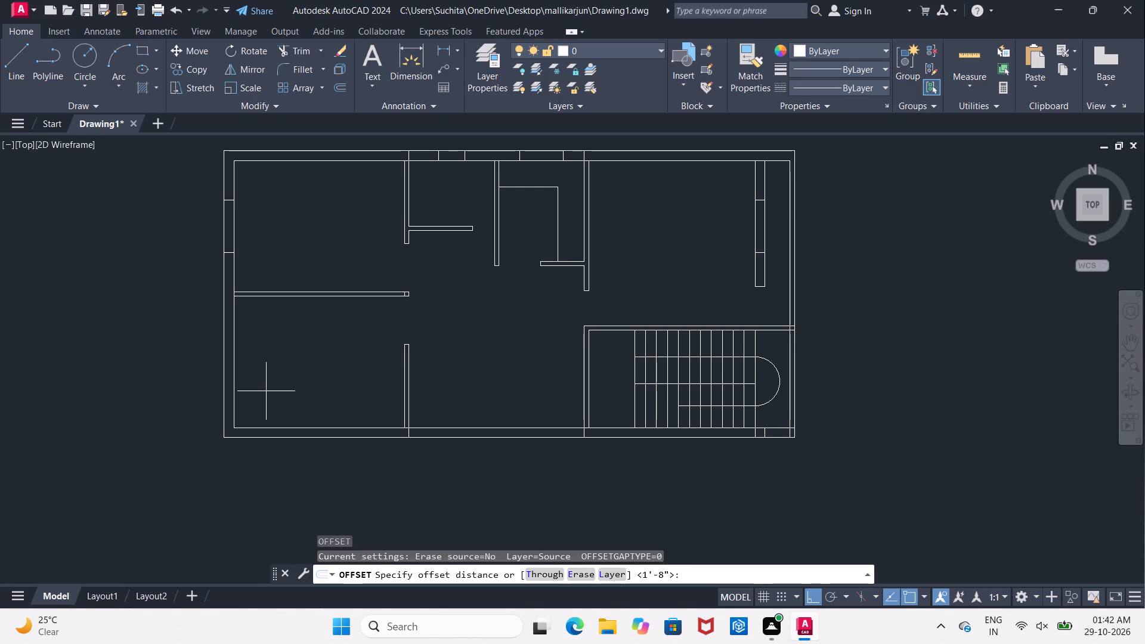
type("5'")
key("Return")
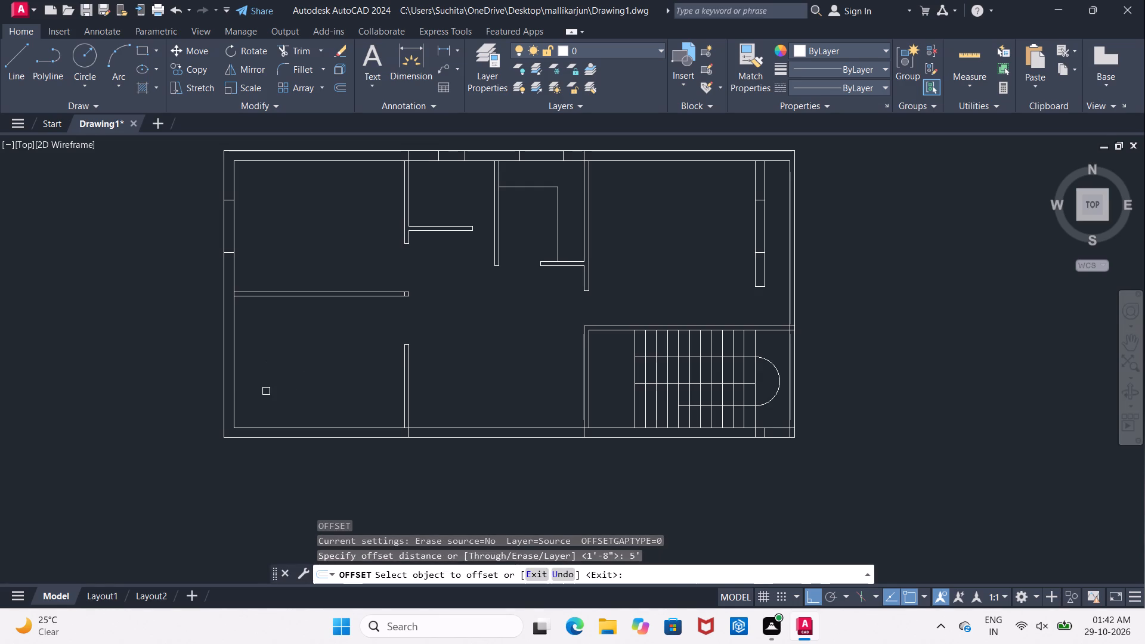
left_click_drag(286, 297, 282, 318)
left_click(278, 379)
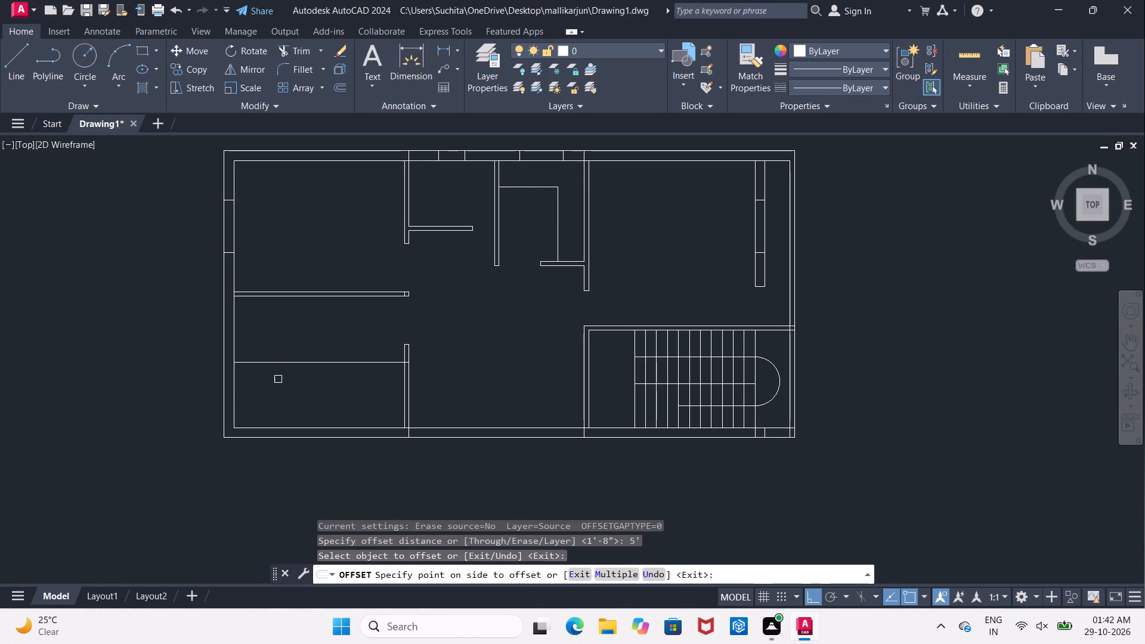
key("Escape")
Extend the offset line in the lower-left room to the outer face of the left outer wall.
type("EX")
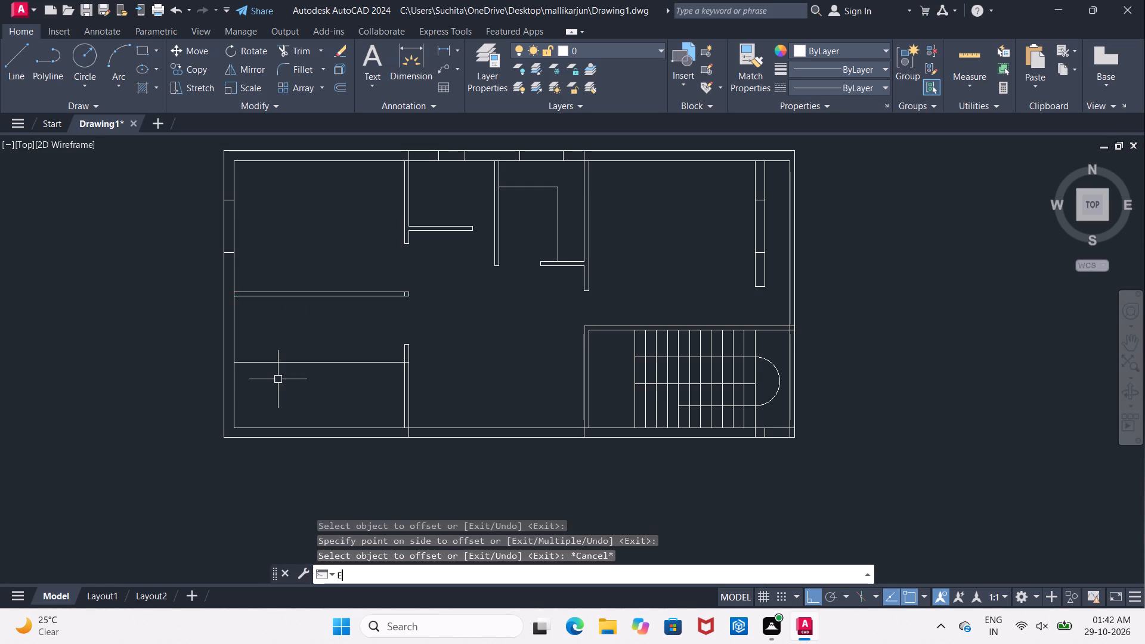
key("Return")
key("Return")
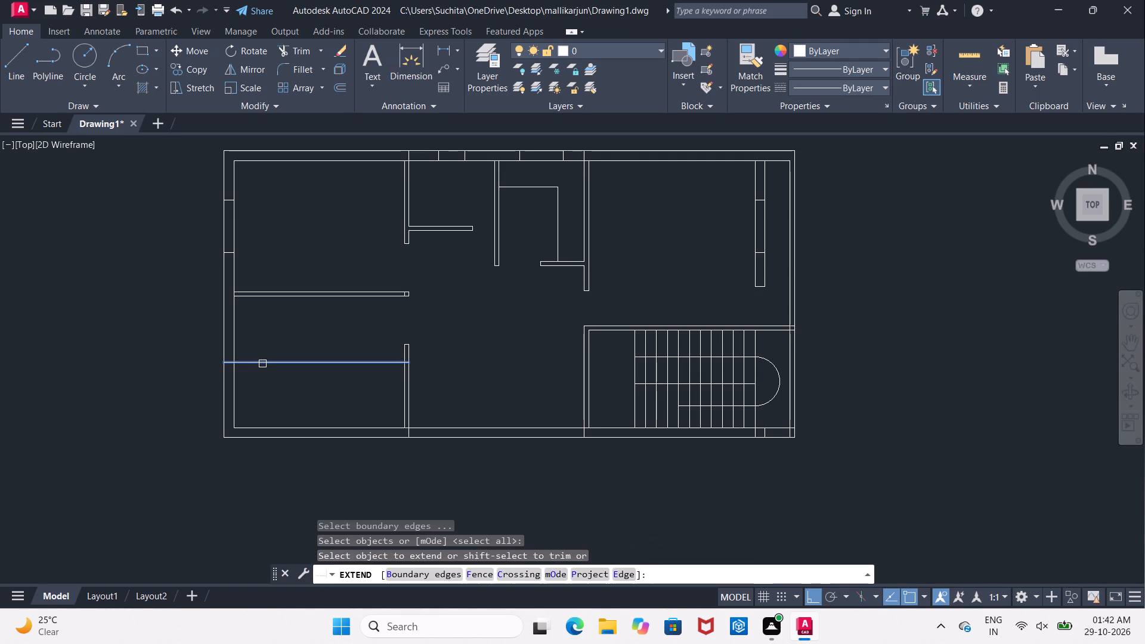
left_click(262, 364)
key("Escape")
Trim away the part of the extended line that crosses the lower-left room between its two side walls.
type("TR")
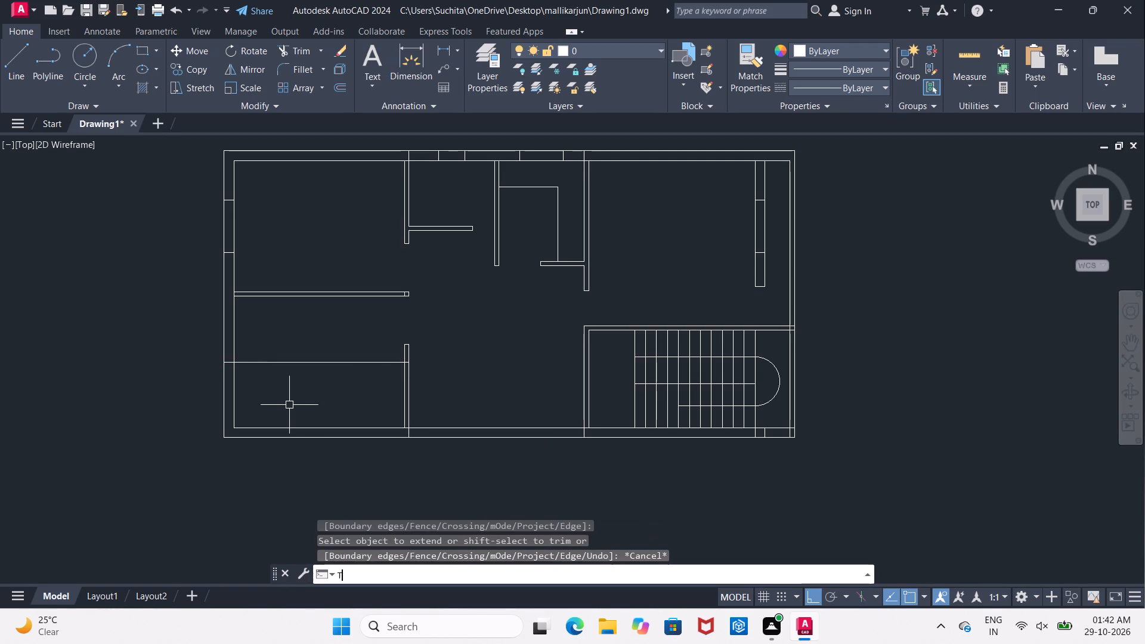
key("space")
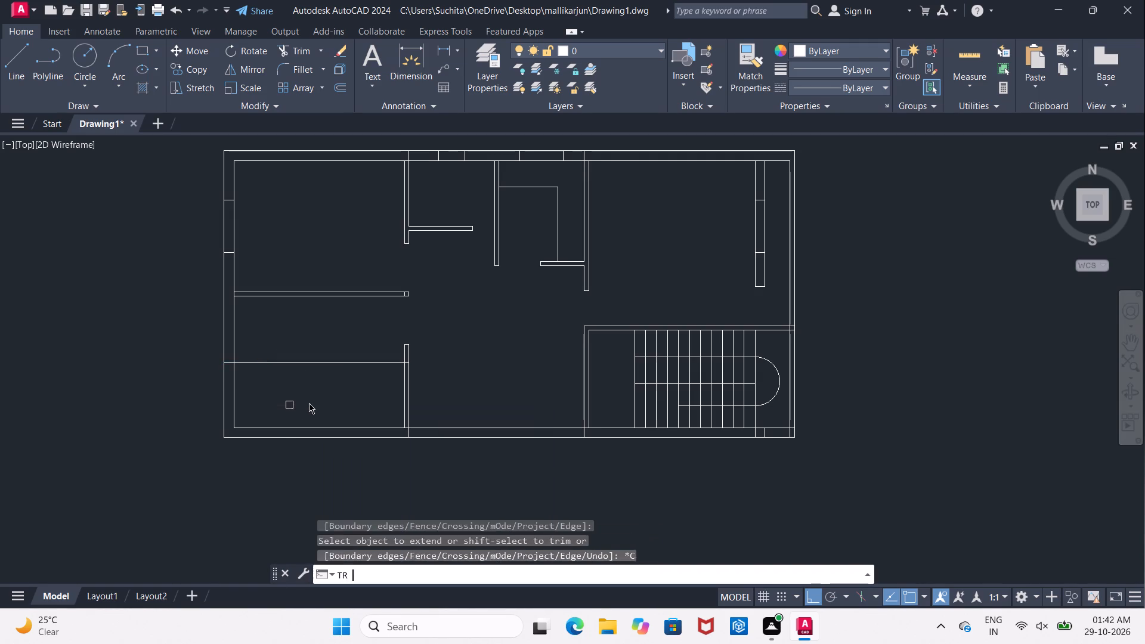
key("space")
left_click(293, 366)
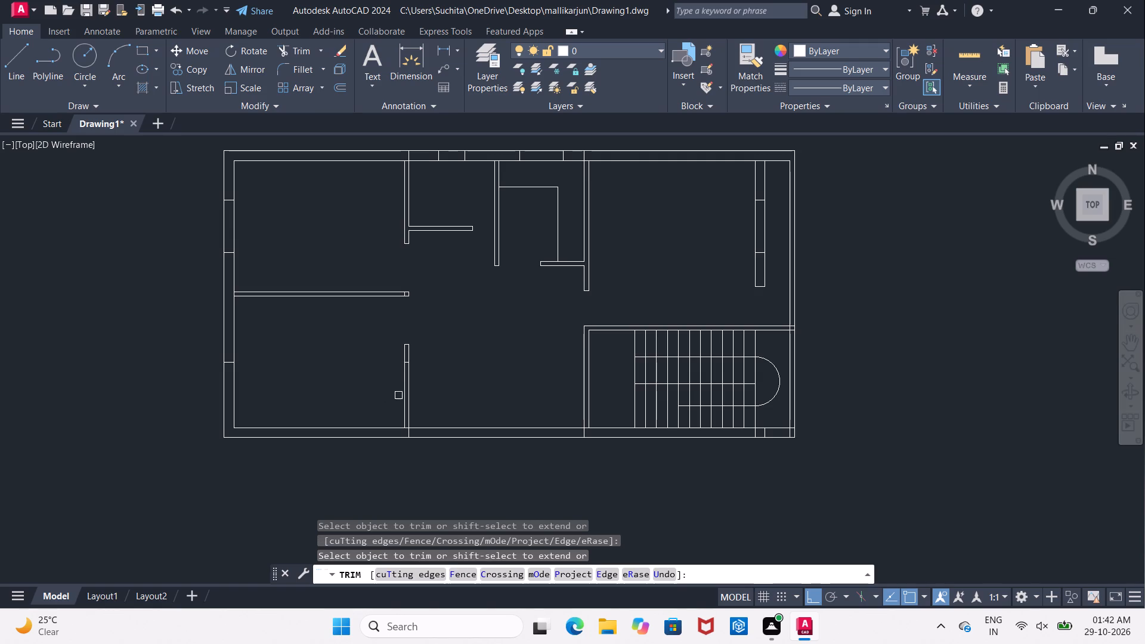
key("Escape")
Erase the short leftover line piece inside the partition on the lower-left room's right side.
scroll(413, 380, "up", 3)
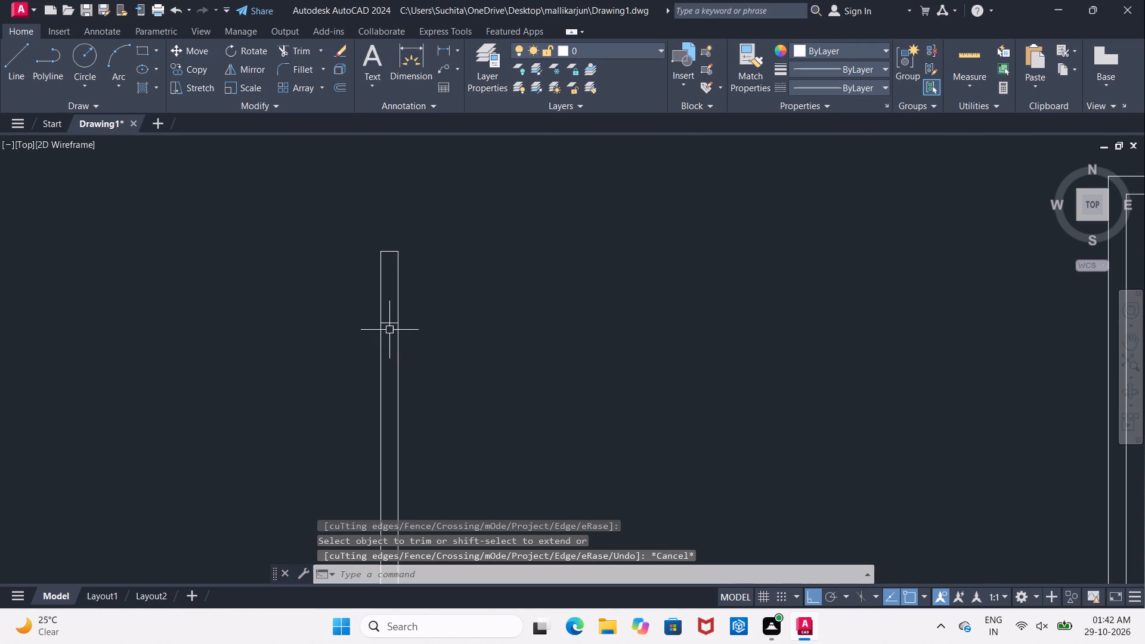
left_click(389, 325)
key("Delete")
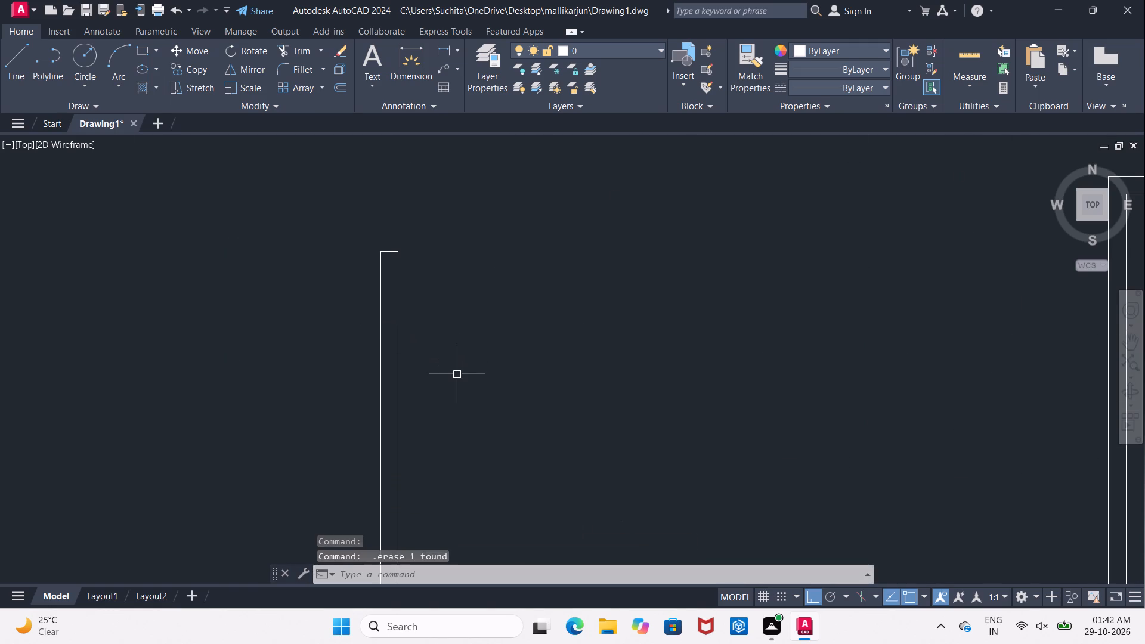
Offset the short line across the left outer wall of the lower-left room 2' upward and 2' downward.
scroll(468, 373, "down", 3)
middle_click_drag(314, 375, 369, 391)
scroll(363, 391, "up", 1)
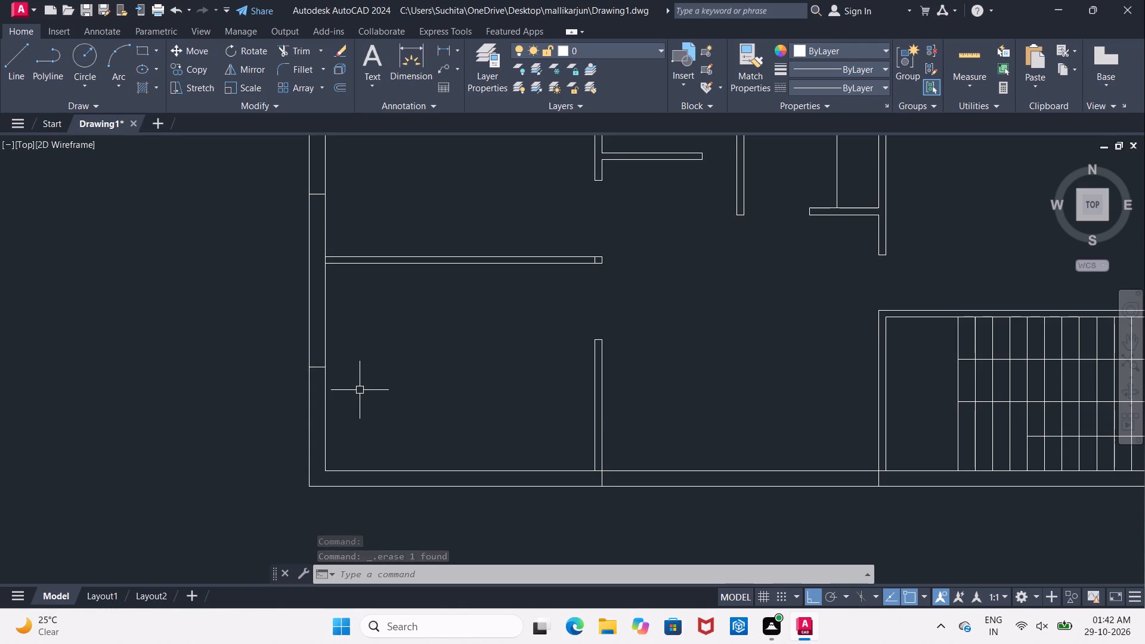
key("o")
key("Return")
key("2")
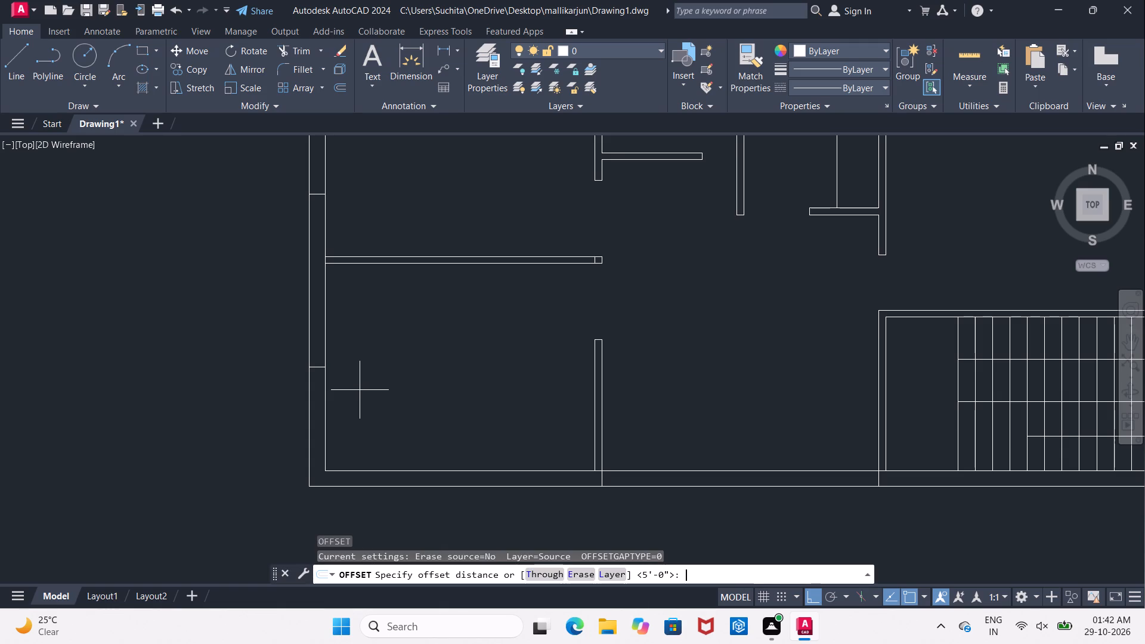
key("apostrophe")
key("Return")
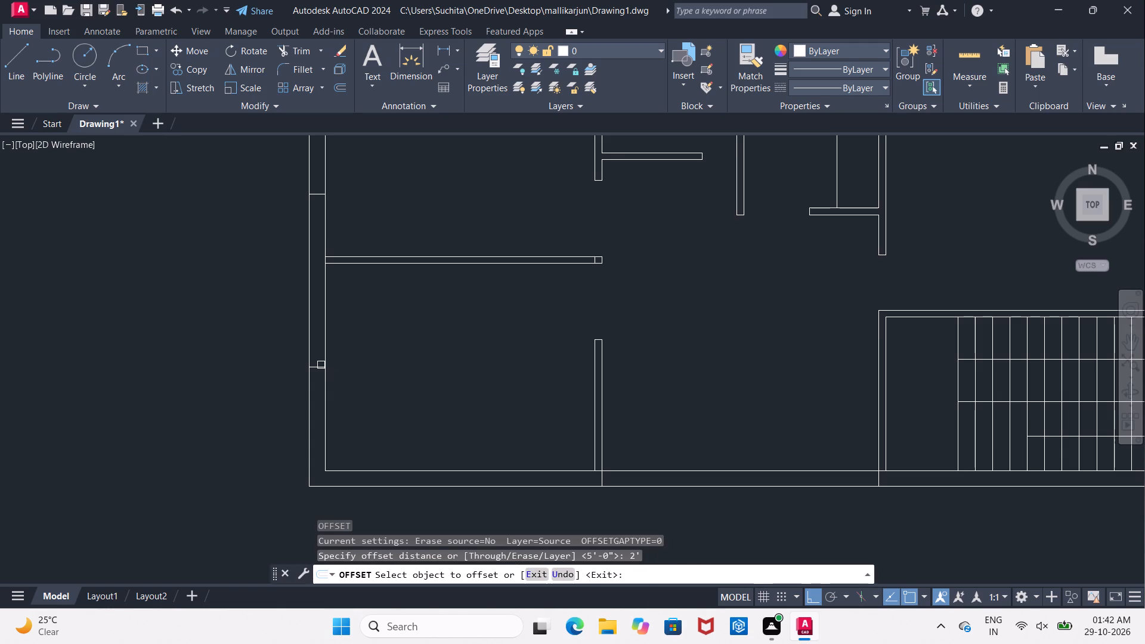
left_click(314, 368)
left_click(318, 336)
left_click(315, 365)
left_click(318, 392)
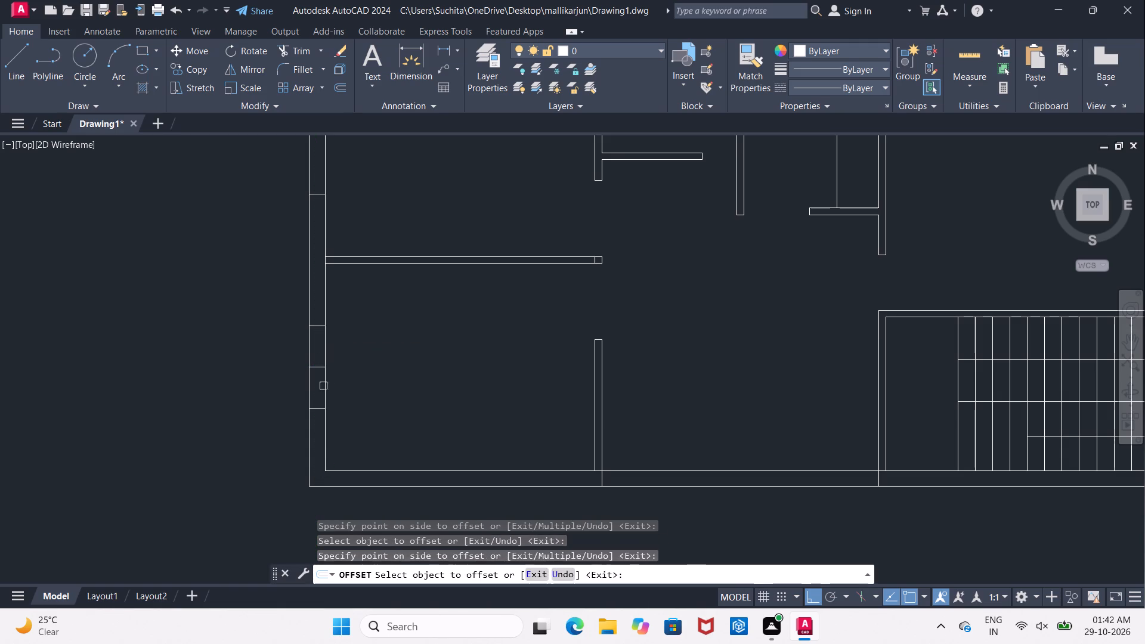
key("Escape")
Erase the middle one of the three short lines across the lower-left room's outer wall.
left_click(316, 370)
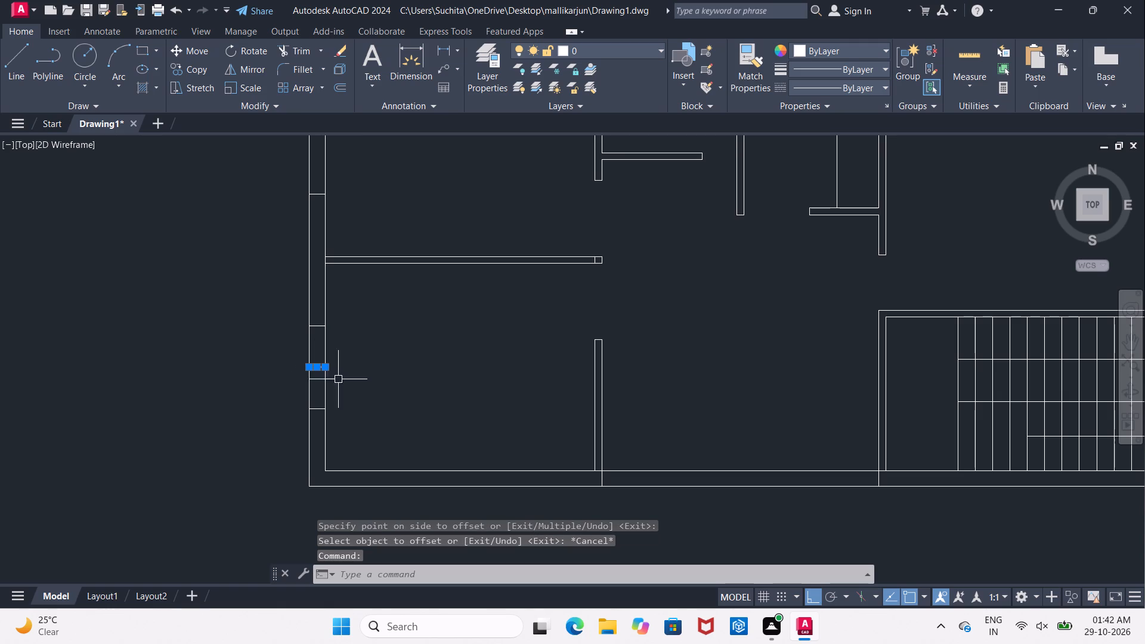
key("Delete")
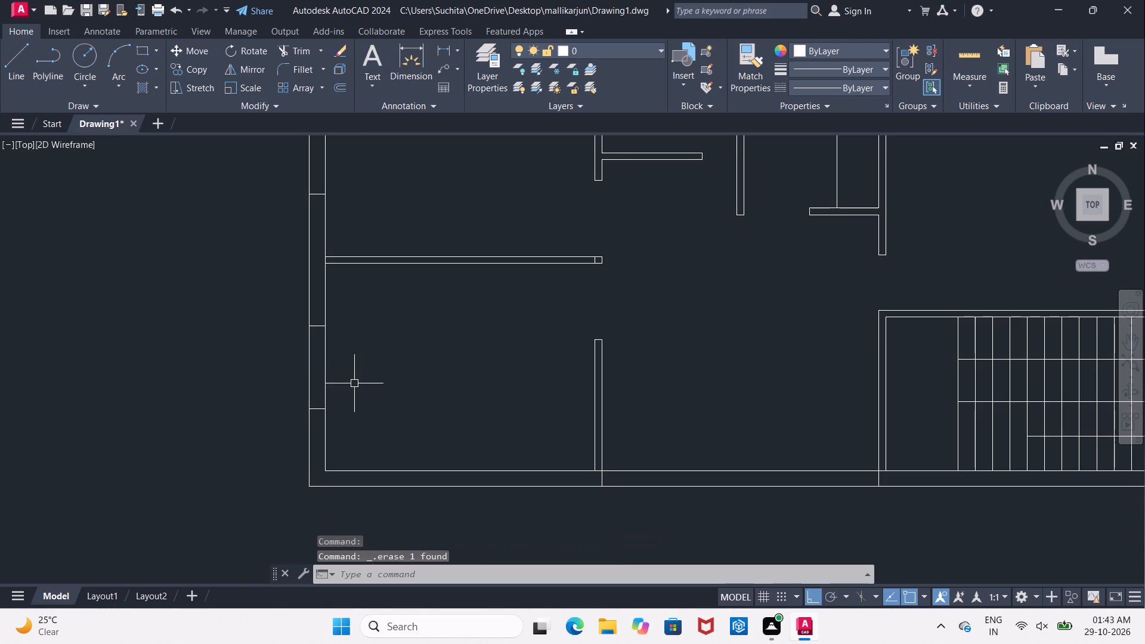
Trim the lines crossing the junction of the lower-left room's right partition and the lower outer wall so the walls join openly.
middle_click_drag(354, 383, 364, 391)
scroll(364, 391, "down", 1)
middle_click_drag(389, 369, 330, 379)
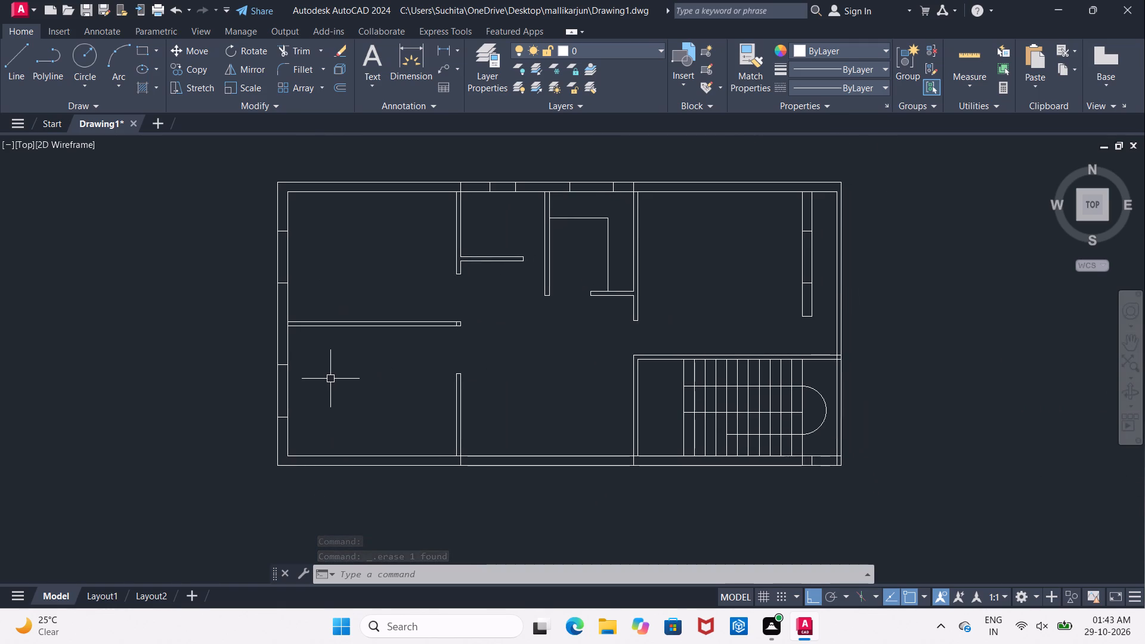
middle_click_drag(424, 414, 471, 443)
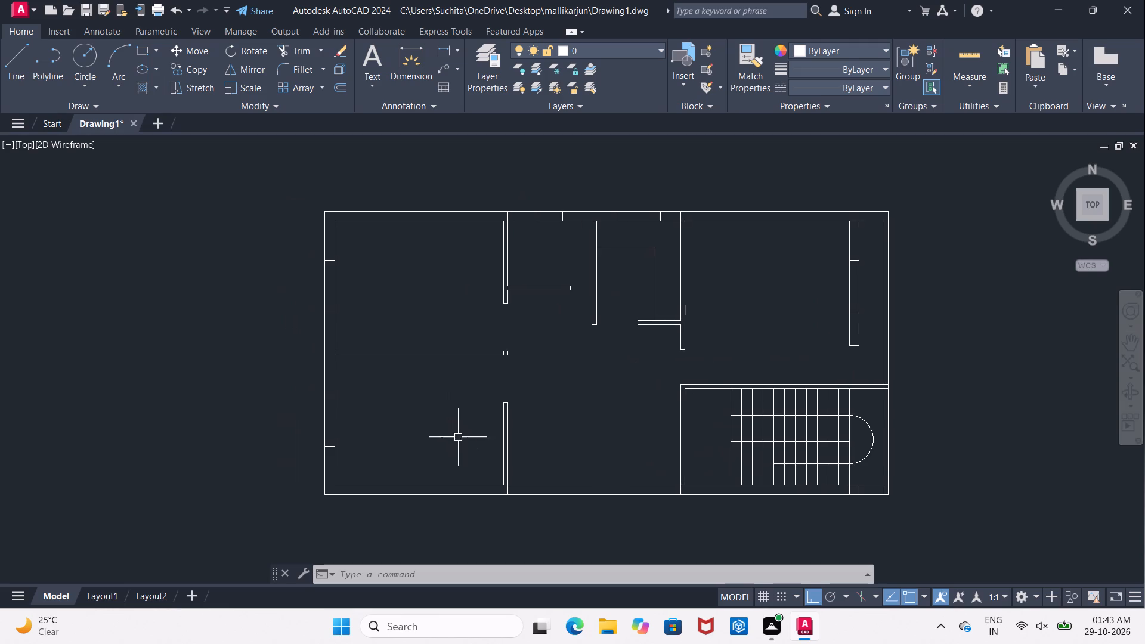
middle_click_drag(446, 427, 373, 382)
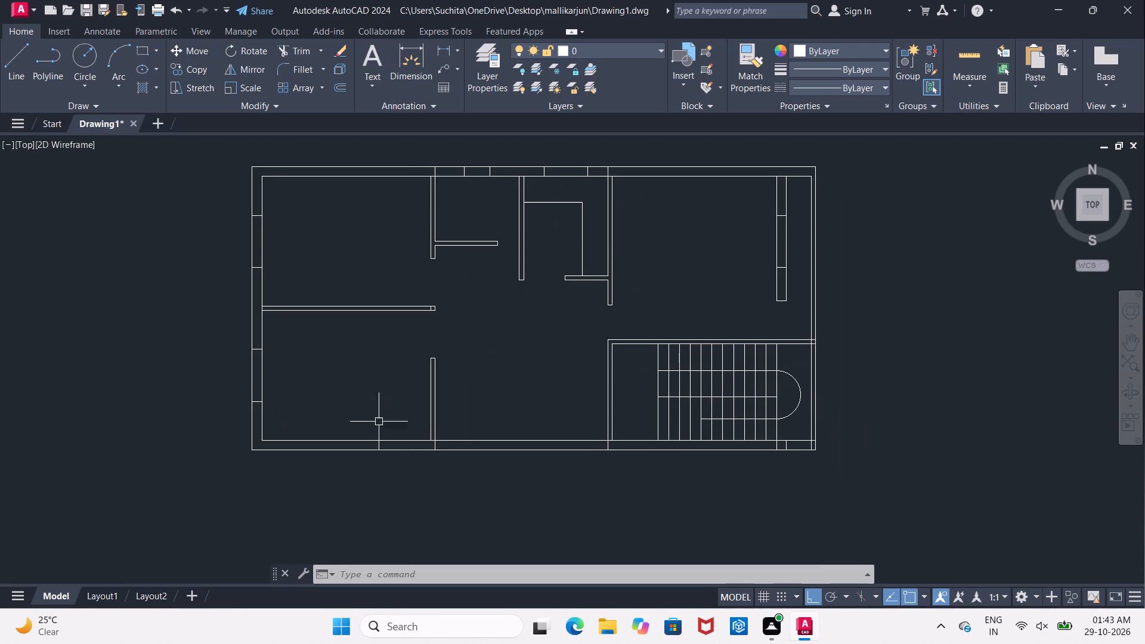
middle_click_drag(527, 481, 486, 426)
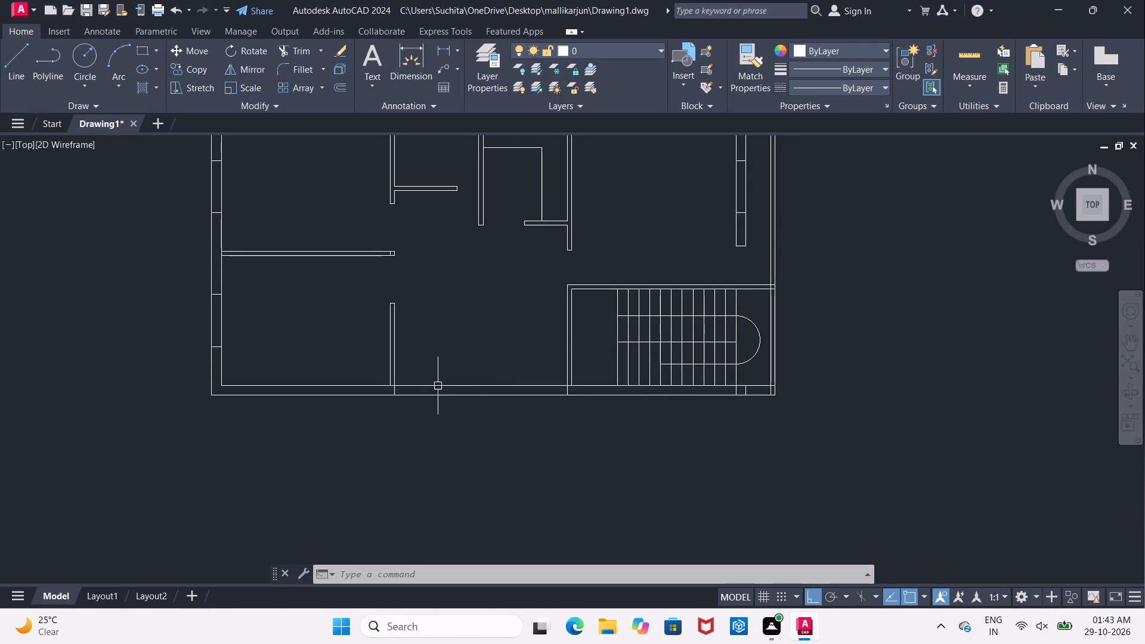
scroll(416, 392, "up", 1)
middle_click_drag(444, 357, 438, 371)
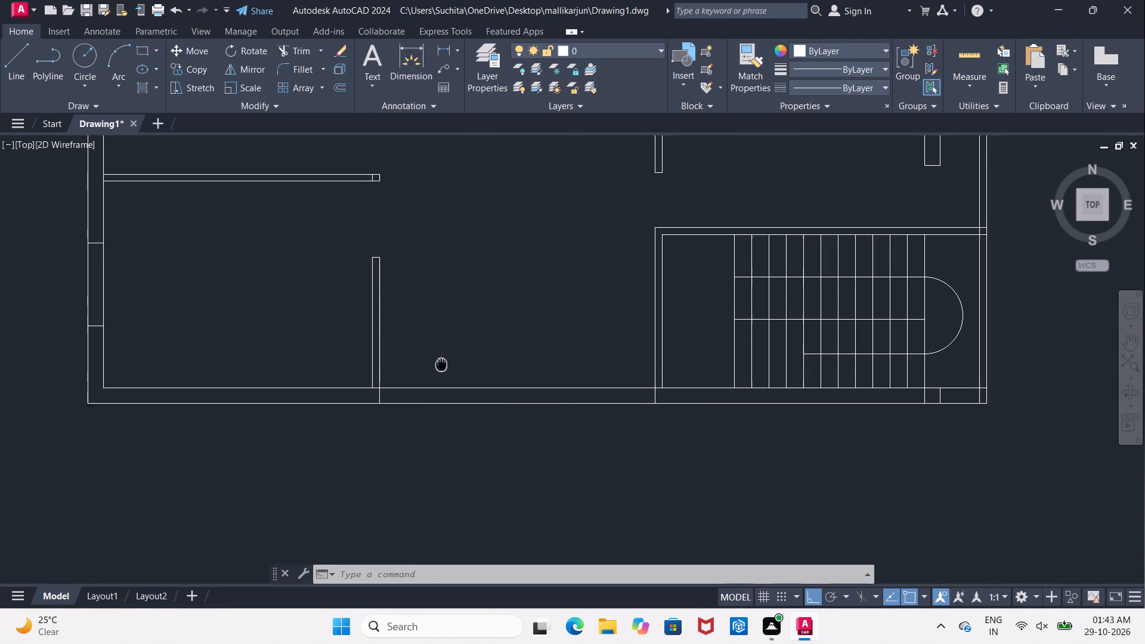
middle_click_drag(438, 371, 332, 433)
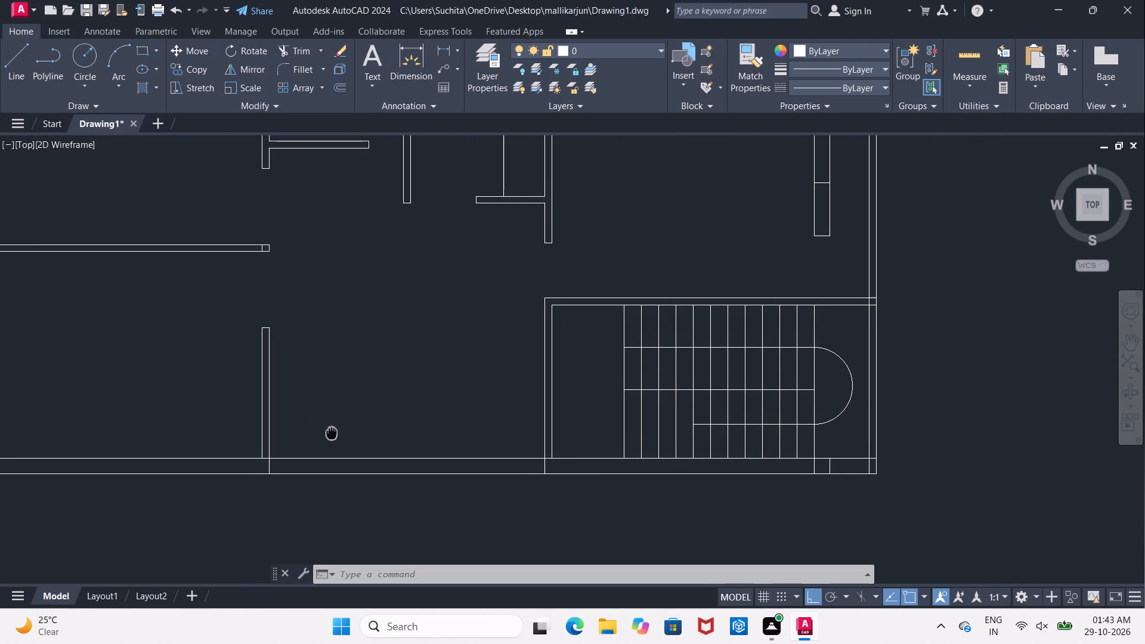
middle_click_drag(332, 433, 331, 432)
scroll(276, 454, "up", 2)
middle_click_drag(337, 439, 333, 412)
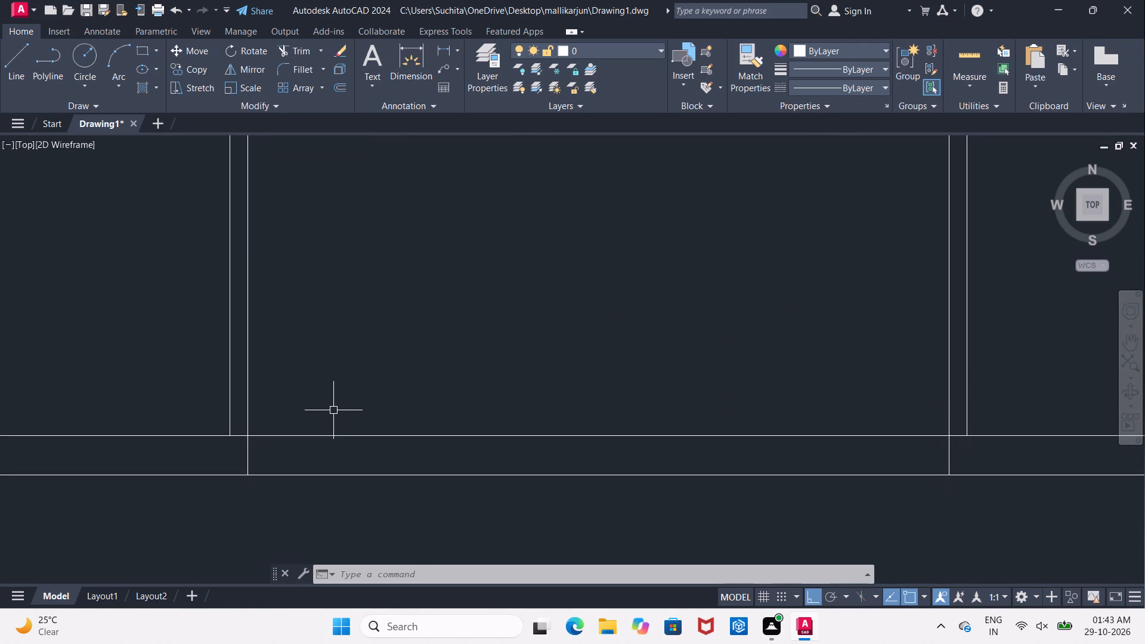
key("Escape")
key("e")
key("Escape")
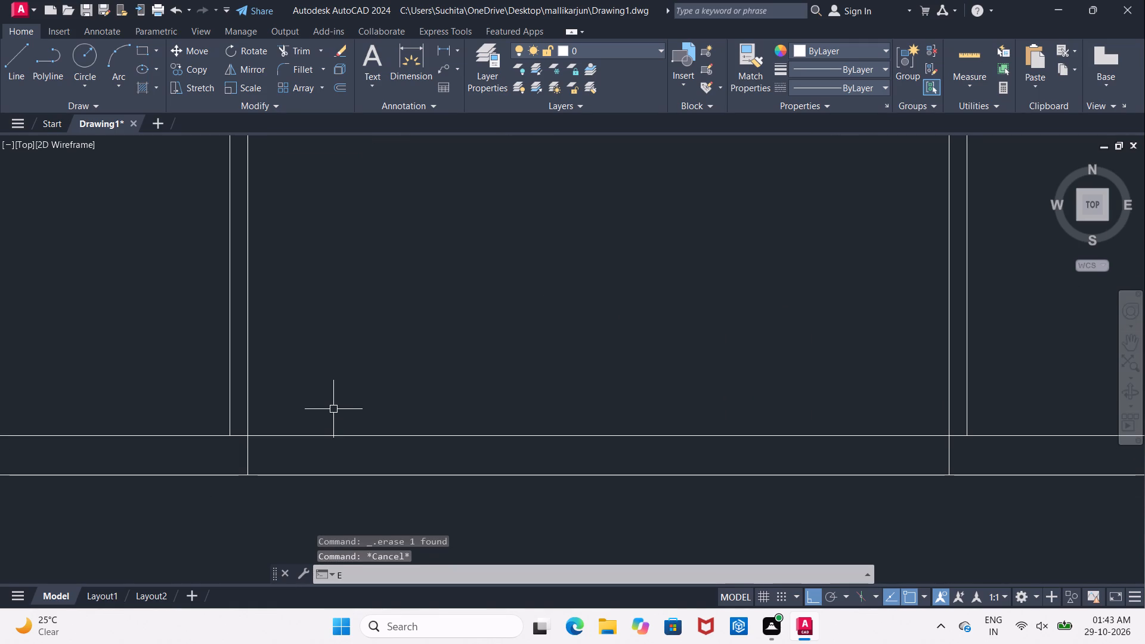
key("Escape")
type("TR")
key("space")
key("space")
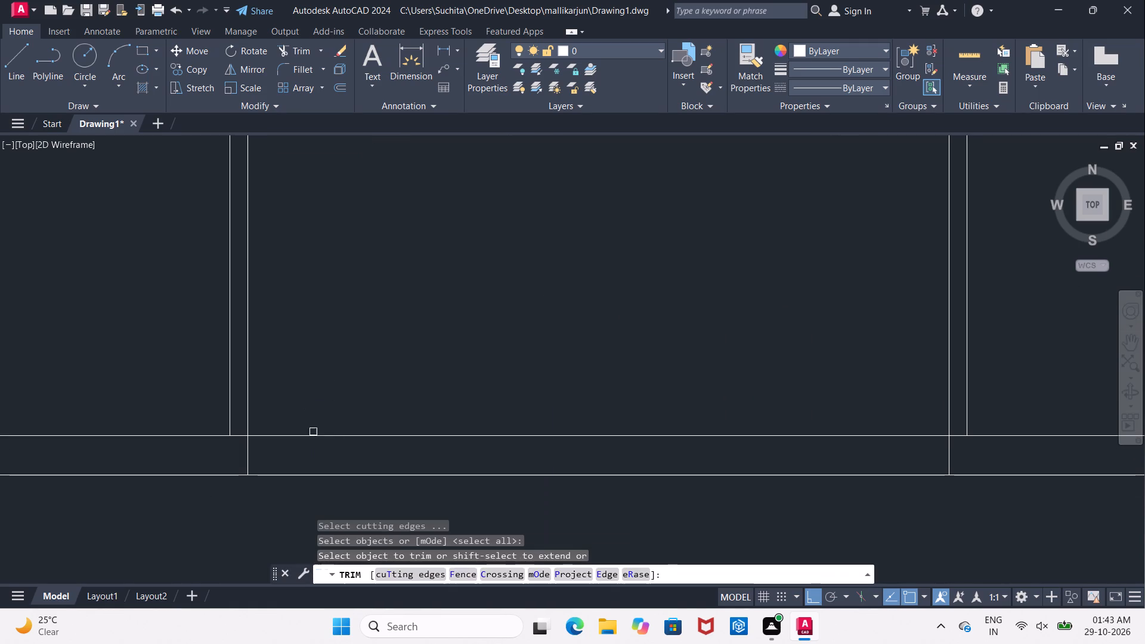
left_click(249, 460)
left_click(237, 435)
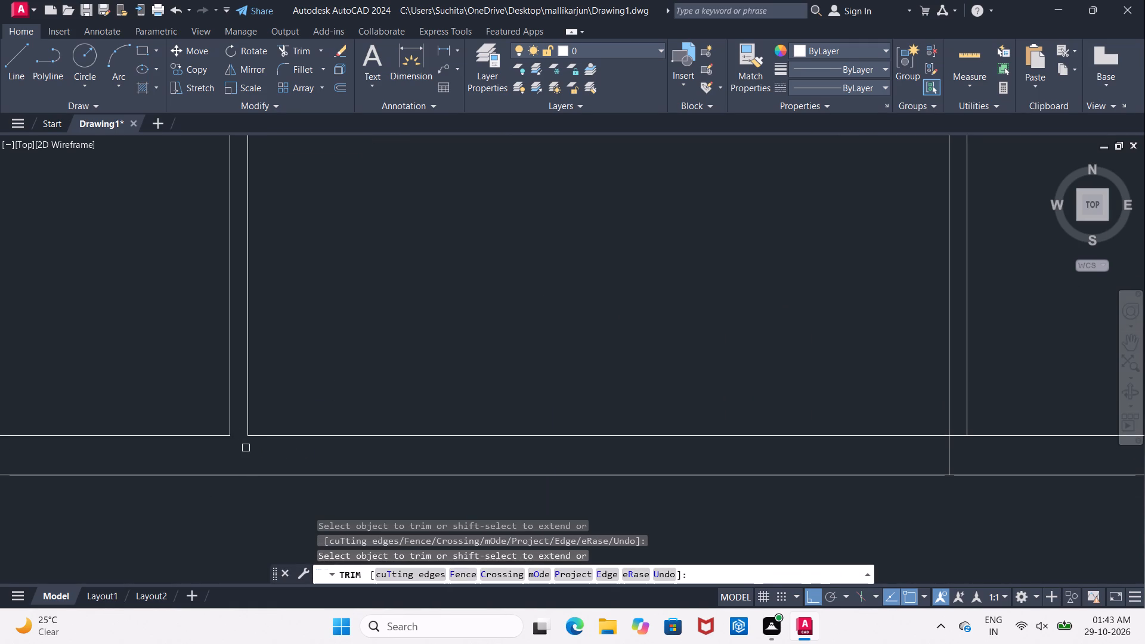
key("Escape")
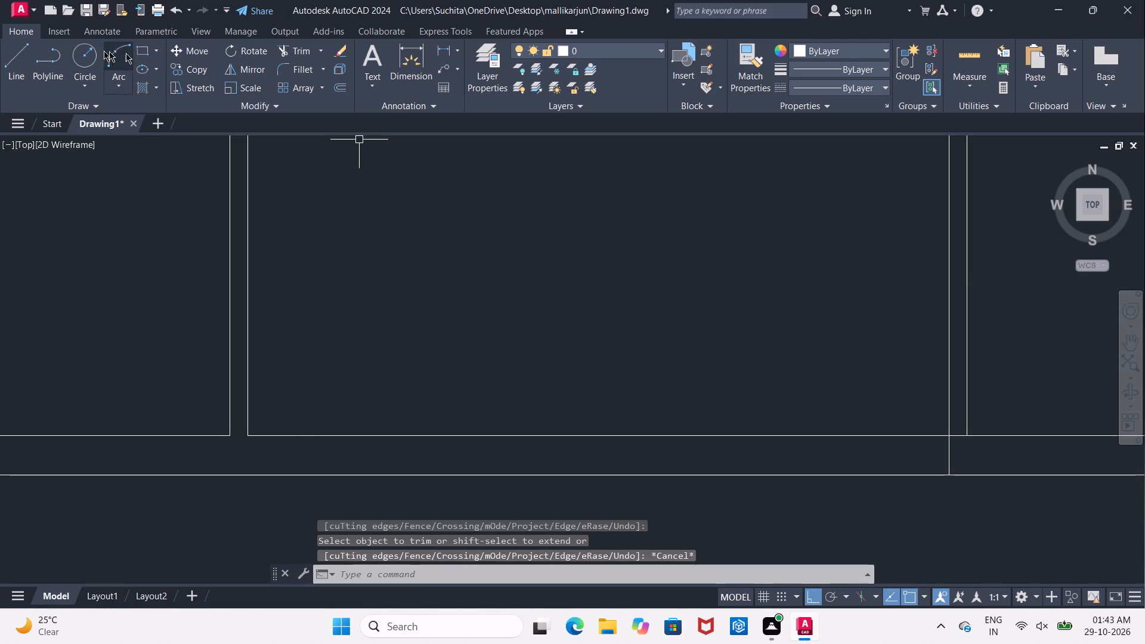
Trim the lines crossing the junction of the staircase's left wall and the lower outer wall so the walls join openly.
left_click(24, 57)
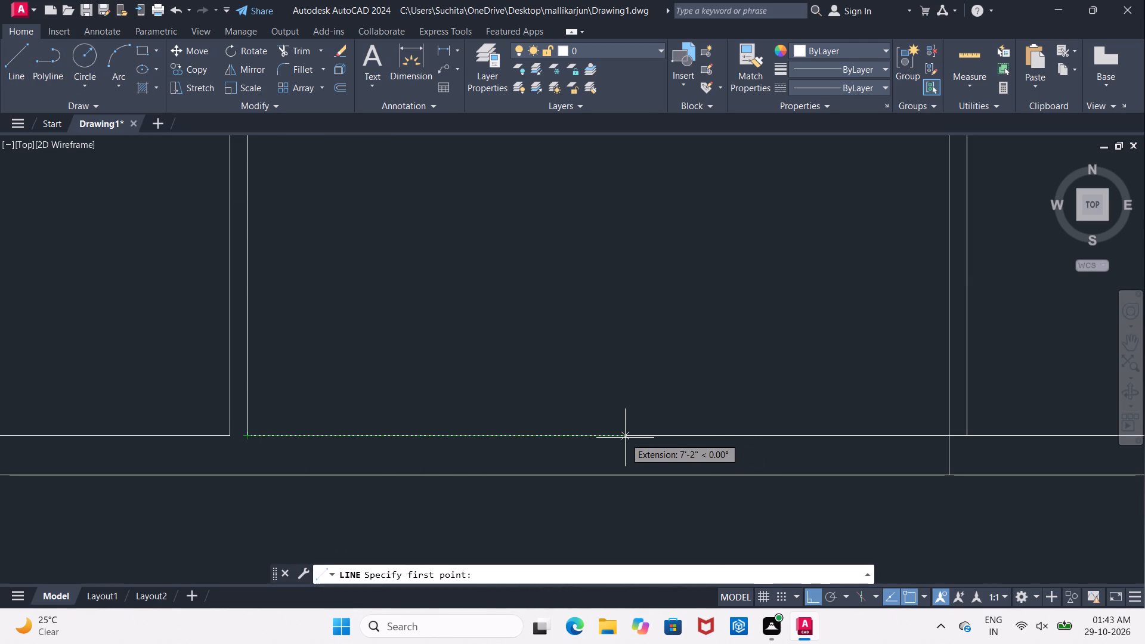
key("Escape")
middle_click_drag(581, 454, 439, 447)
type("TR")
key("space")
key("space")
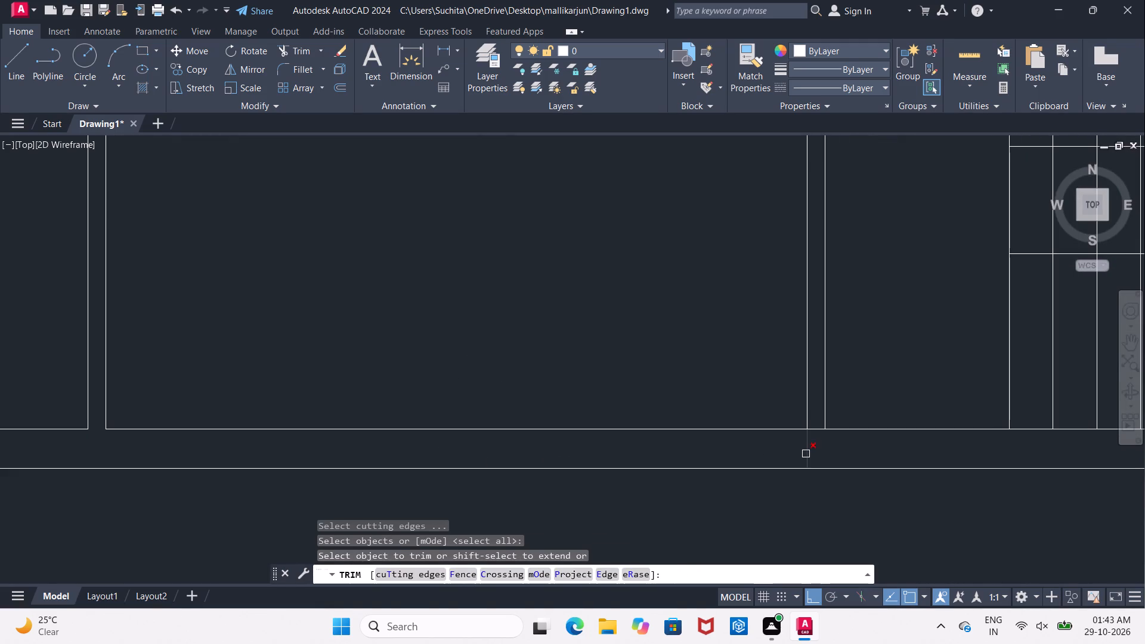
left_click(806, 454)
left_click(815, 427)
key("Escape")
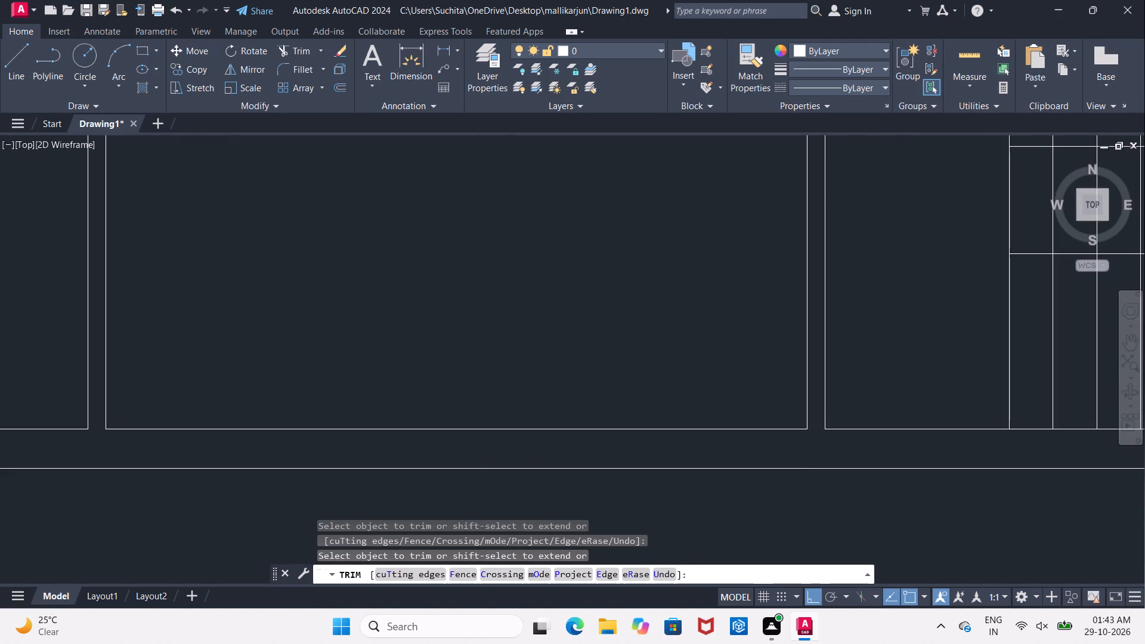
Draw a short vertical line across the lower outer wall, midway between the lower-left room's right partition and the staircase's left wall.
left_click(16, 49)
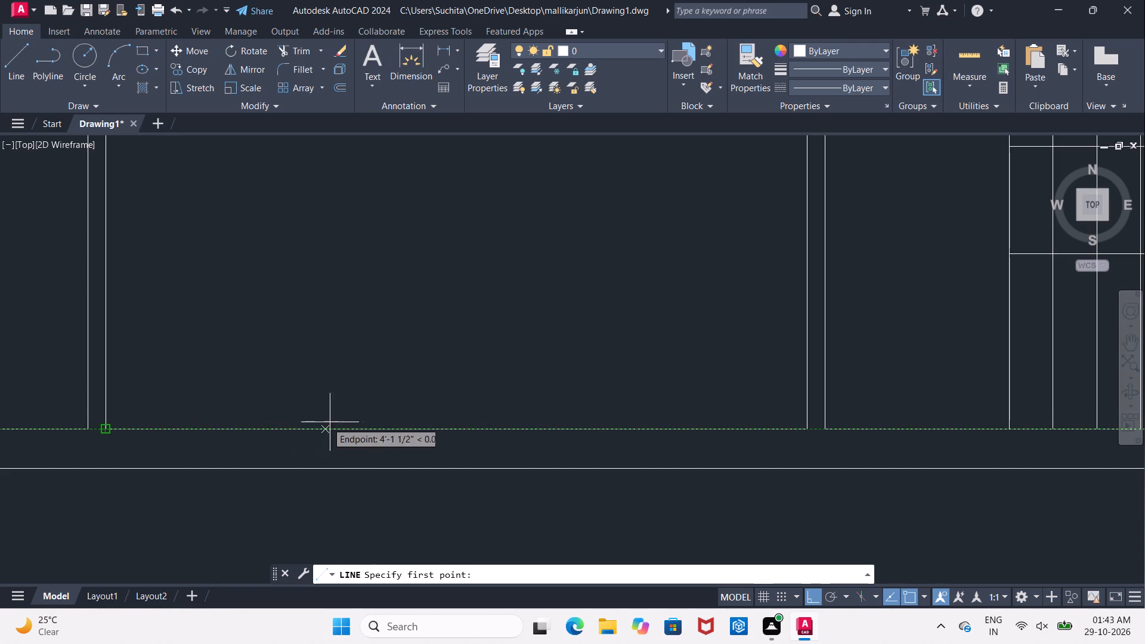
left_click(453, 431)
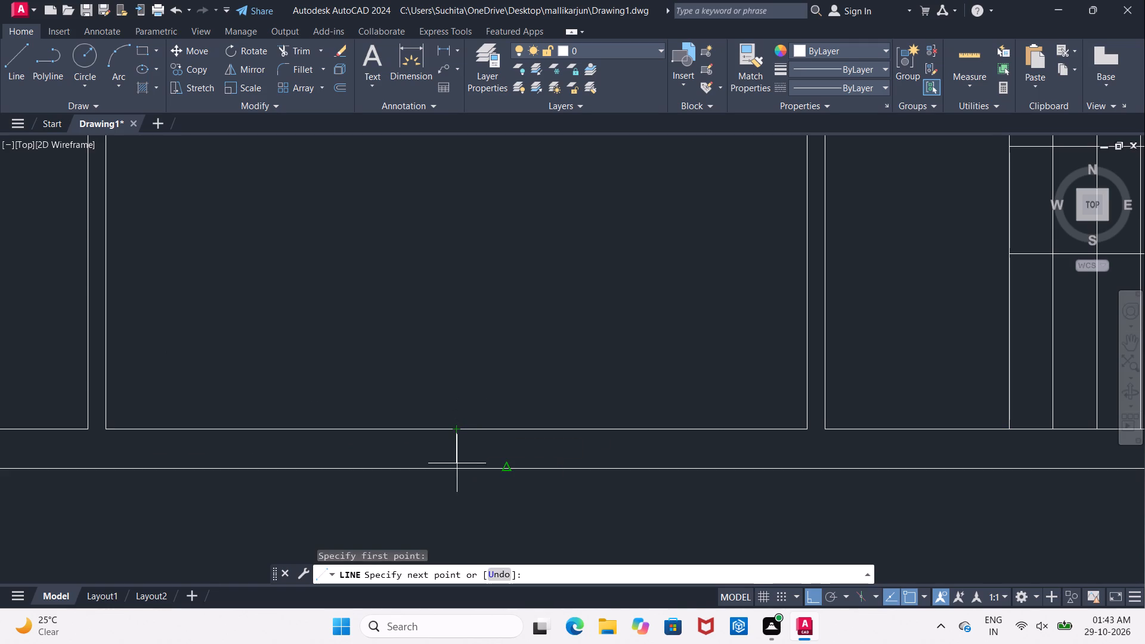
left_click(459, 480)
key("Escape")
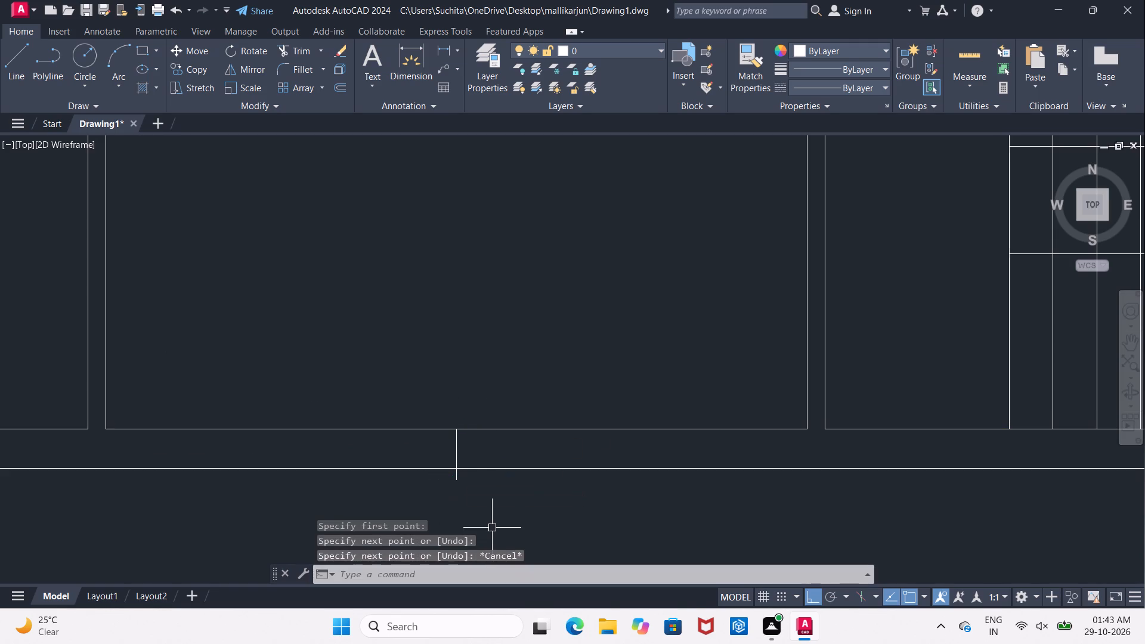
Trim the end of the short line that projects below the lower outer wall.
type("TR")
key("space")
key("space")
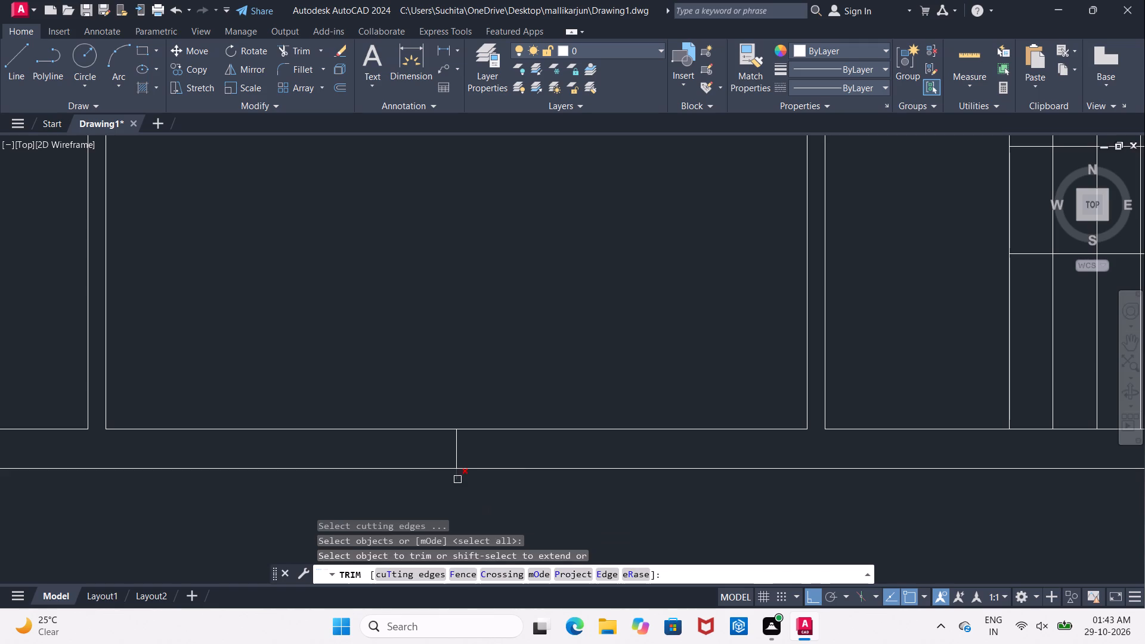
left_click(456, 478)
middle_click_drag(382, 490, 391, 458)
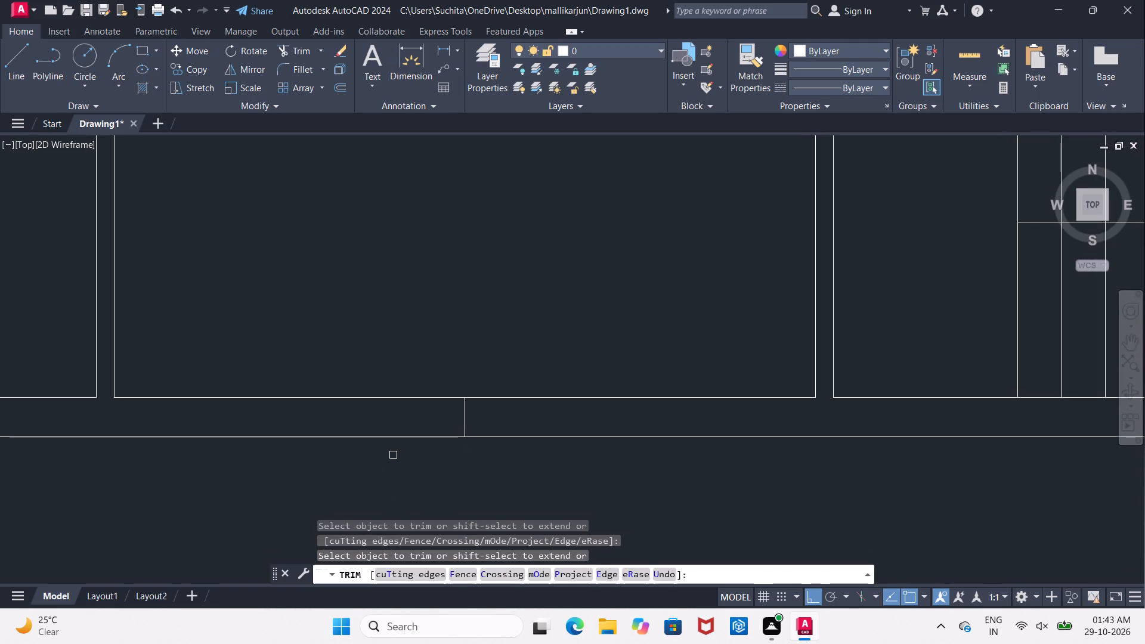
key("Escape")
key("Escape")
key("Escape")
key("Escape")
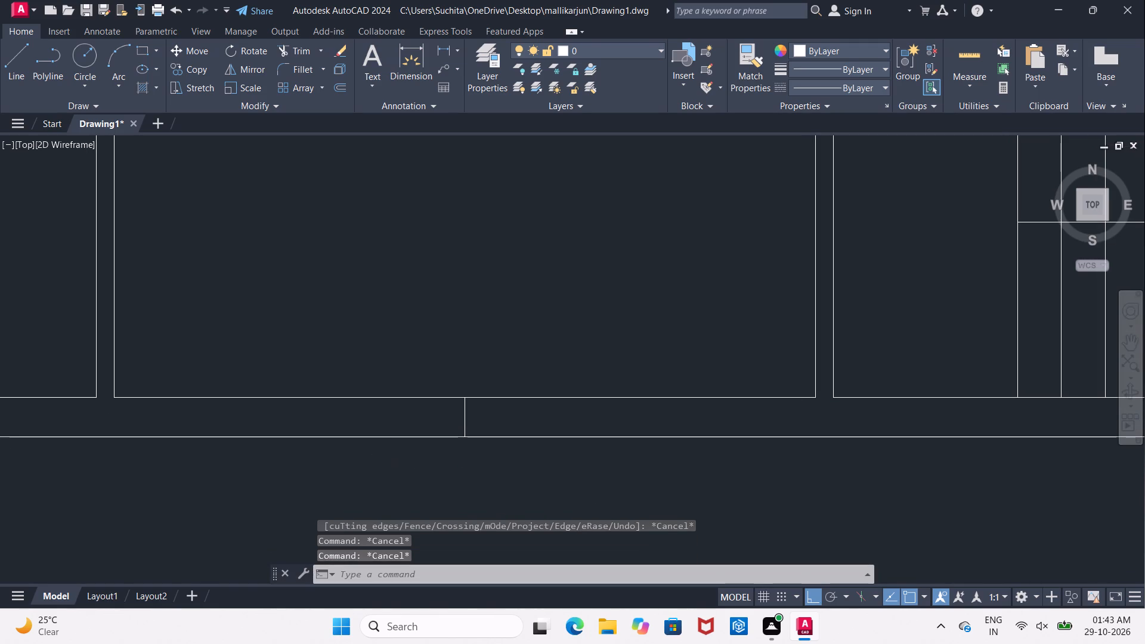
Offset the short line across the lower outer wall 2' to its left and 2' to its right.
key("o")
key("Return")
type("2'")
key("Return")
left_click(466, 418)
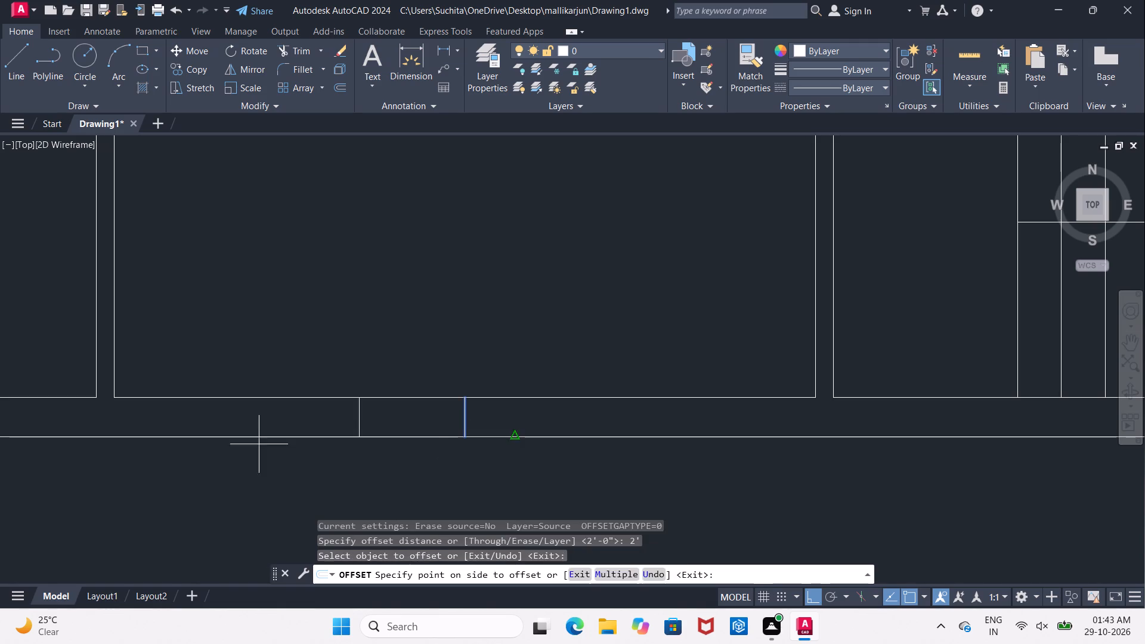
left_click(231, 440)
left_click(463, 424)
left_click(302, 402)
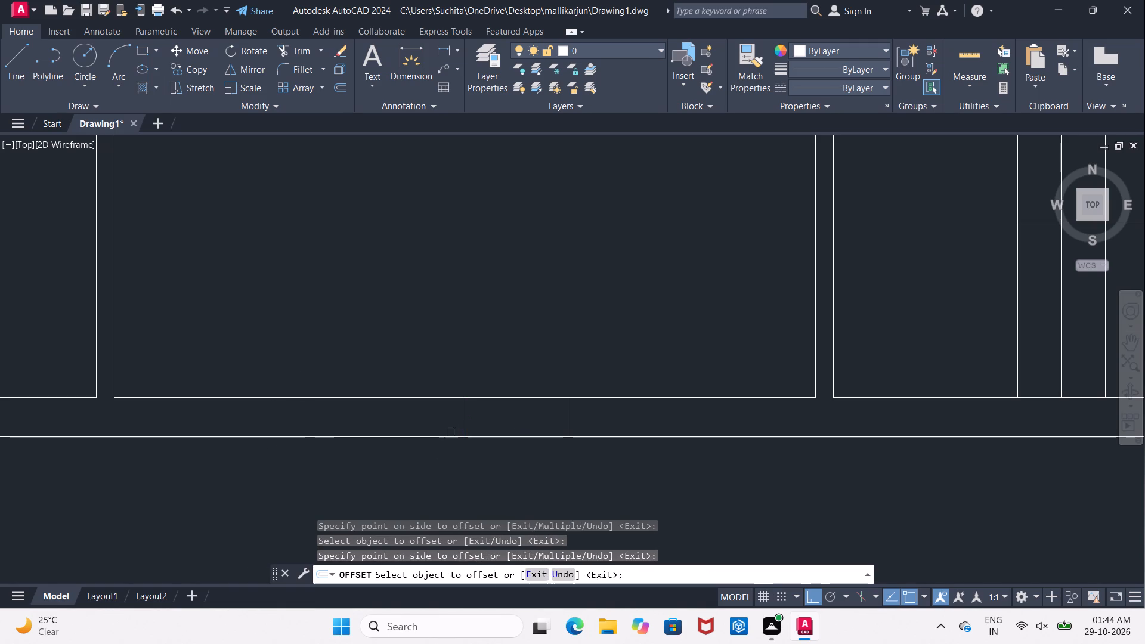
left_click_drag(466, 420, 422, 417)
left_click(219, 414)
key("Escape")
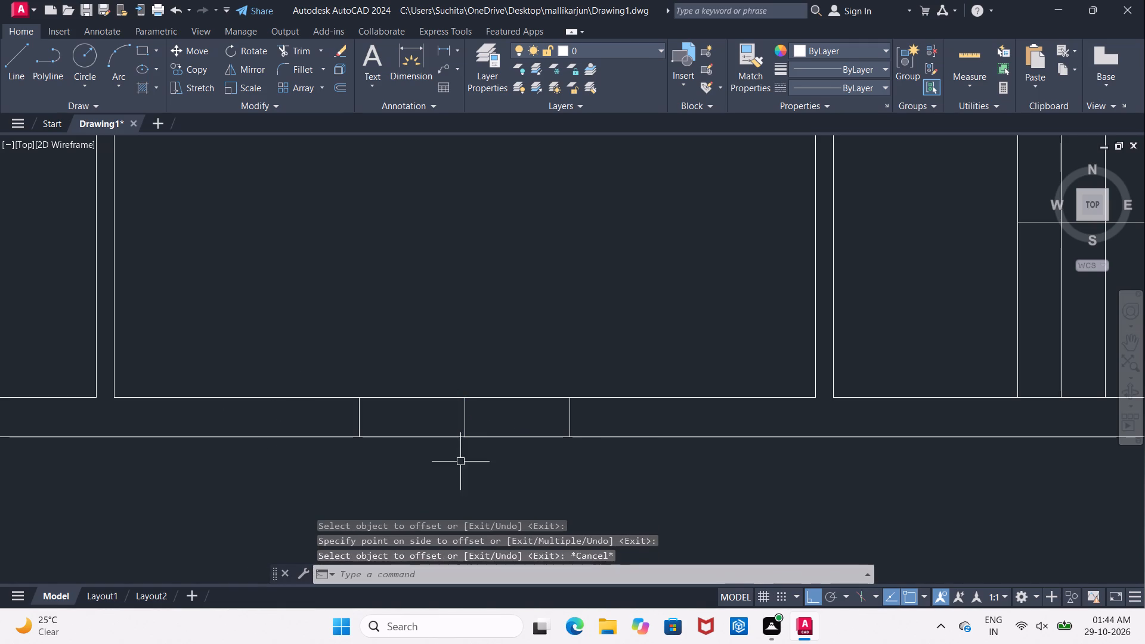
Erase the middle one of the three short lines across the lower outer wall.
left_click(467, 421)
key("Delete")
middle_click_drag(468, 484, 459, 491)
key("Escape")
Extend the right face line of the lower-left room's right partition to the outer edge of the lower wall.
type("EX")
key("space")
key("space")
scroll(276, 361, "down", 4)
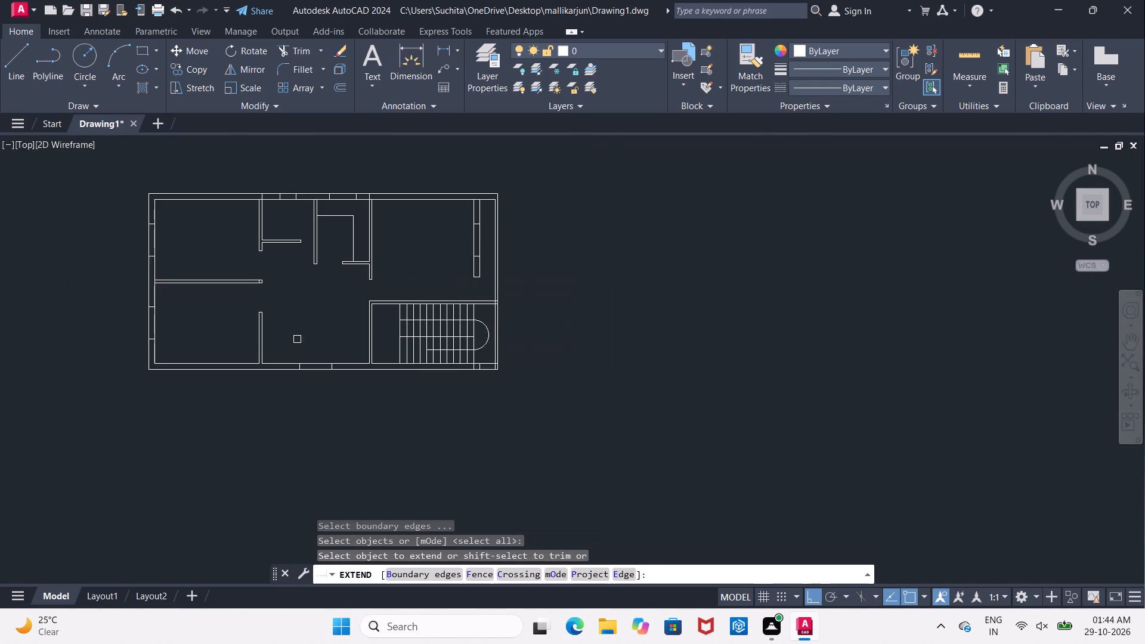
scroll(297, 339, "down", 1)
middle_click_drag(297, 339, 326, 339)
scroll(286, 358, "up", 3)
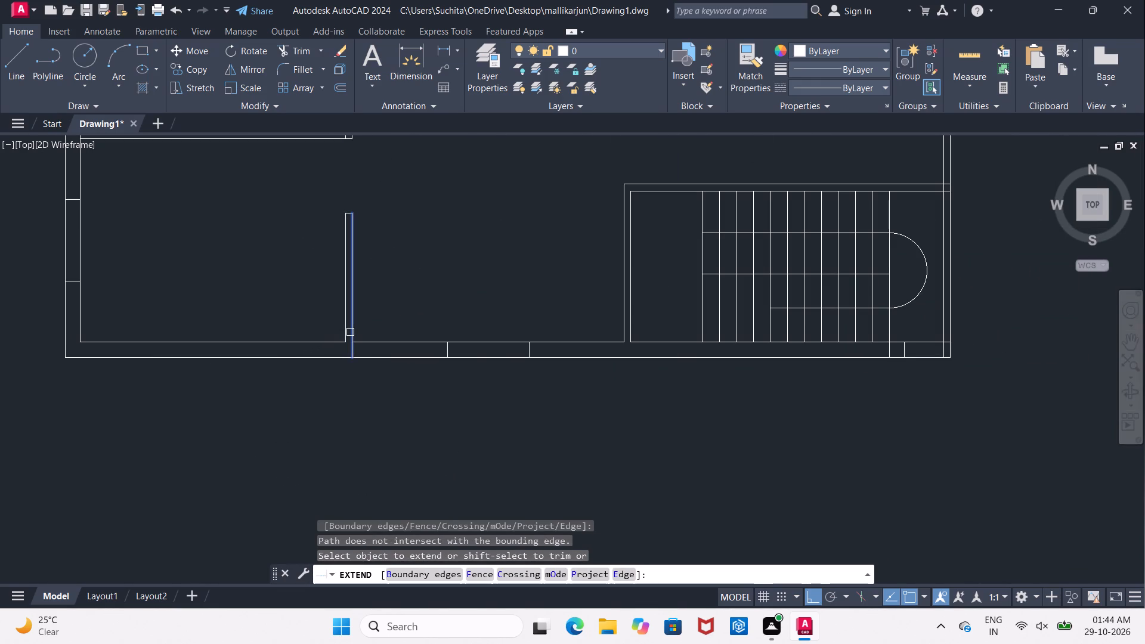
left_click(350, 332)
Extend the left face line of the staircase's left wall to the outer edge of the lower wall.
middle_click_drag(405, 322, 397, 369)
scroll(397, 371, "down", 2)
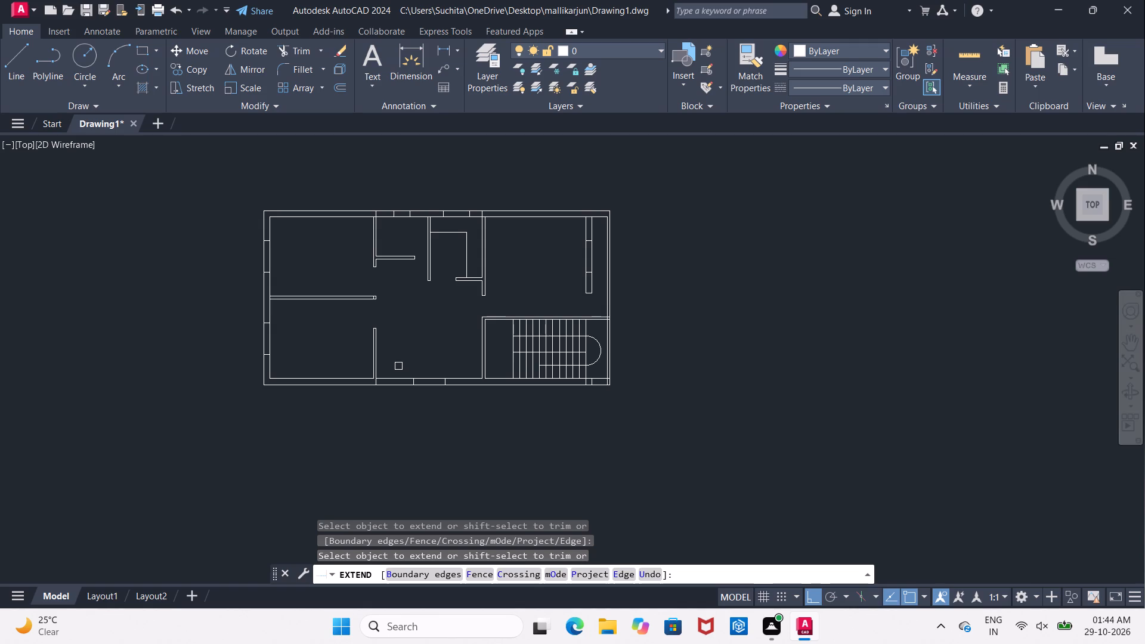
scroll(375, 375, "up", 2)
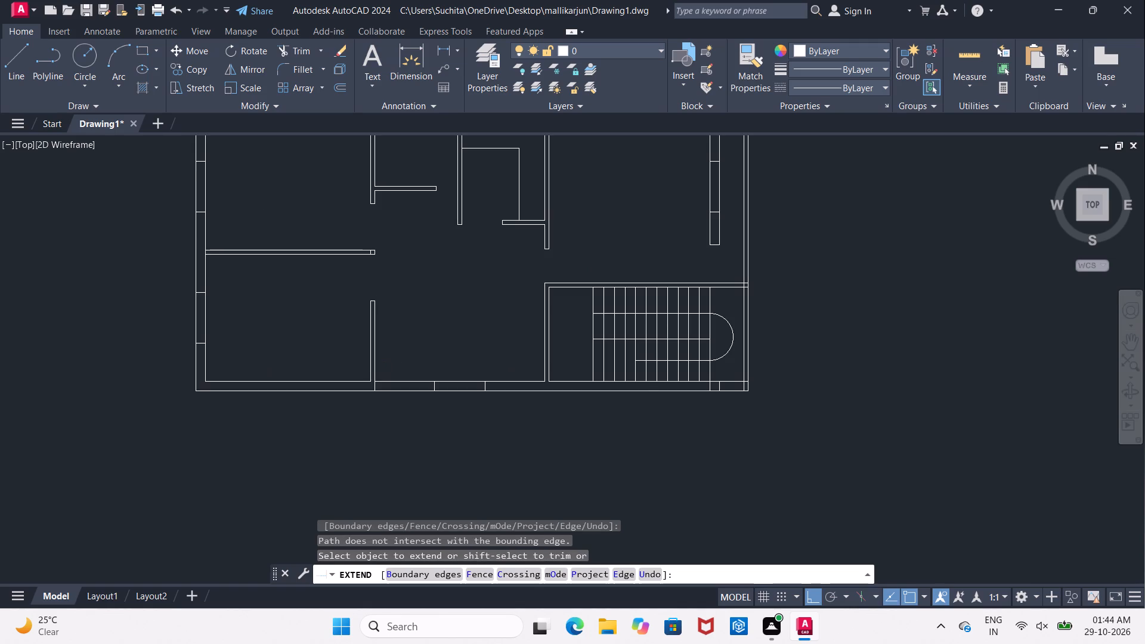
middle_click_drag(415, 373, 347, 391)
scroll(344, 397, "down", 1)
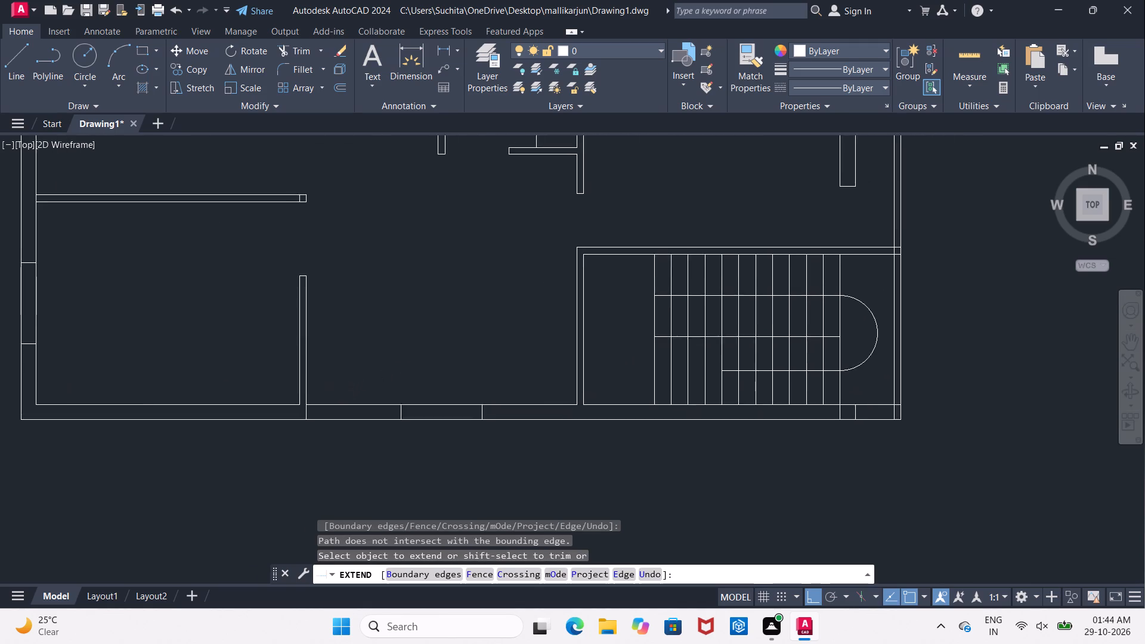
scroll(344, 397, "down", 1)
scroll(430, 389, "up", 1)
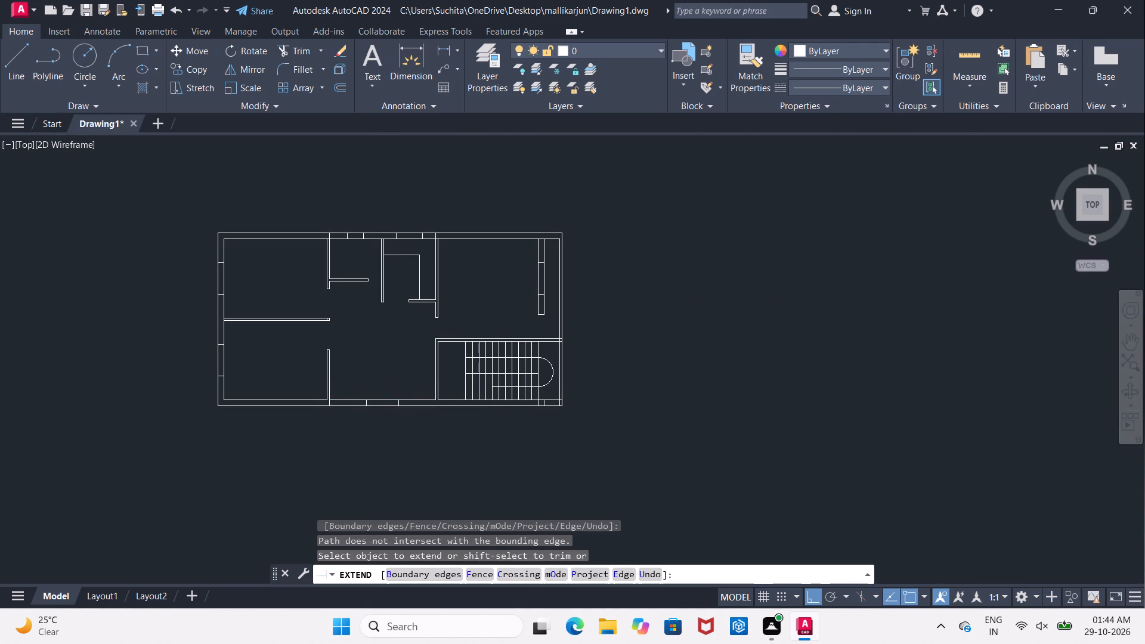
left_click(435, 390)
middle_click_drag(332, 385, 346, 450)
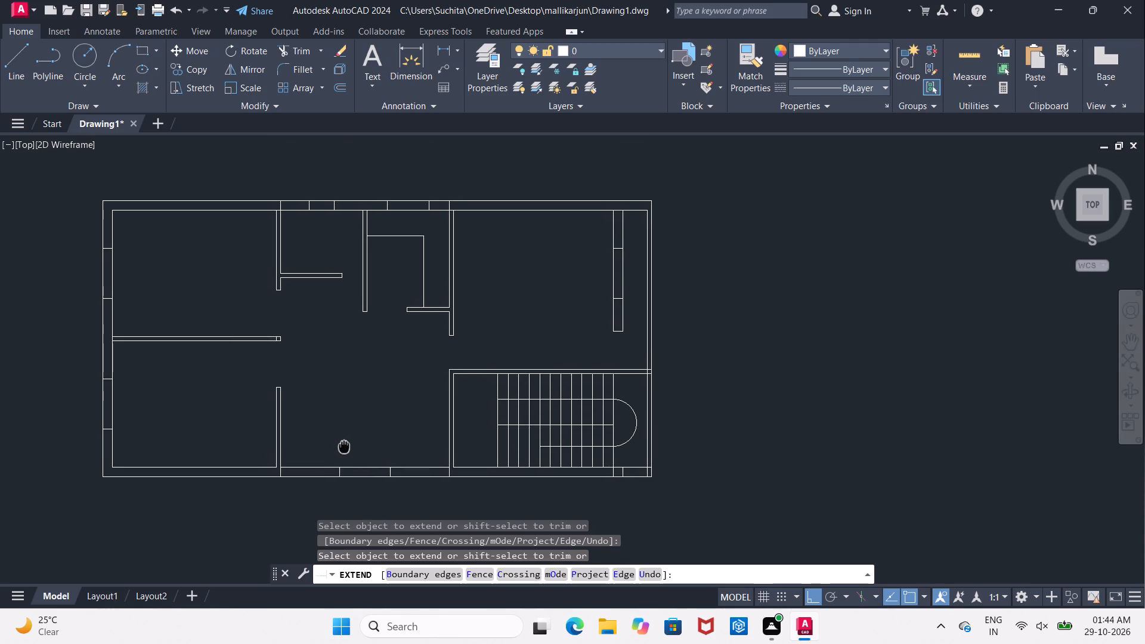
middle_click_drag(346, 450, 349, 456)
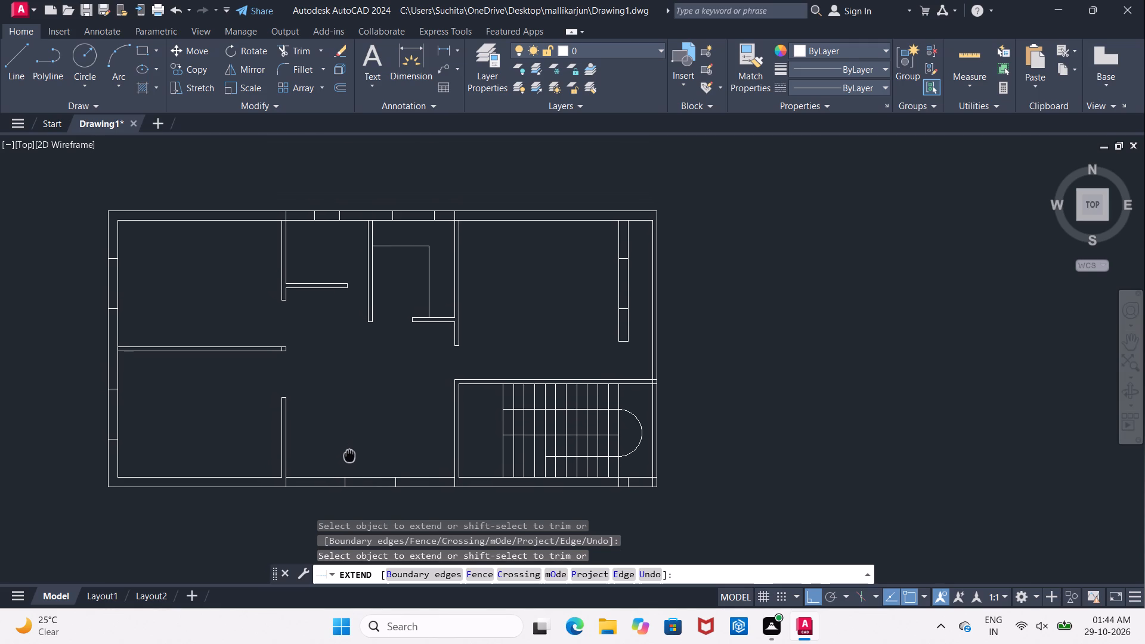
middle_click_drag(349, 456, 358, 450)
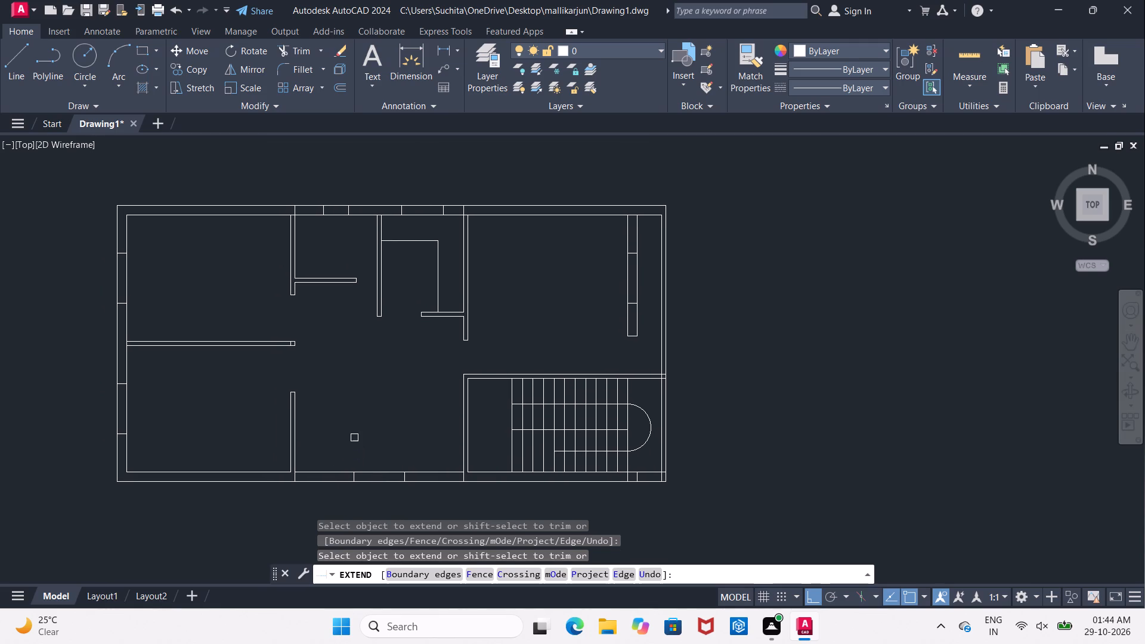
middle_click_drag(349, 441, 365, 434)
key("Escape")
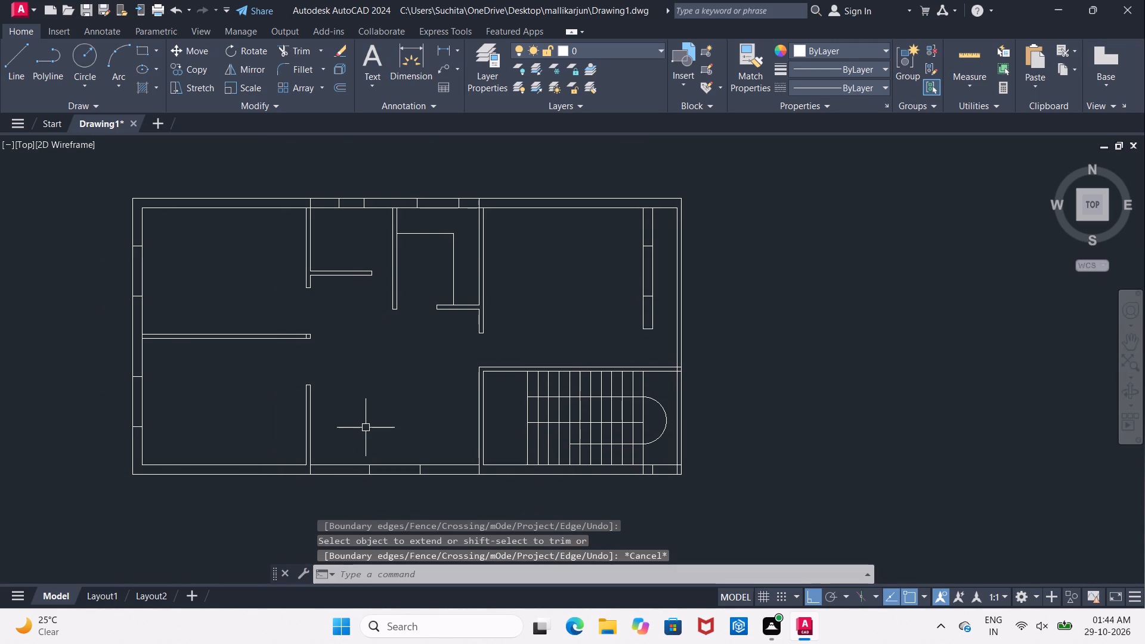
Offset the outer line of the upper outer wall 4.5" inward to run along the wall's middle.
scroll(374, 190, "up", 4)
middle_click_drag(350, 203, 417, 272)
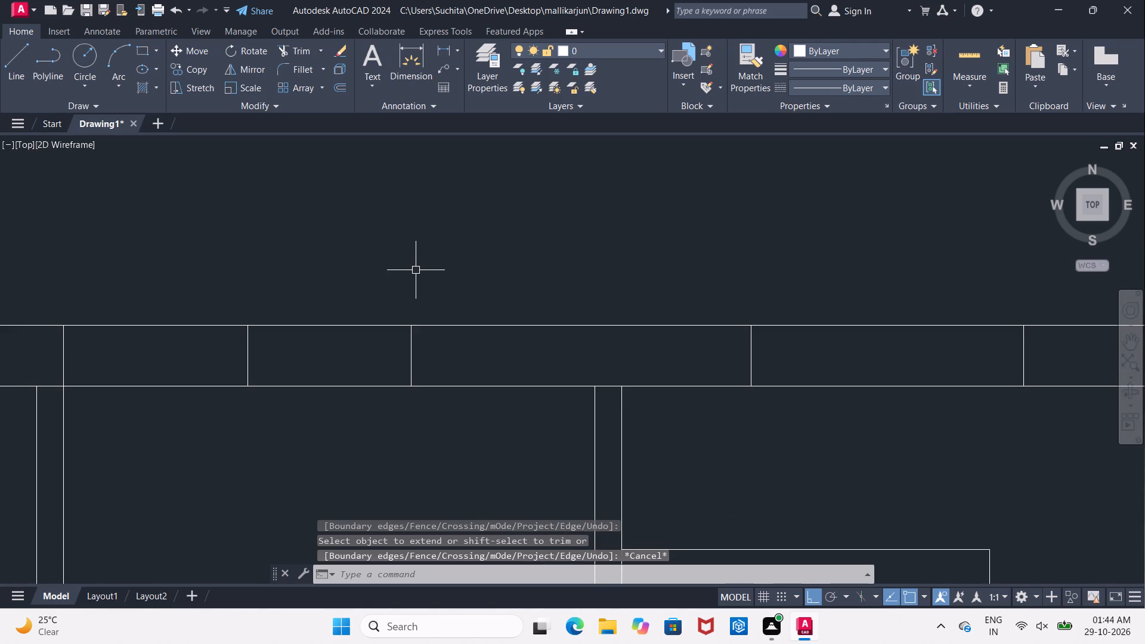
key("Escape")
key("o")
key("Return")
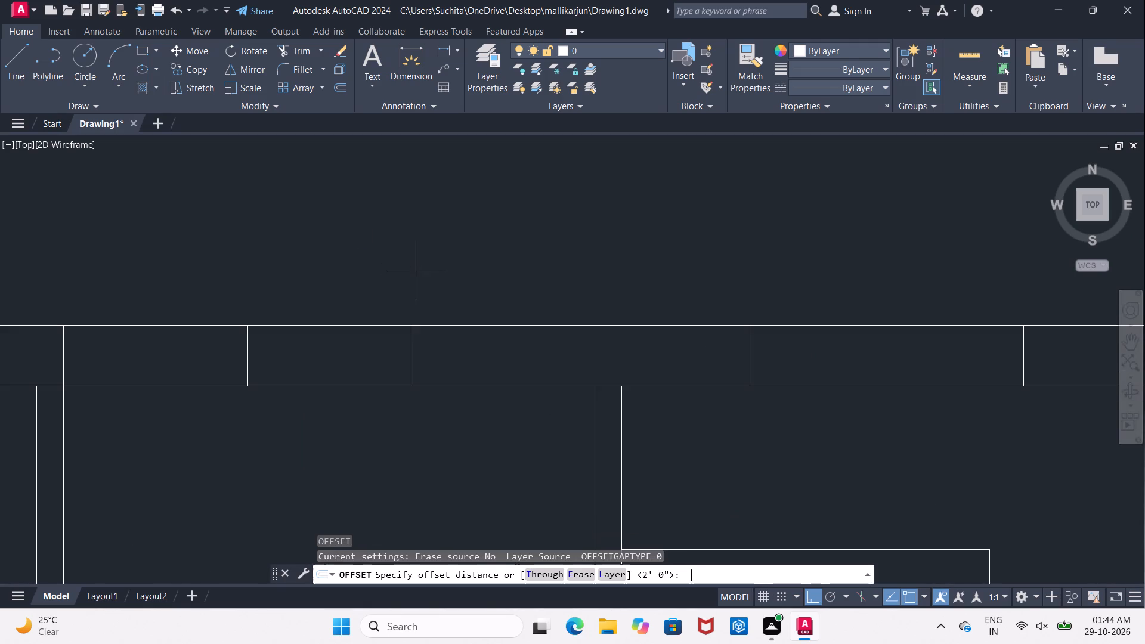
type("4.5\"")
key("Return")
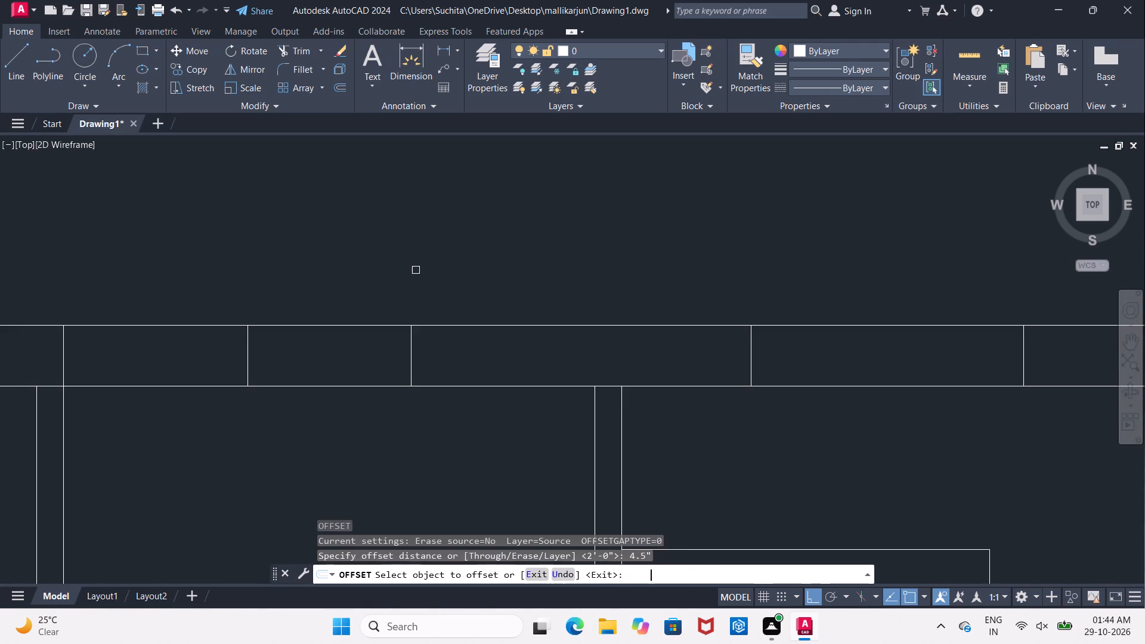
left_click(327, 324)
left_click(329, 350)
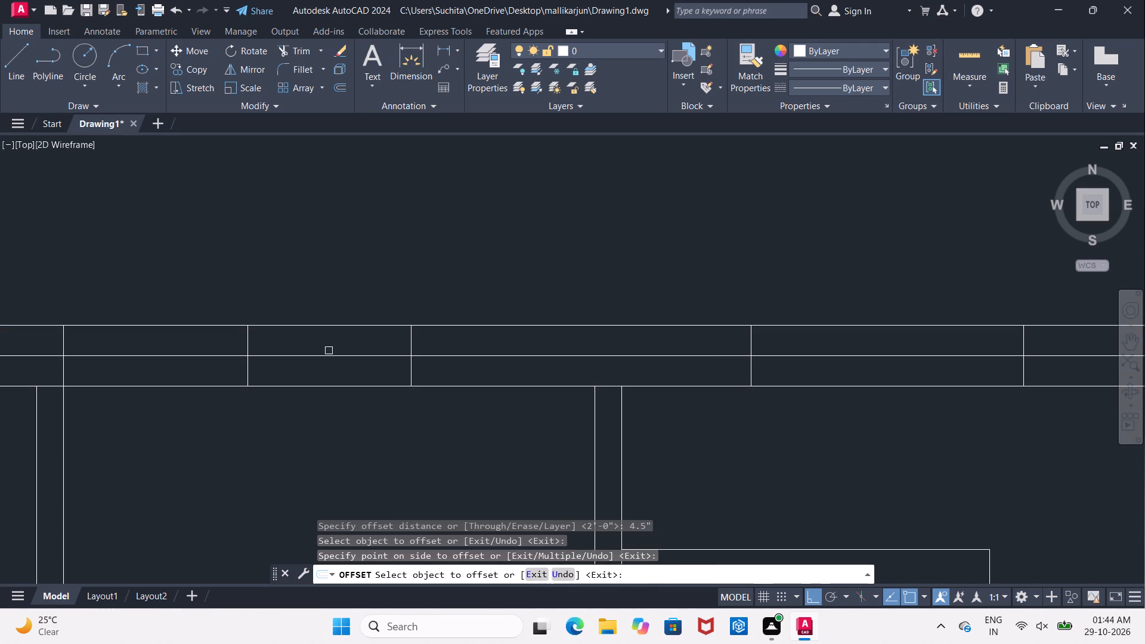
key("Return")
Offset the upper wall's middle line 1" downward to form a pair of window glass lines.
key("Return")
type("1\"")
key("Return")
left_click_drag(330, 355, 333, 363)
left_click(337, 384)
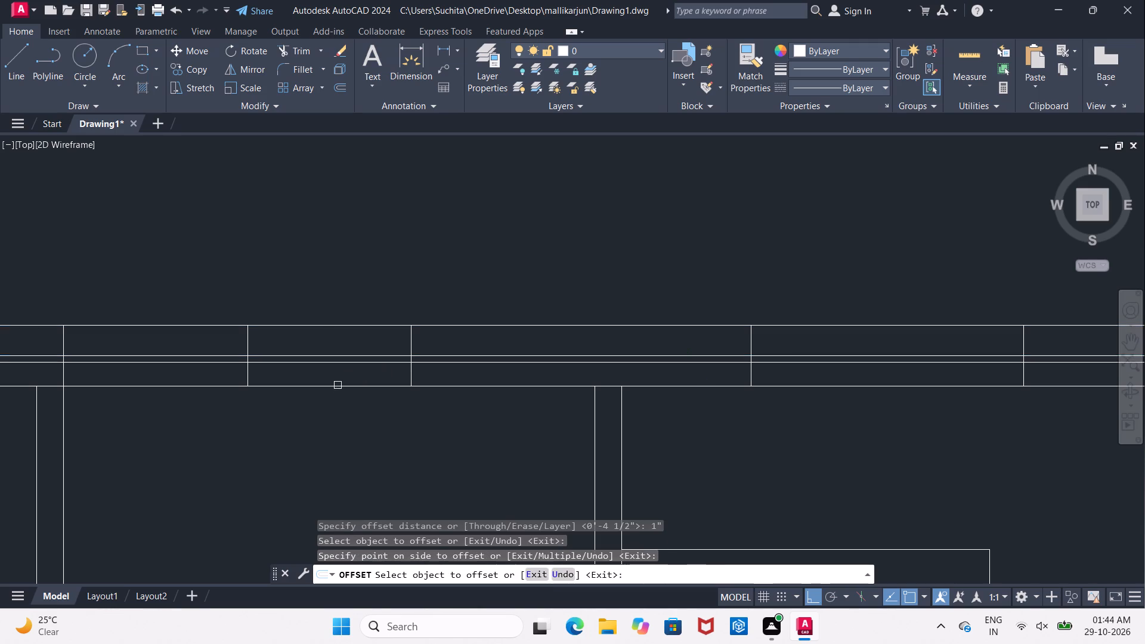
key("Escape")
Trim the paired glass lines between the two upper-wall windows and between the left window and the partition beside it.
type("TR")
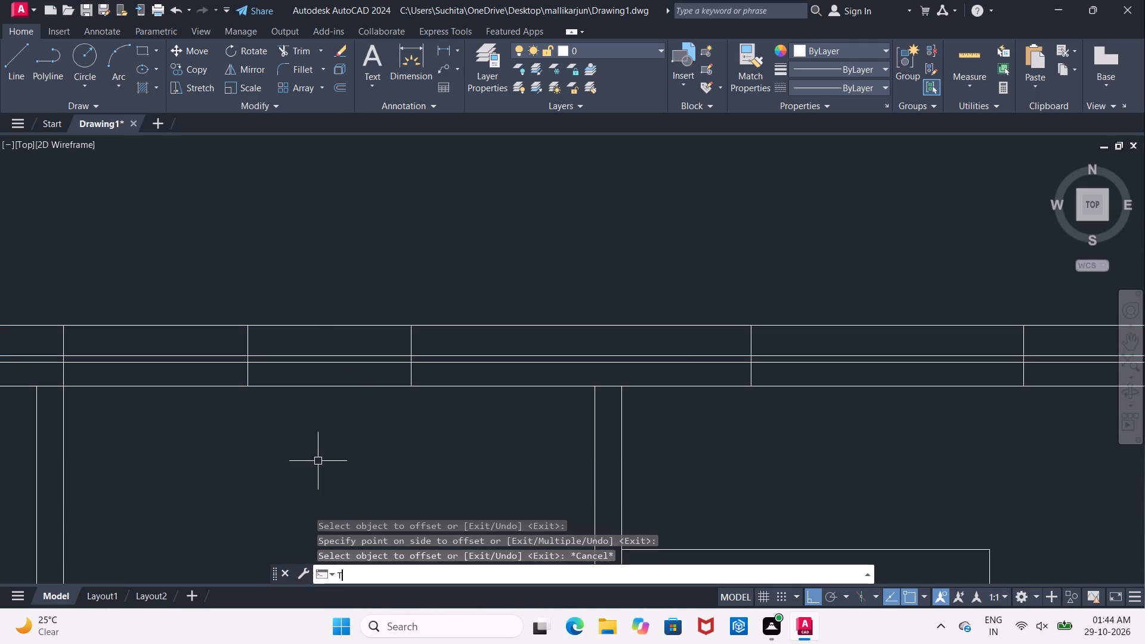
key("space")
key("space")
left_click(456, 354)
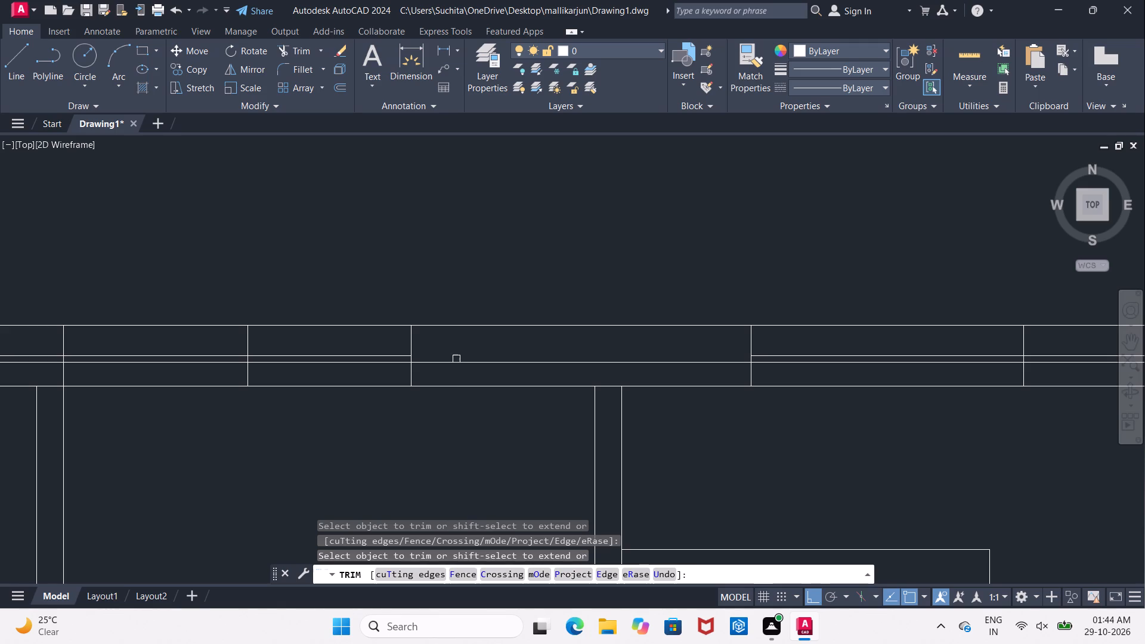
left_click(456, 359)
left_click(459, 365)
middle_click_drag(459, 363, 630, 354)
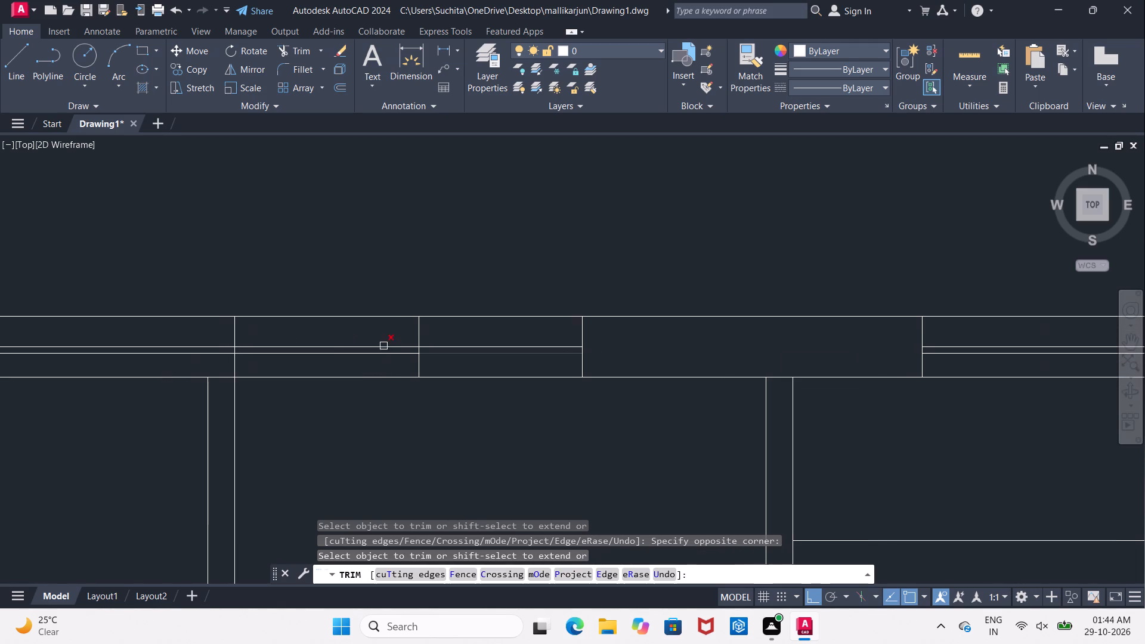
left_click(299, 348)
left_click(304, 357)
Trim the paired glass lines between the upper wall's right window and the partition line to its right.
scroll(312, 354, "down", 2)
middle_click_drag(338, 356, 426, 355)
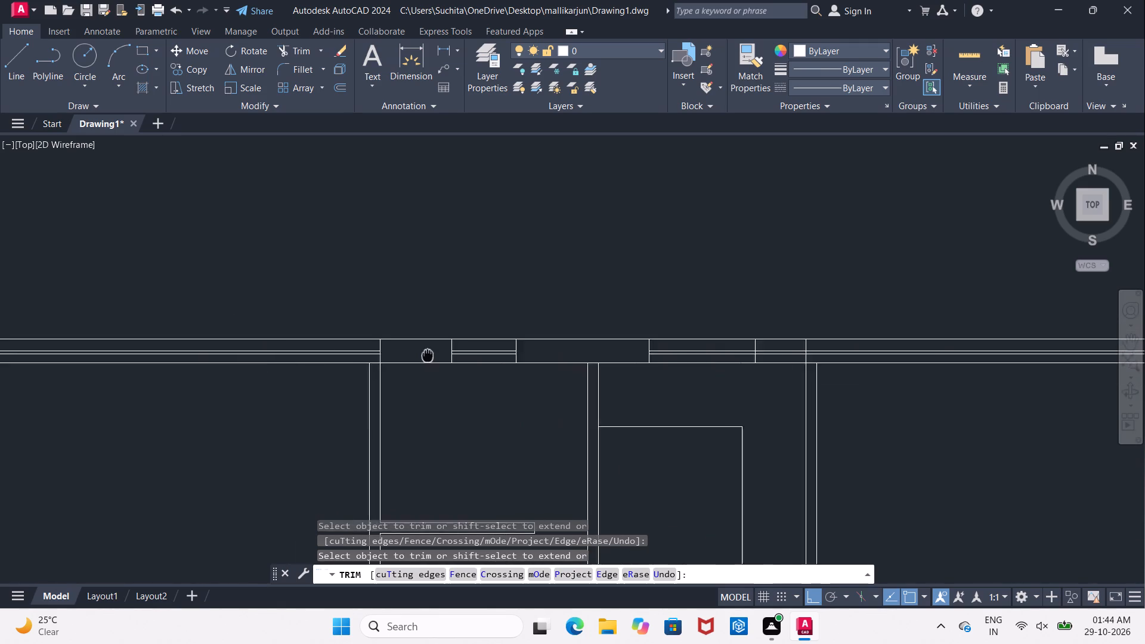
middle_click_drag(426, 355, 62, 347)
scroll(368, 352, "up", 2)
left_click(457, 332)
left_click(457, 327)
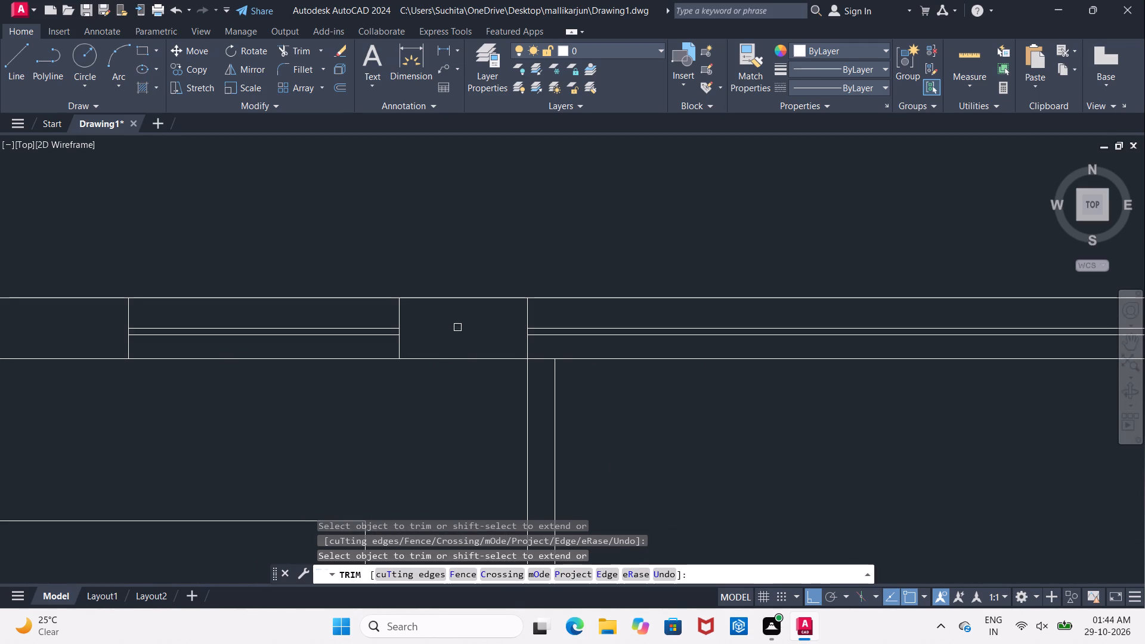
middle_click_drag(484, 338, 282, 347)
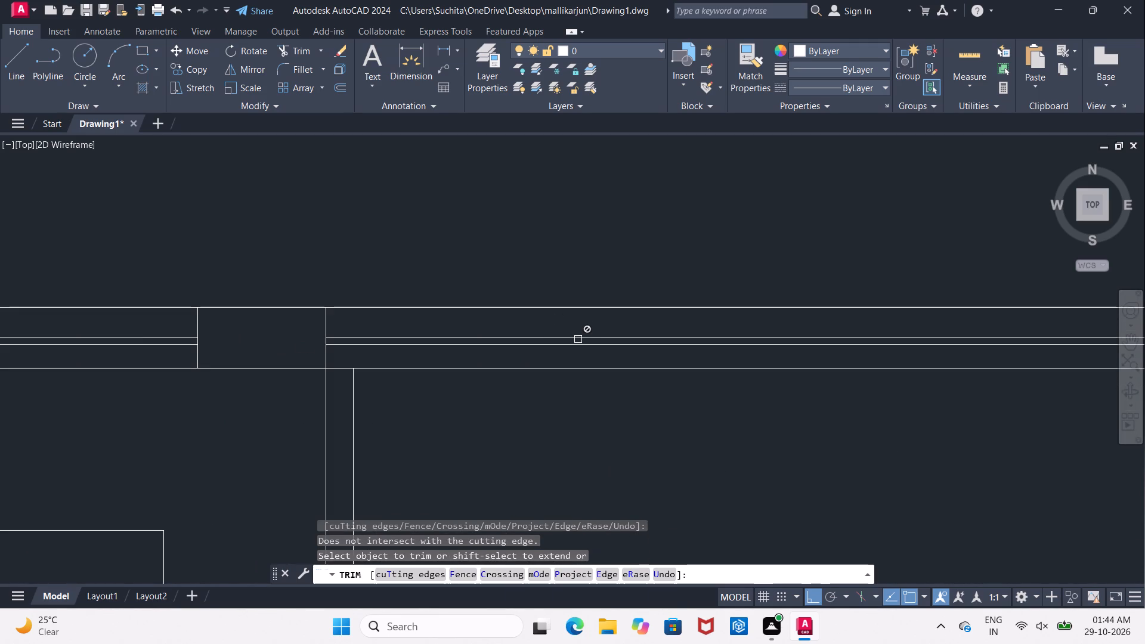
key("Escape")
Select the two leftover glass lines along the upper outer wall to the right of the upper-right room's partition.
left_click(578, 339)
left_click(576, 345)
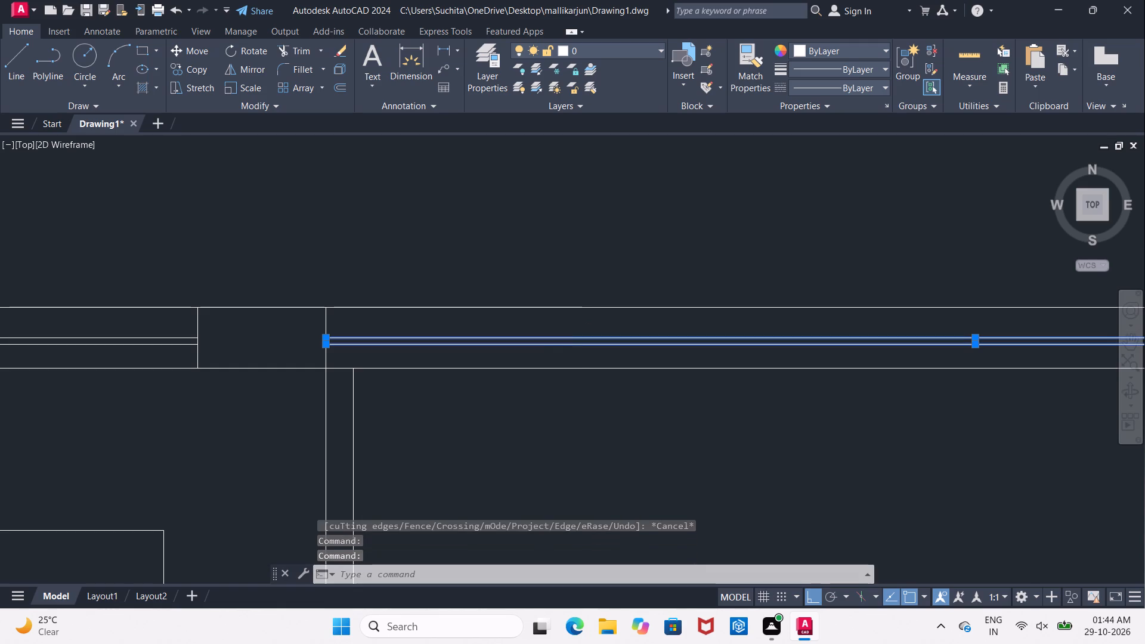
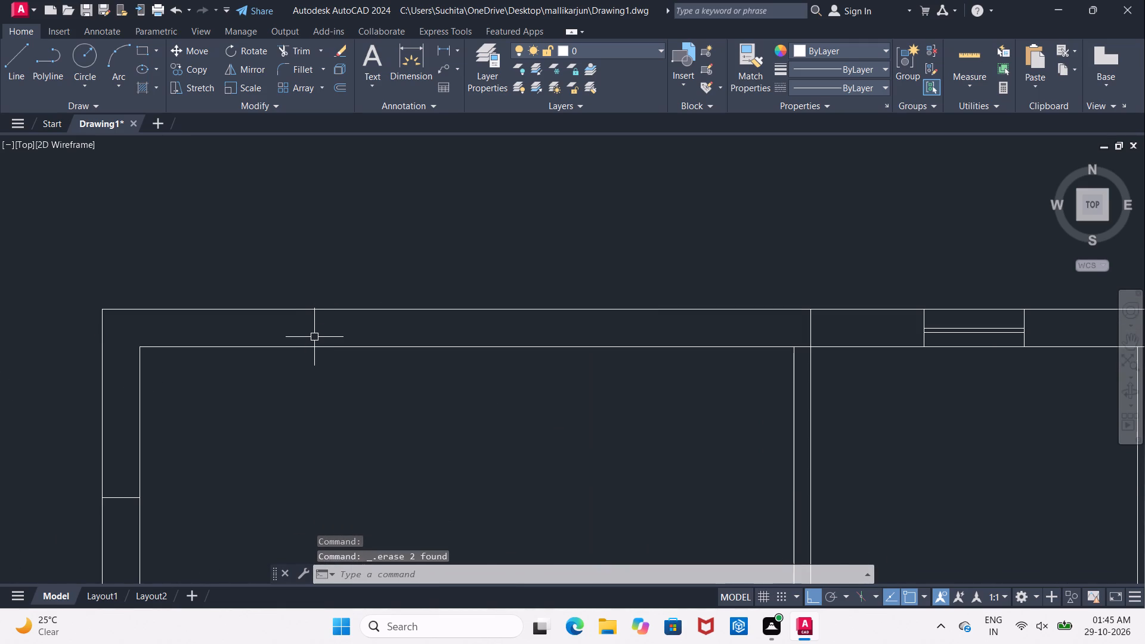
Offset the left outer wall's outer line 4.5" inward to create a middle line through the wall.
scroll(312, 338, "down", 3)
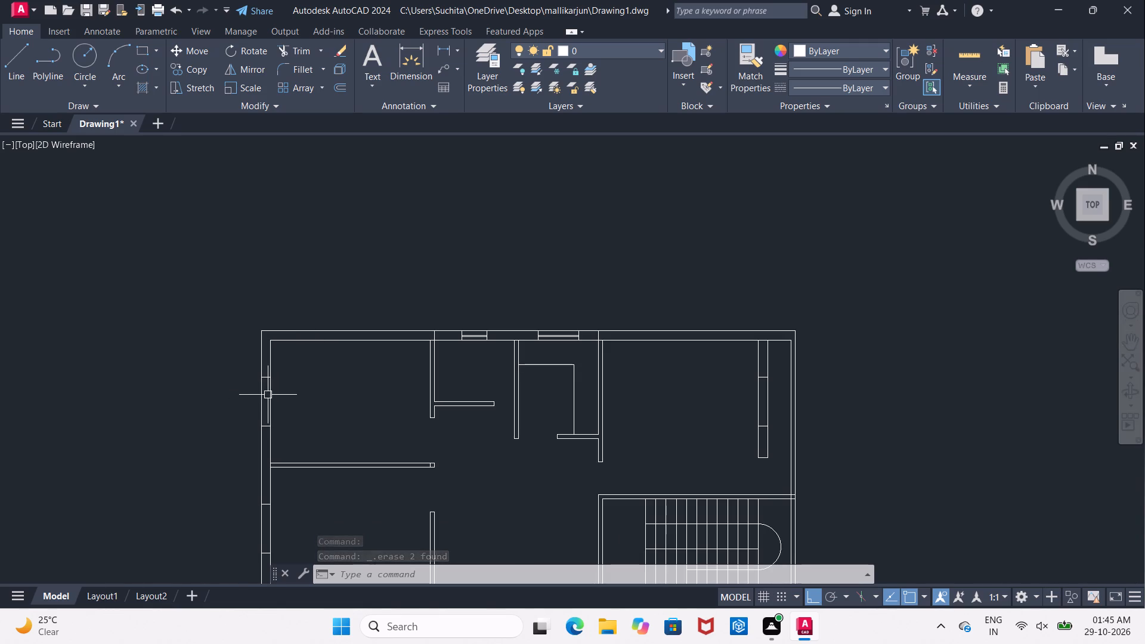
scroll(268, 395, "up", 3)
key("Escape")
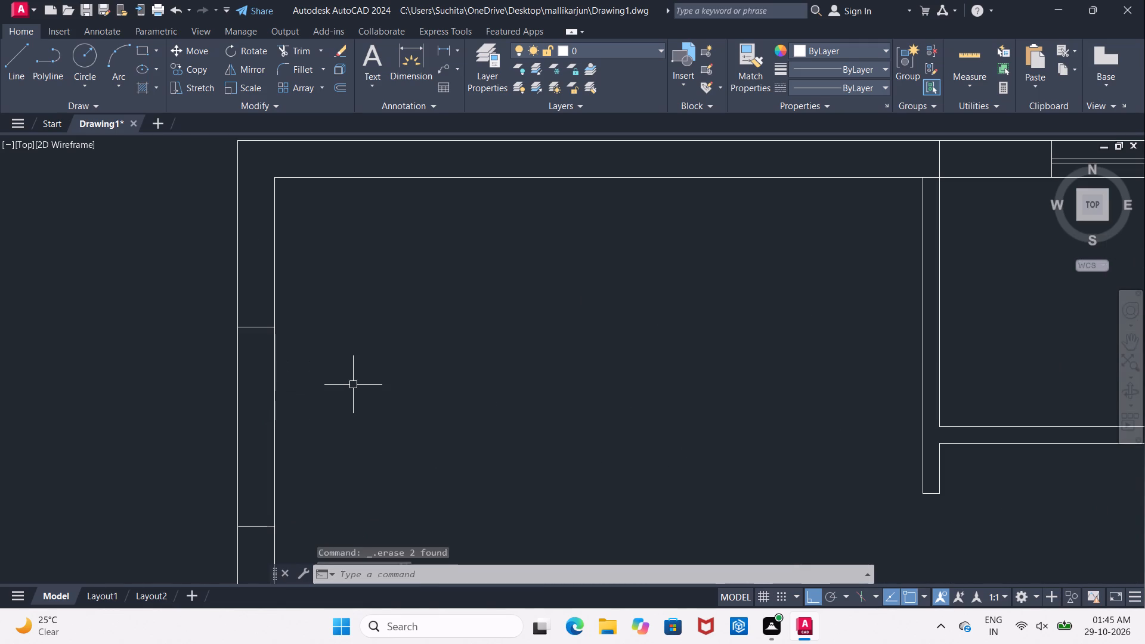
key("o")
key("Return")
type("4.5\"")
key("Return")
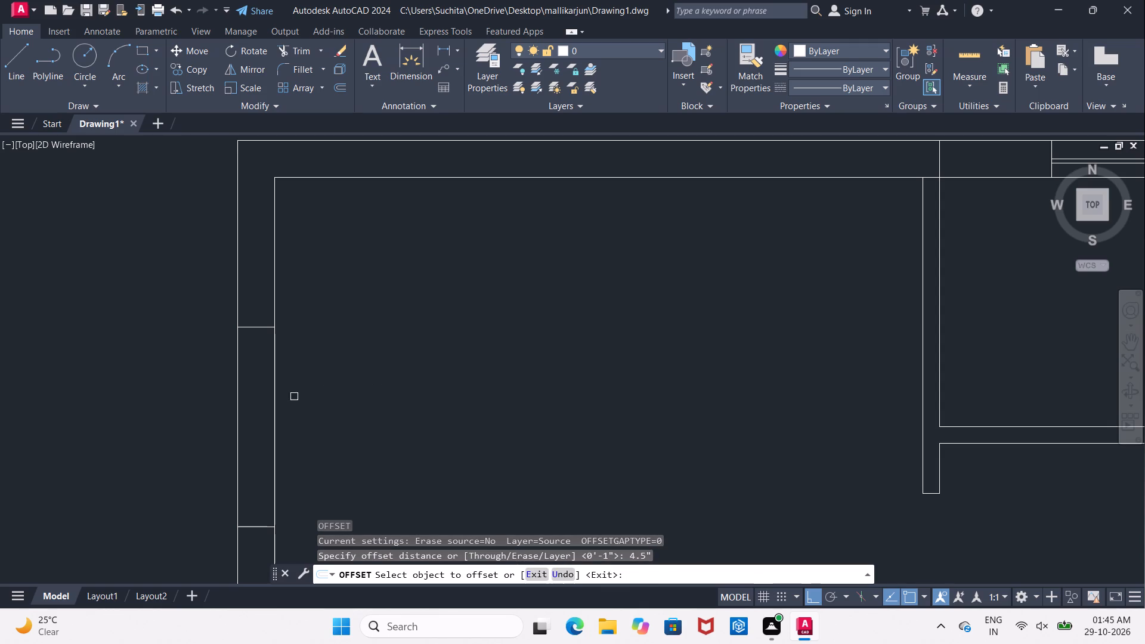
left_click(237, 413)
left_click(264, 420)
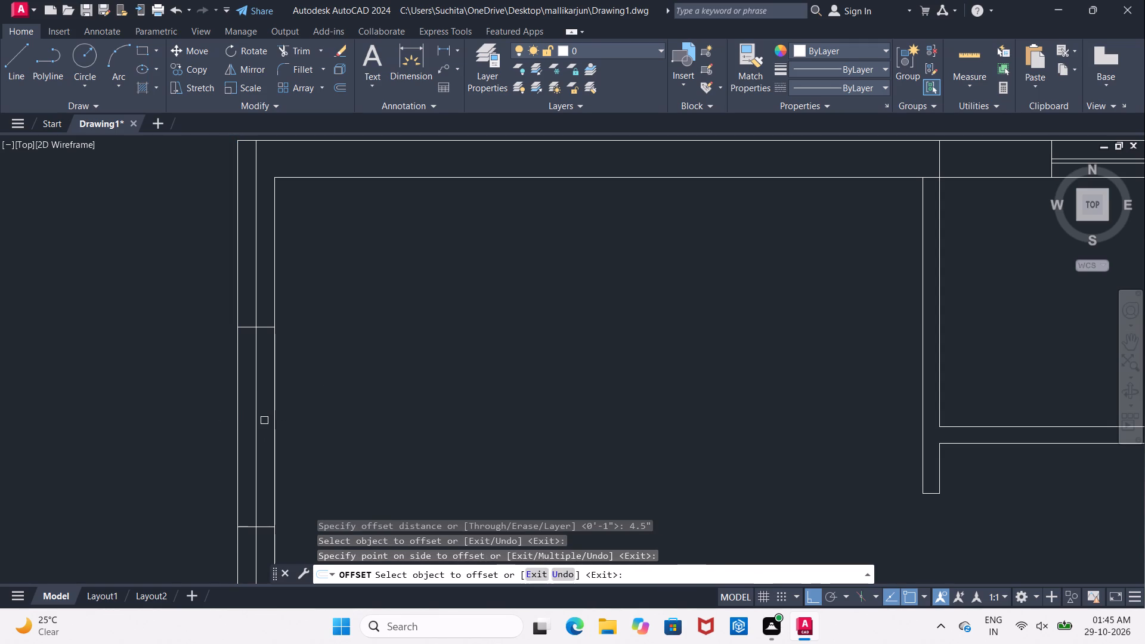
key("Return")
Offset the left wall's middle line 1" toward the outside to form a pair of window glass lines.
key("Return")
key("4")
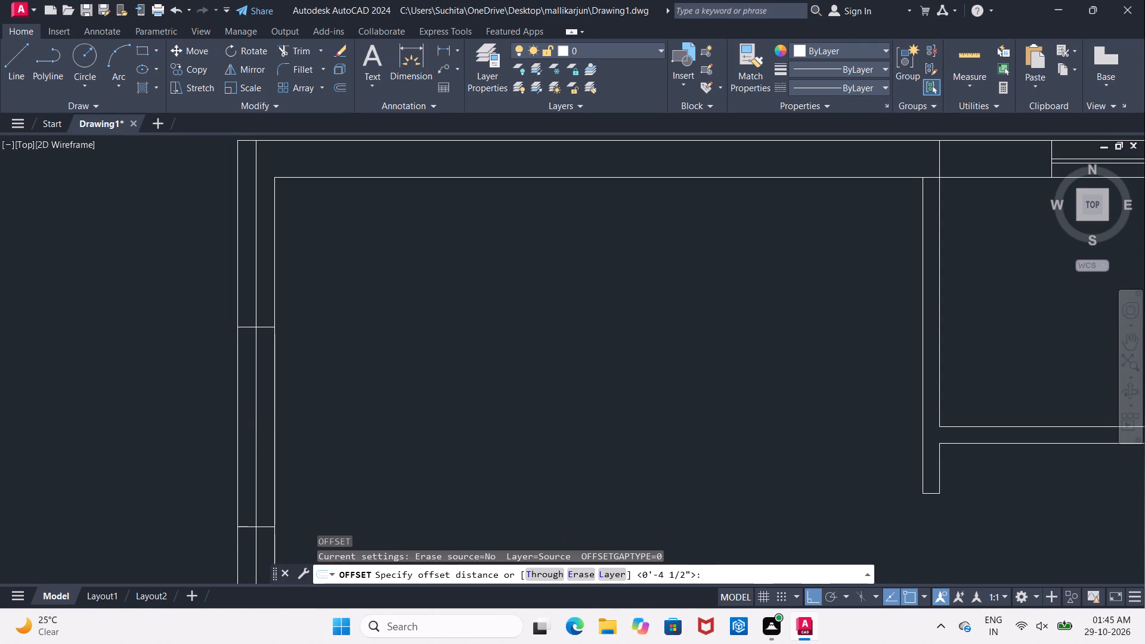
key("BackSpace")
type("1\"")
key("Return")
scroll(258, 432, "up", 1)
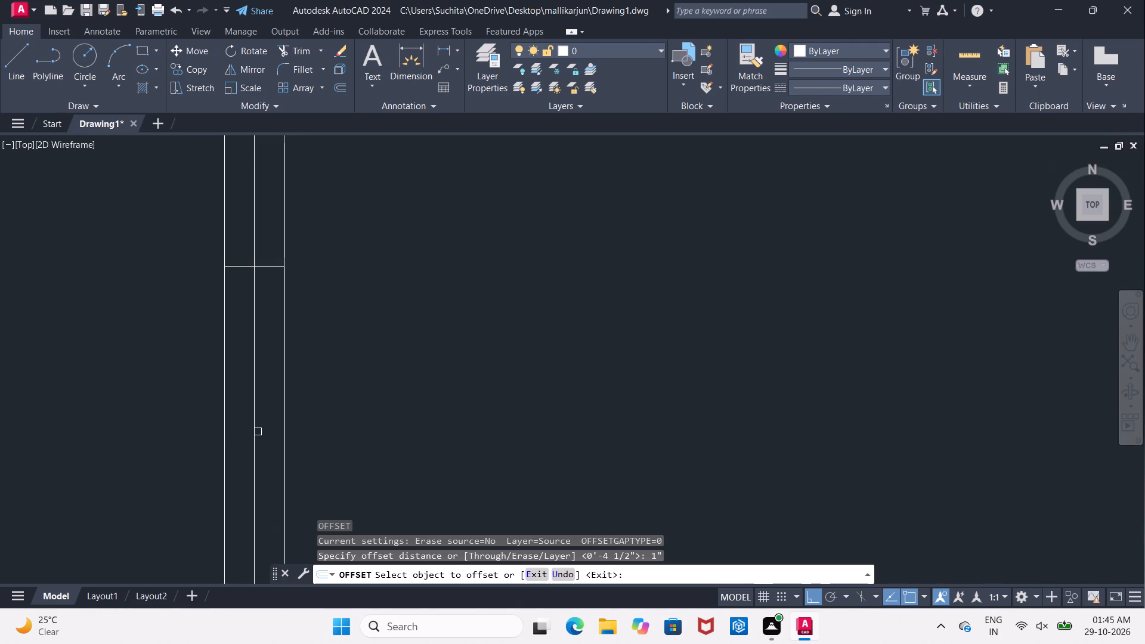
left_click(253, 435)
left_click(231, 439)
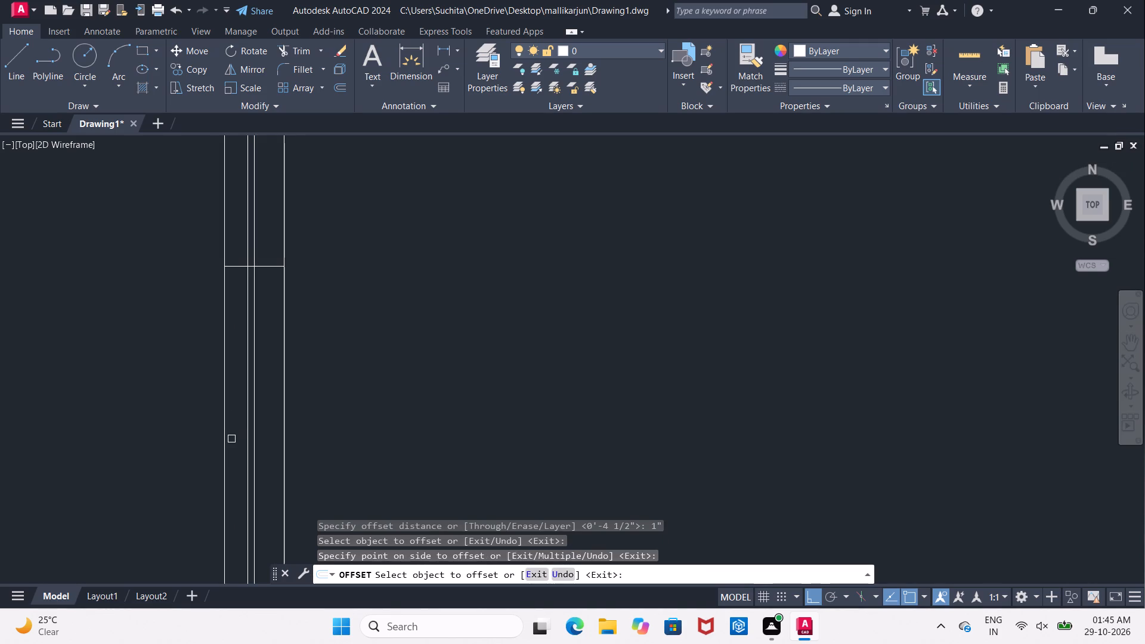
key("Escape")
Trim the left wall's paired glass lines above the upper window and between the two windows.
type("TR")
key("space")
key("space")
scroll(235, 439, "down", 2)
scroll(237, 363, "up", 1)
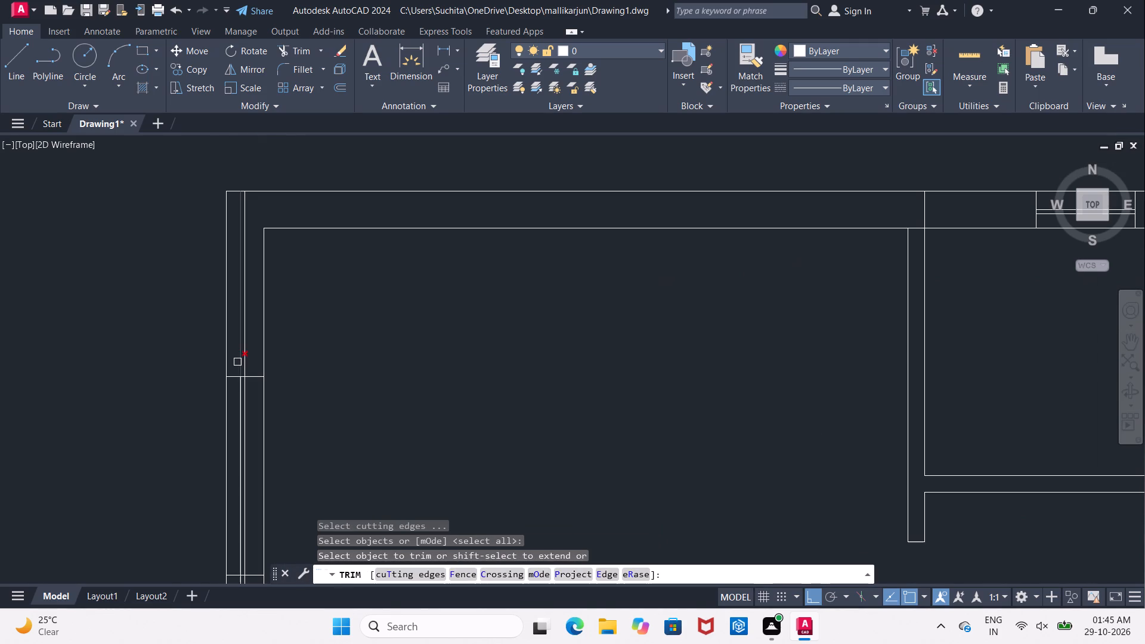
double_click(242, 359)
scroll(244, 357, "down", 2)
middle_click_drag(244, 357, 258, 293)
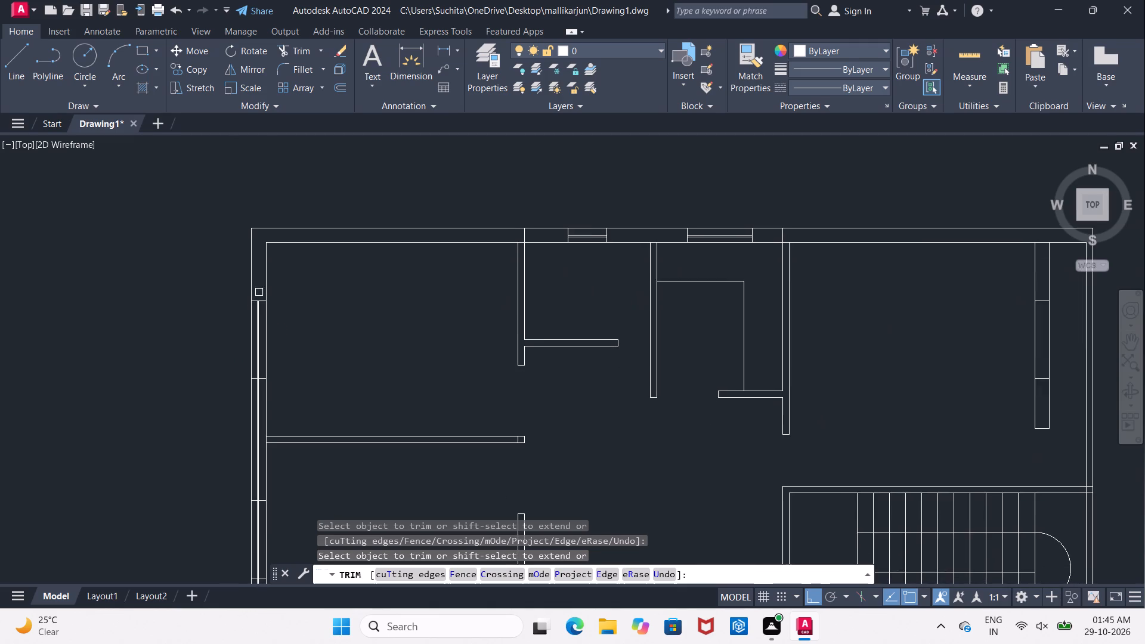
scroll(263, 448, "up", 2)
middle_click_drag(256, 451, 270, 332)
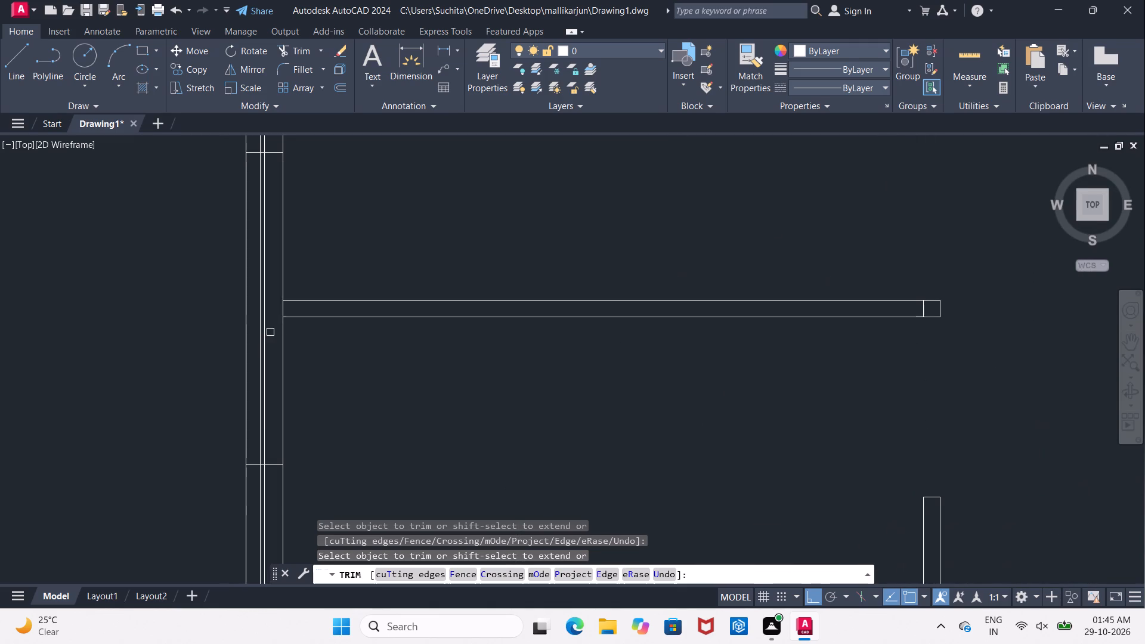
double_click(263, 339)
left_click(266, 344)
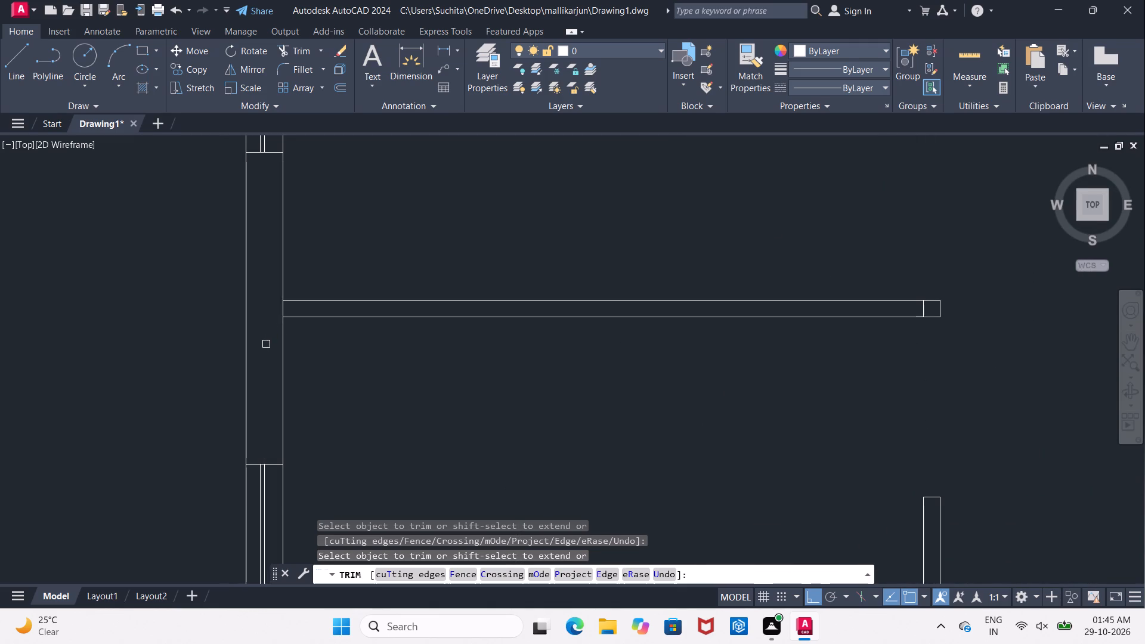
Trim the left wall's paired glass lines below the lower window, down to the bottom corner.
scroll(266, 344, "down", 3)
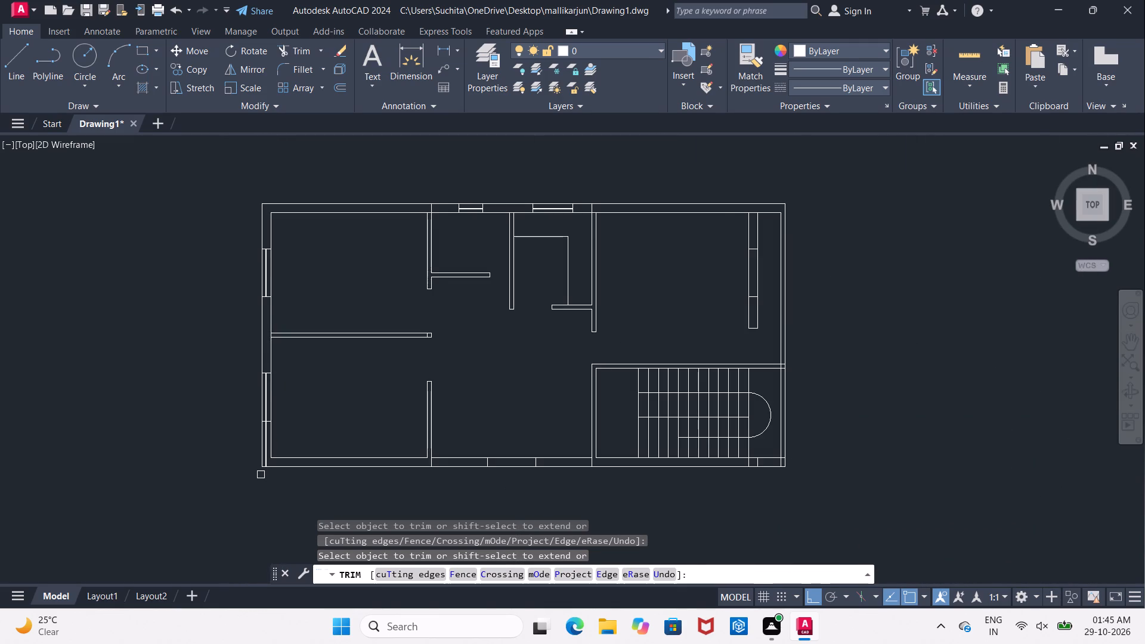
scroll(260, 459, "up", 4)
left_click(276, 435)
left_click(282, 433)
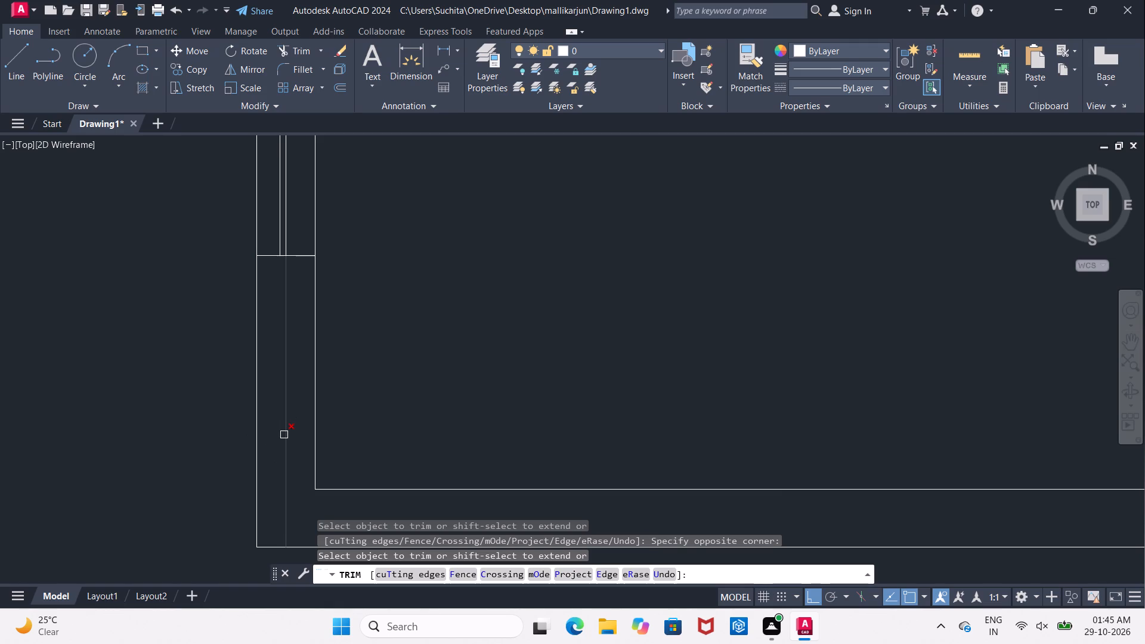
left_click(284, 435)
Offset the bottom wall's inner line between the partition and the stair room 4.5" downward into the wall.
scroll(284, 435, "down", 3)
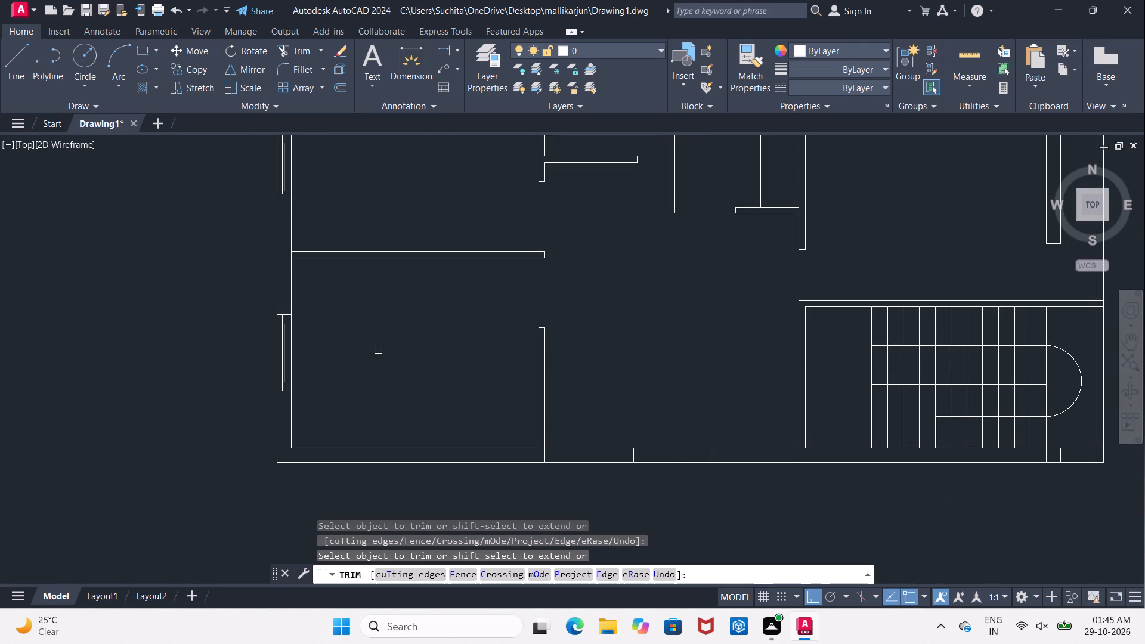
middle_click_drag(323, 374, 298, 376)
middle_click_drag(549, 386, 327, 355)
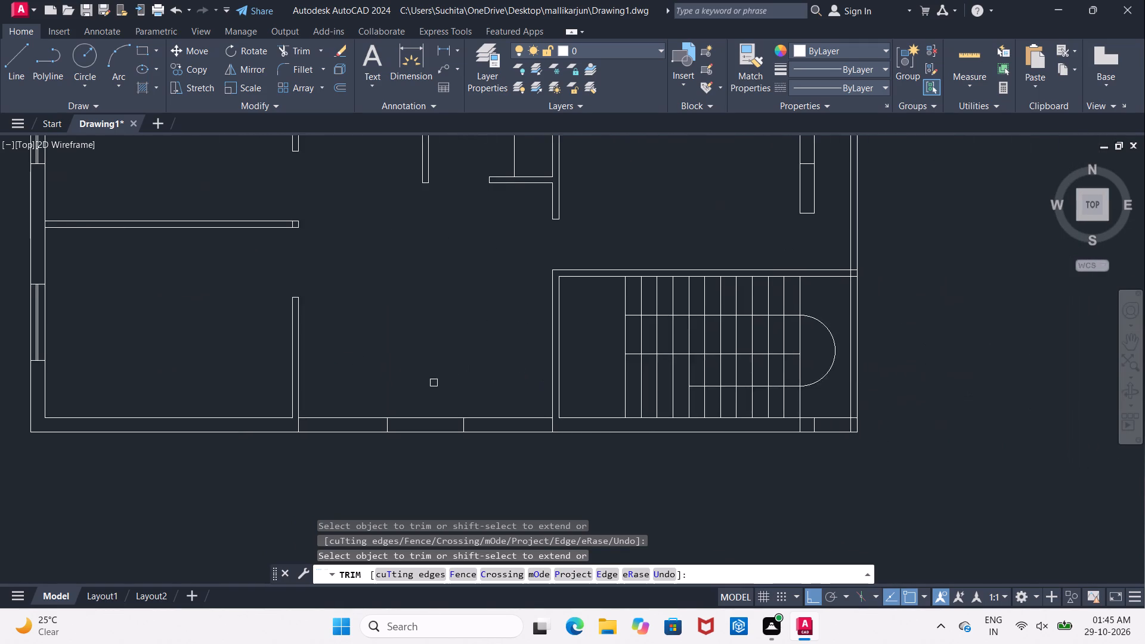
scroll(434, 389, "up", 2)
middle_click_drag(422, 411, 401, 330)
middle_click_drag(406, 342, 401, 320)
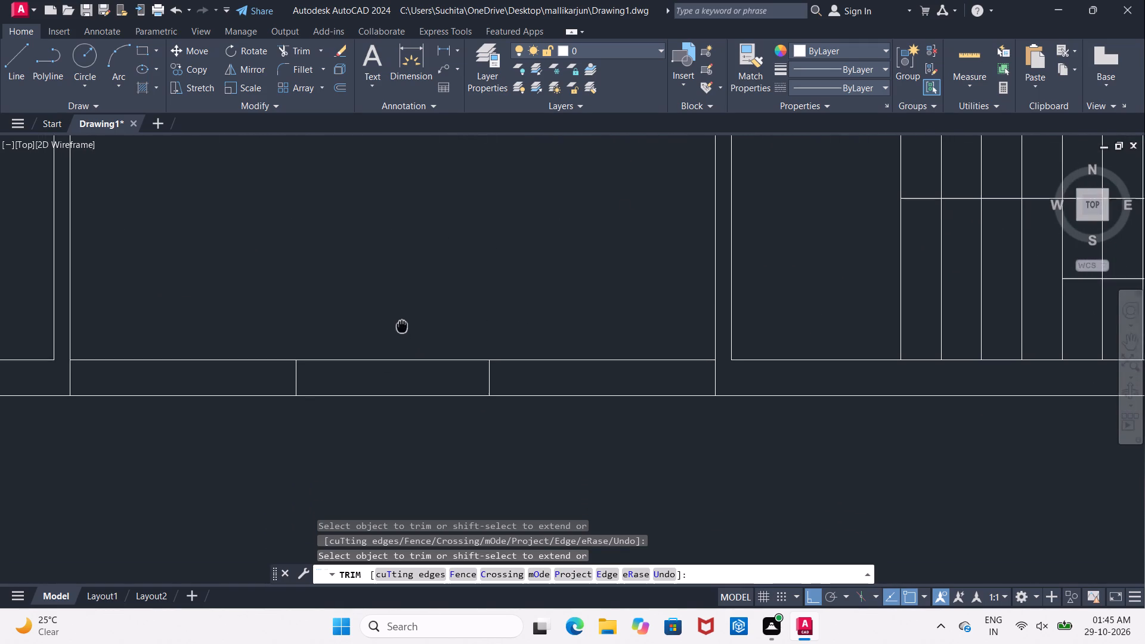
middle_click_drag(401, 320, 401, 317)
key("Escape")
key("o")
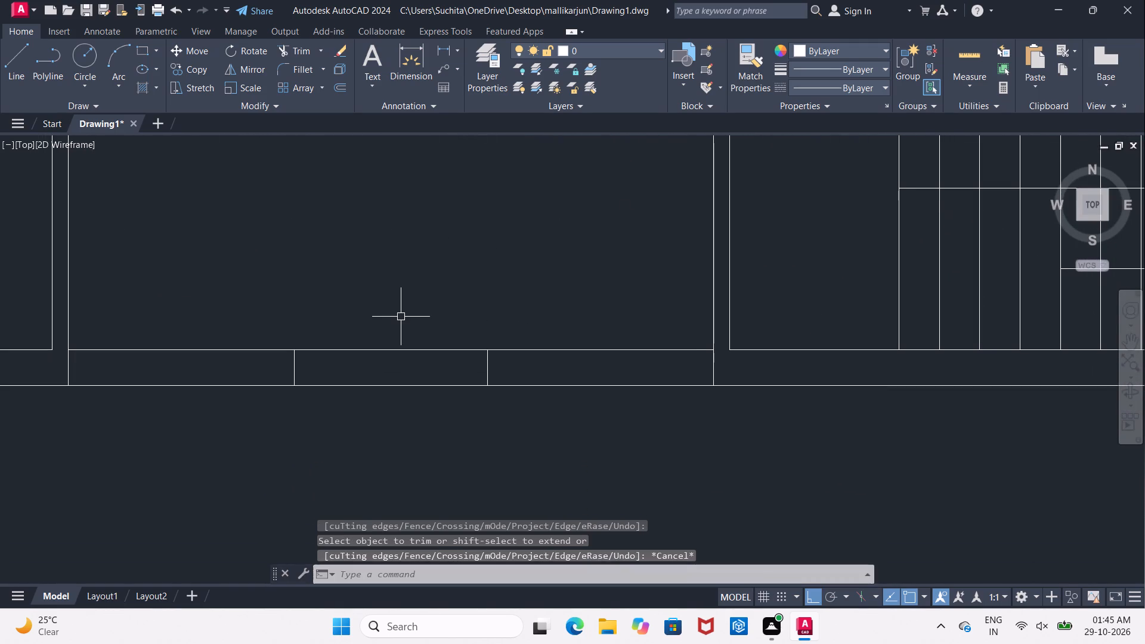
key("Return")
type("4.5\"")
key("Return")
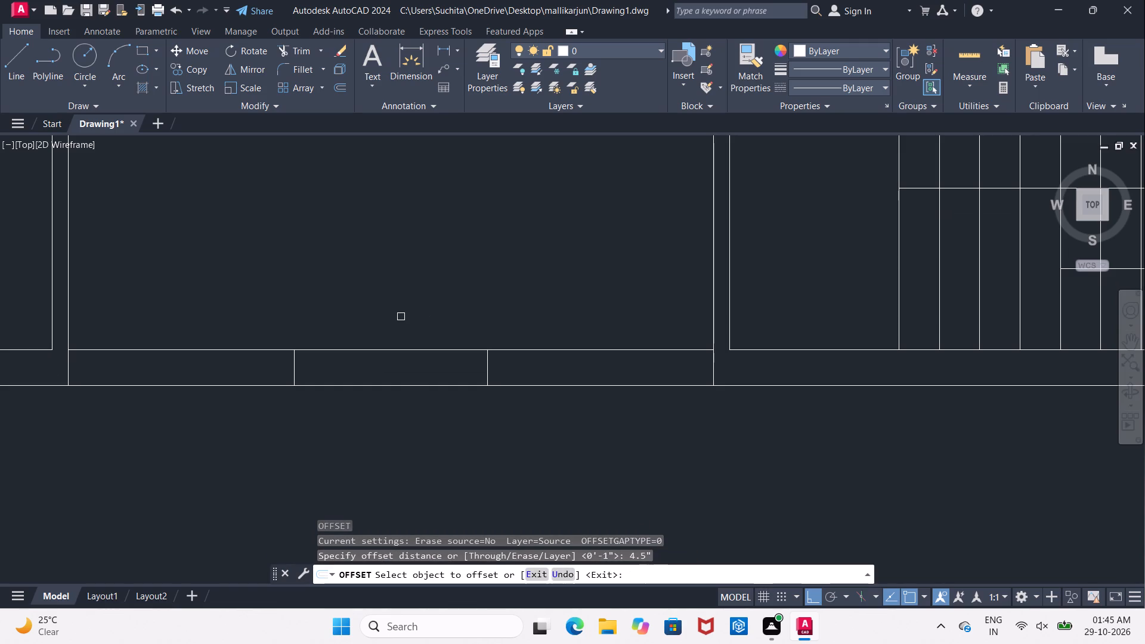
left_click(411, 349)
left_click(413, 386)
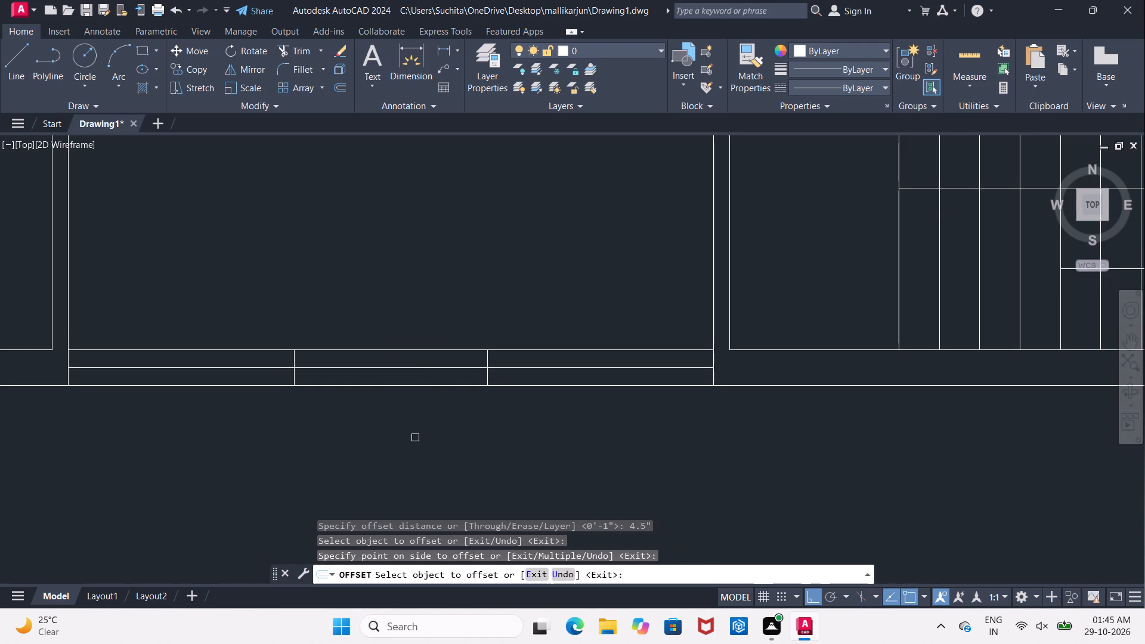
key("Return")
Offset the bottom wall's middle line 1" downward to form a pair of window glass lines.
key("Return")
type("1\"")
key("Return")
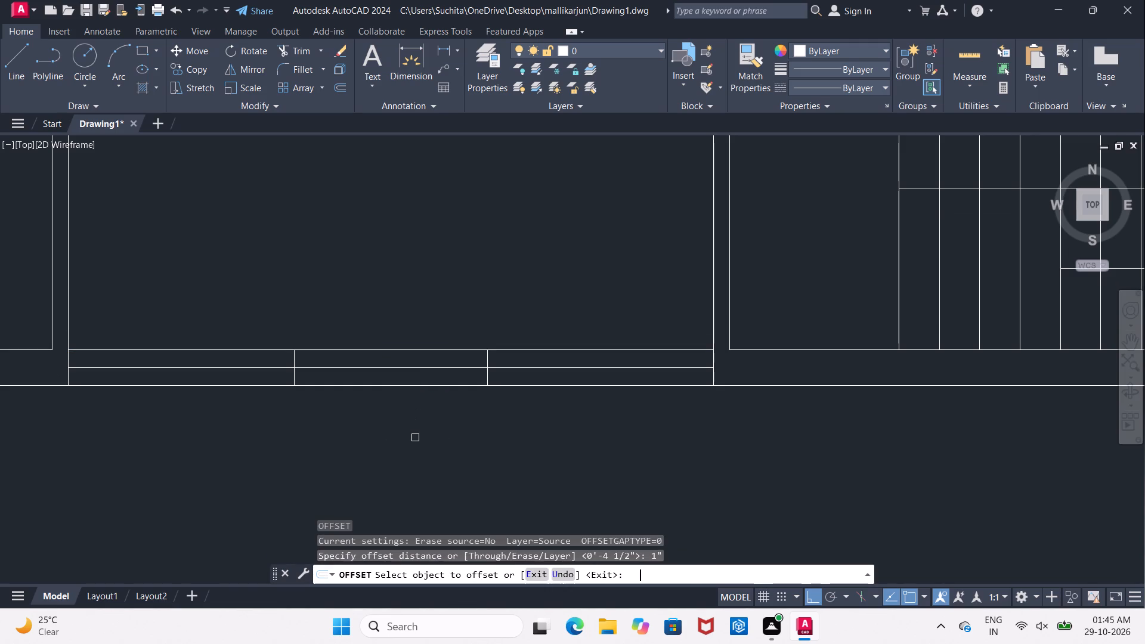
scroll(422, 360, "up", 1)
left_click(363, 374)
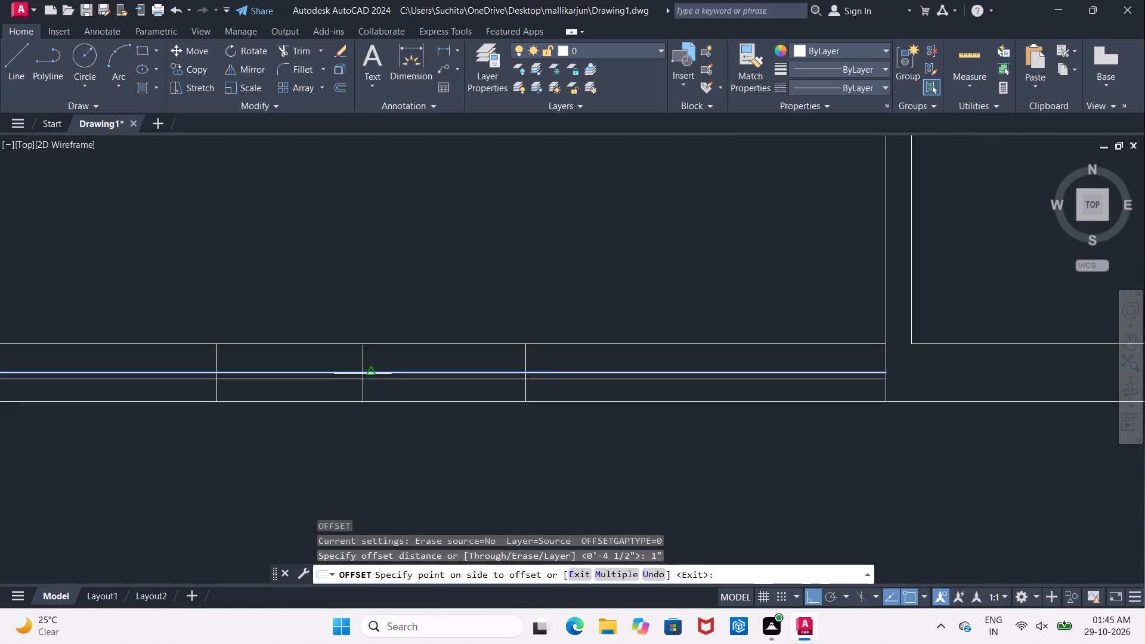
left_click(363, 399)
key("Escape")
Trim the bottom wall's paired glass lines on both sides of the window opening.
key("t")
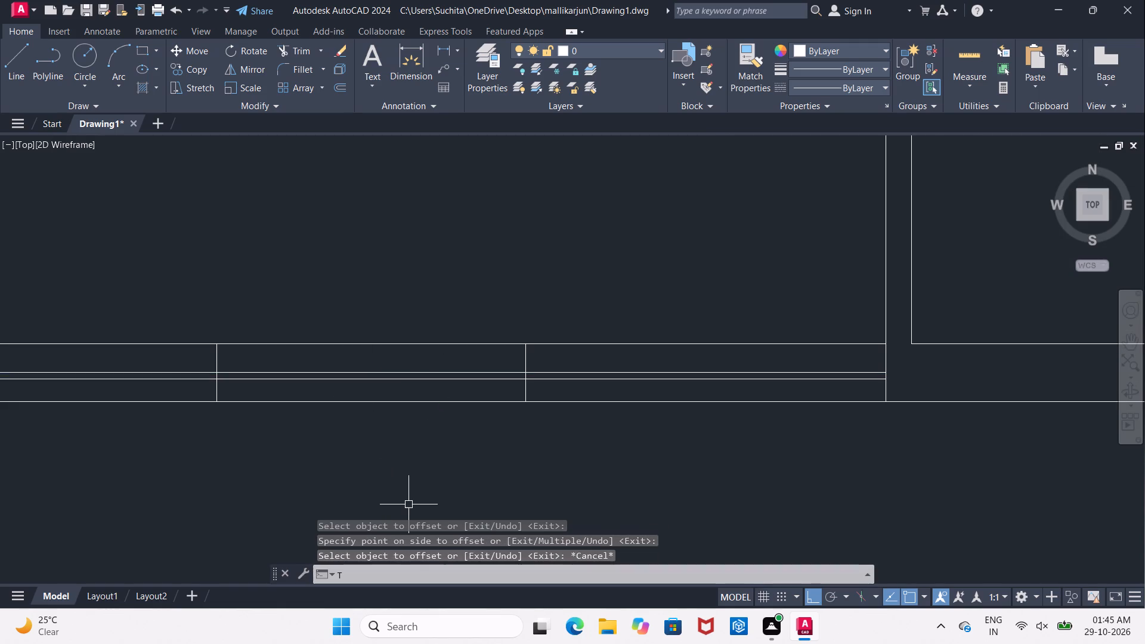
type("R")
key("space")
key("space")
double_click(624, 377)
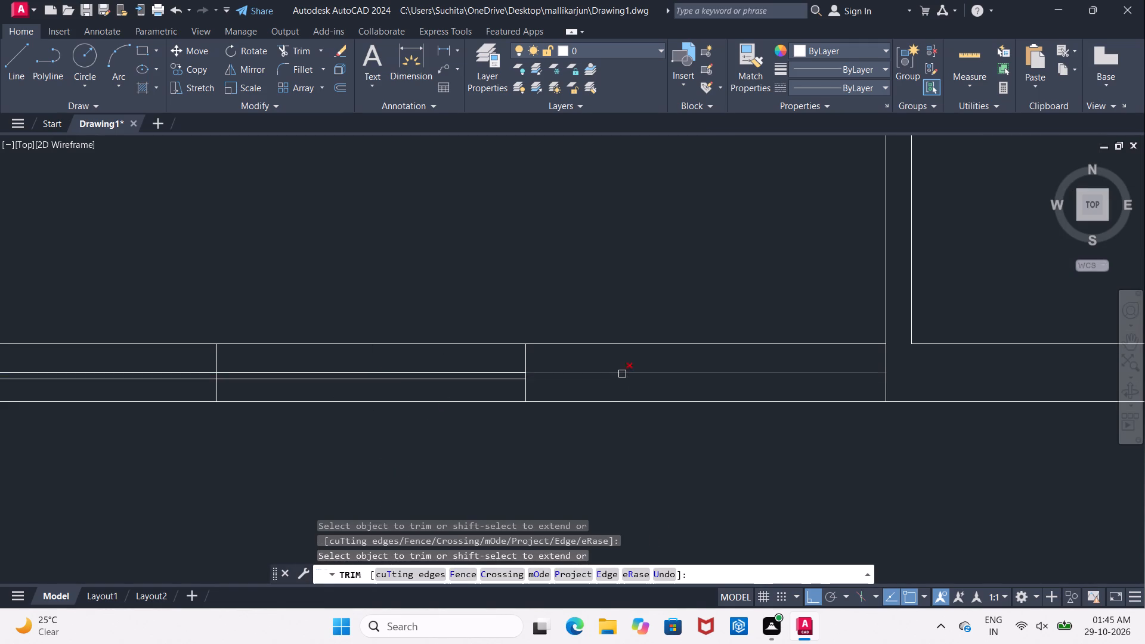
left_click(89, 382)
left_click(88, 372)
Offset the left line of the upper-right room's short vertical wall with the window opening 4.5" to the right.
scroll(88, 374, "down", 2)
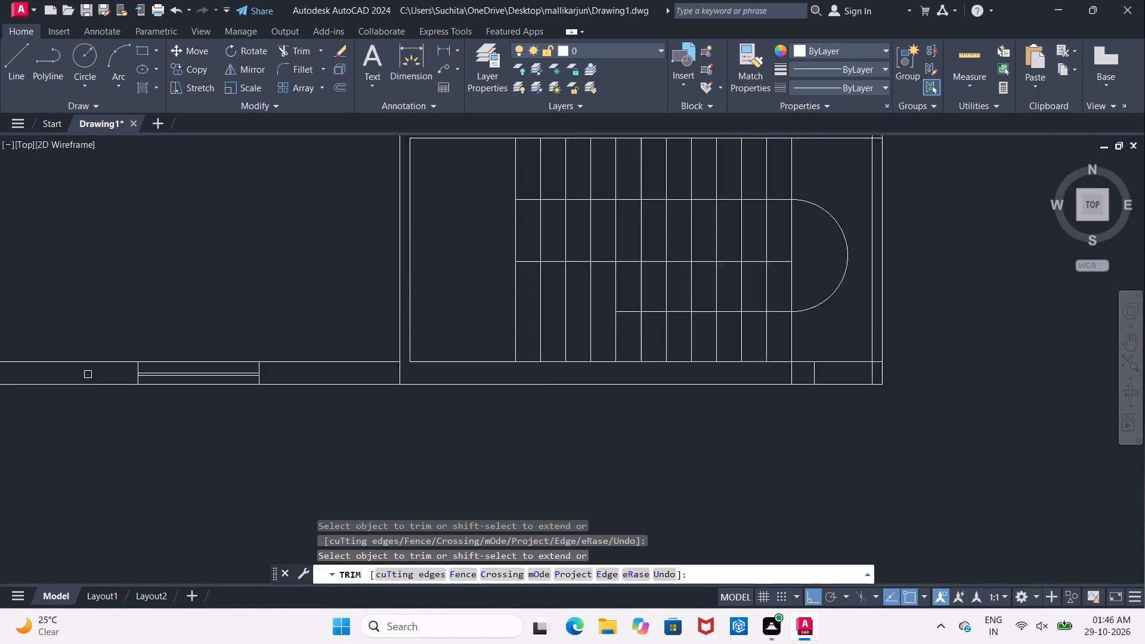
scroll(88, 374, "down", 2)
middle_click_drag(321, 405, 372, 550)
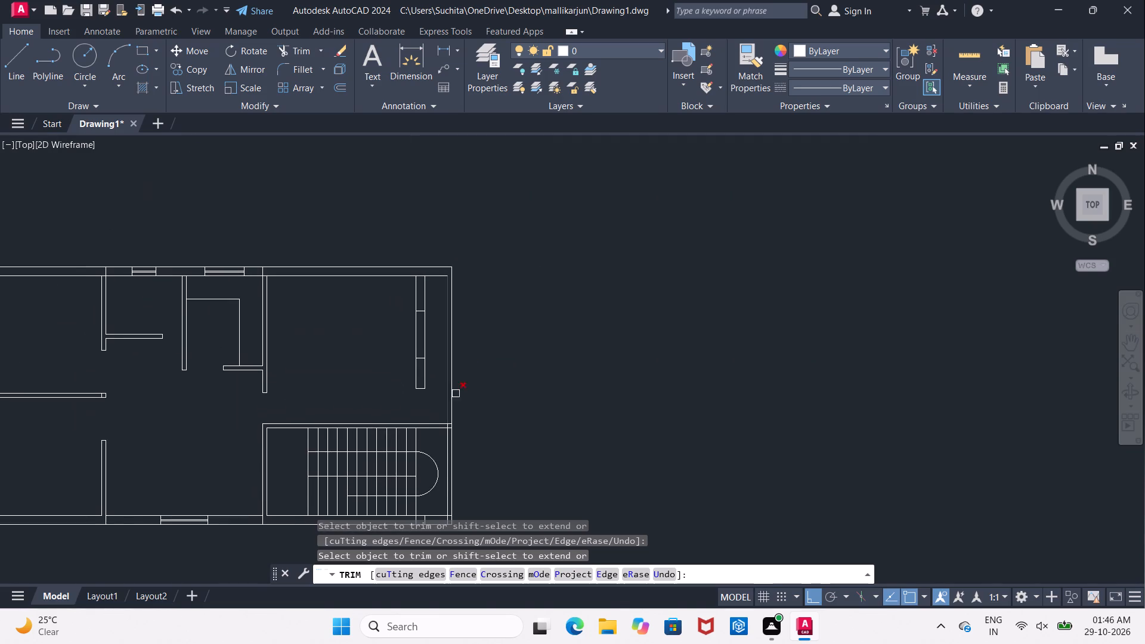
scroll(443, 337, "up", 3)
middle_click_drag(424, 339, 340, 364)
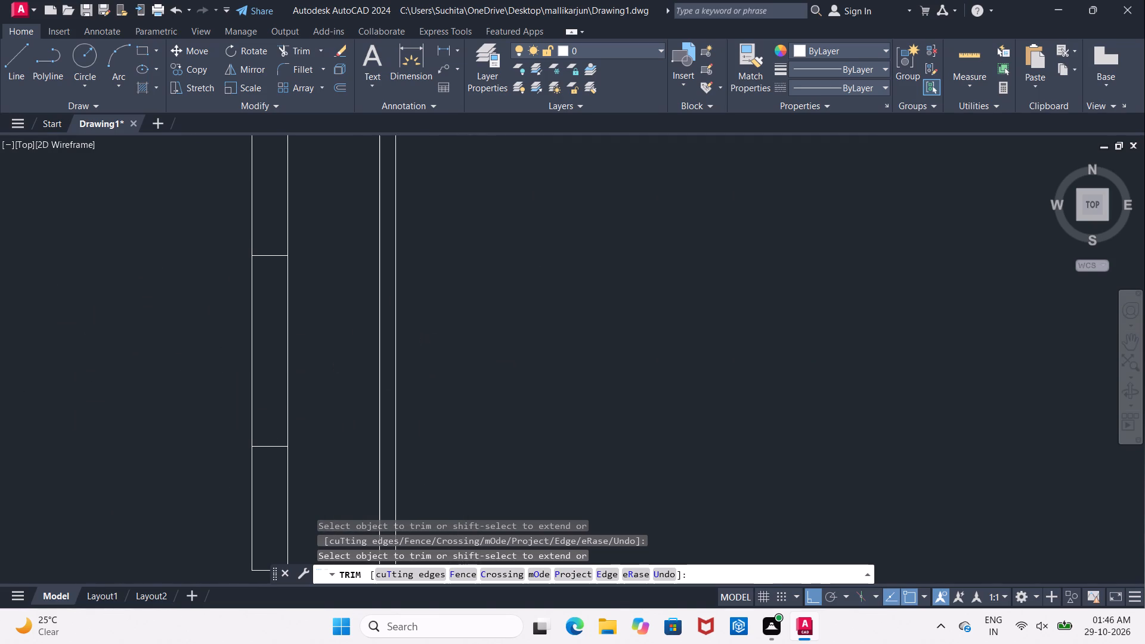
key("Escape")
key("o")
key("Return")
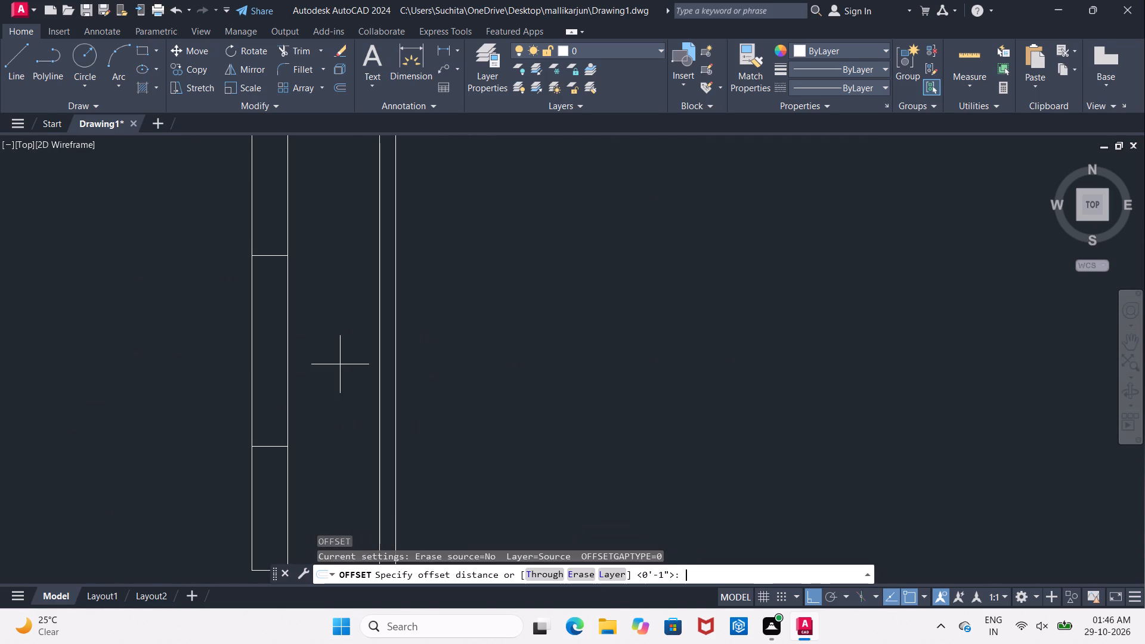
type("4.5\"")
key("Return")
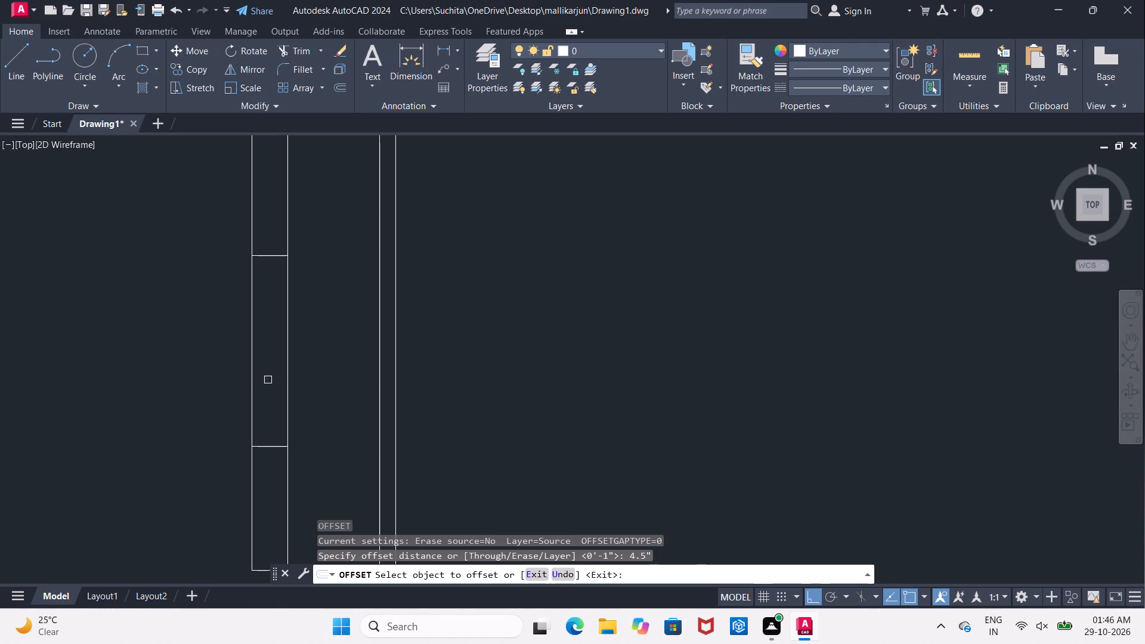
left_click(253, 371)
left_click(274, 377)
key("Return")
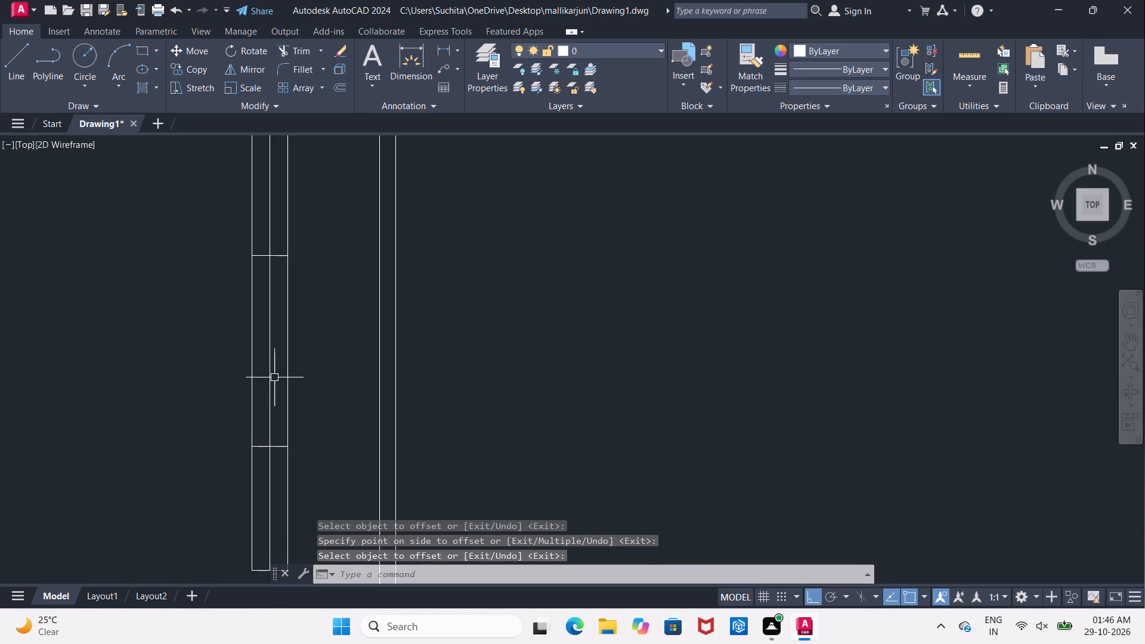
Offset the short vertical wall's middle line 1" to the right to form a pair of window glass lines.
key("Return")
type("1\"")
key("Return")
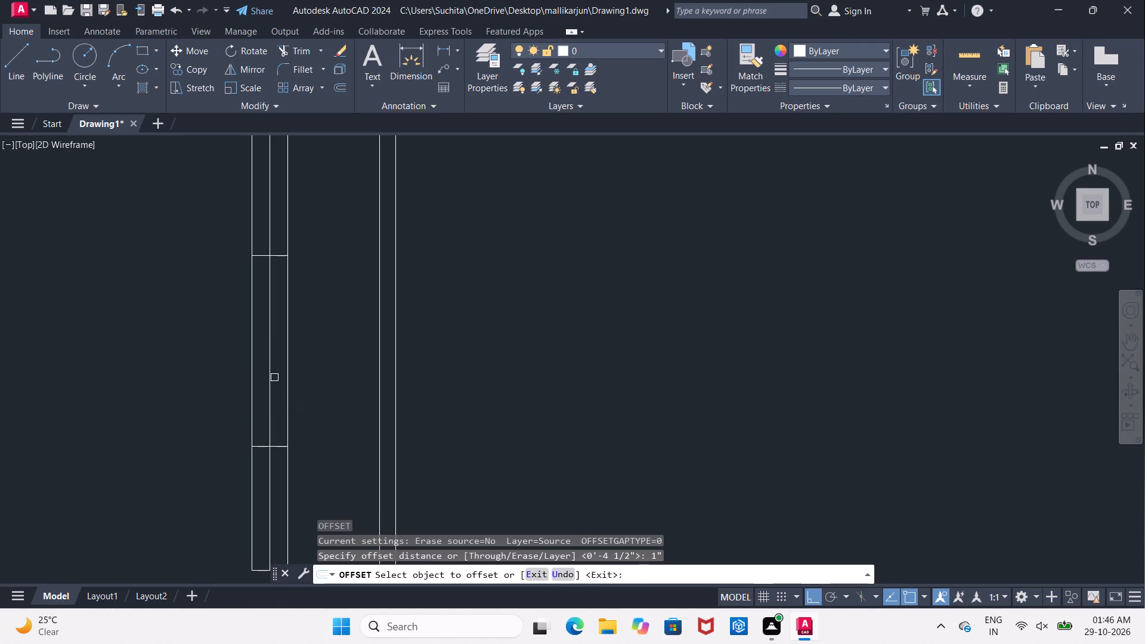
left_click(271, 375)
left_click(280, 382)
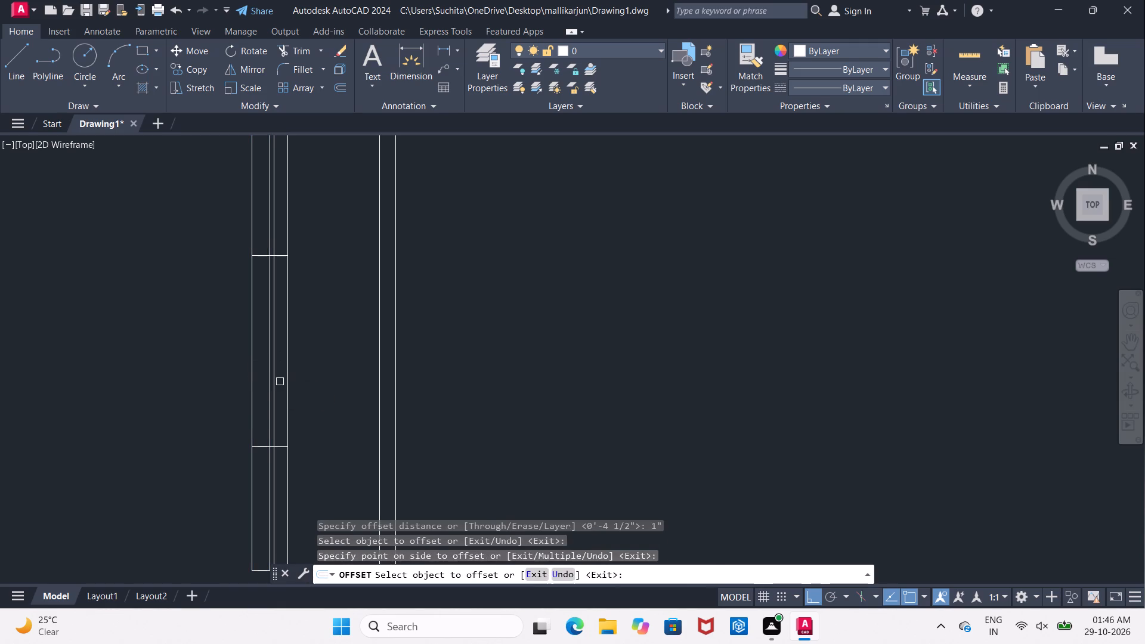
key("Escape")
Trim the short vertical wall's paired glass lines below and above its window opening.
type("TR")
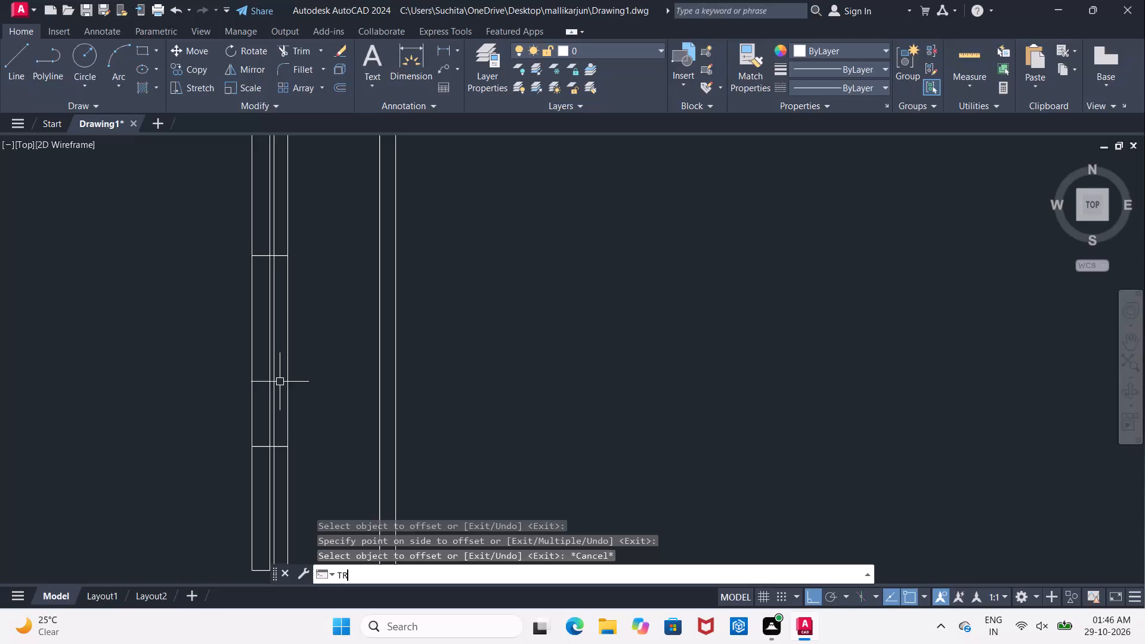
key("space")
key("space")
left_click(268, 465)
left_click(275, 472)
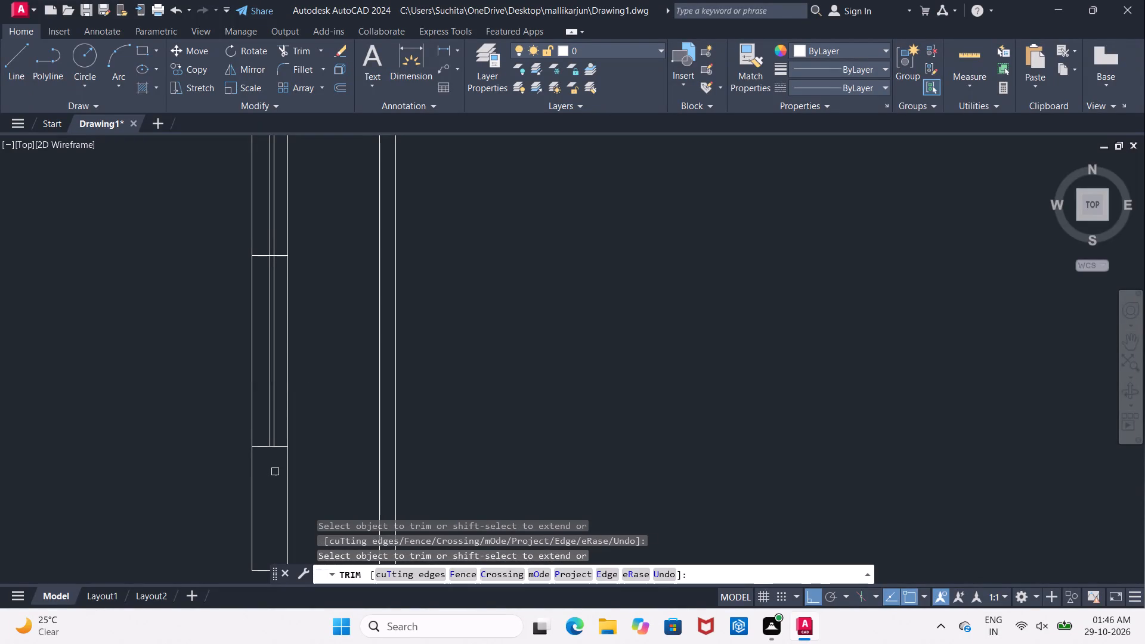
left_click_drag(273, 234, 270, 240)
left_click(267, 243)
scroll(268, 242, "down", 3)
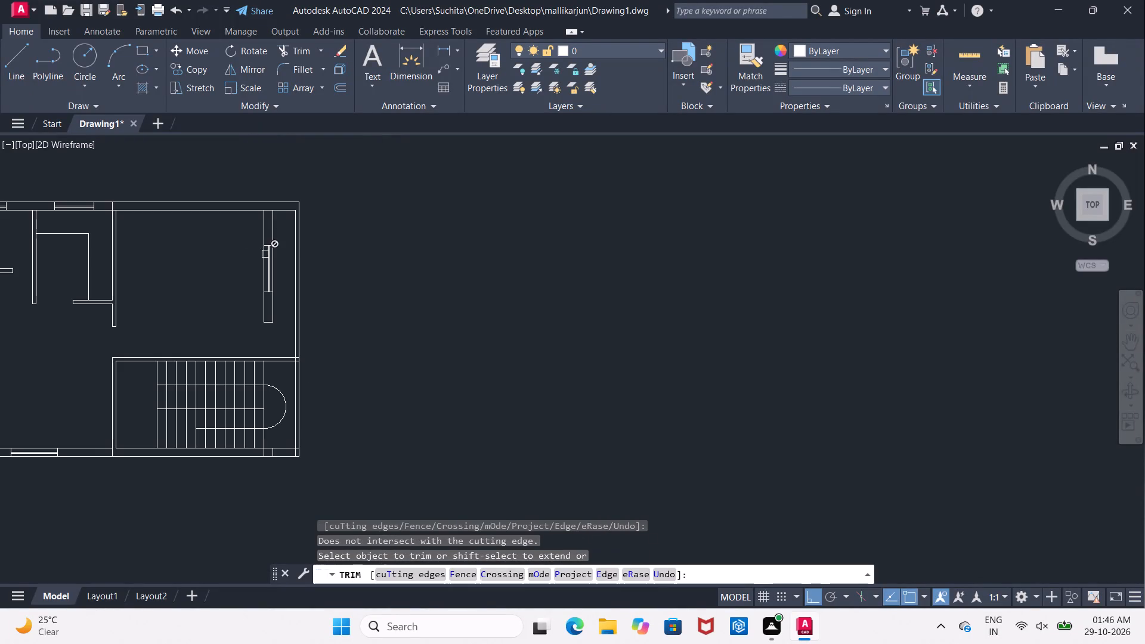
Add single-line text reading BED ROOM in the upper-left room, about 11" high with 0 rotation.
middle_click_drag(184, 277, 593, 250)
middle_click_drag(482, 317, 363, 309)
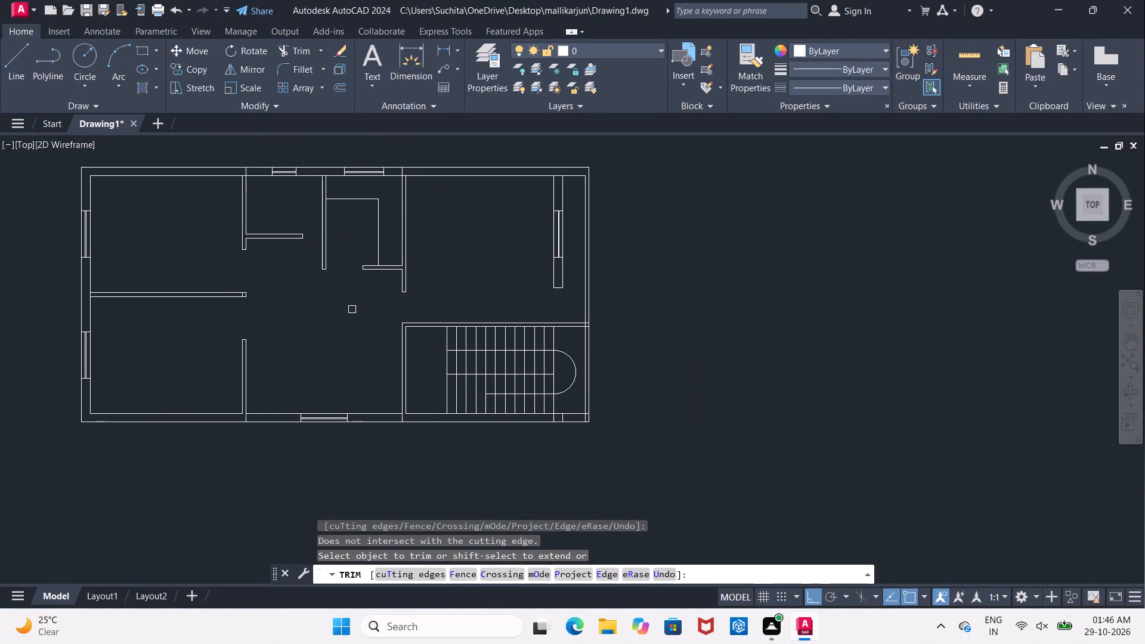
key("Escape")
middle_click_drag(325, 340, 321, 367)
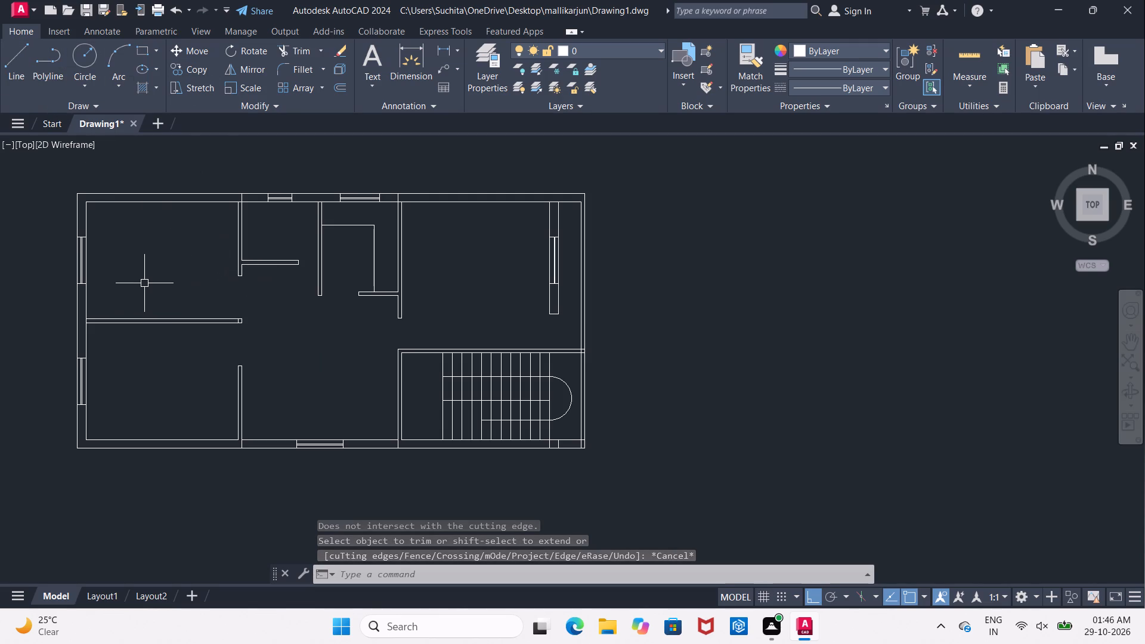
type("DT")
key("Return")
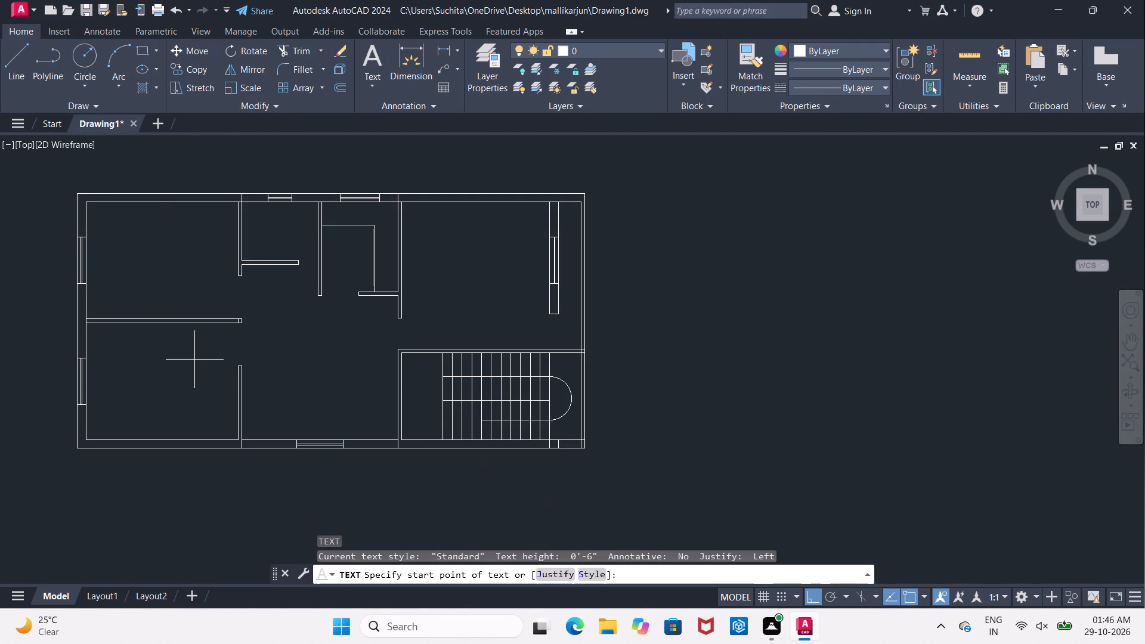
middle_click_drag(195, 360, 290, 401)
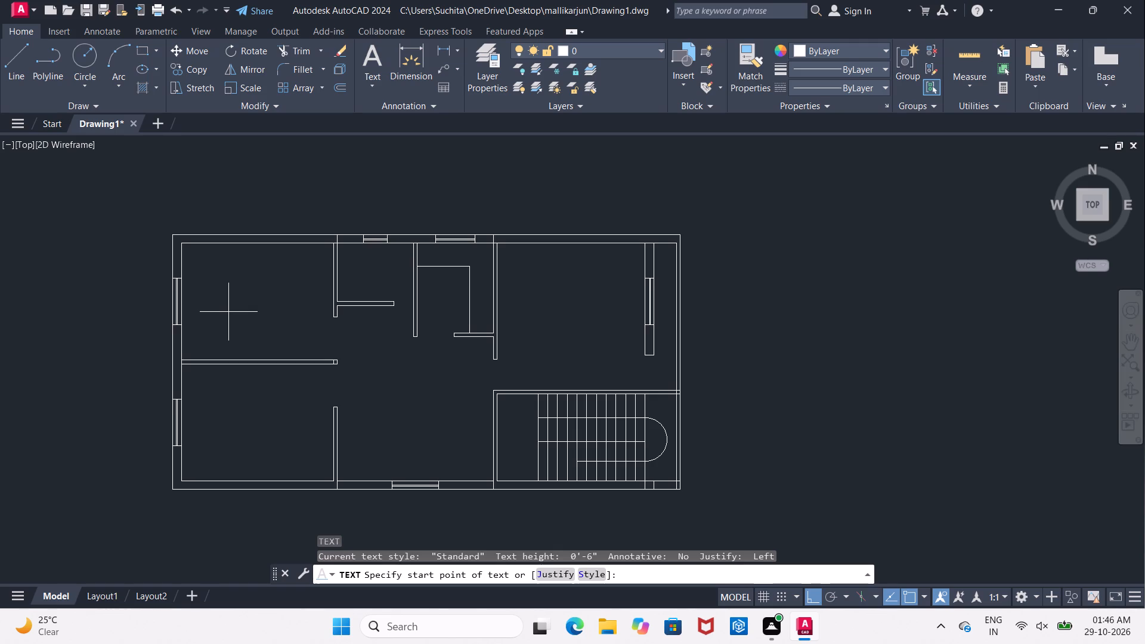
scroll(231, 283, "up", 2)
left_click(185, 280)
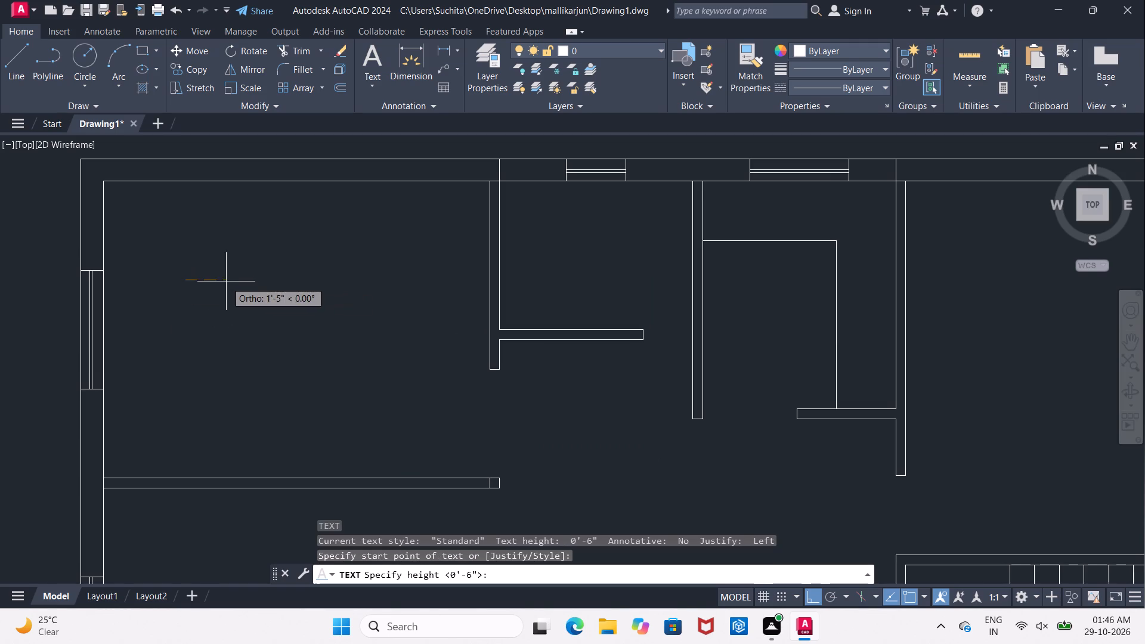
left_click(212, 281)
left_click(212, 281)
left_click(212, 281)
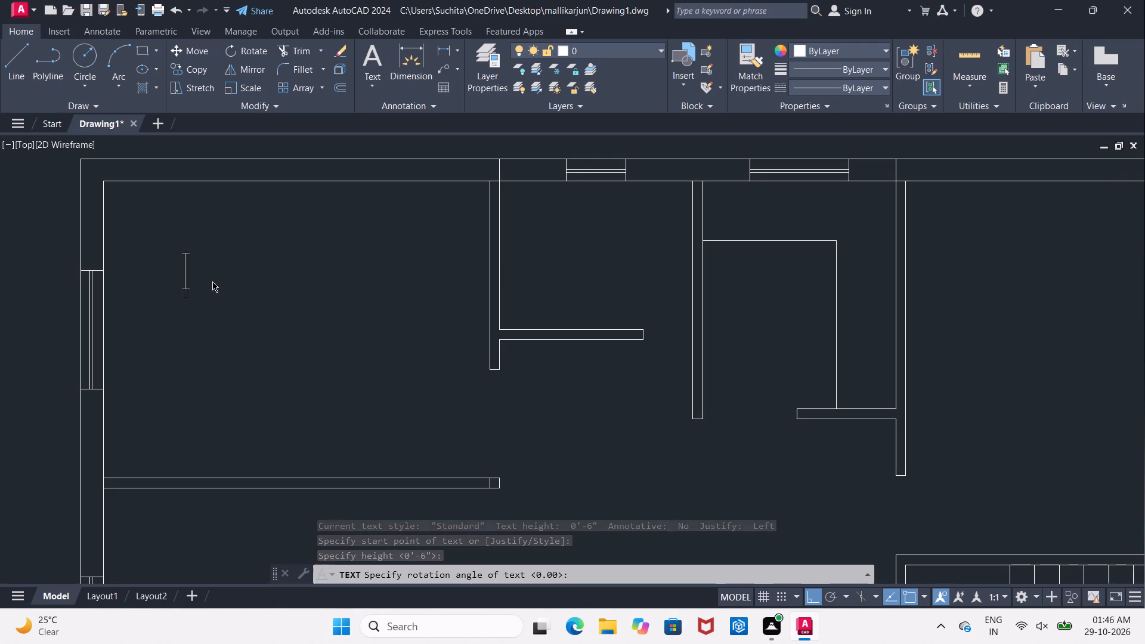
type("BED")
key("space")
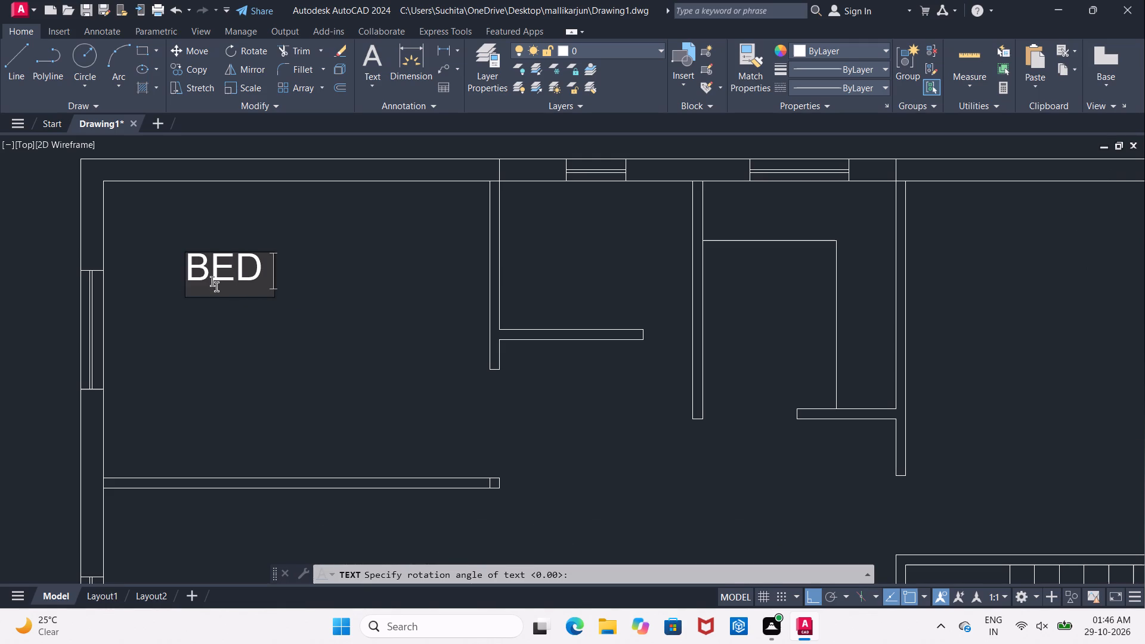
type("ROOM")
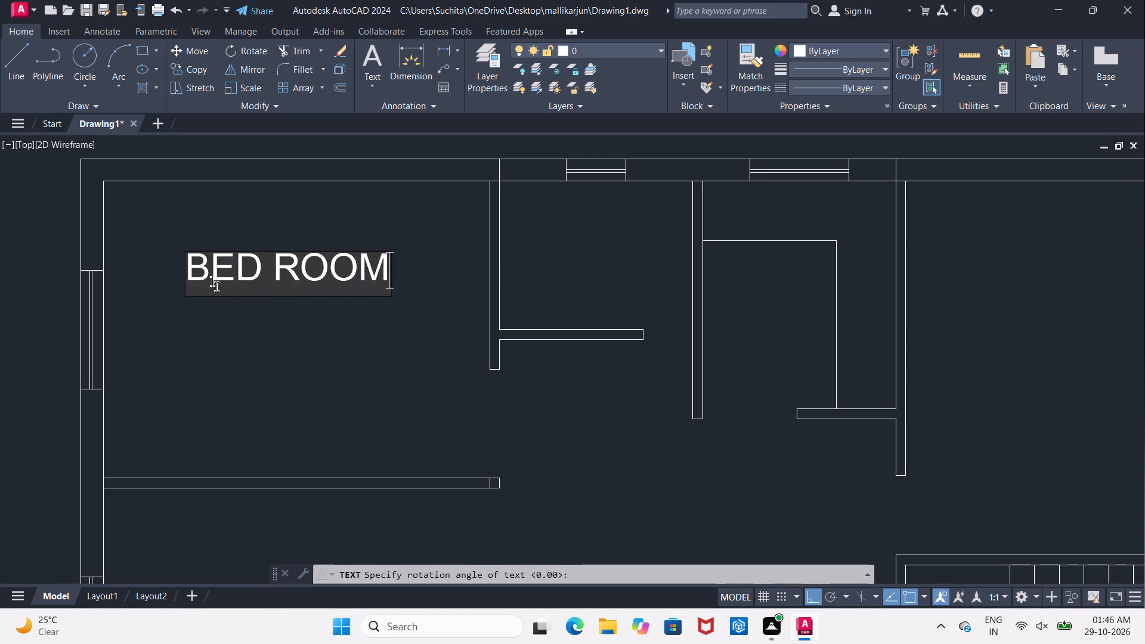
Add a second text line reading 13'X10' under BED ROOM, indented with three spaces to centre it.
key("Return")
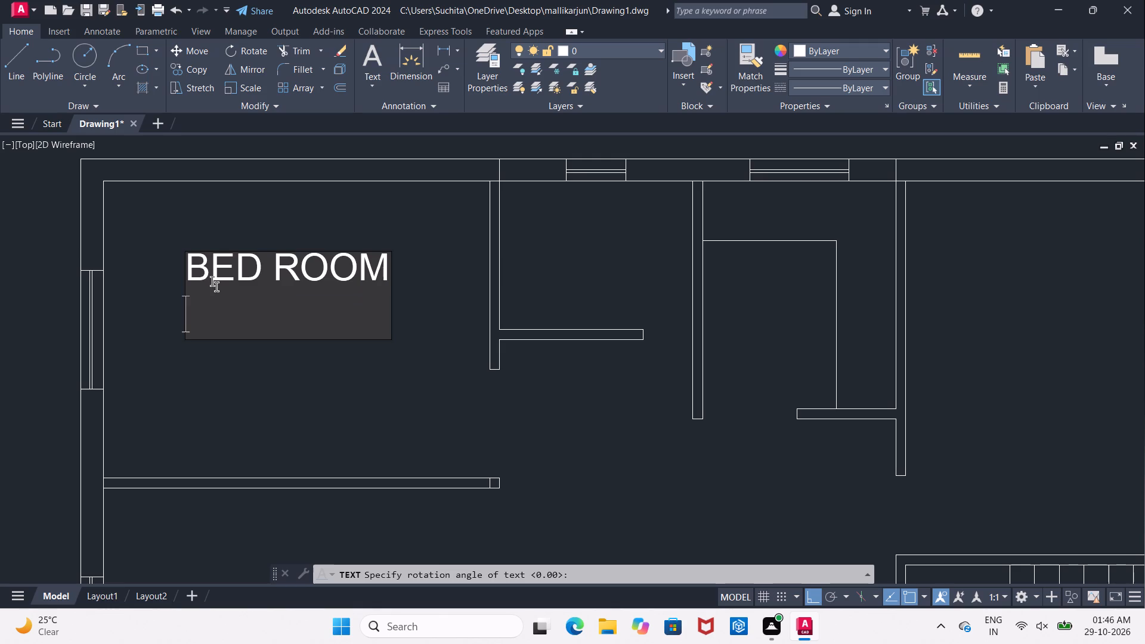
type("13")
key("apostrophe")
key("x")
type("10")
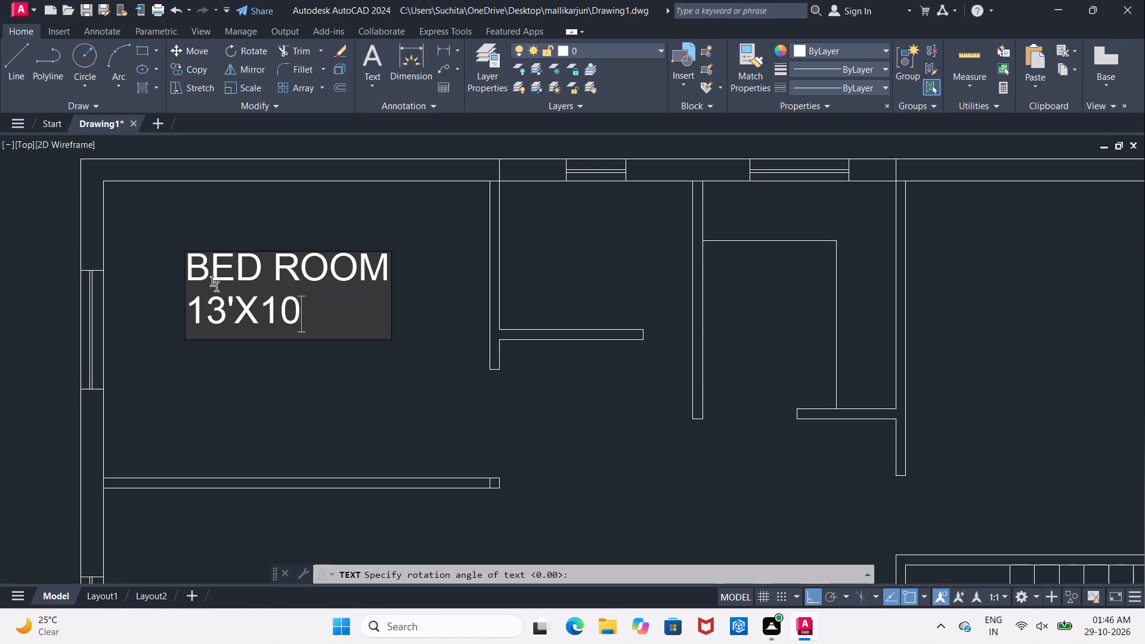
key("apostrophe")
left_click(191, 313)
key("space")
key("space")
key("space")
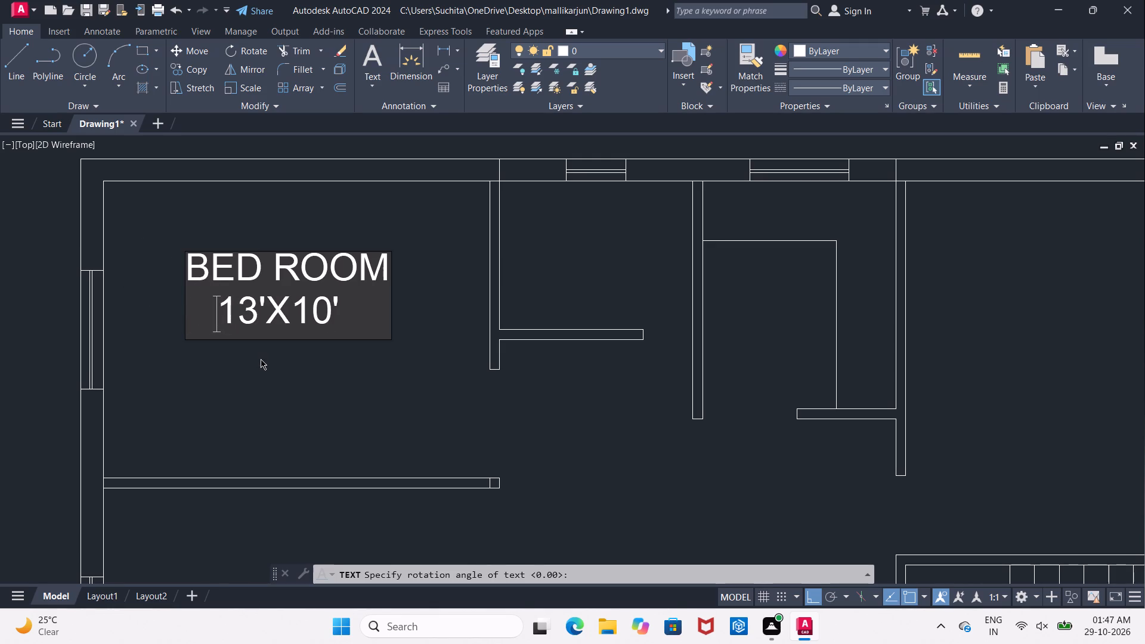
left_click(314, 380)
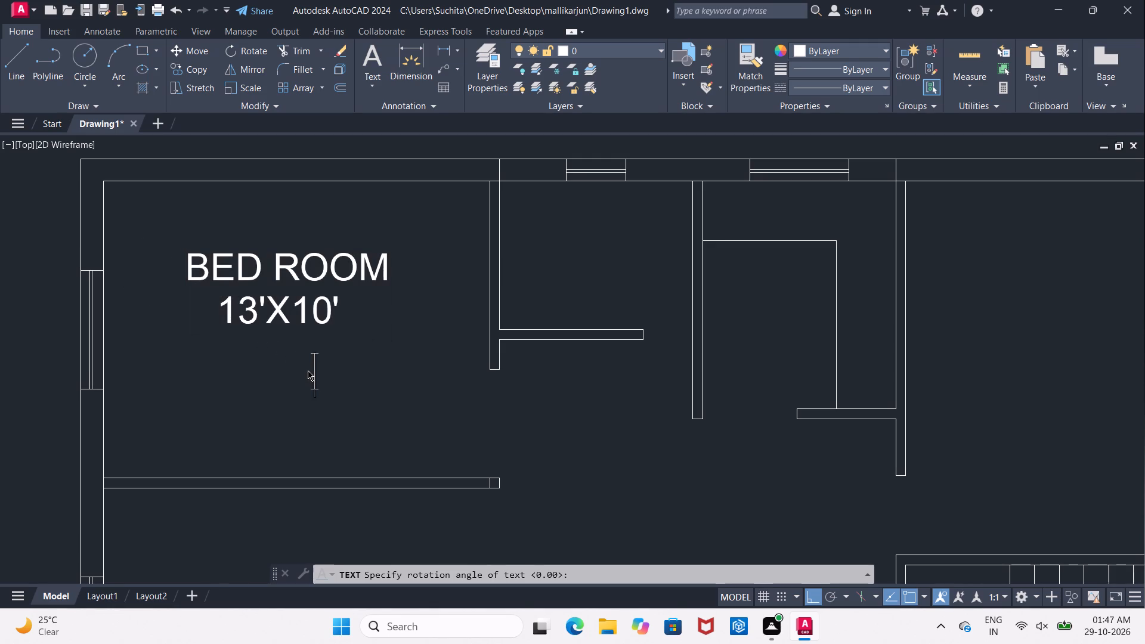
key("Escape")
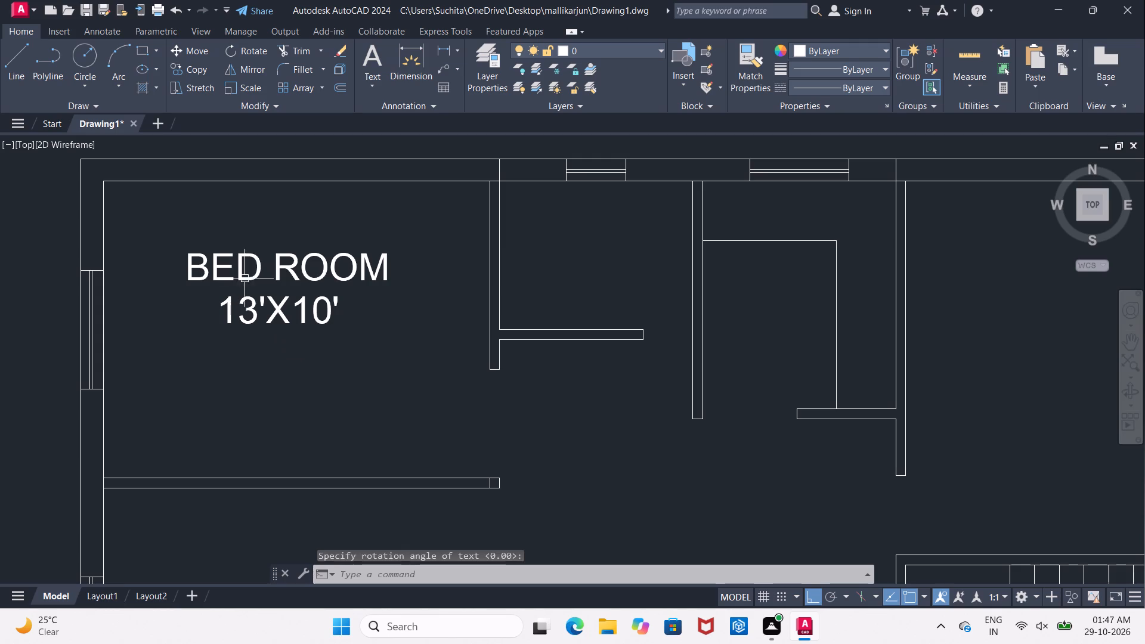
Set the text height of both the BED ROOM and 13'X10' lines to 9".
left_click(245, 277)
left_click(258, 307)
right_click(256, 353)
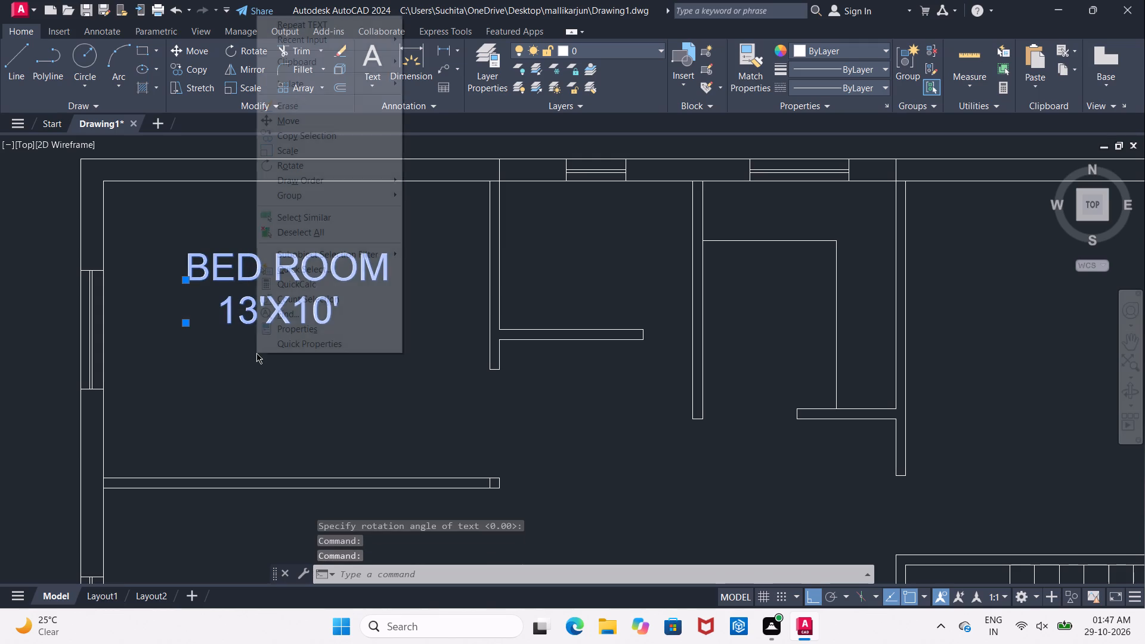
left_click(316, 325)
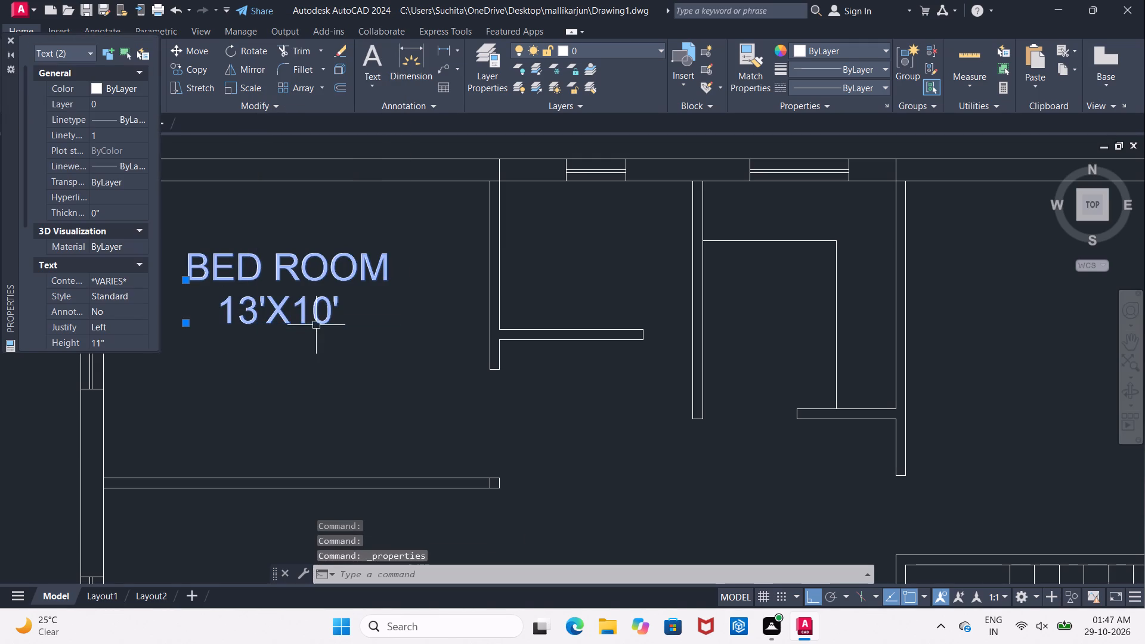
left_click(140, 340)
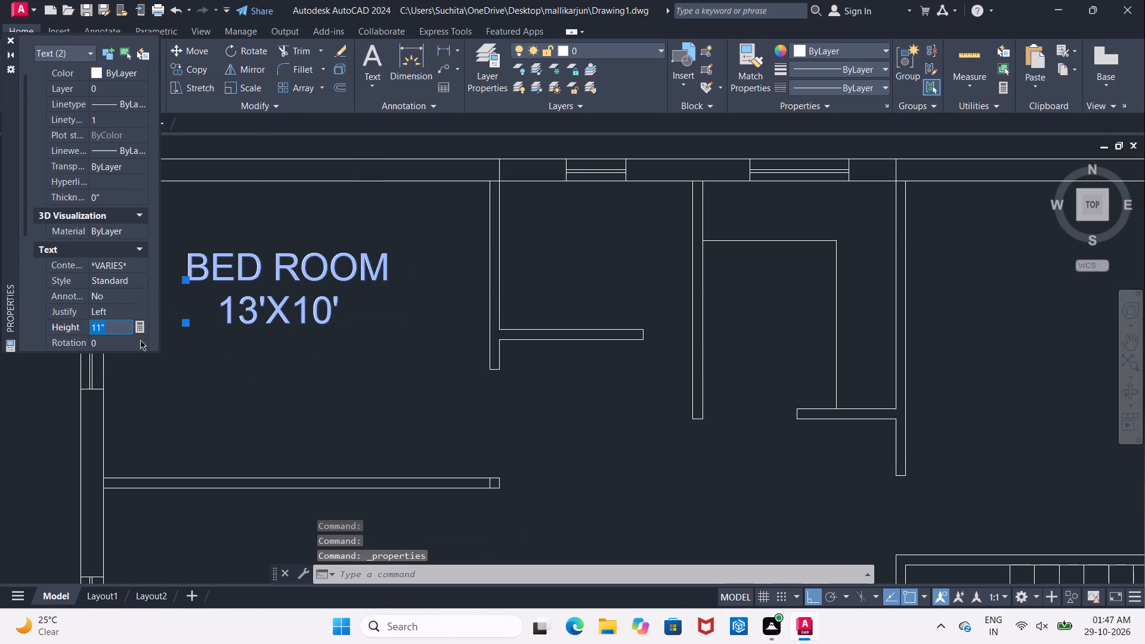
type("9\"")
key("Return")
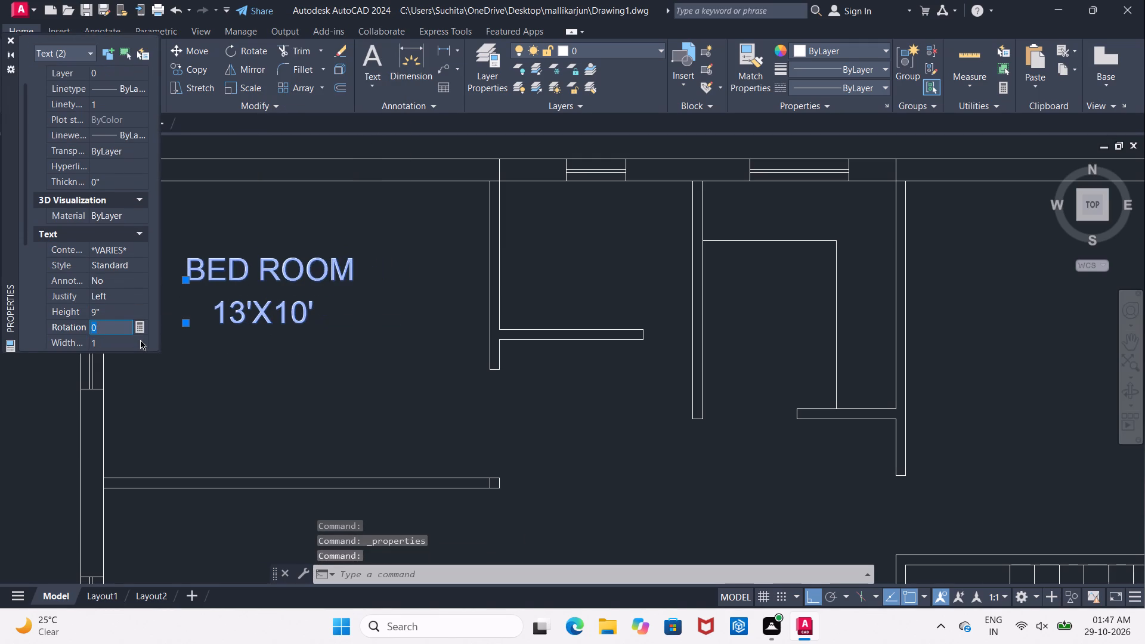
left_click(7, 39)
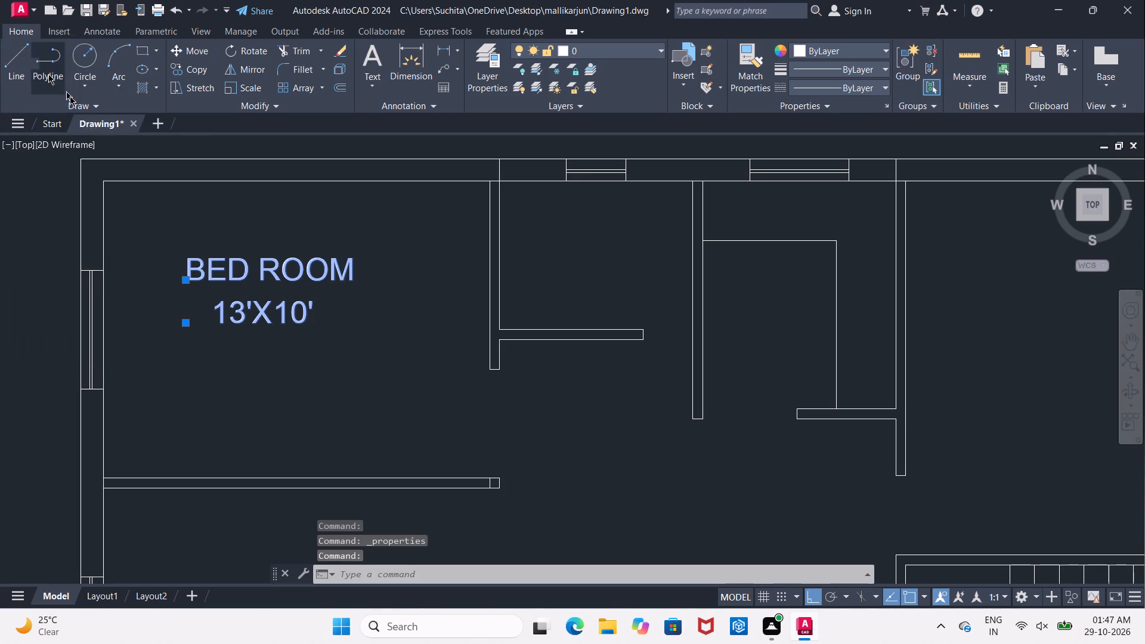
key("Escape")
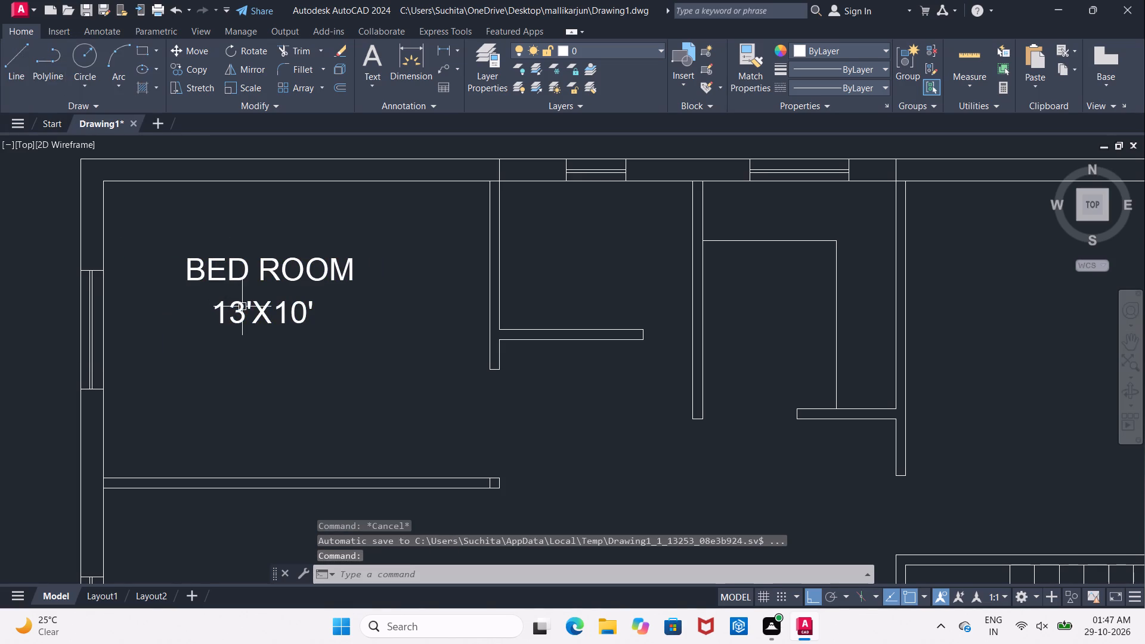
Move the 13'X10' text straight up slightly, closer to the BED ROOM line.
left_click(242, 308)
left_click(182, 46)
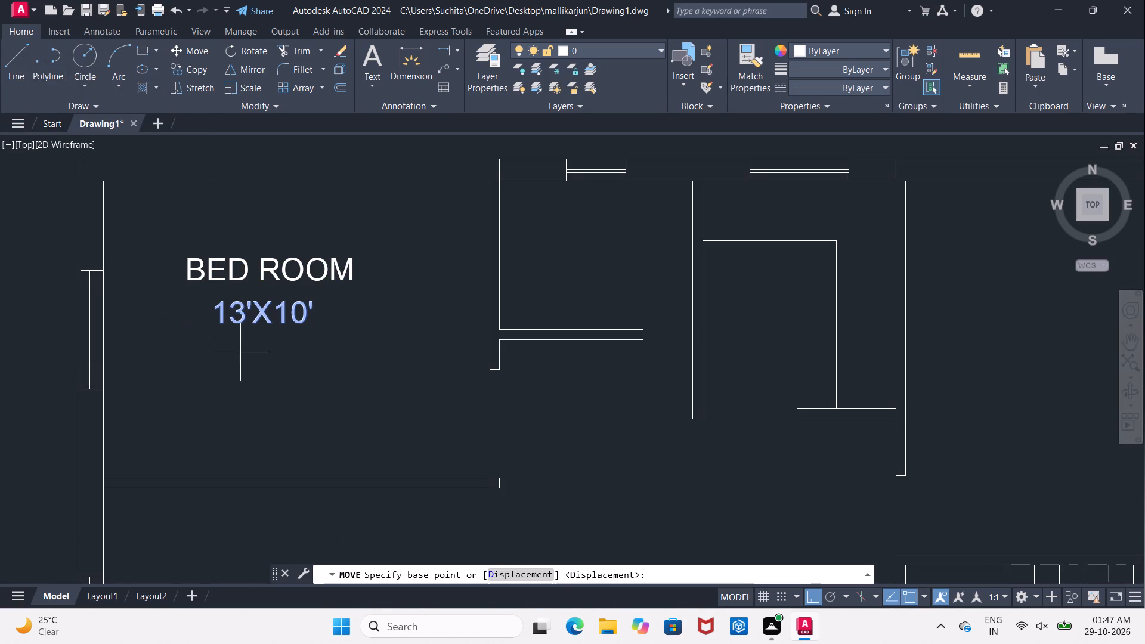
left_click(264, 369)
left_click(265, 355)
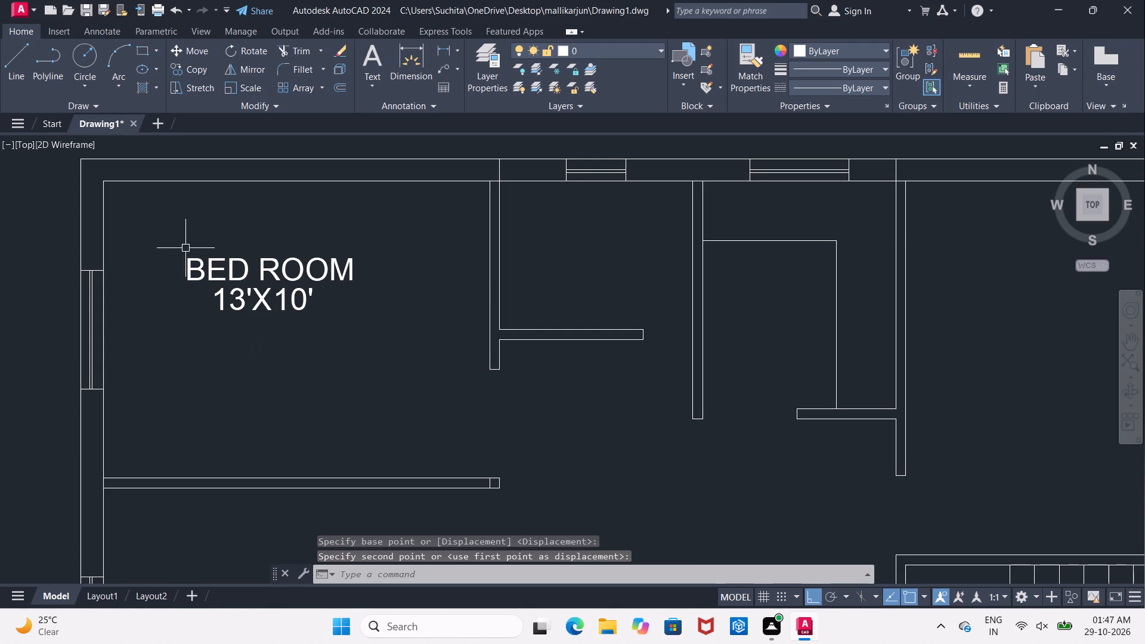
Copy the two-line BED ROOM label straight down about 8'-11" into the lower-left room.
left_click_drag(175, 247, 194, 264)
left_click(389, 377)
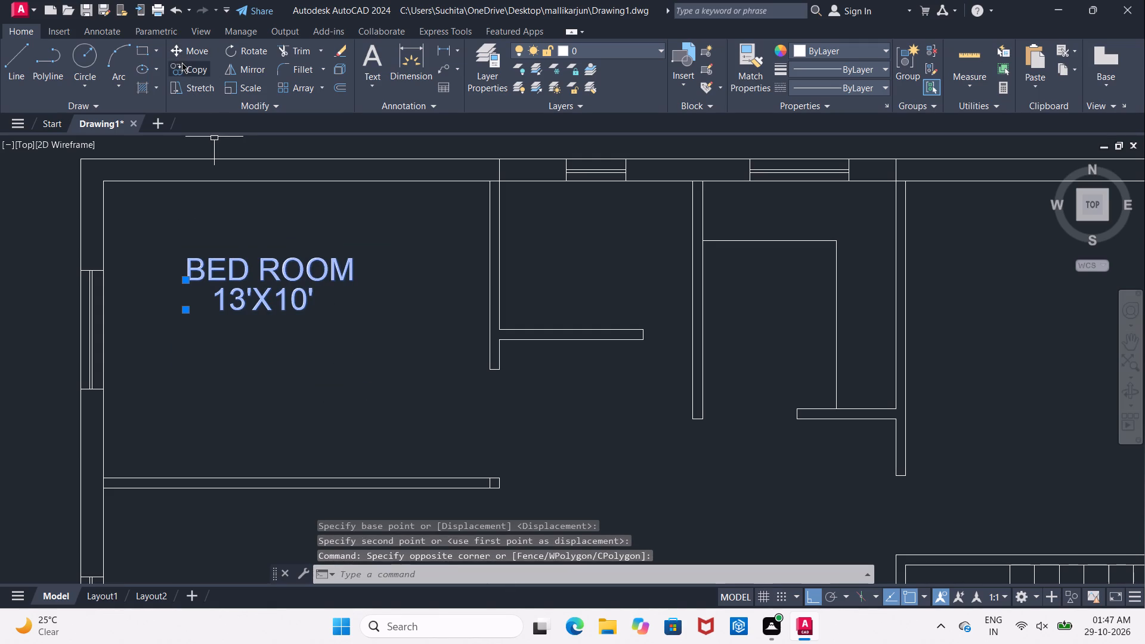
left_click(182, 63)
left_click(263, 265)
middle_click_drag(271, 346, 278, 320)
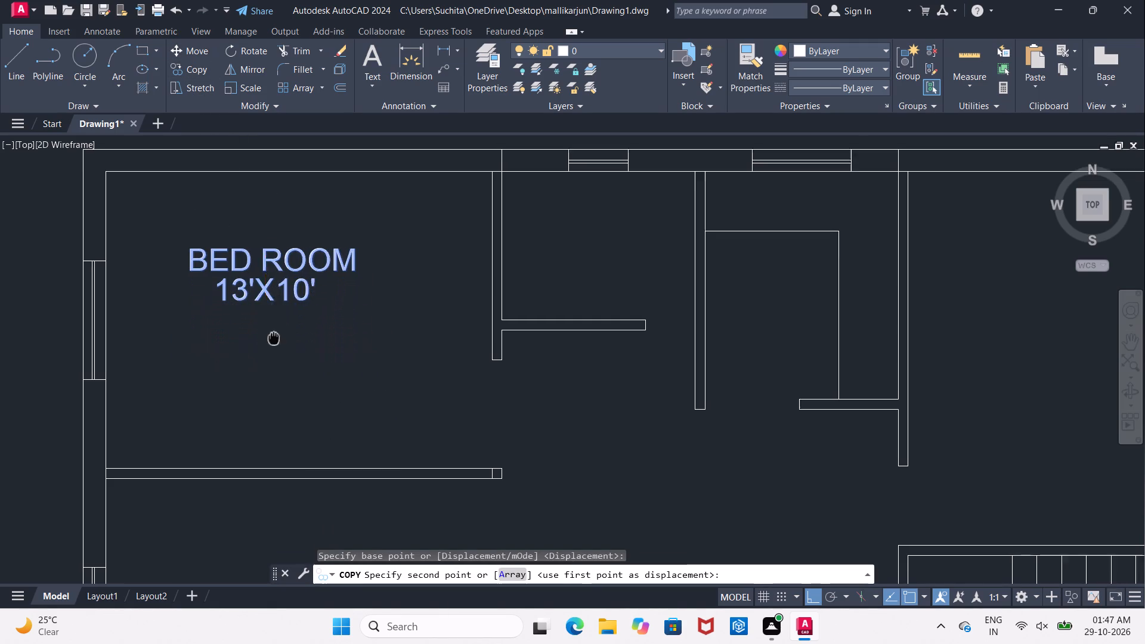
middle_click_drag(278, 320, 293, 177)
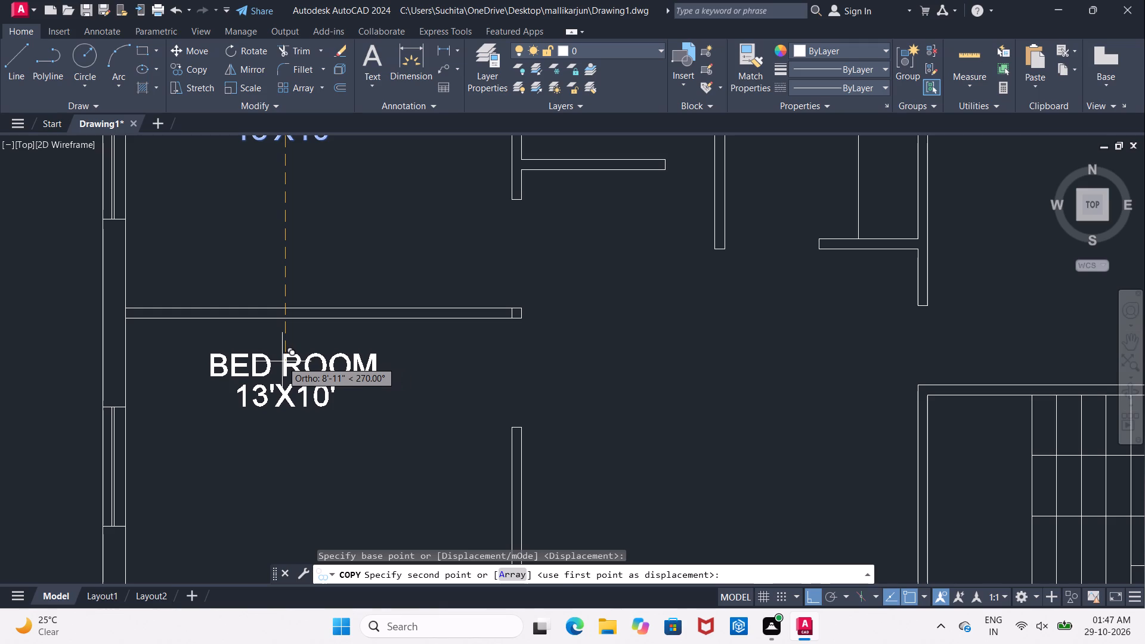
left_click(282, 361)
key("Escape")
Copy the upper-left two-line BED ROOM label horizontally into the three rooms along the top, the last about 27'-5" away.
scroll(388, 339, "down", 1)
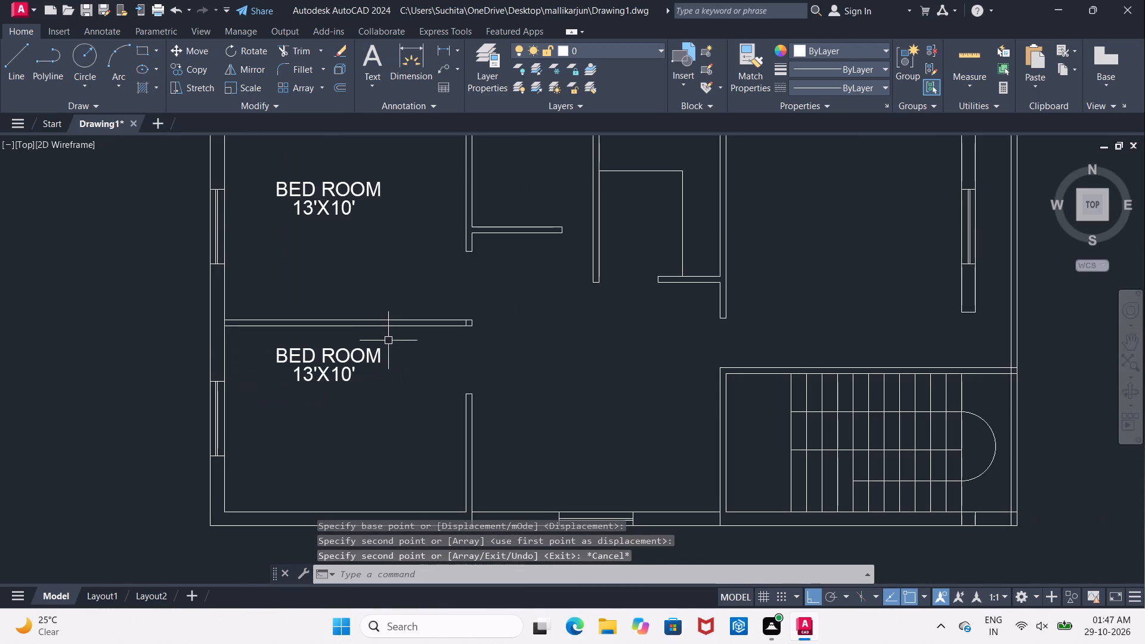
scroll(380, 350, "down", 1)
middle_click_drag(380, 353, 373, 376)
middle_click_drag(394, 329, 299, 355)
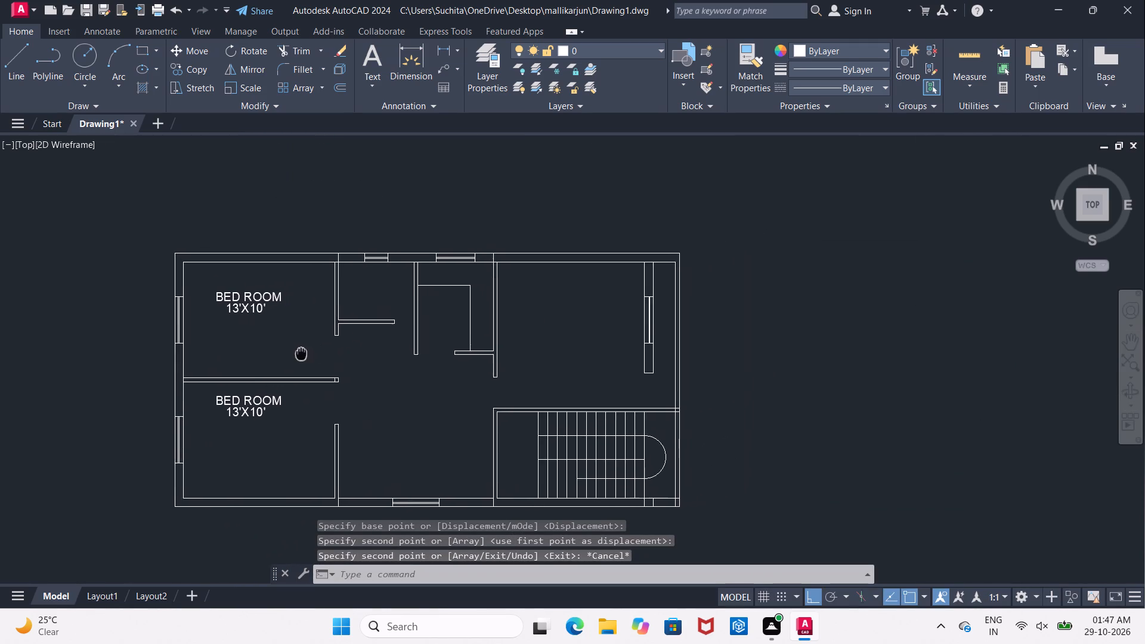
middle_click_drag(299, 355, 293, 365)
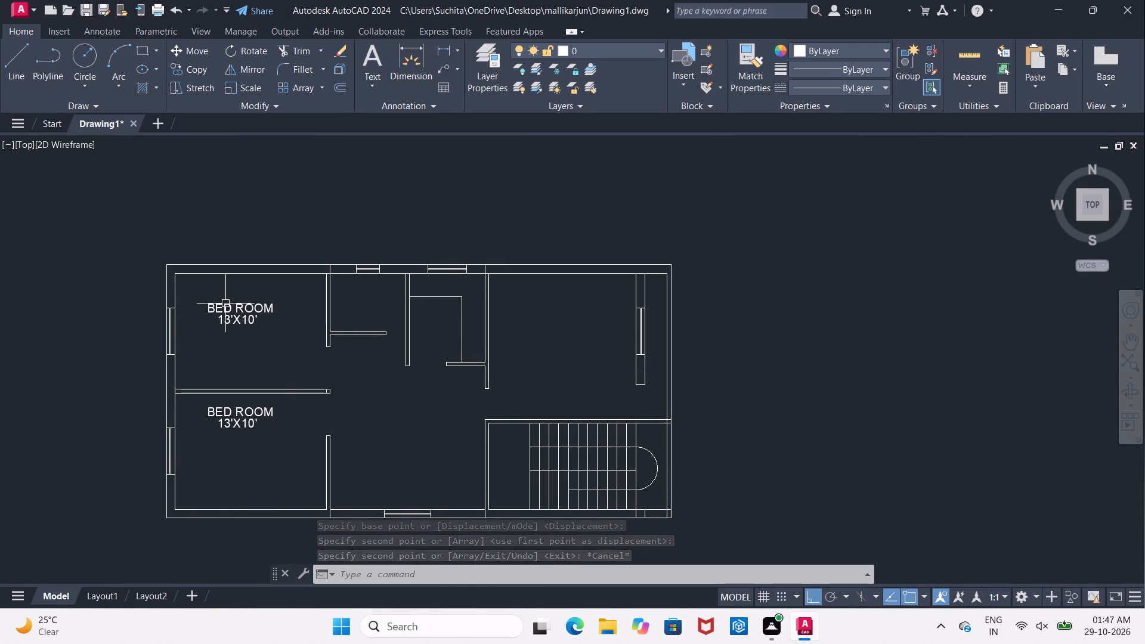
scroll(225, 304, "up", 1)
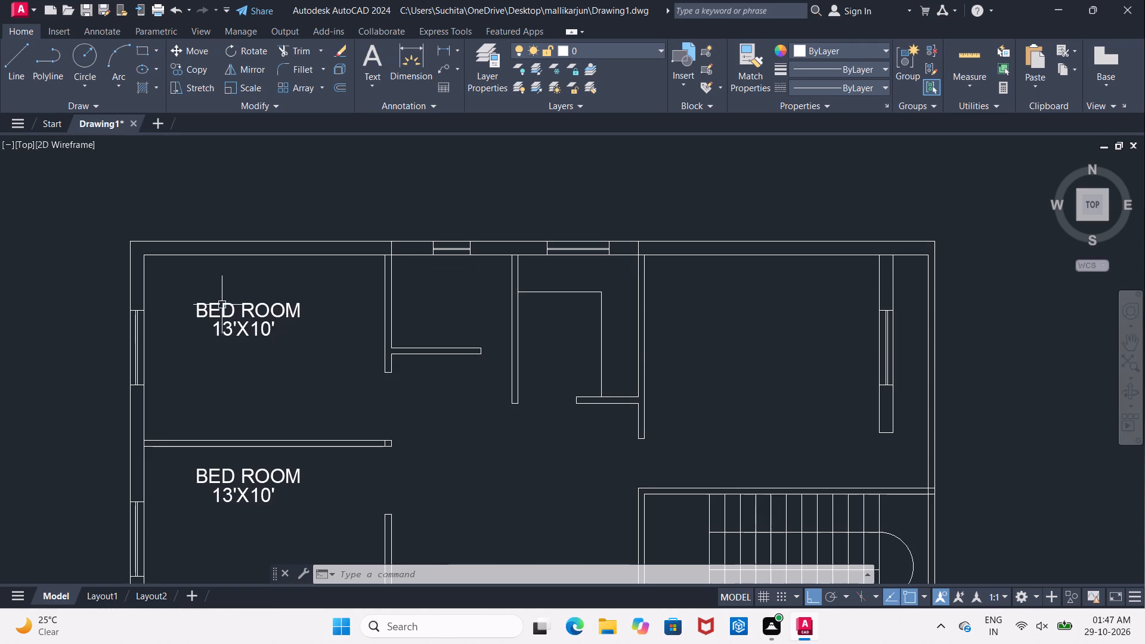
left_click_drag(187, 298, 205, 308)
left_click(315, 346)
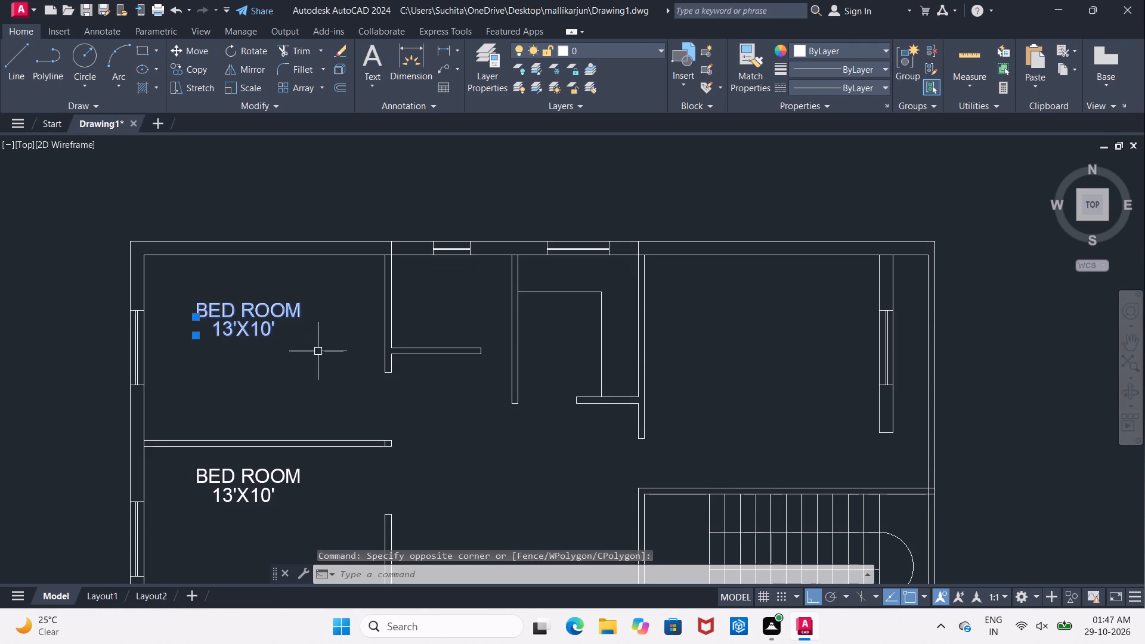
left_click(188, 69)
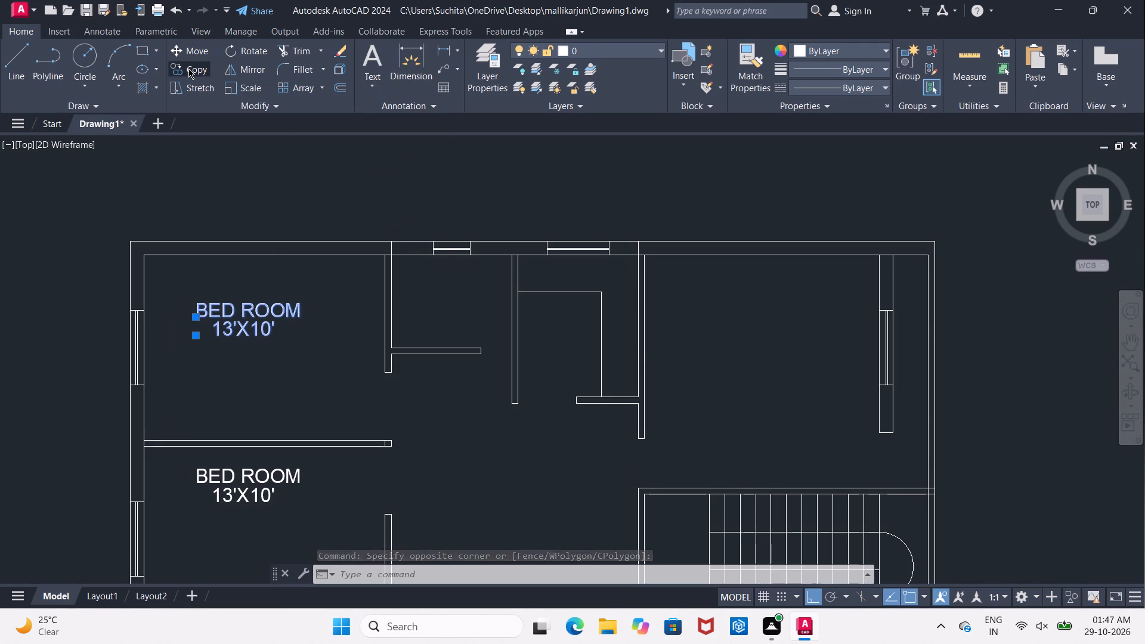
left_click(244, 317)
left_click(442, 309)
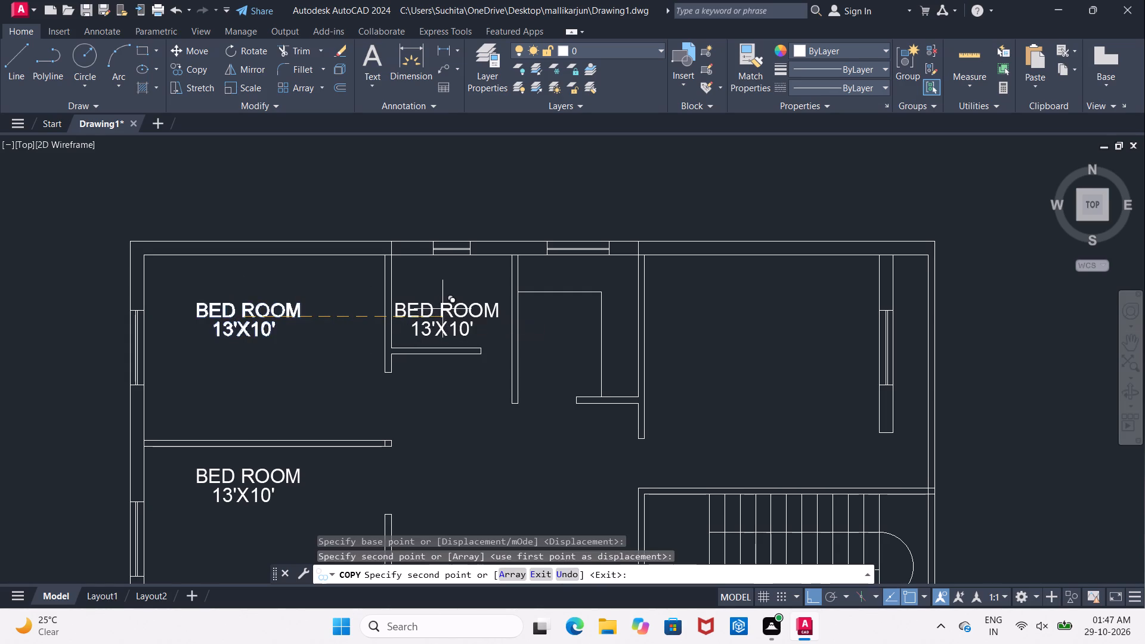
left_click(568, 309)
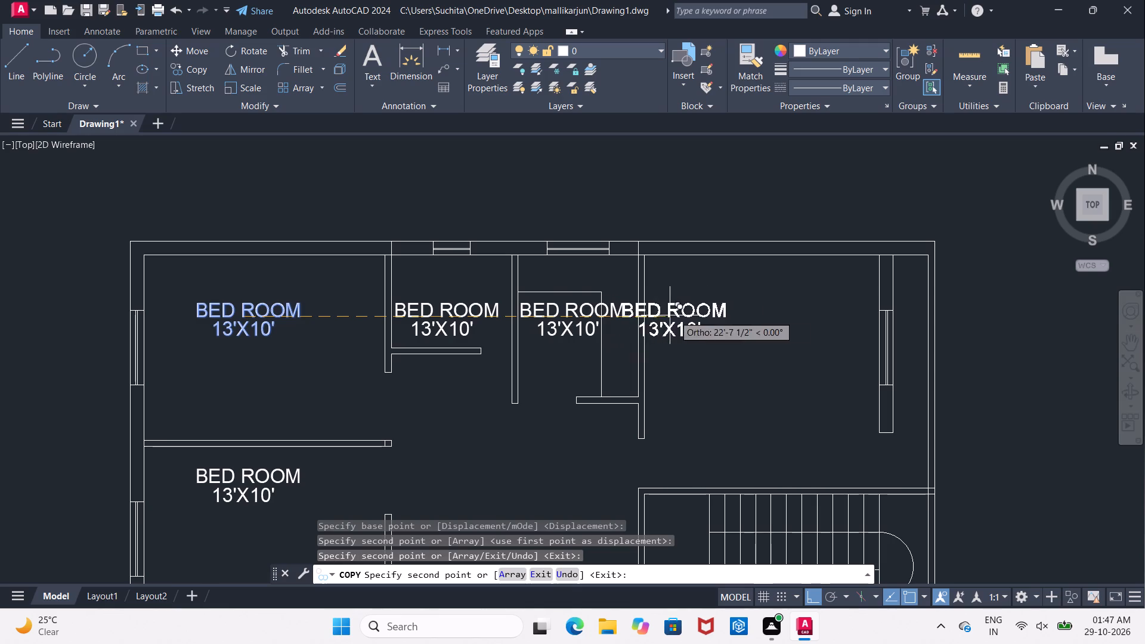
left_click(753, 314)
key("Escape")
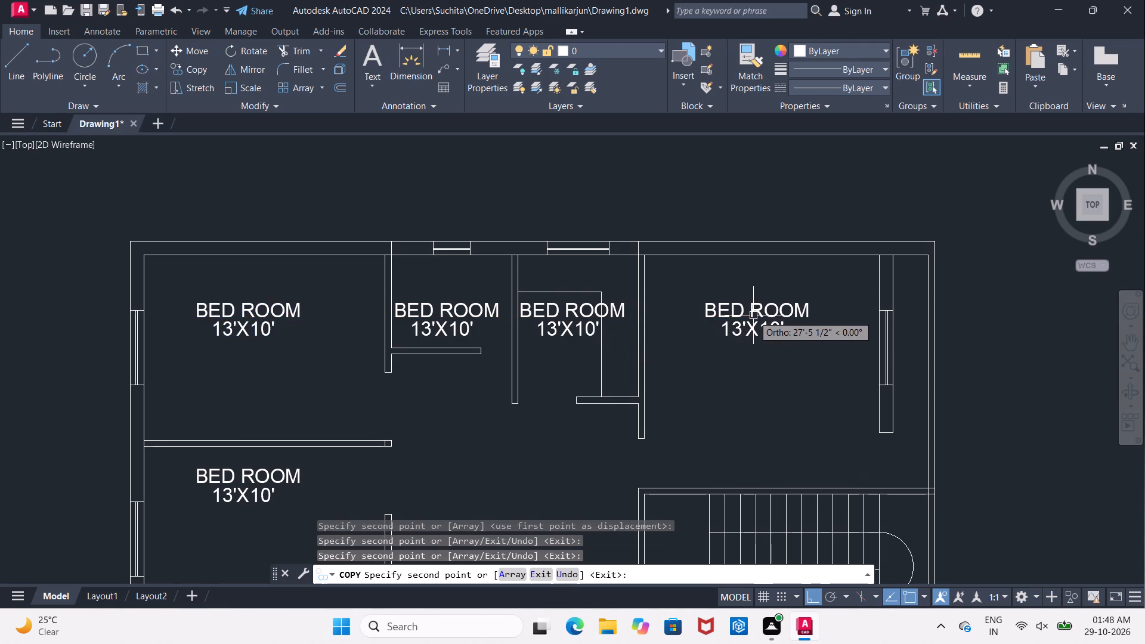
Change the BED ROOM text in the small room beside the upper-left bedroom to T & B, indented with four spaces.
scroll(438, 309, "up", 1)
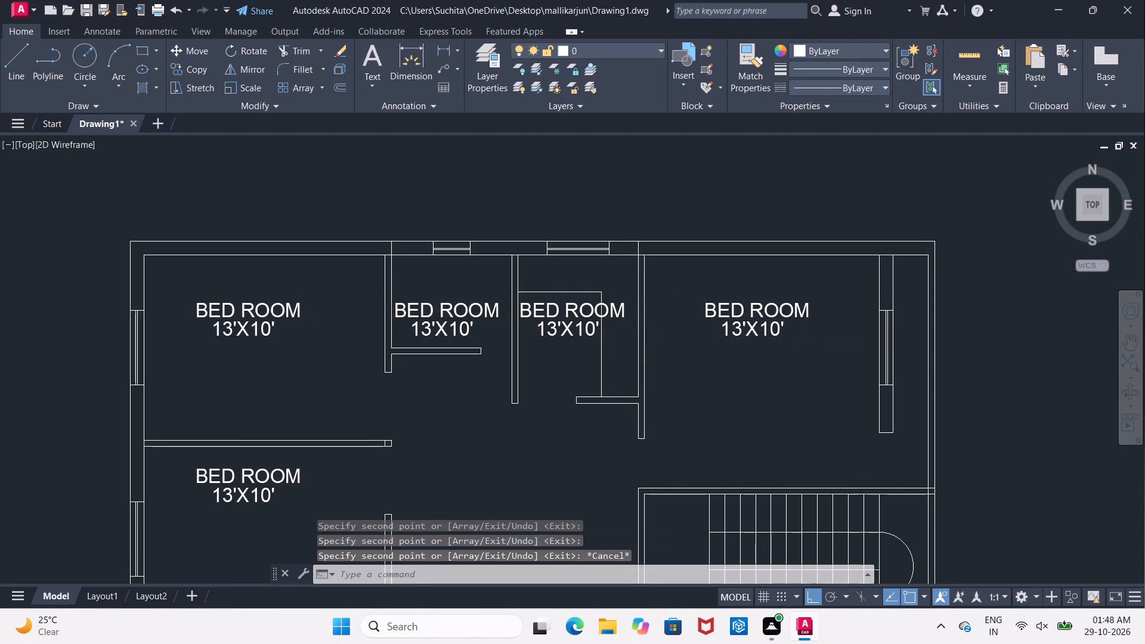
scroll(438, 309, "up", 1)
middle_click_drag(438, 309, 409, 280)
left_click(421, 280)
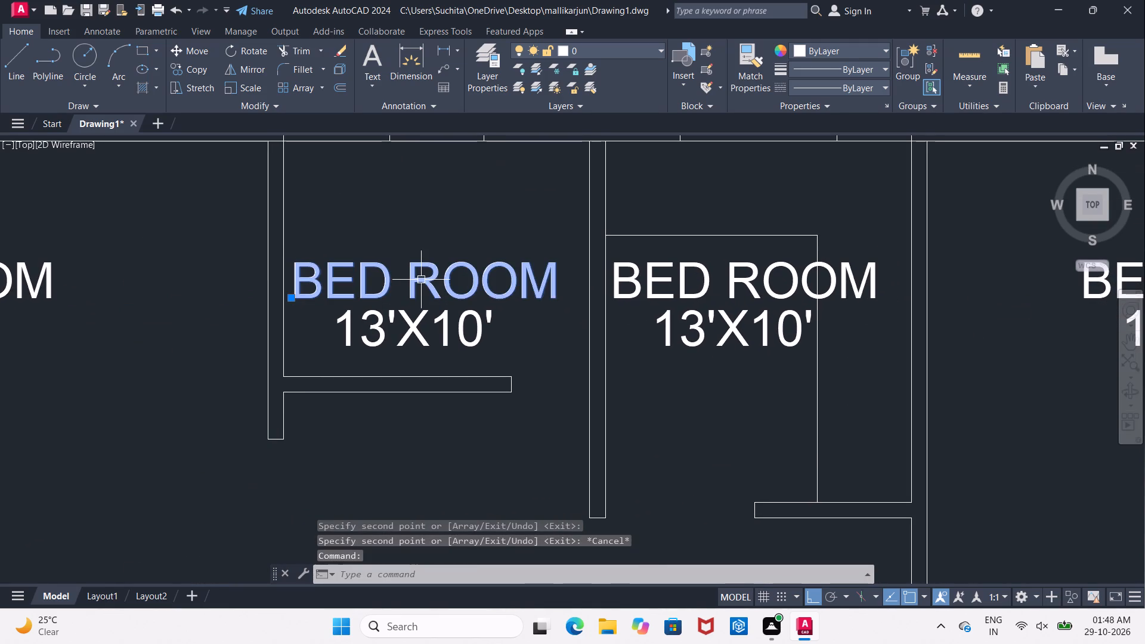
right_click(421, 280)
left_click(459, 260)
left_click(548, 282)
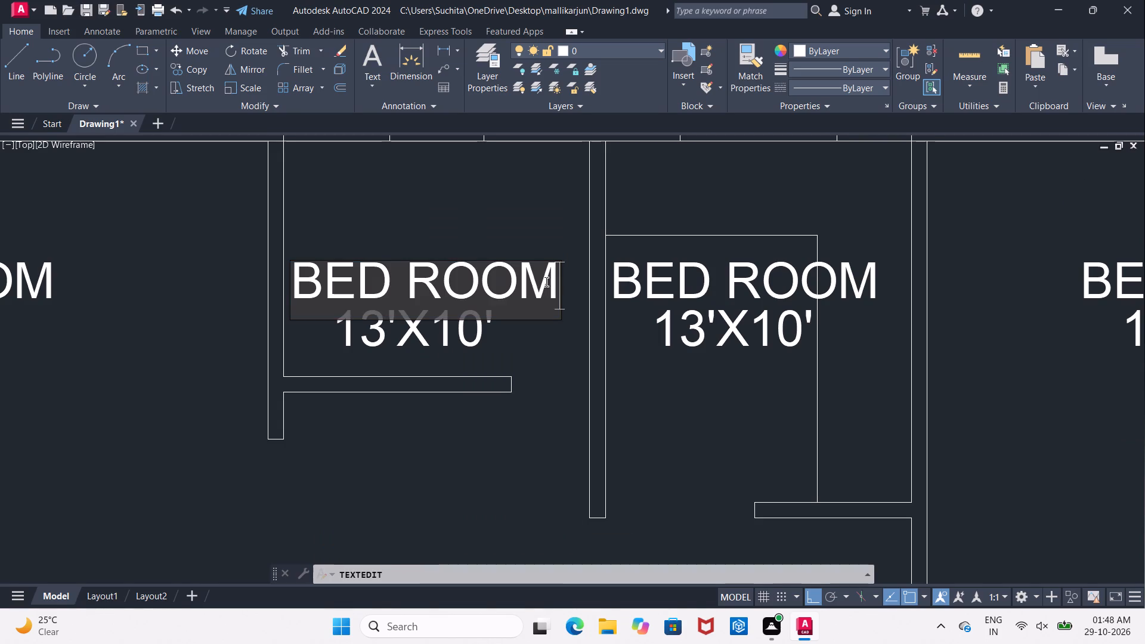
key("BackSpace")
key("BackSpace")
key("BackSpace")
key("BackSpace")
key("BackSpace")
key("BackSpace")
key("BackSpace")
key("BackSpace")
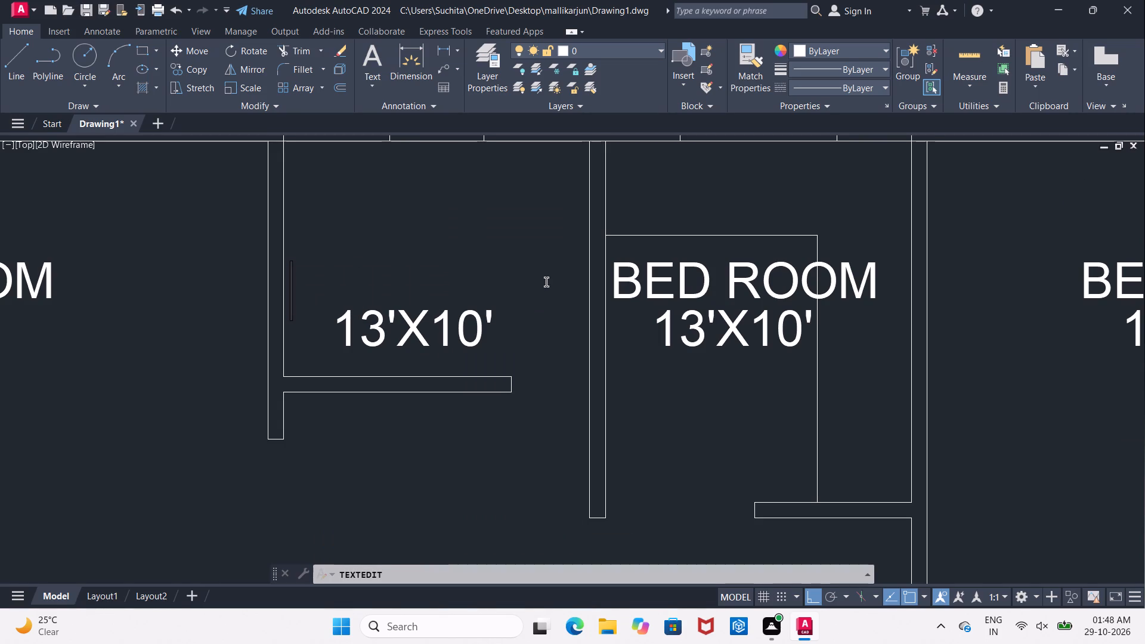
key("space")
key("space")
key("space")
key("space")
key("space")
key("space")
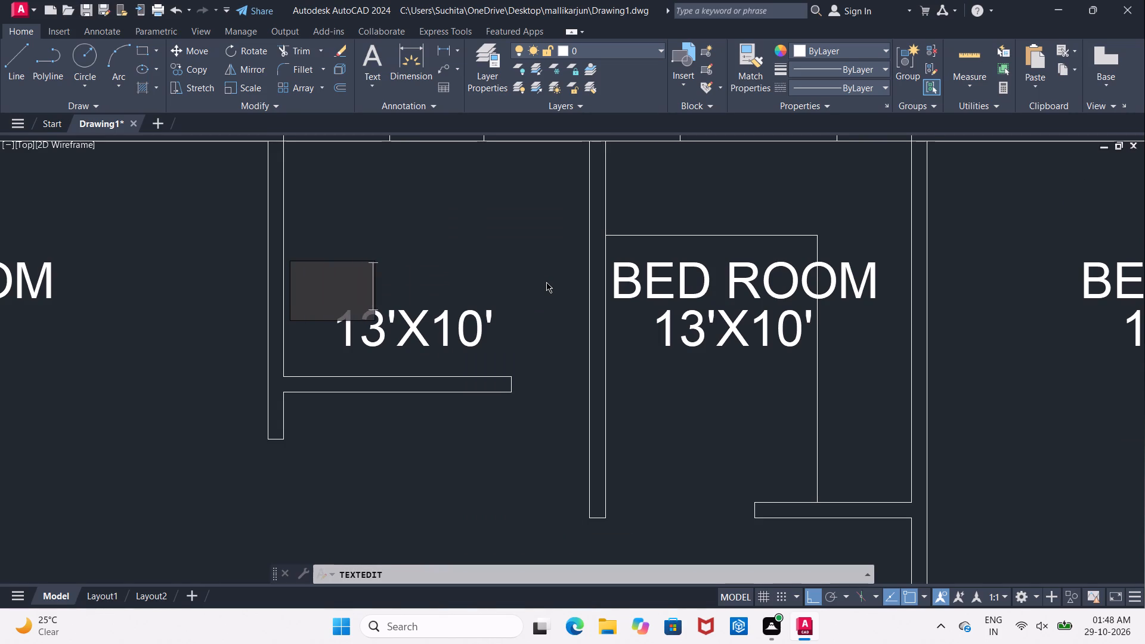
key("t")
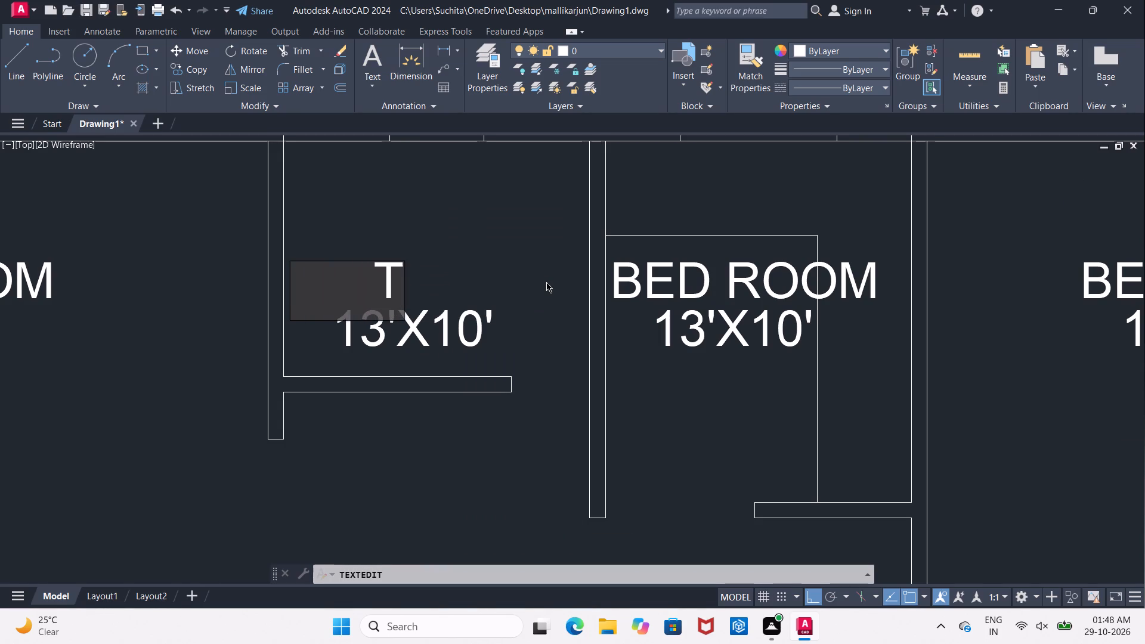
key("space")
type("& B")
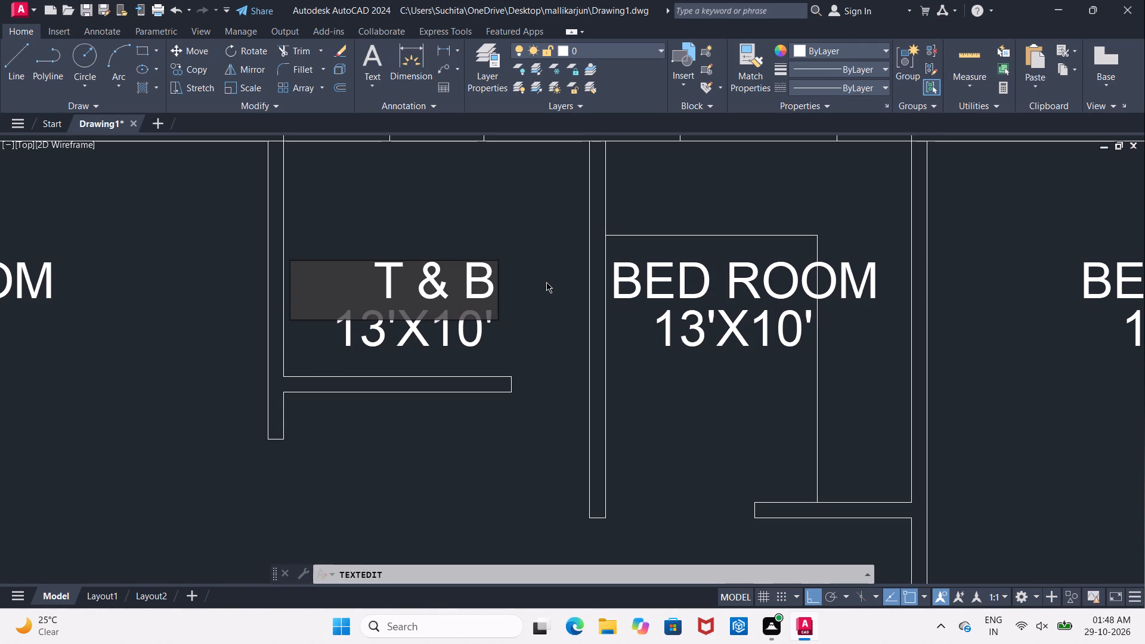
left_click(386, 289)
key("BackSpace")
key("BackSpace")
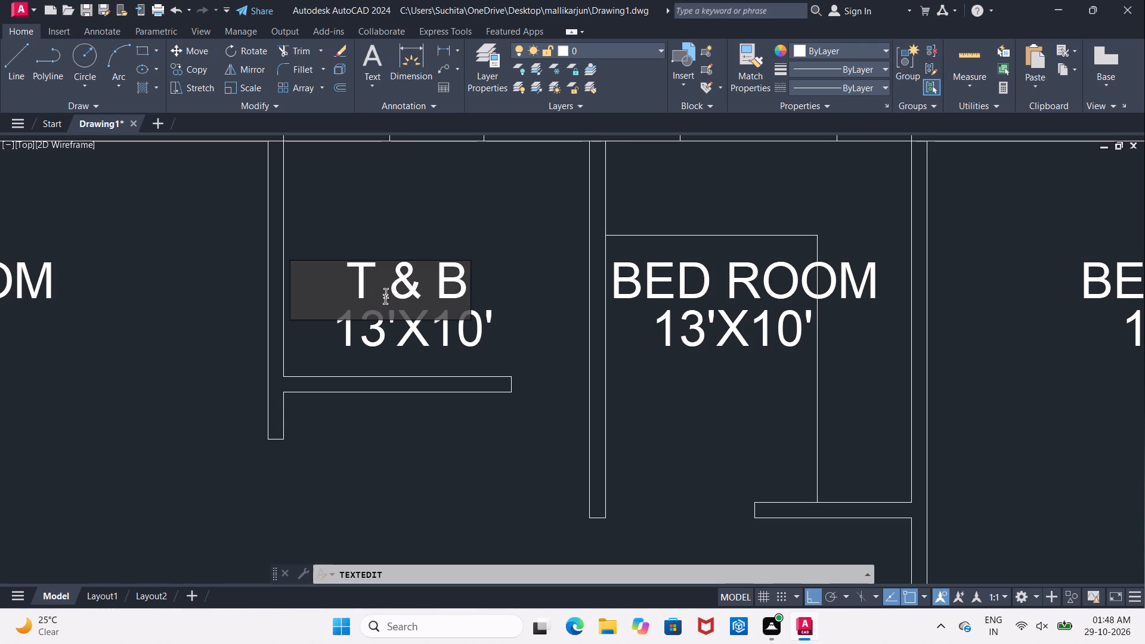
left_click(495, 302)
Change the dimension text under T & B to 6'6"X5'.
left_click(476, 339)
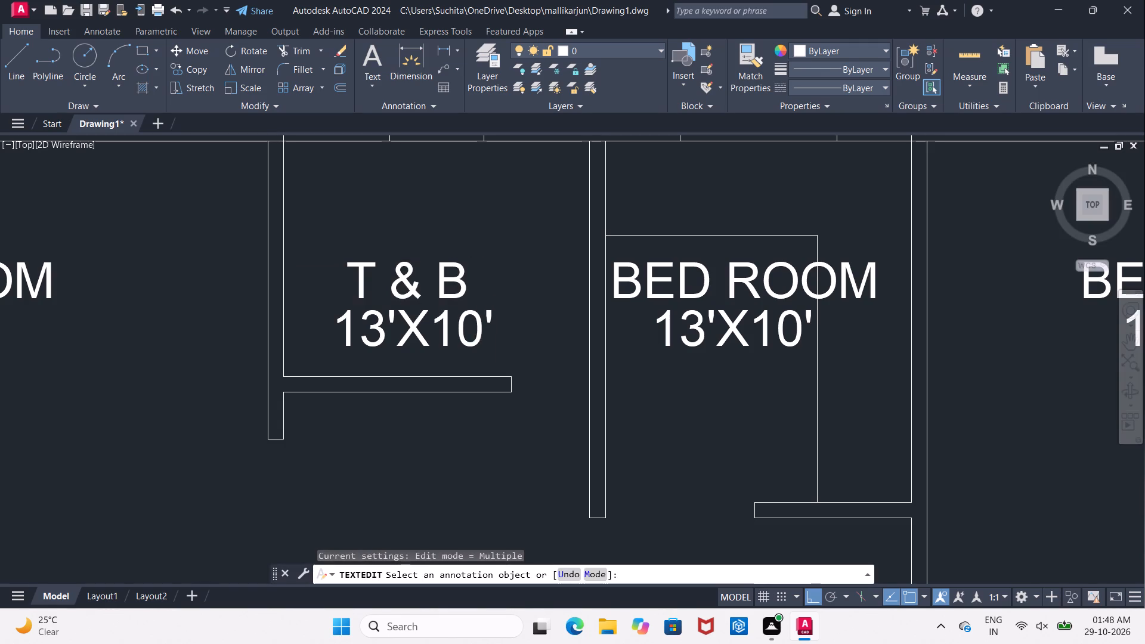
left_click(479, 339)
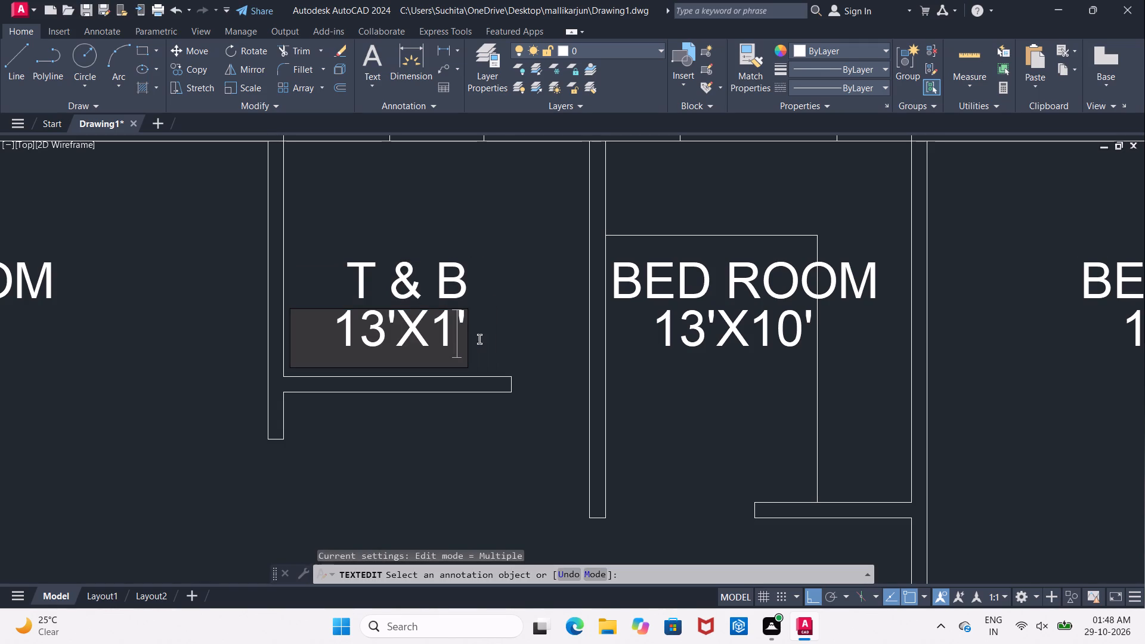
key("BackSpace")
key("BackSpace")
key("5")
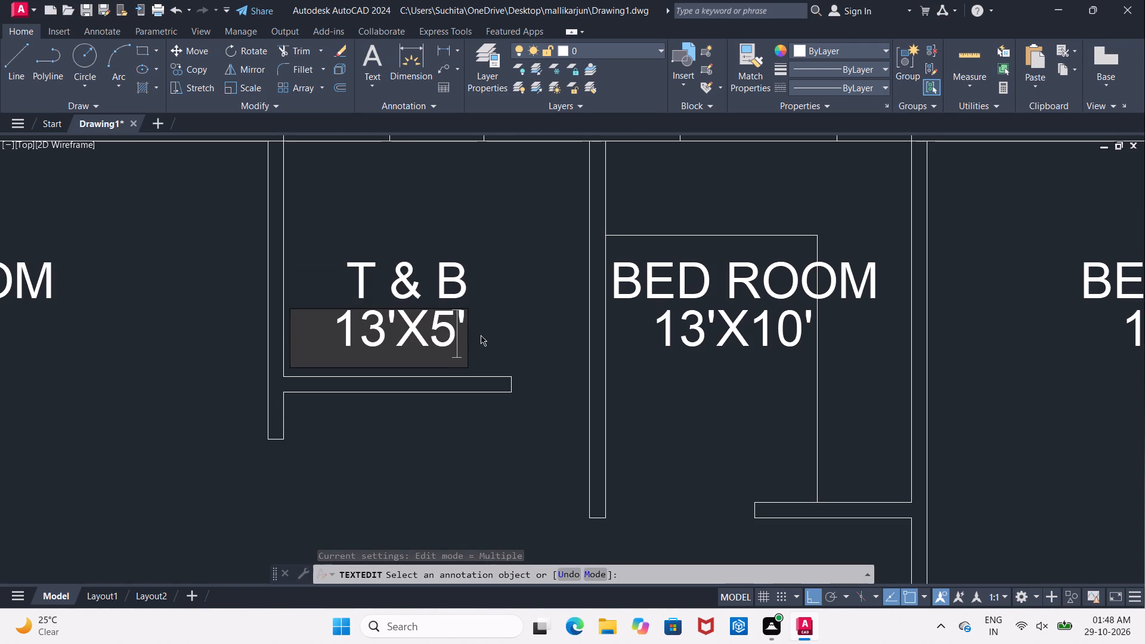
left_click(385, 333)
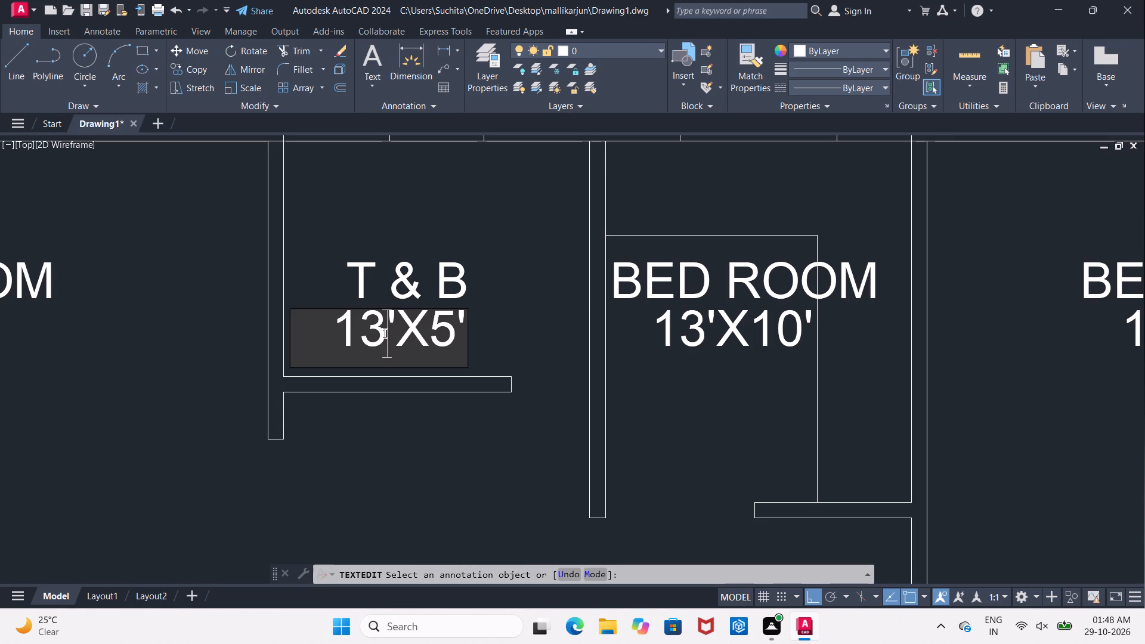
key("BackSpace")
key("BackSpace")
type("6'6\"")
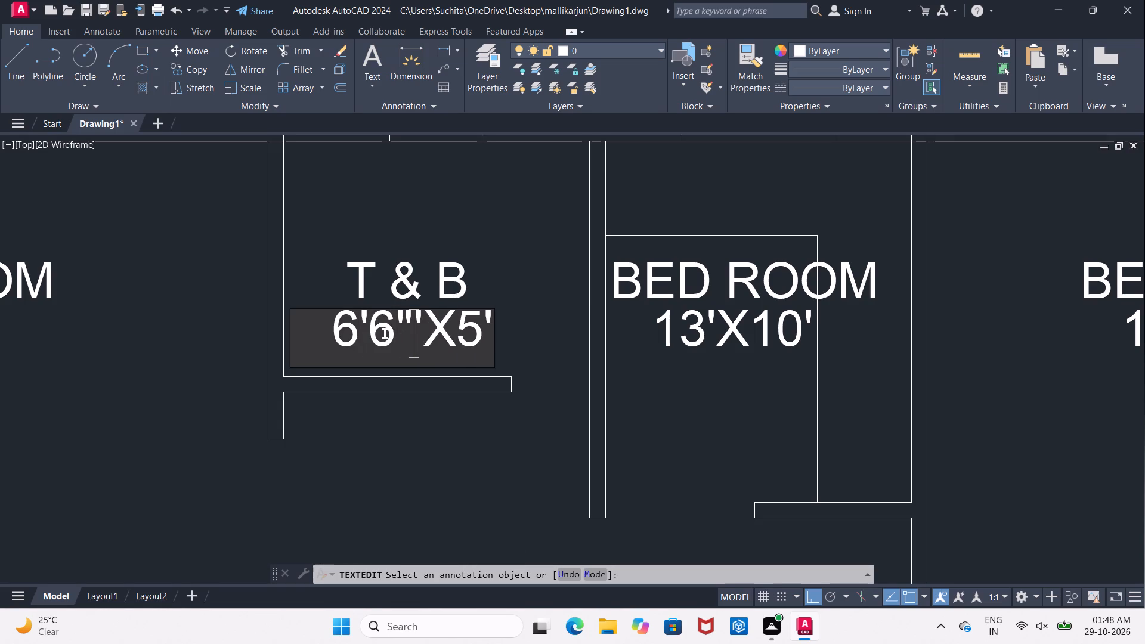
key("Right")
key("BackSpace")
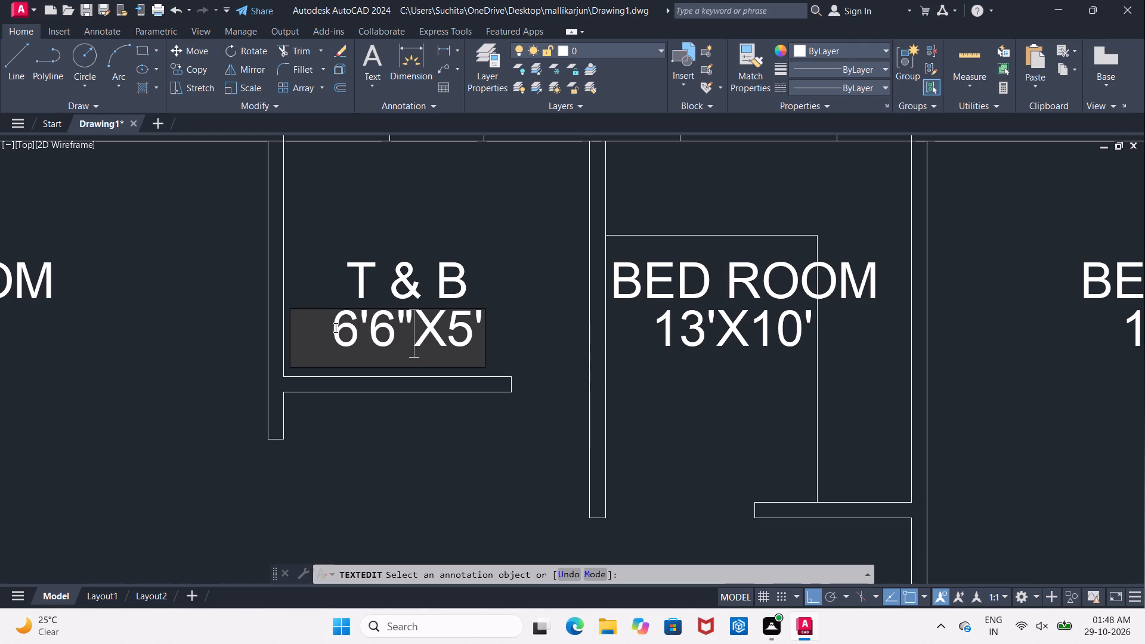
left_click(519, 267)
Change the BED ROOM text in the room next to the T & B room to KITCHEN.
scroll(519, 270, "down", 1)
middle_click_drag(519, 274, 432, 232)
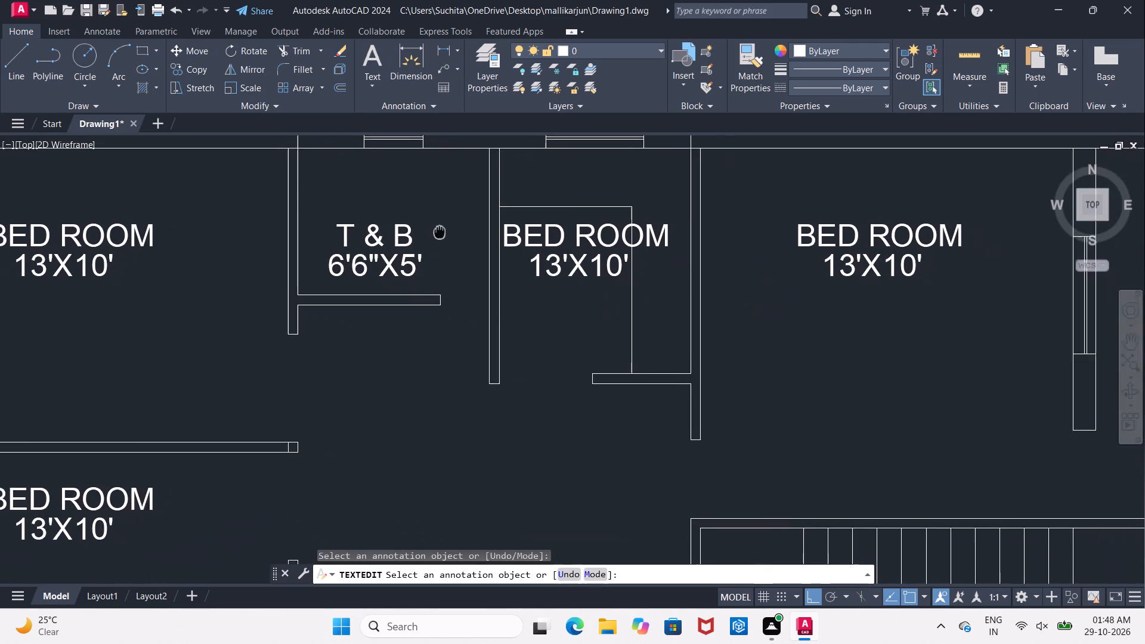
middle_click_drag(432, 232, 403, 243)
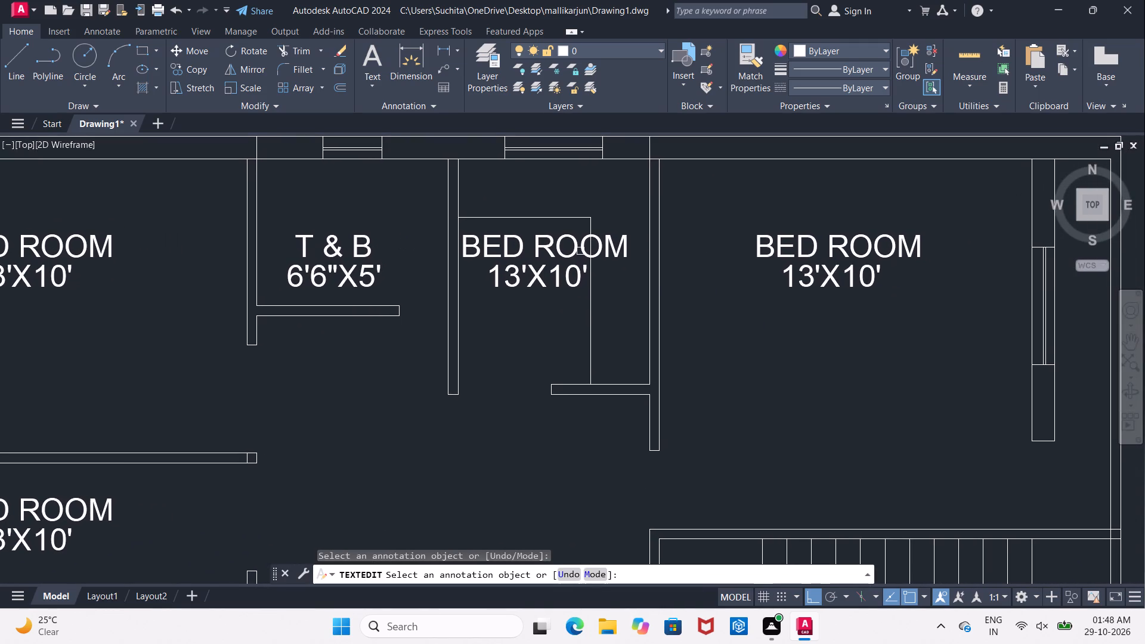
scroll(576, 251, "up", 1)
left_click(574, 251)
left_click(645, 249)
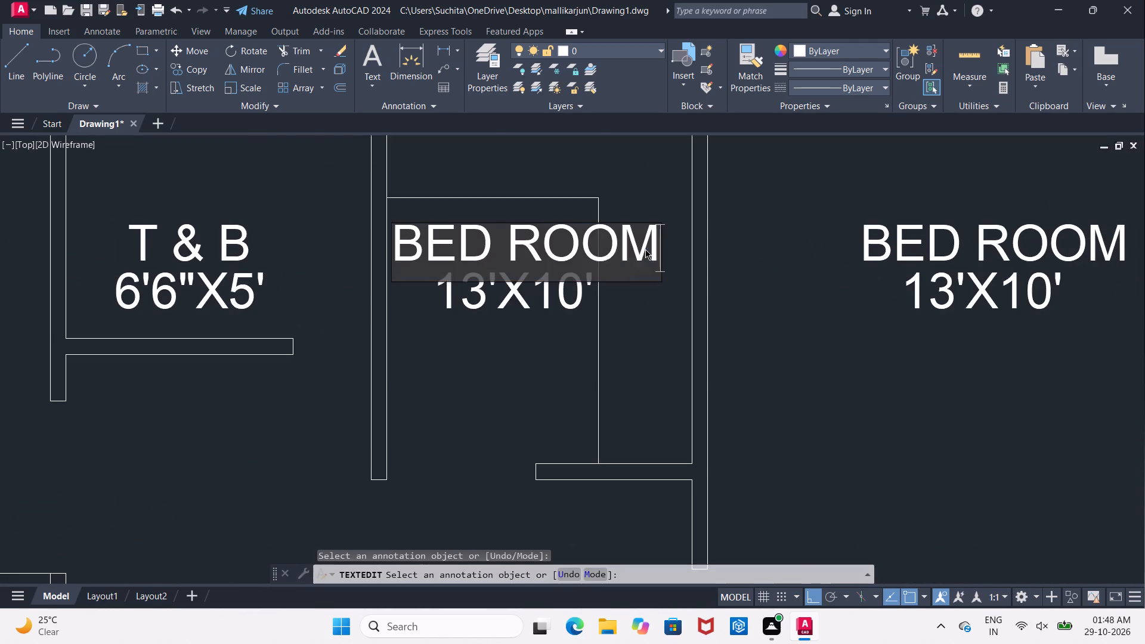
key("BackSpace")
key("BackSpace")
key("BackSpace")
key("BackSpace")
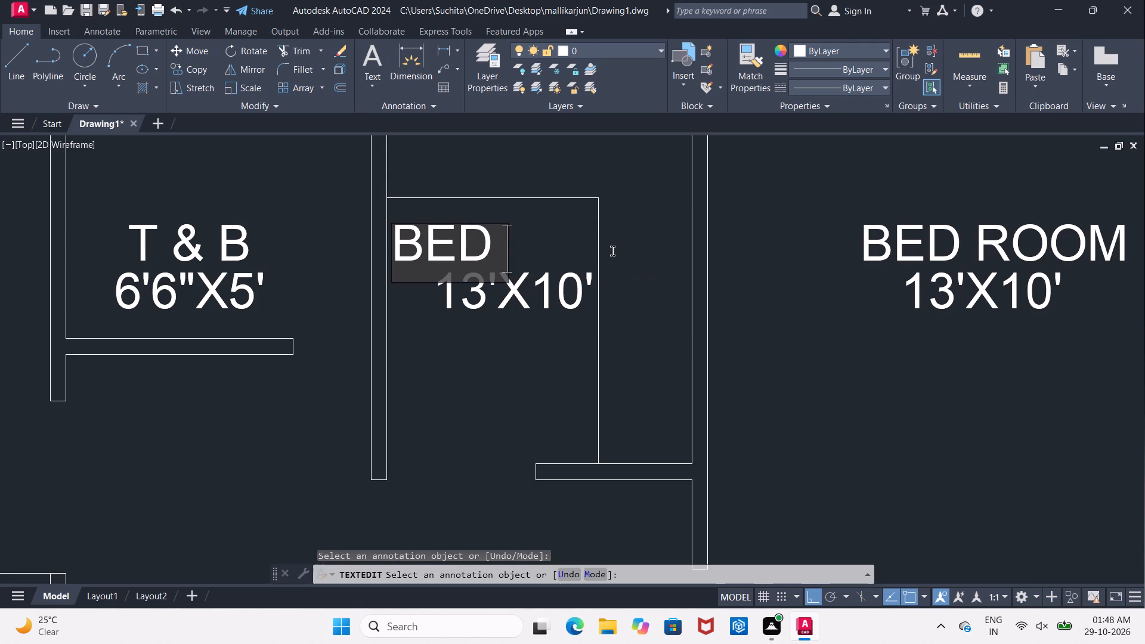
key("BackSpace")
key("BackSpace")
key("BackSpace")
key("BackSpace")
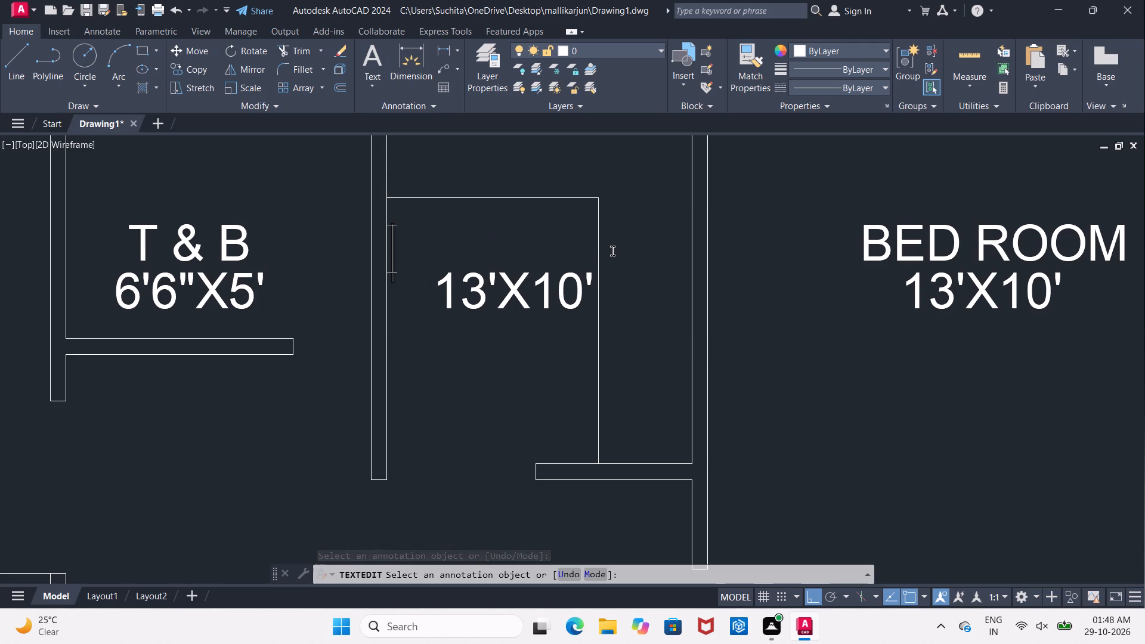
type("KIT")
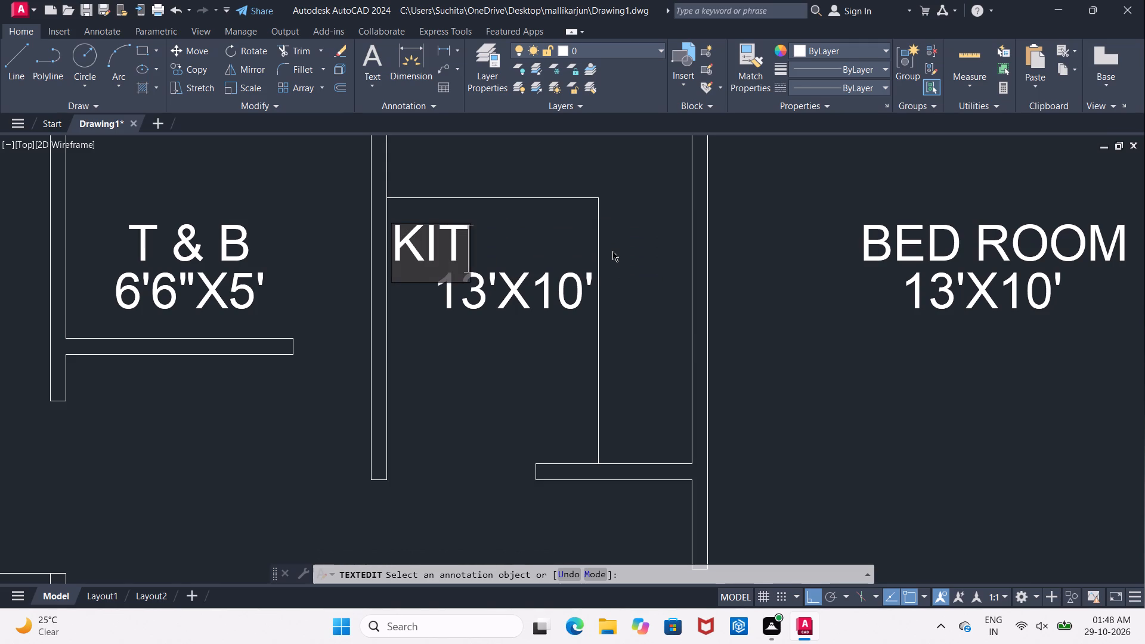
type("CHE")
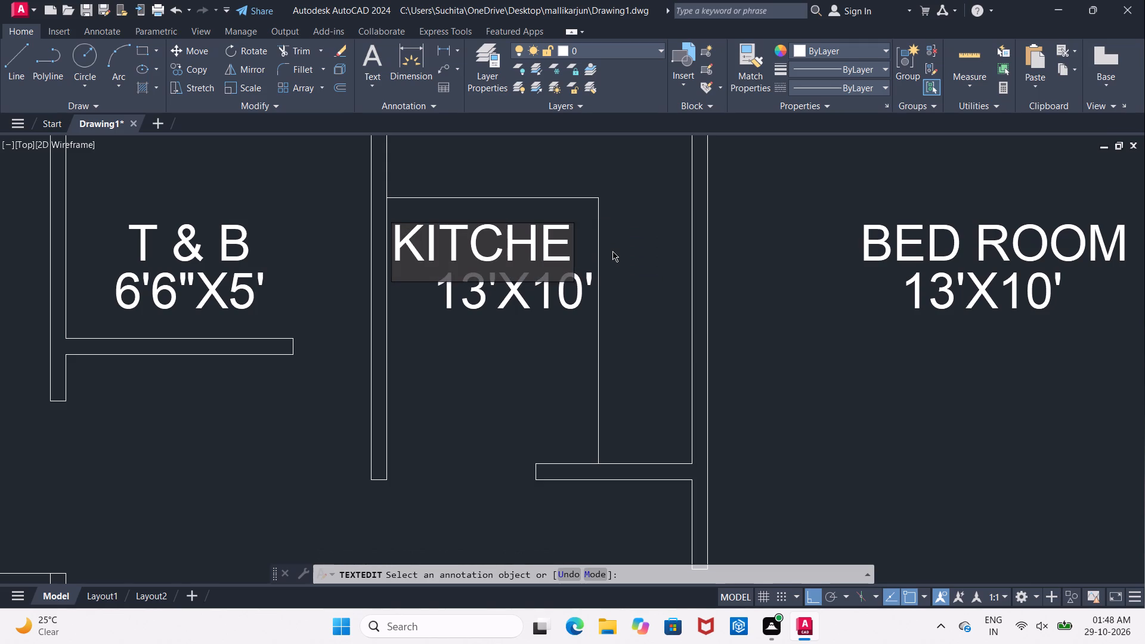
key("n")
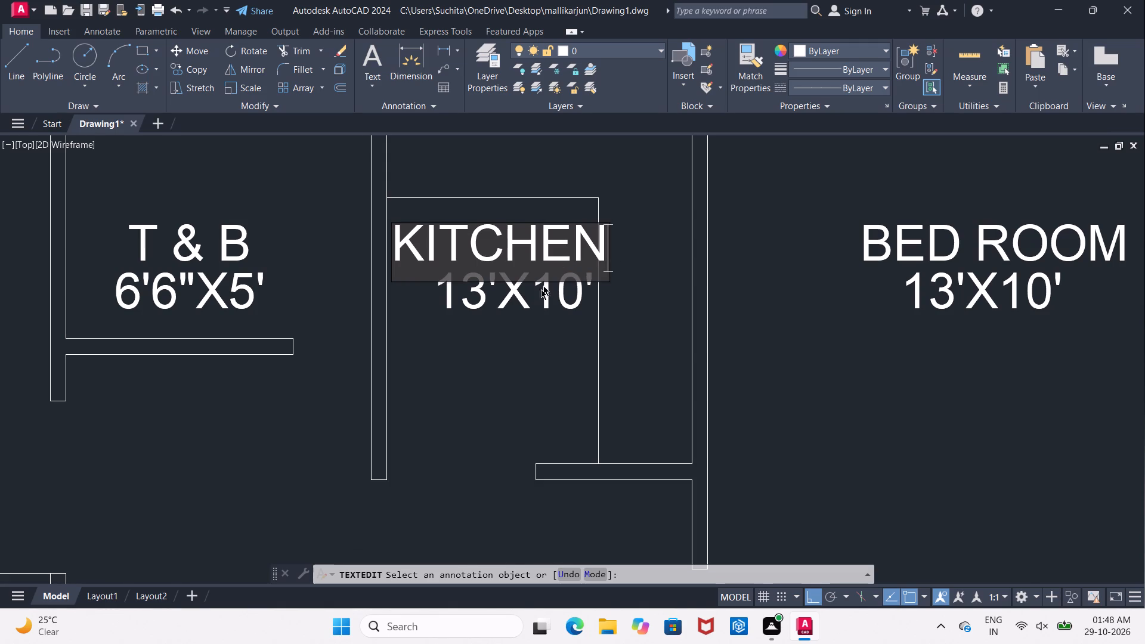
left_click(536, 323)
Change the dimension text under KITCHEN to 6'6"X7'8", indented with one space.
left_click(524, 308)
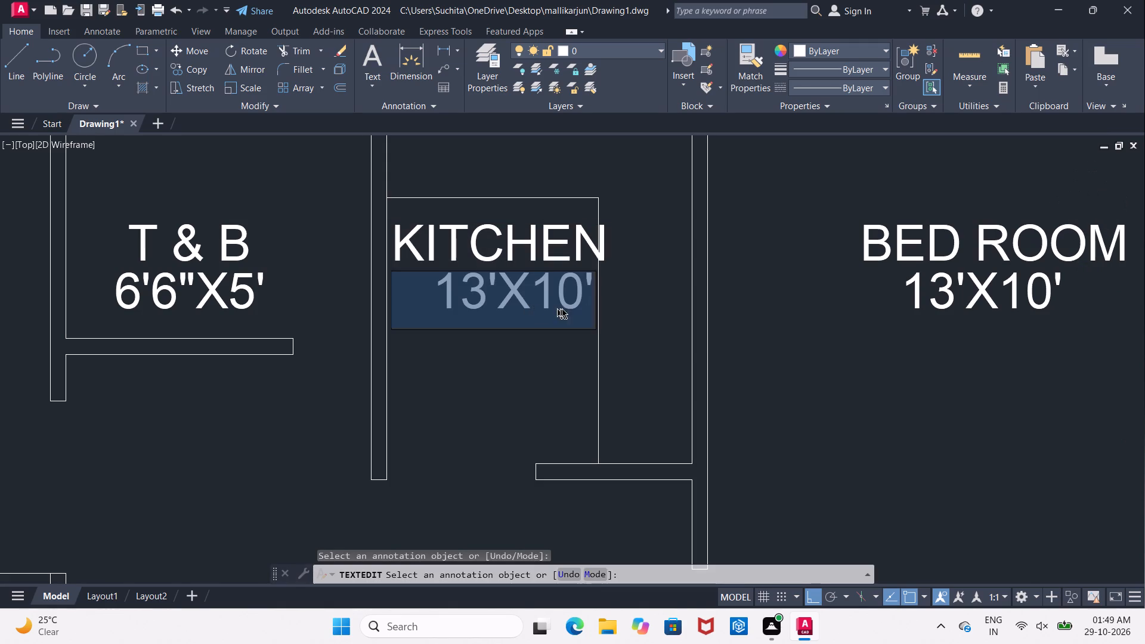
left_click(580, 304)
key("Right")
key("BackSpace")
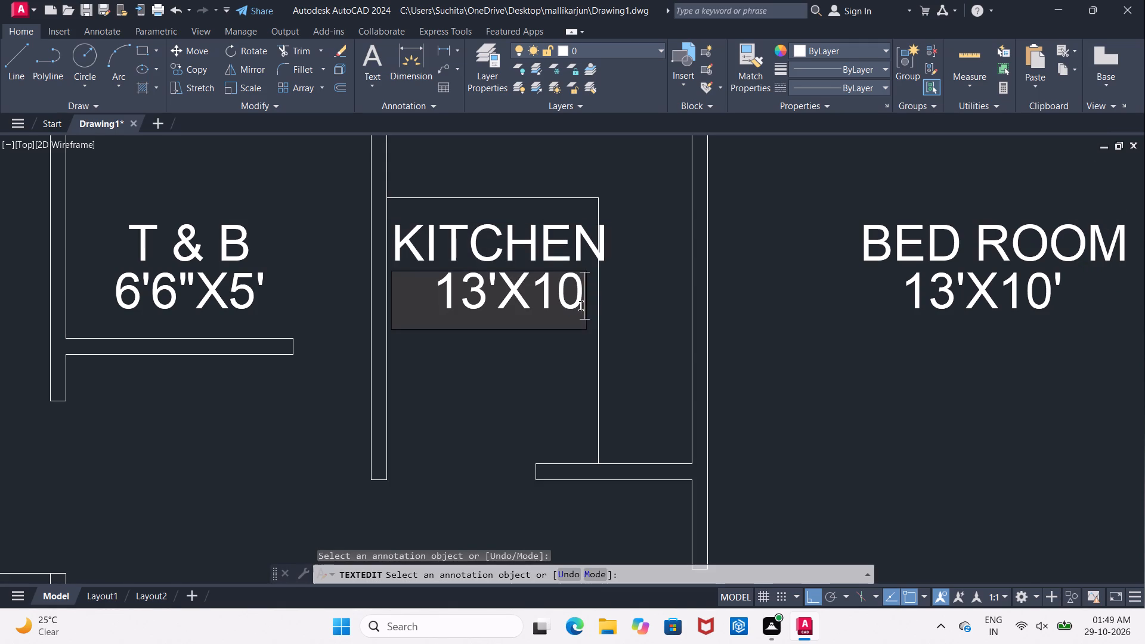
key("BackSpace")
key("BackSpace")
key("BackSpace")
key("BackSpace")
key("BackSpace")
key("BackSpace")
key("BackSpace")
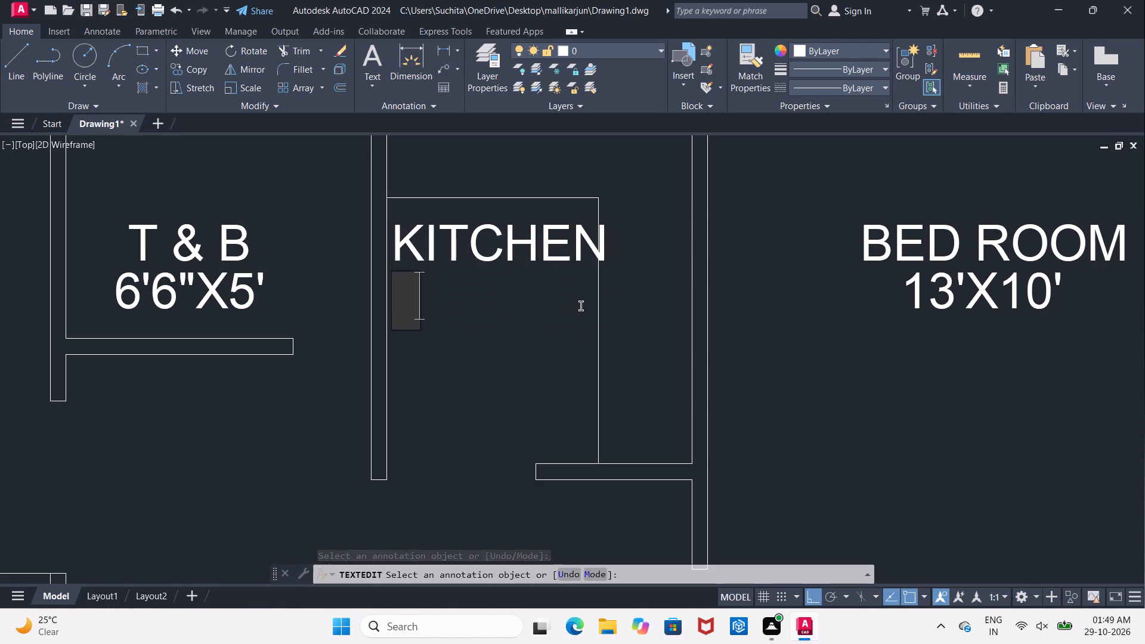
type("6'6\"")
key("x")
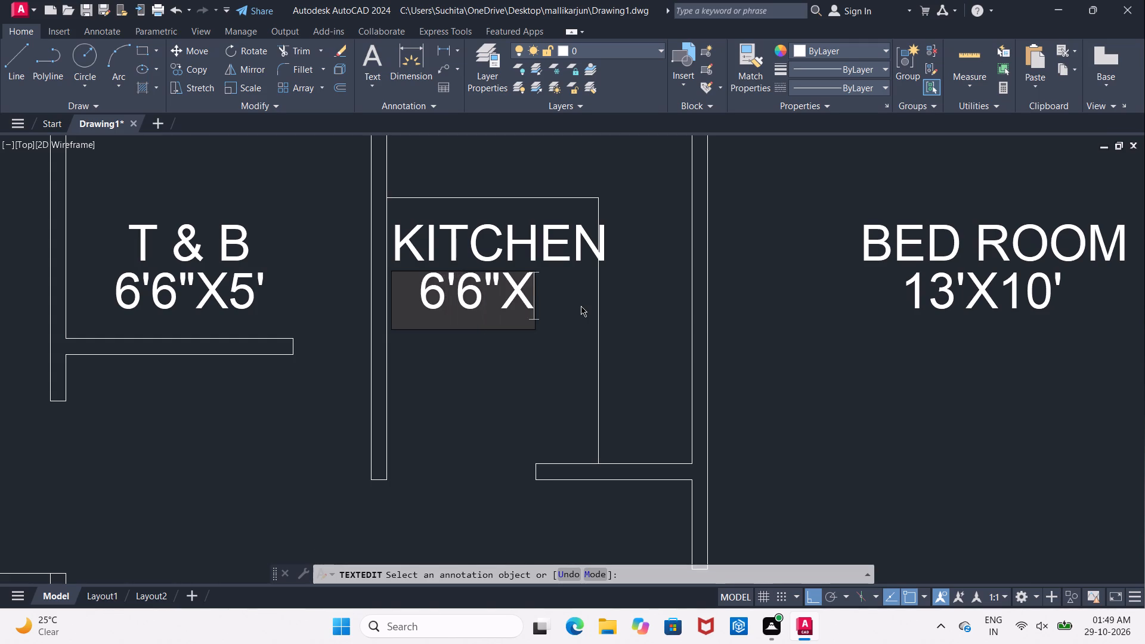
type("7'8\"")
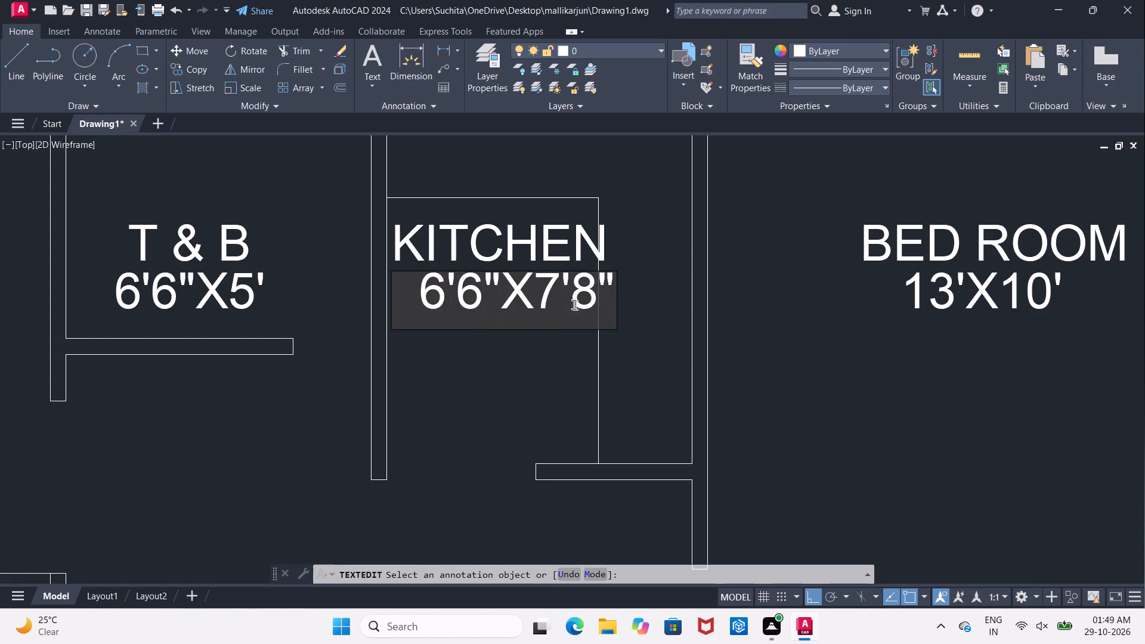
left_click(417, 306)
key("BackSpace")
key("BackSpace")
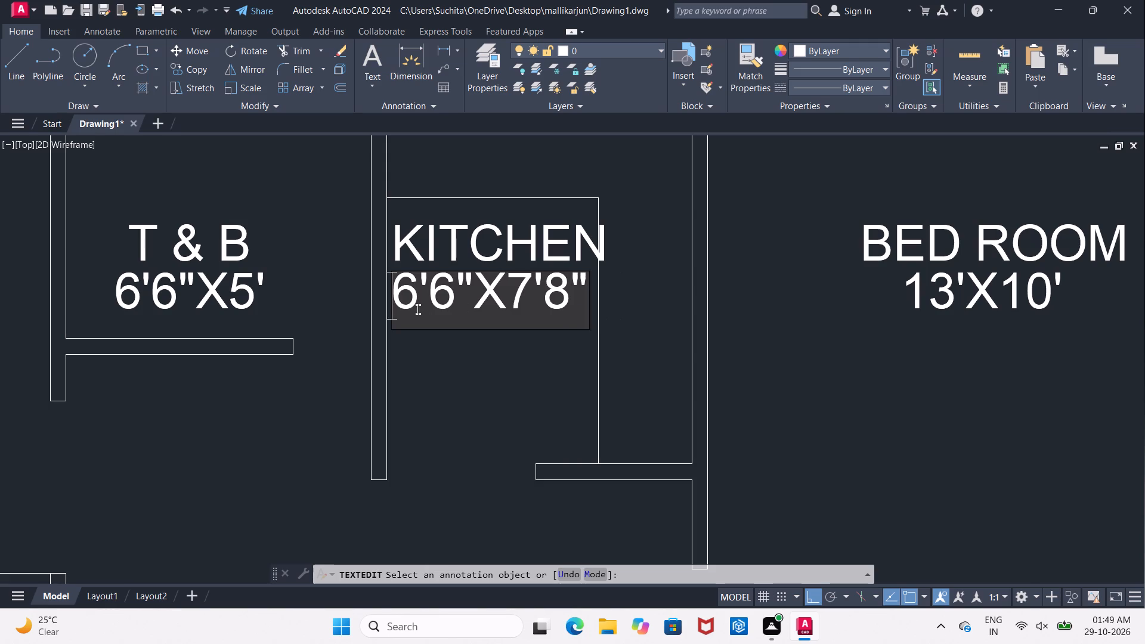
key("space")
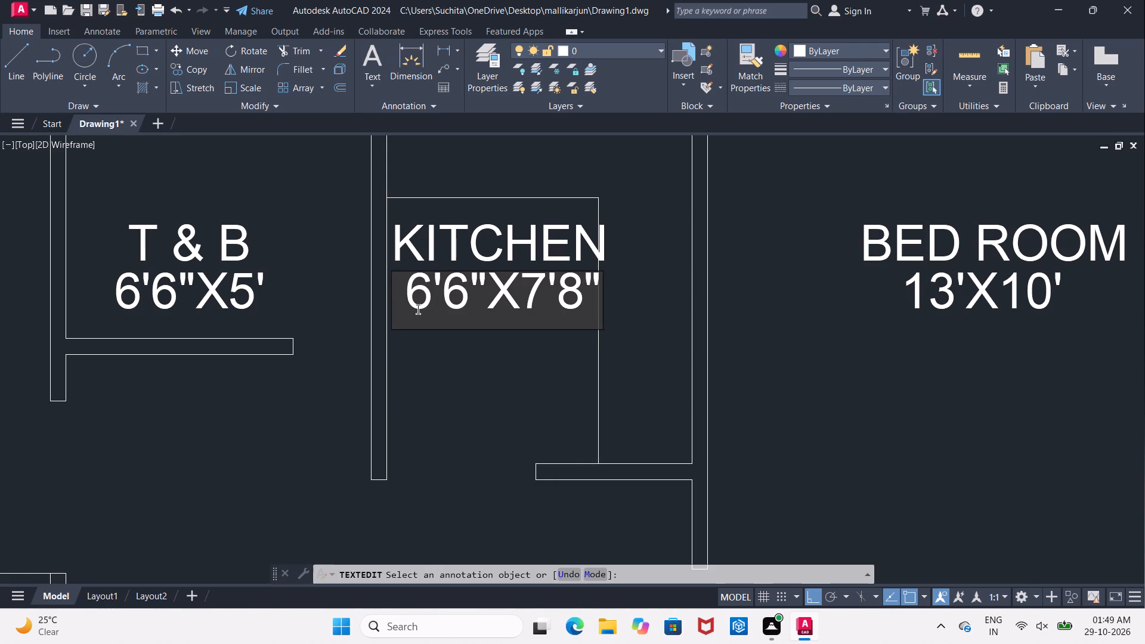
scroll(419, 306, "down", 1)
left_click(728, 325)
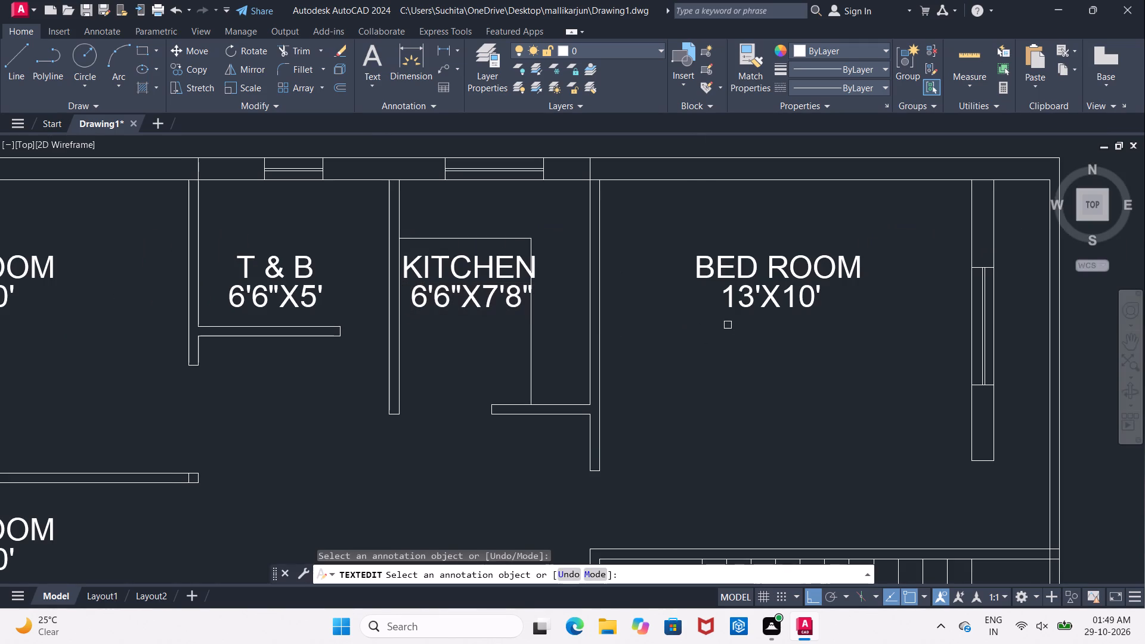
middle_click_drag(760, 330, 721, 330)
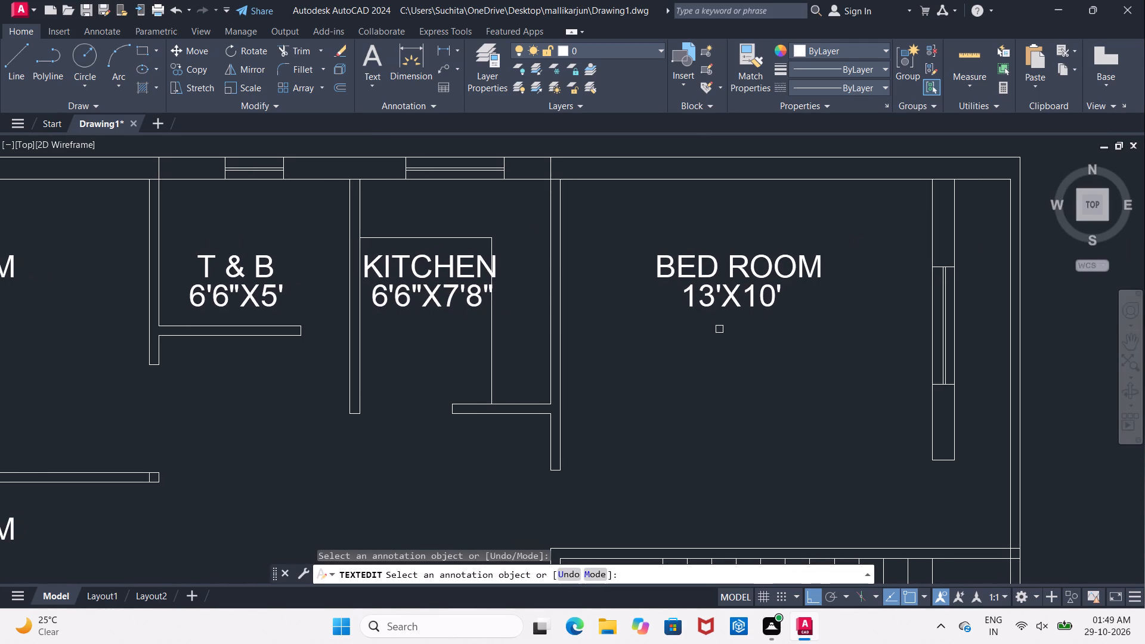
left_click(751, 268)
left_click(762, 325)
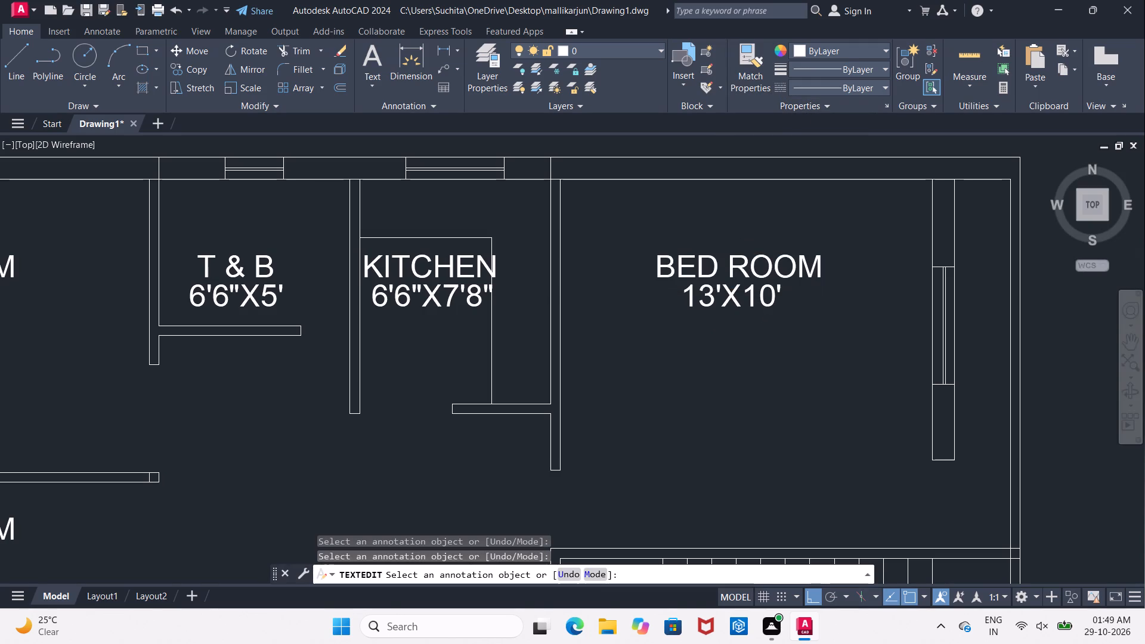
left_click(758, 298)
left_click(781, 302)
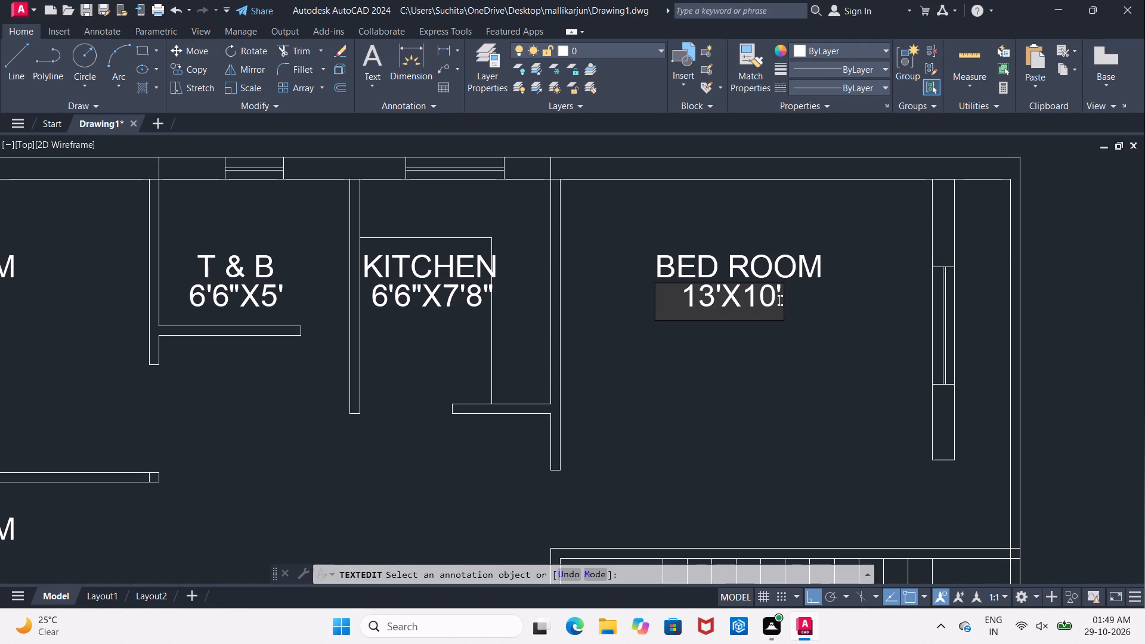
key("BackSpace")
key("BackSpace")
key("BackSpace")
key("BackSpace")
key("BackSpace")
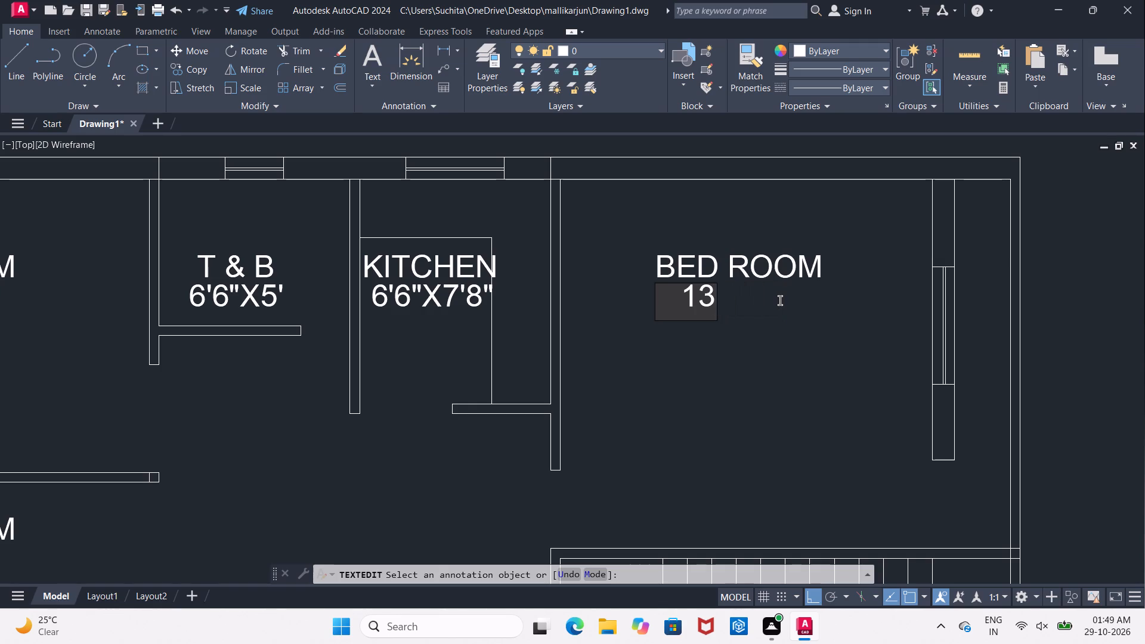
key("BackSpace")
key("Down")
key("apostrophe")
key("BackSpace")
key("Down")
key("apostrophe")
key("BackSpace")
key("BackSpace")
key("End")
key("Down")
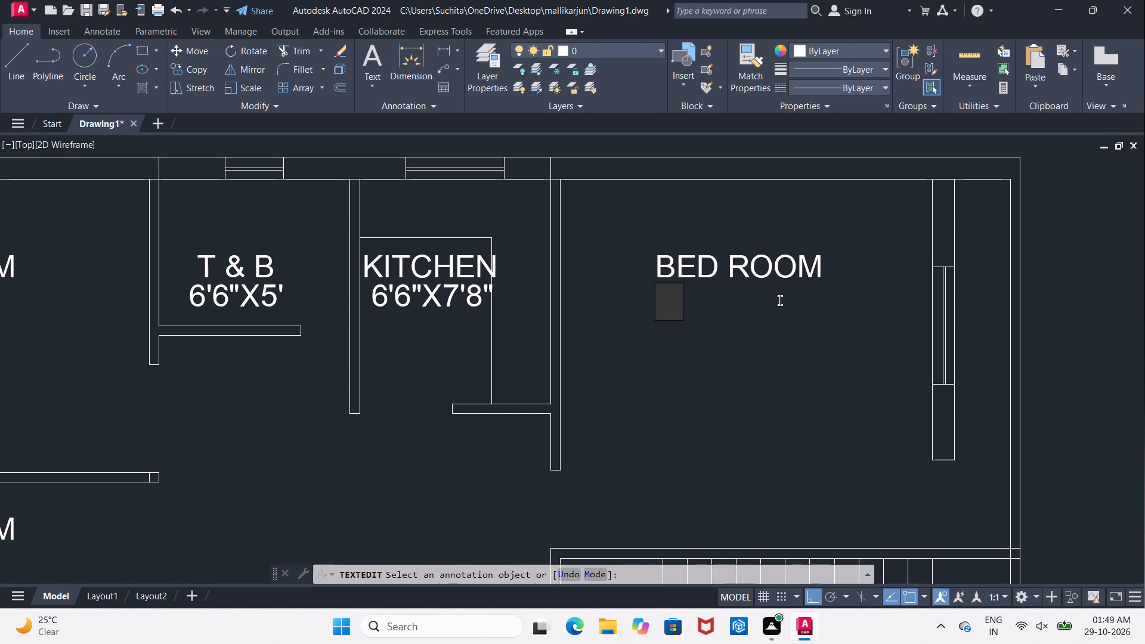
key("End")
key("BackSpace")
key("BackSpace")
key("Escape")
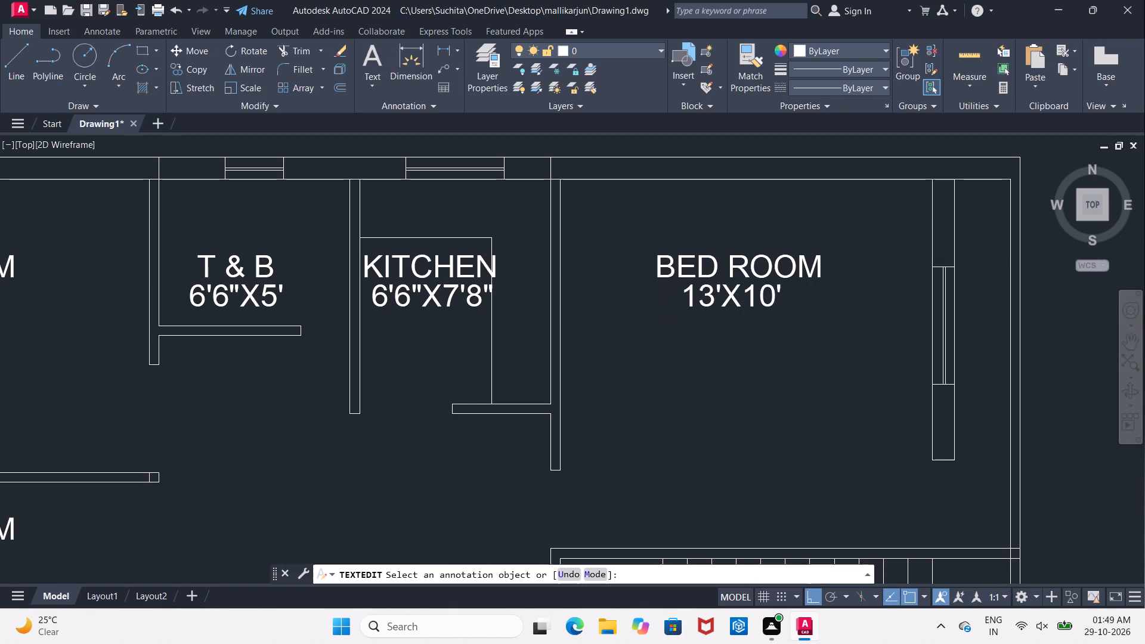
Change the dimension text under BED ROOM in the upper-right room to 12'8"X12'7", indented with one space, and end text editing.
left_click(734, 300)
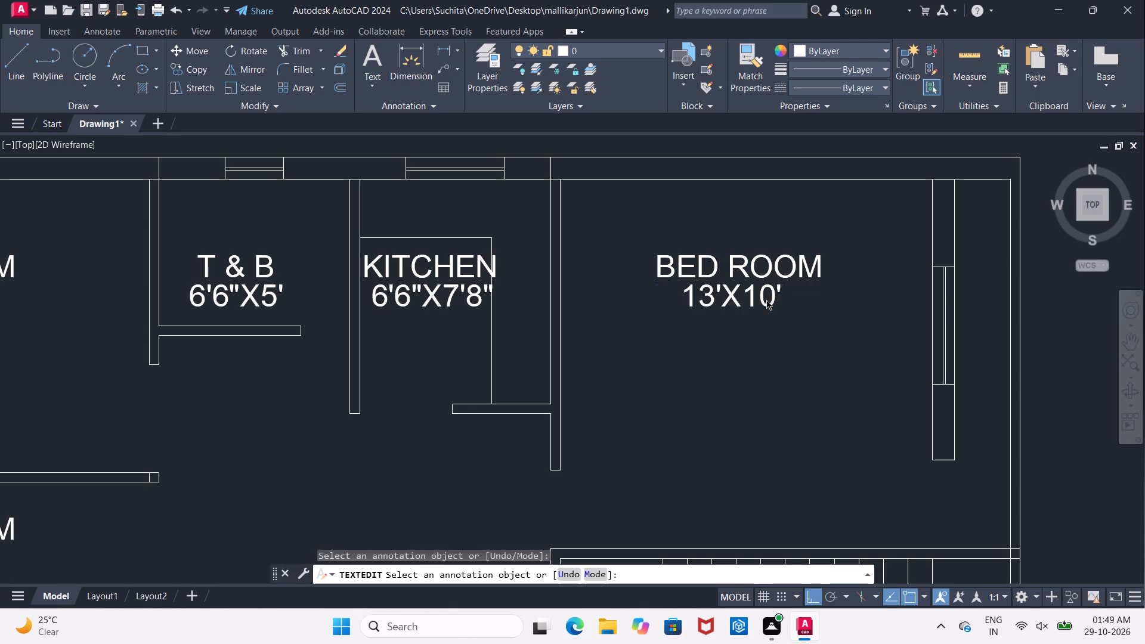
left_click(778, 300)
key("Right")
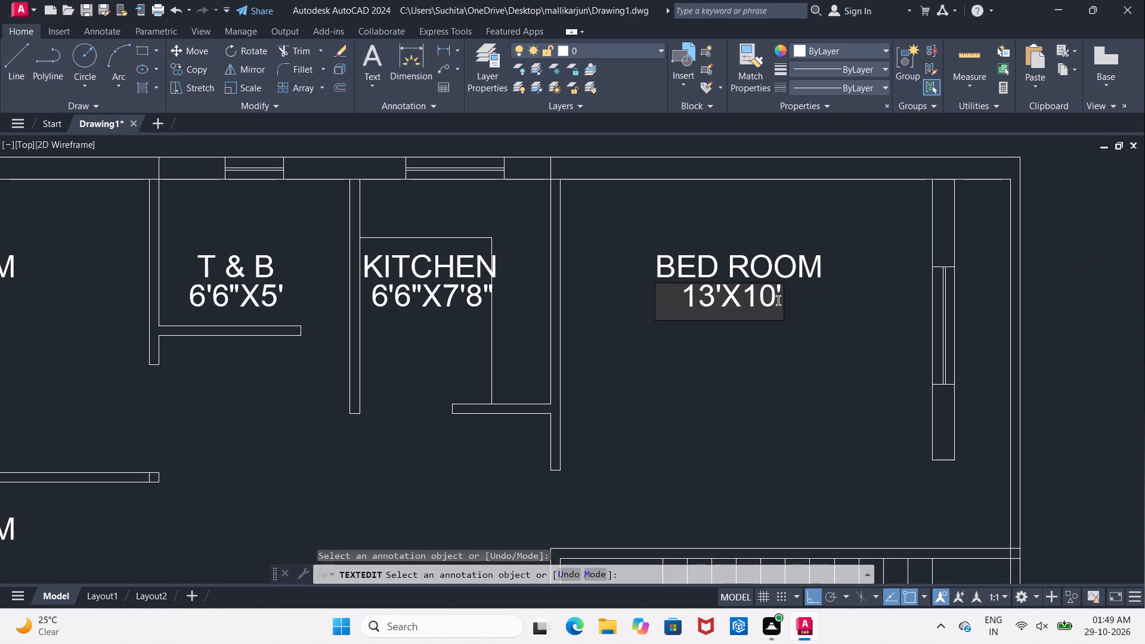
key("BackSpace")
key("BackSpace")
key("BackSpace")
key("BackSpace")
key("BackSpace")
key("BackSpace")
key("BackSpace")
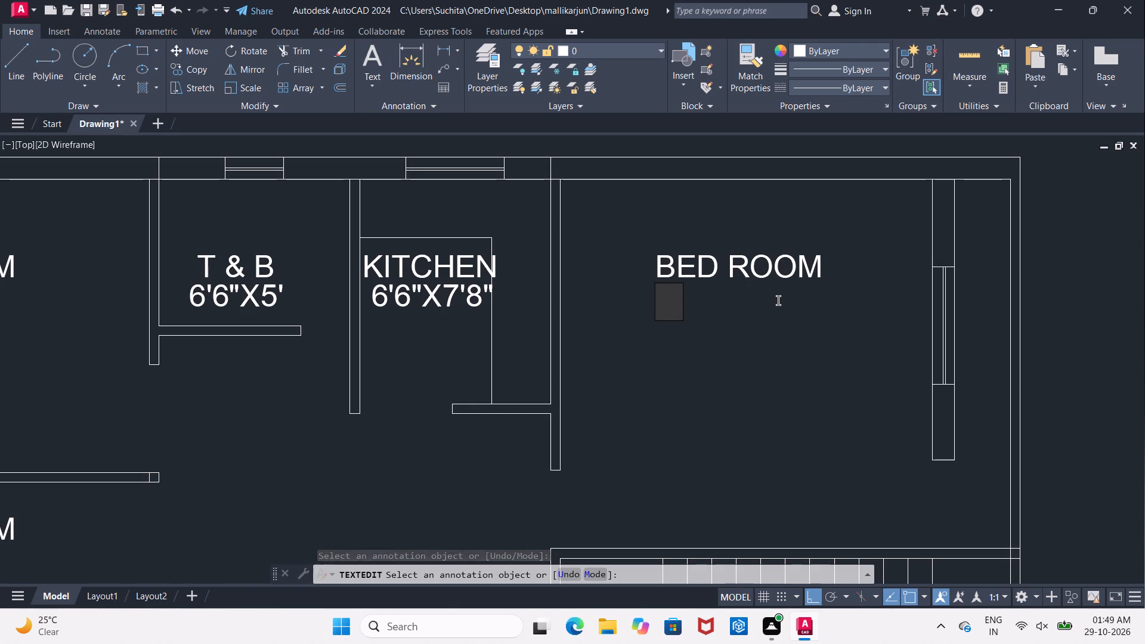
key("End")
key("Down")
type("12")
key("apostrophe")
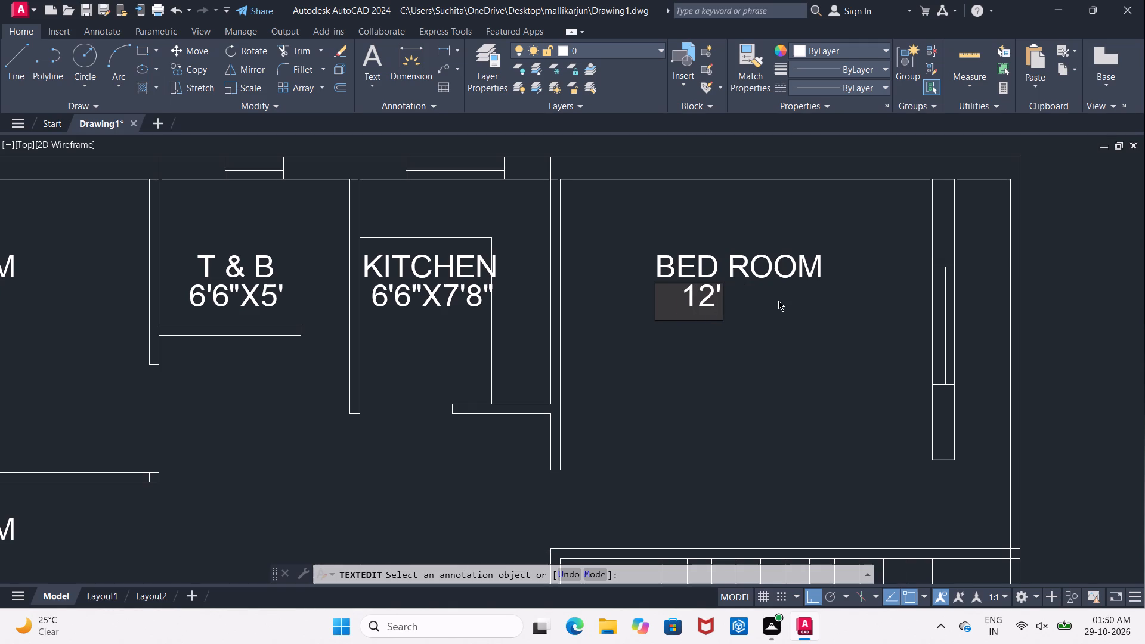
type("8\"")
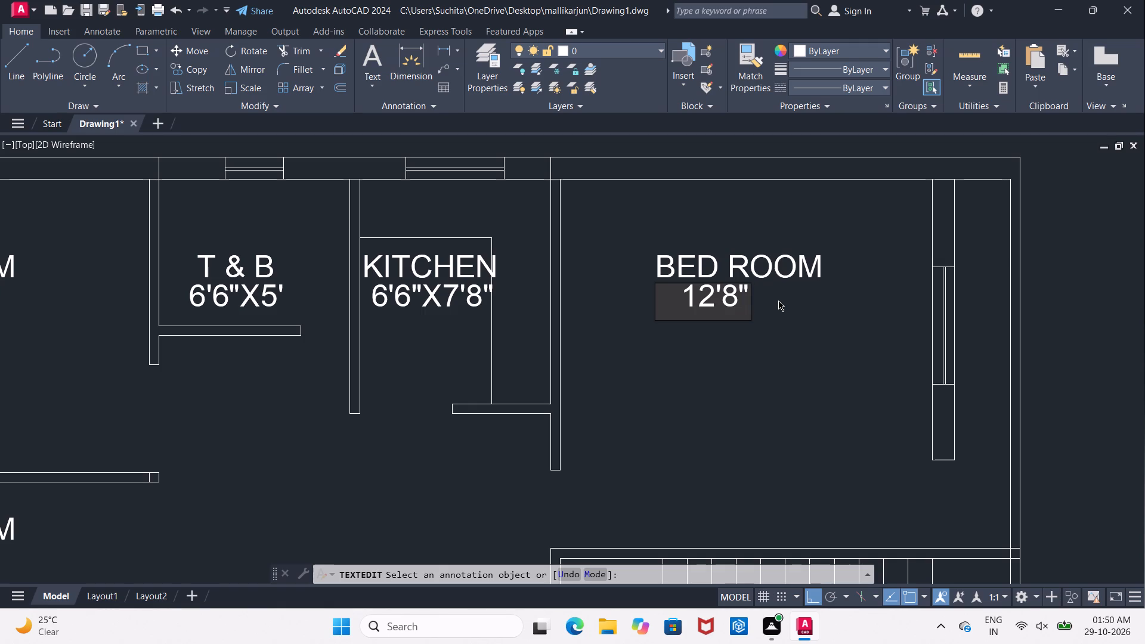
key("x")
type("12'7\"")
left_click(680, 312)
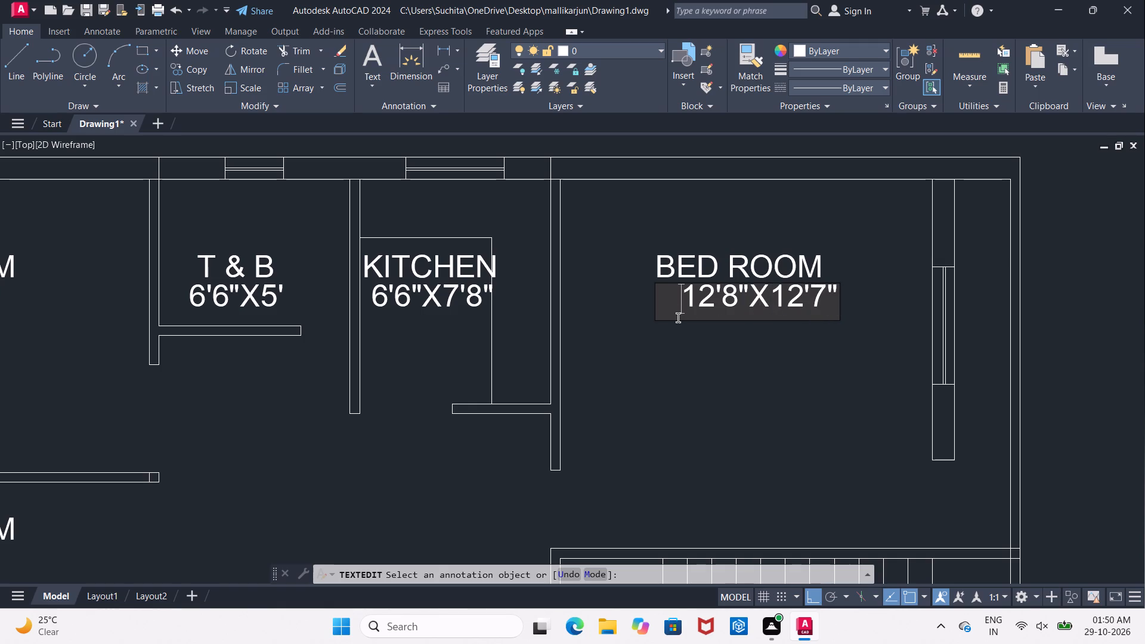
key("BackSpace")
key("BackSpace")
key("BackSpace")
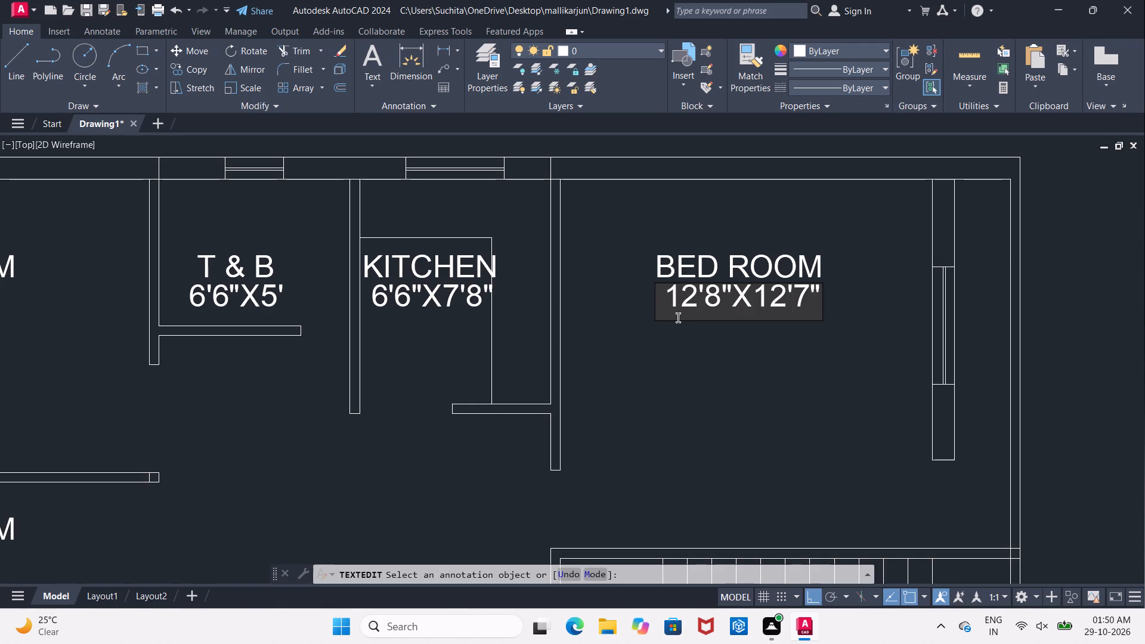
key("space")
scroll(638, 316, "down", 2)
middle_click_drag(627, 283, 625, 230)
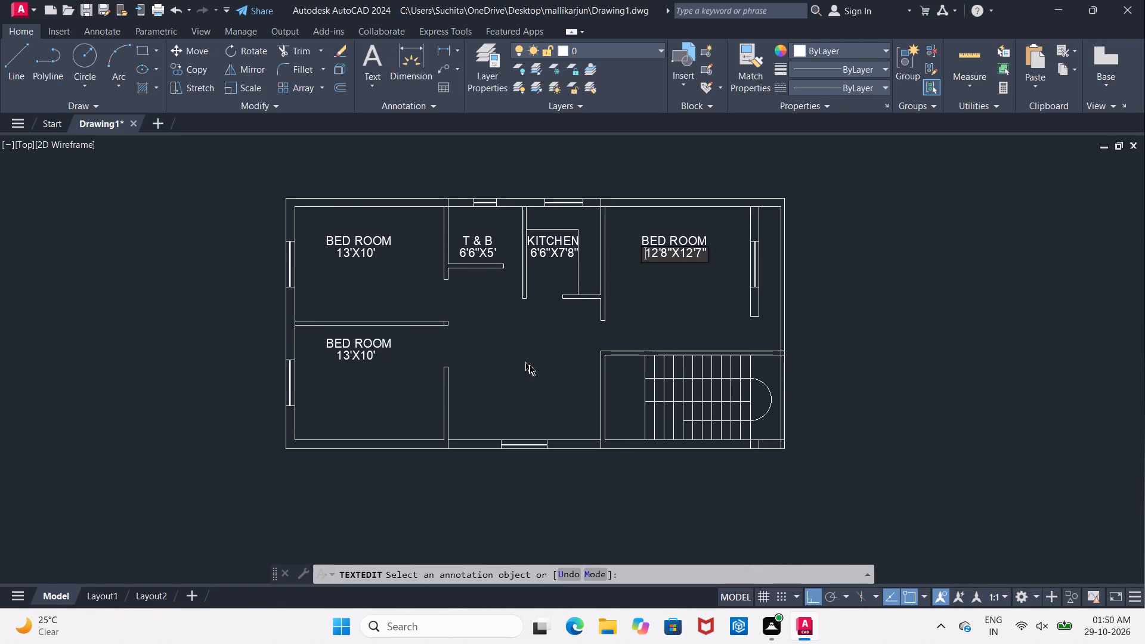
left_click(527, 369)
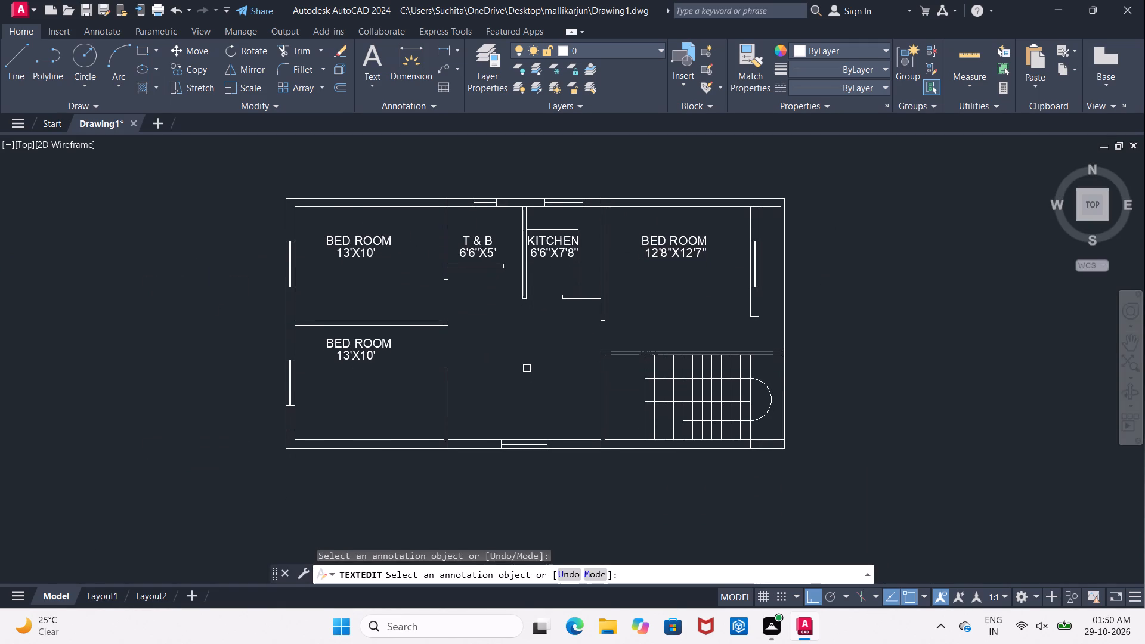
key("Escape")
Copy the lower-left bedroom's two-line BED ROOM label, with ortho off, into the open central area between that bedroom and the staircase.
left_click(360, 344)
left_click(363, 358)
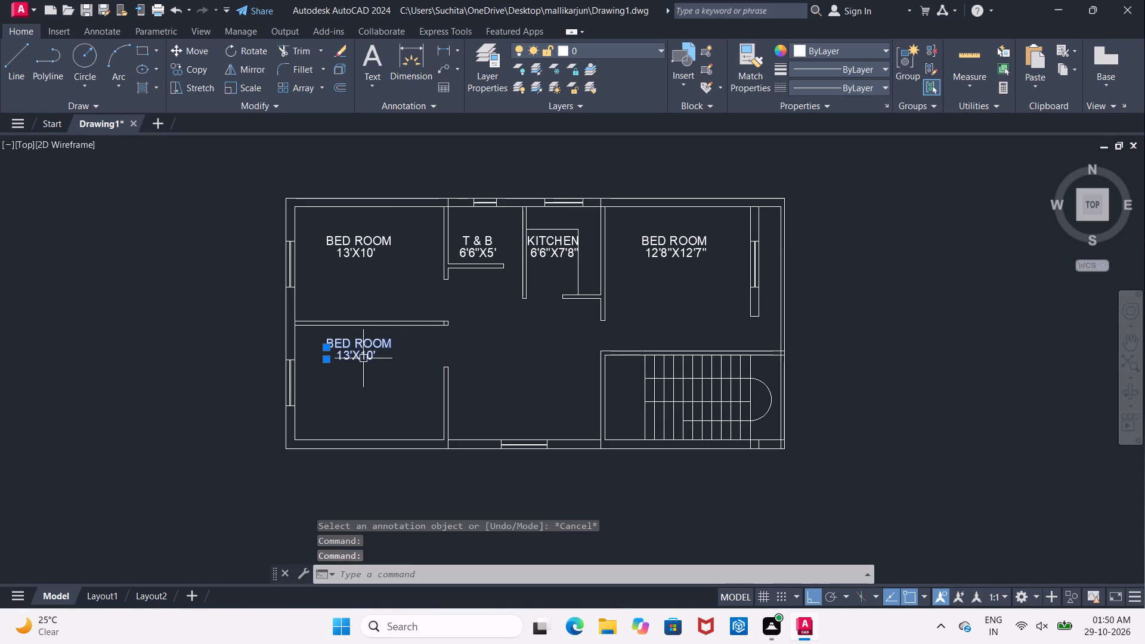
left_click(194, 74)
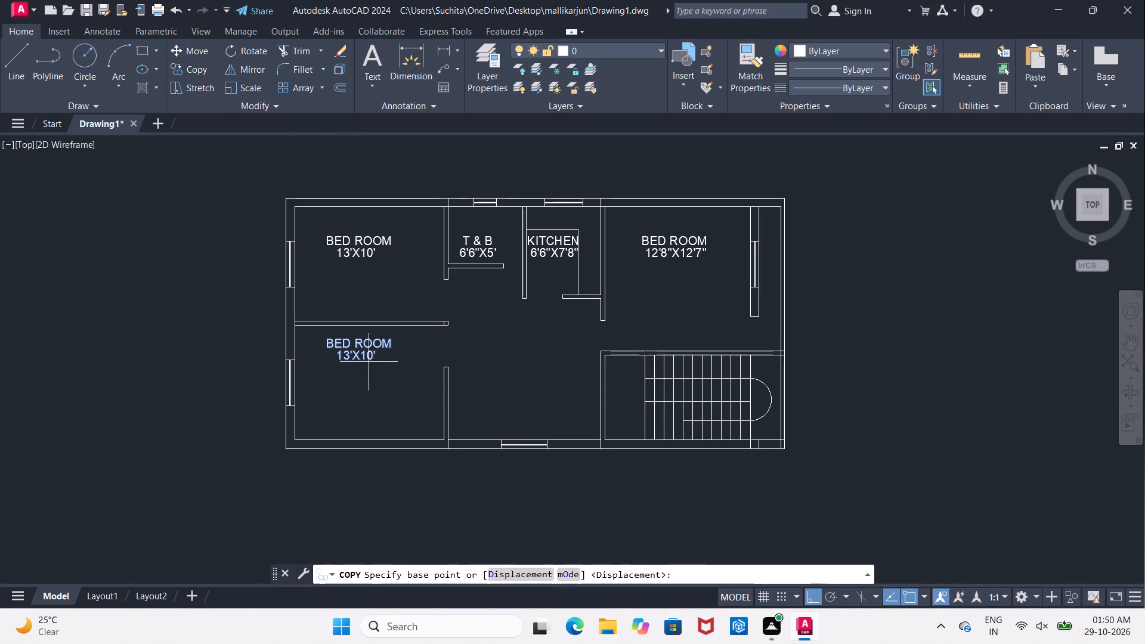
left_click(360, 352)
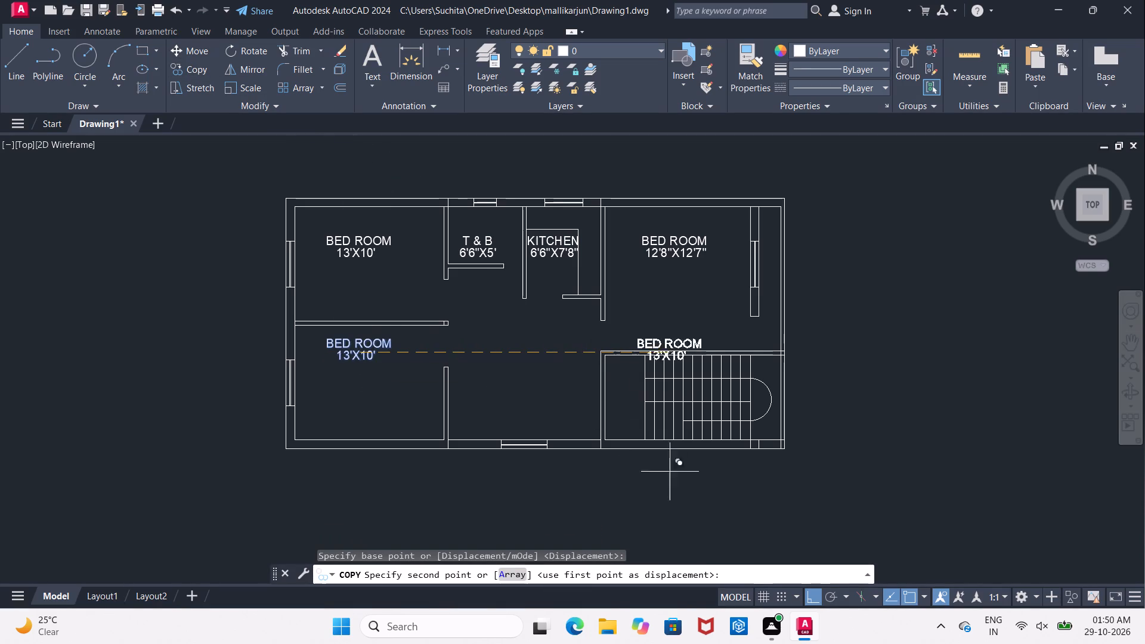
left_click(814, 596)
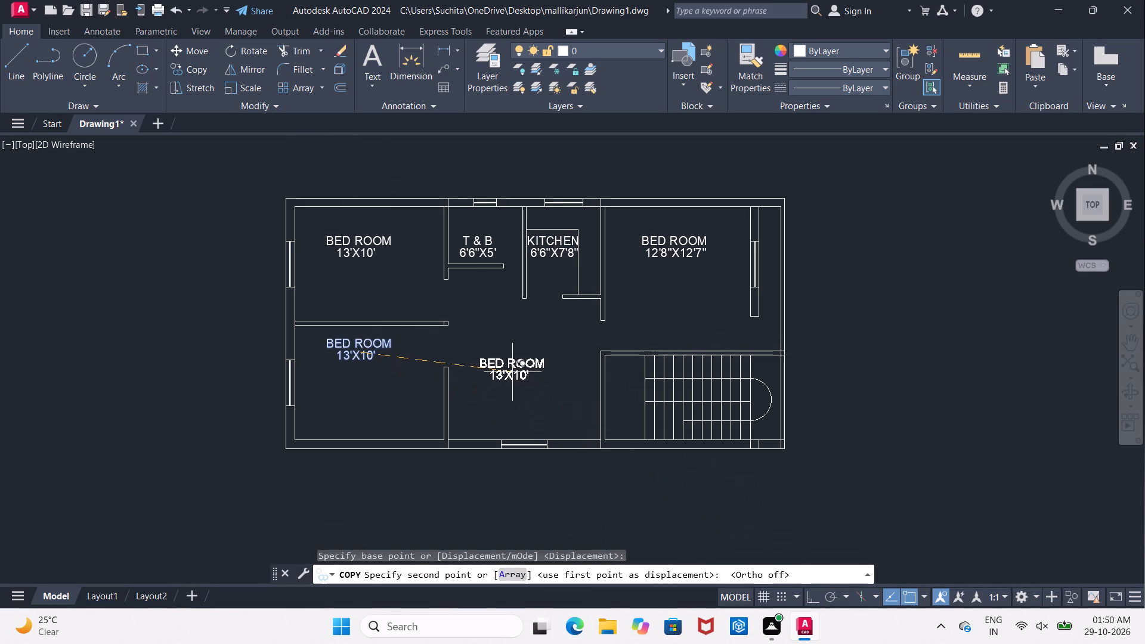
left_click(511, 370)
key("Escape")
Change the BED ROOM text of the label copied into the open central area to DINNING.
scroll(511, 370, "up", 1)
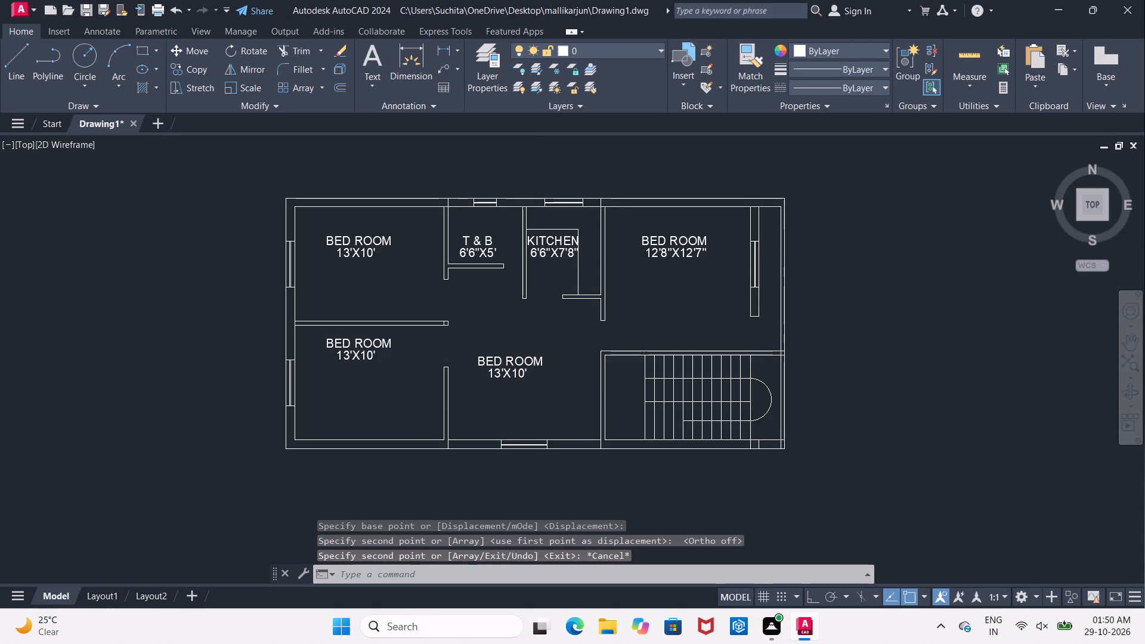
scroll(511, 370, "up", 1)
middle_click_drag(511, 370, 470, 342)
scroll(470, 342, "up", 1)
left_click(469, 321)
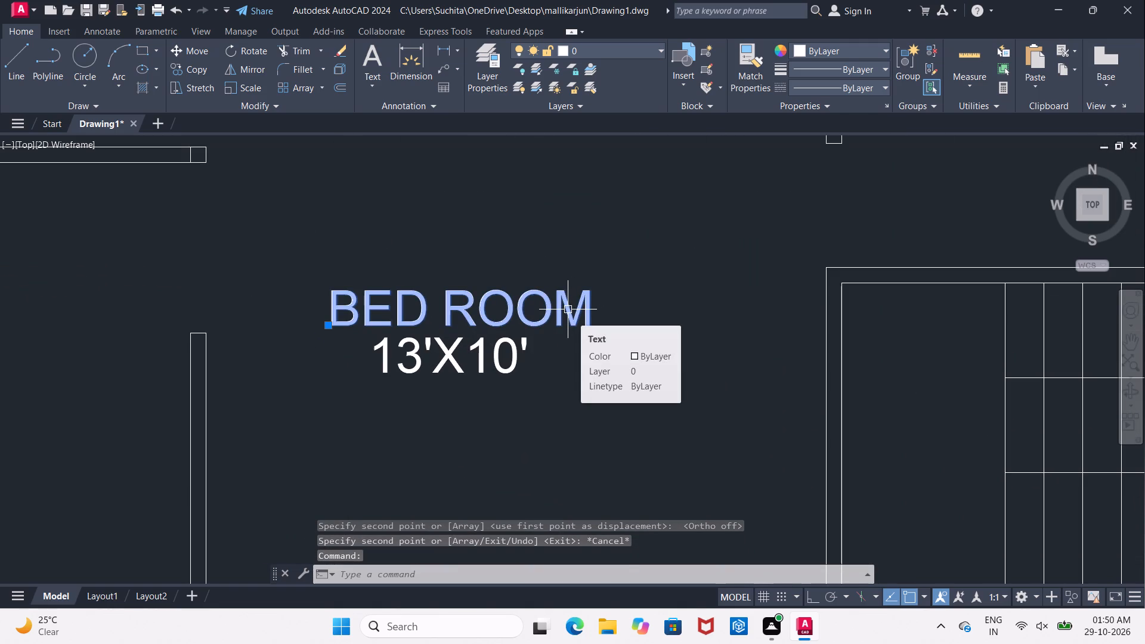
left_click(561, 311)
double_click(561, 311)
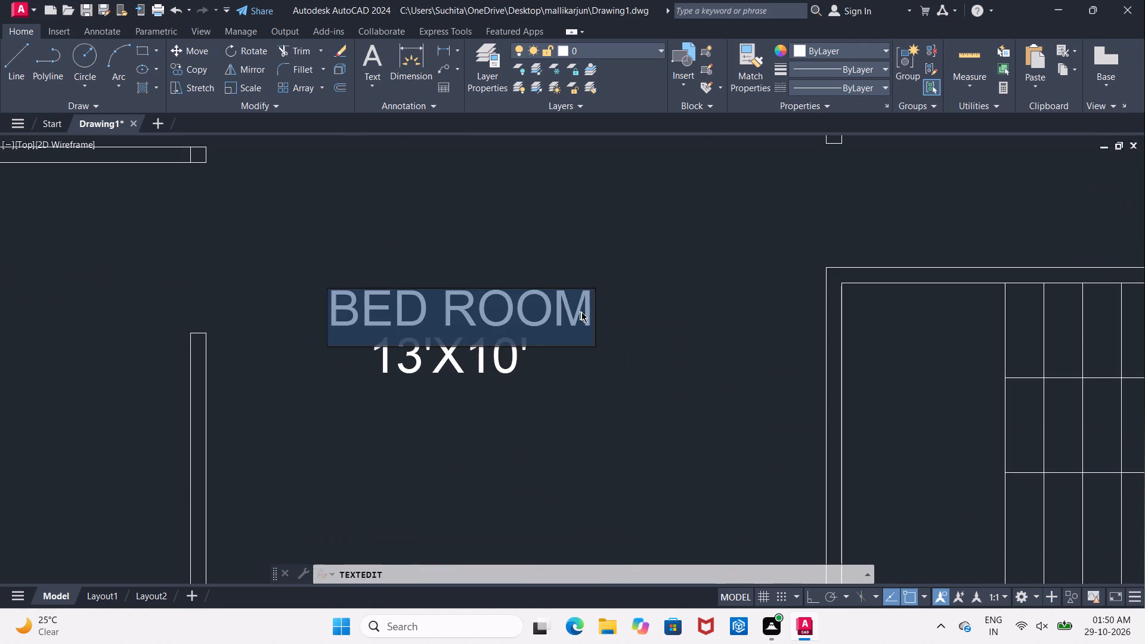
left_click(583, 313)
key("BackSpace")
key("BackSpace")
key("BackSpace")
key("BackSpace")
key("BackSpace")
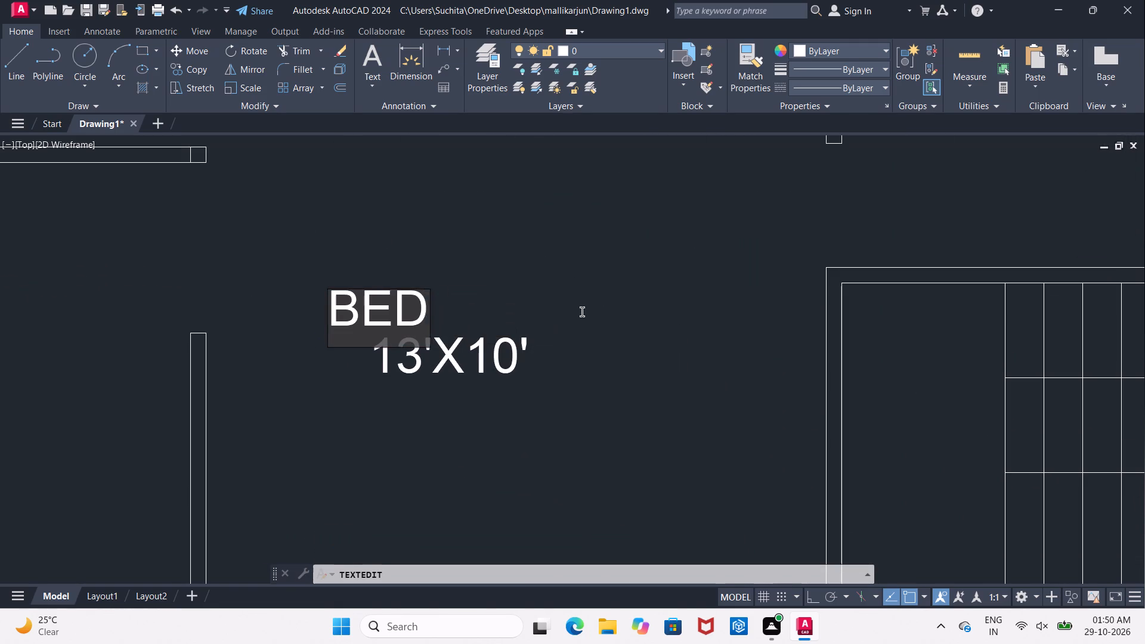
key("BackSpace")
key("BackSpace")
key("BackSpace")
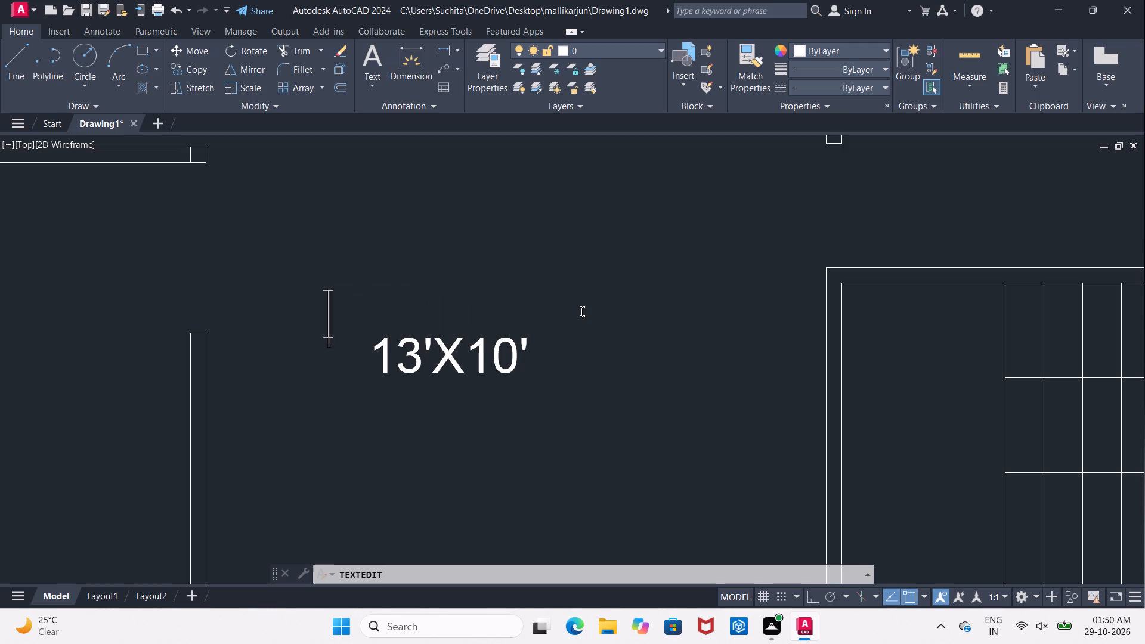
key("d")
type("INN")
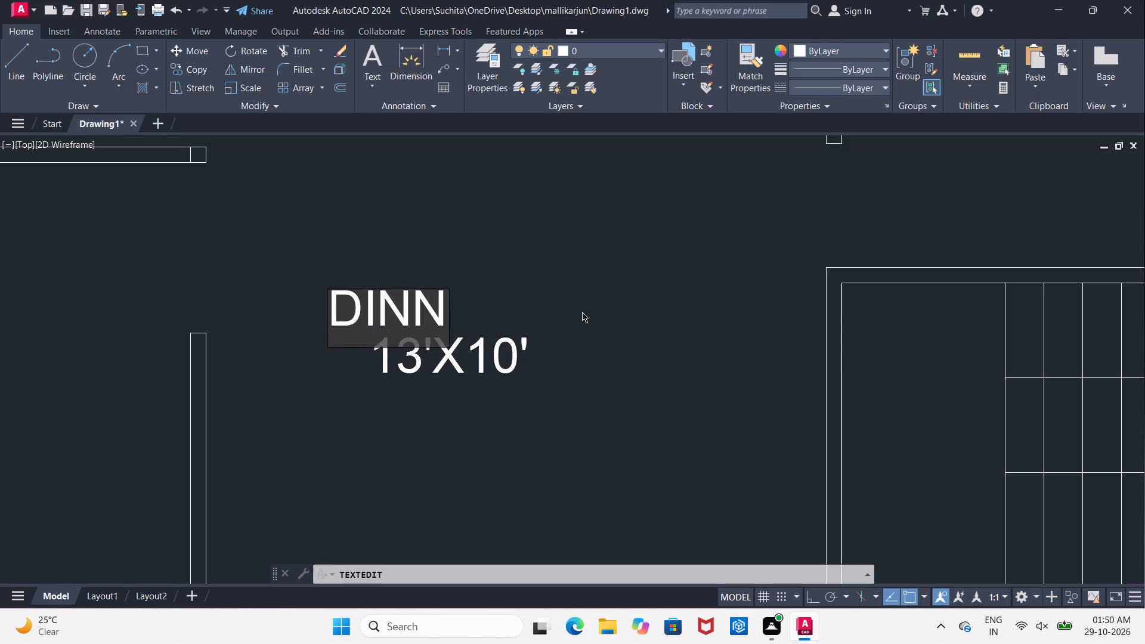
type("ING")
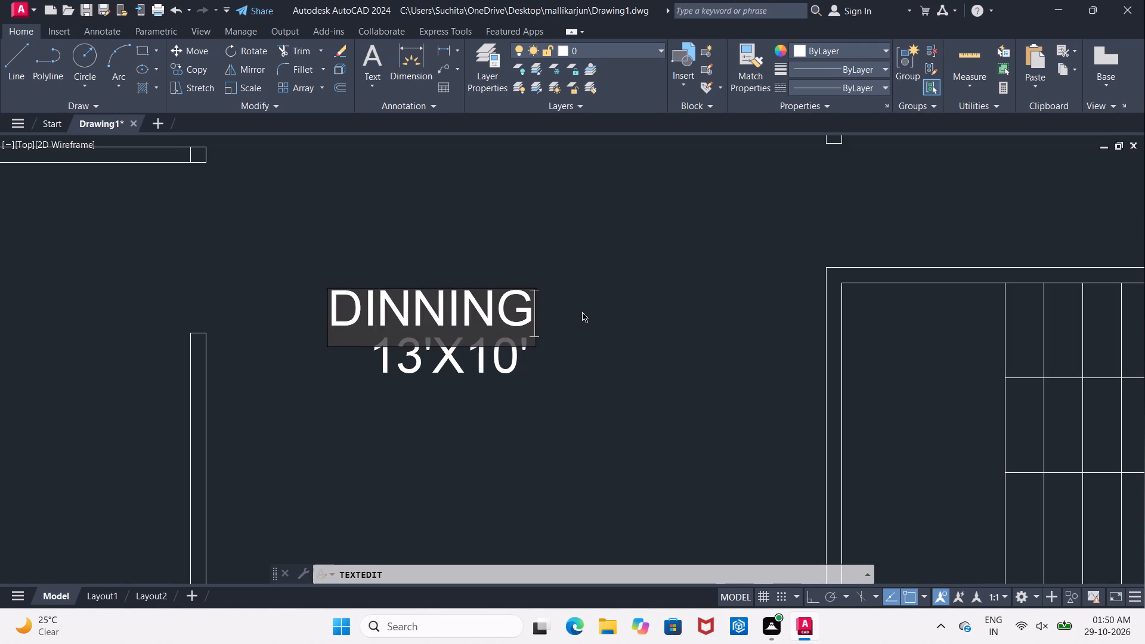
left_click_drag(528, 386, 519, 392)
Change the dimension text under DINNING to 13'4"X13'1", indented with one space, and end text editing.
left_click(478, 367)
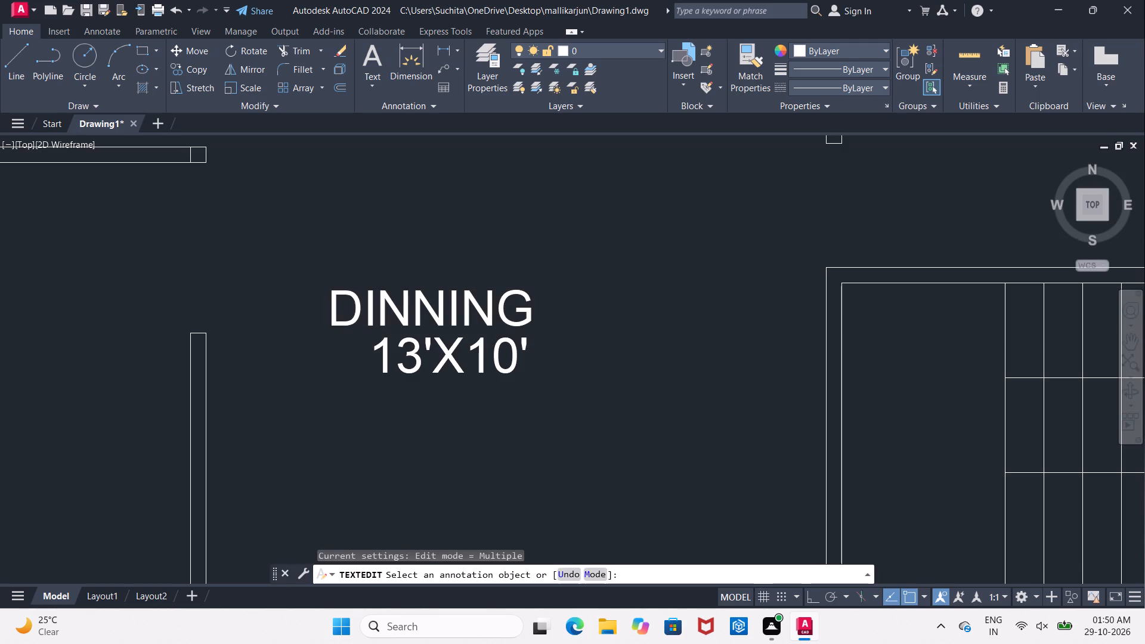
left_click(512, 367)
key("Right")
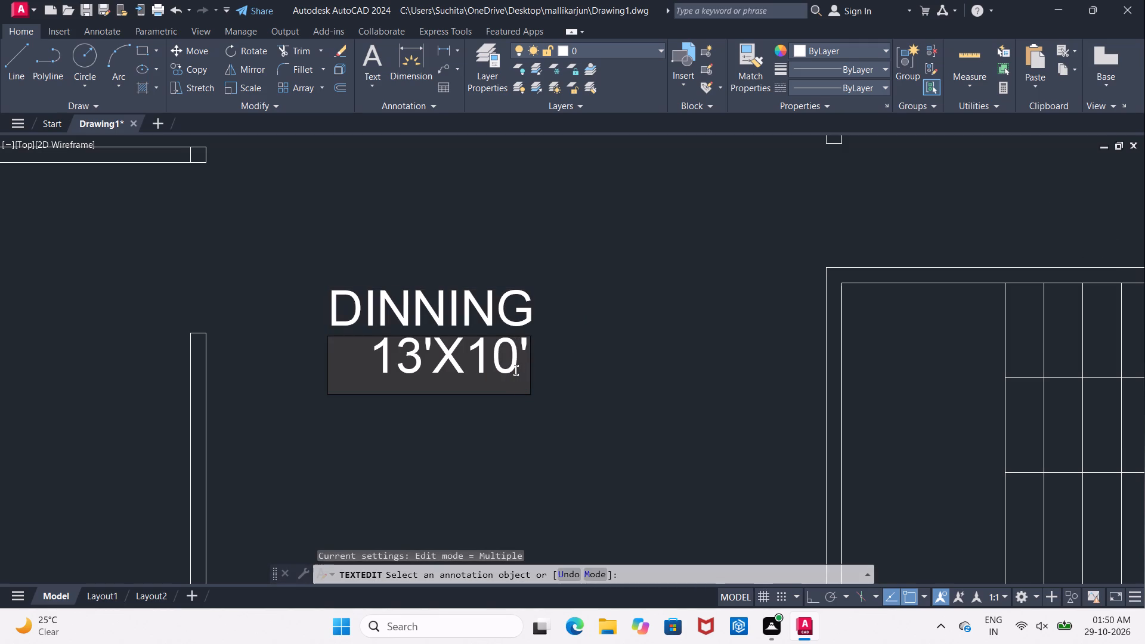
key("BackSpace")
key("BackSpace")
key("BackSpace")
key("BackSpace")
key("BackSpace")
key("BackSpace")
key("BackSpace")
key("BackSpace")
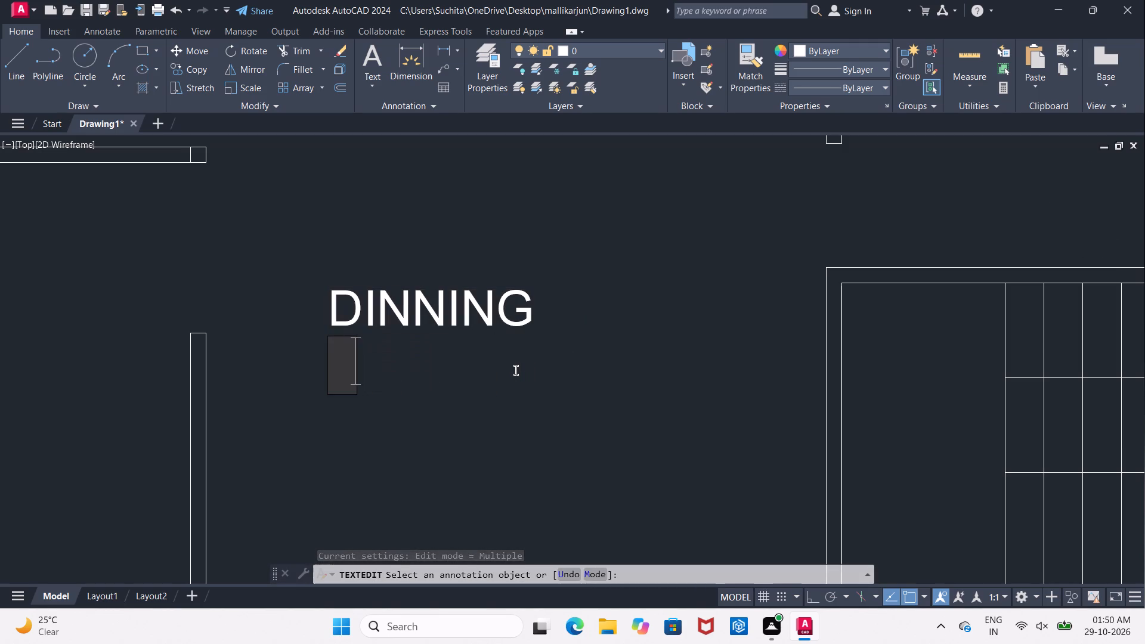
key("BackSpace")
type("13")
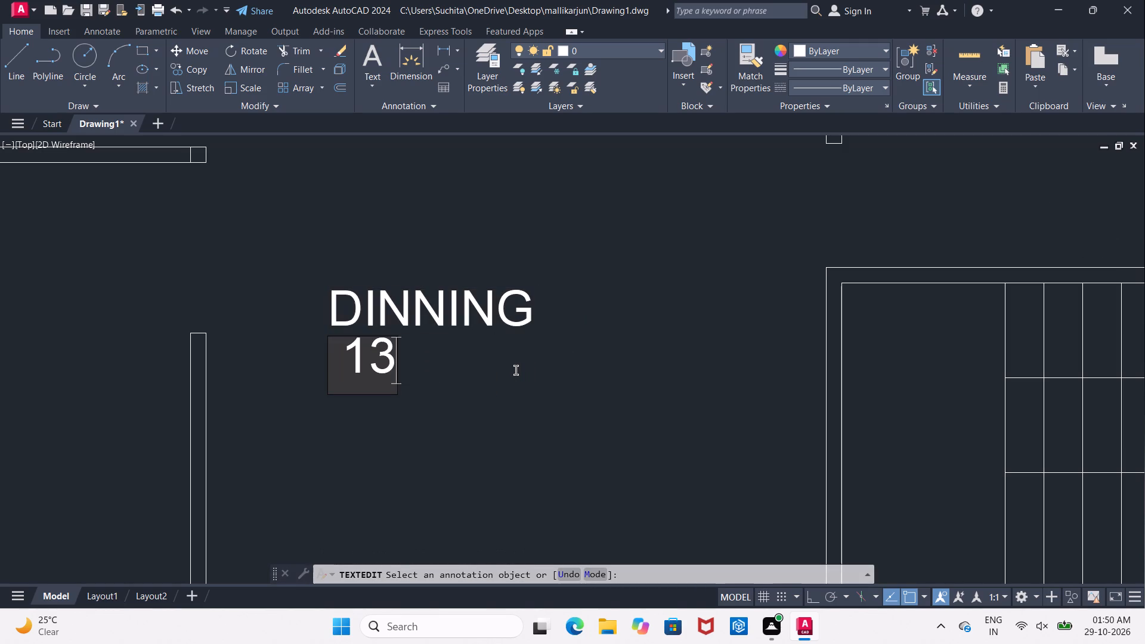
type("'4\"")
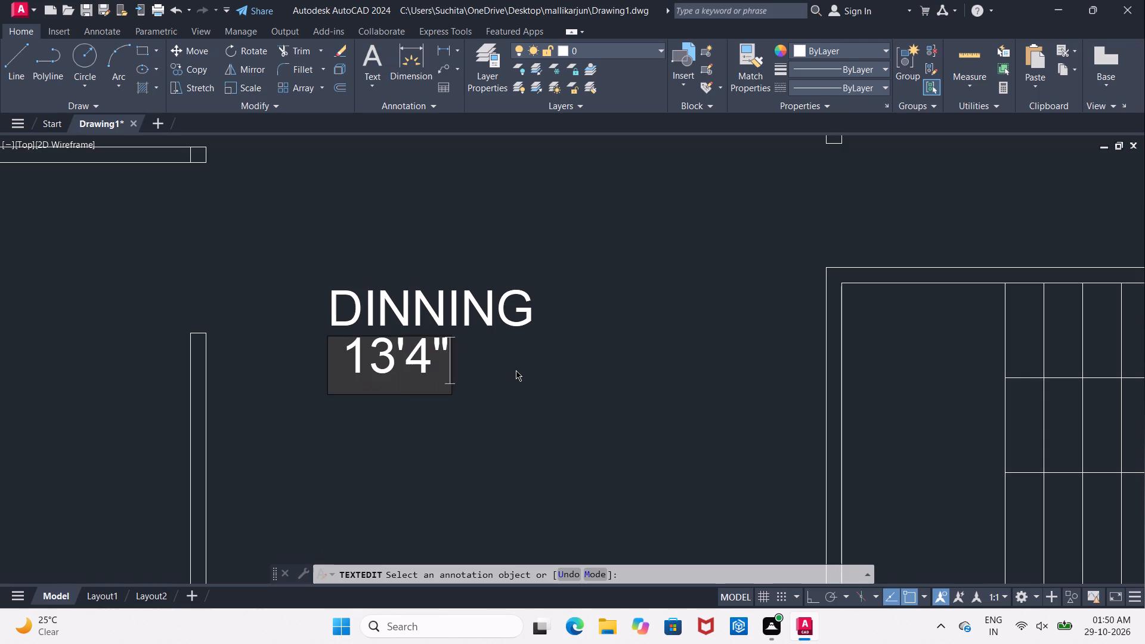
key("x")
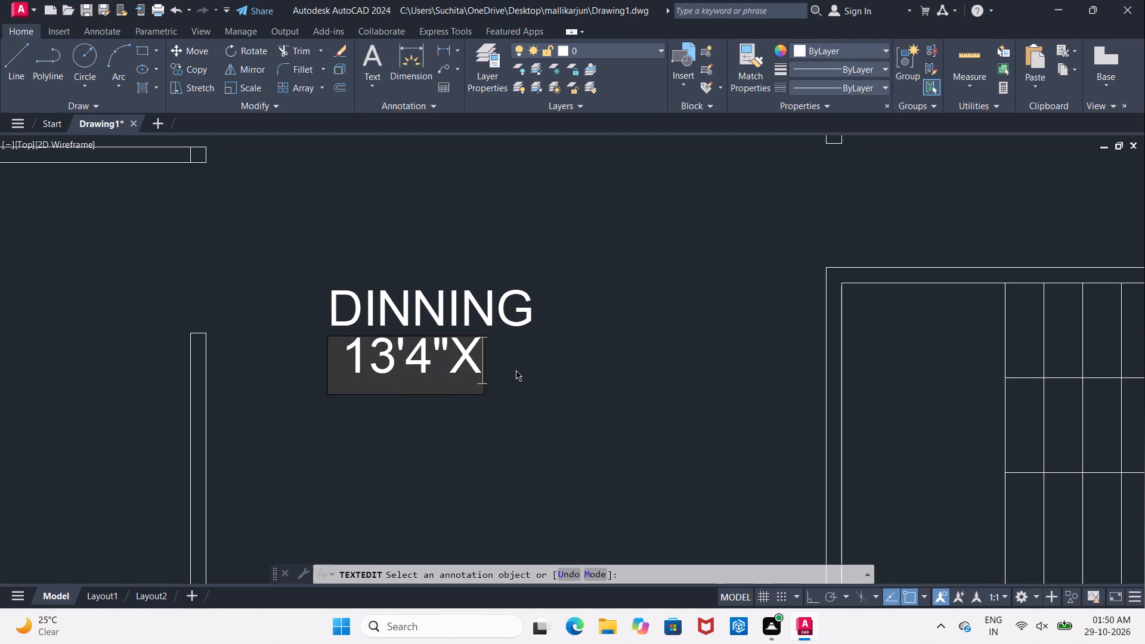
type("13")
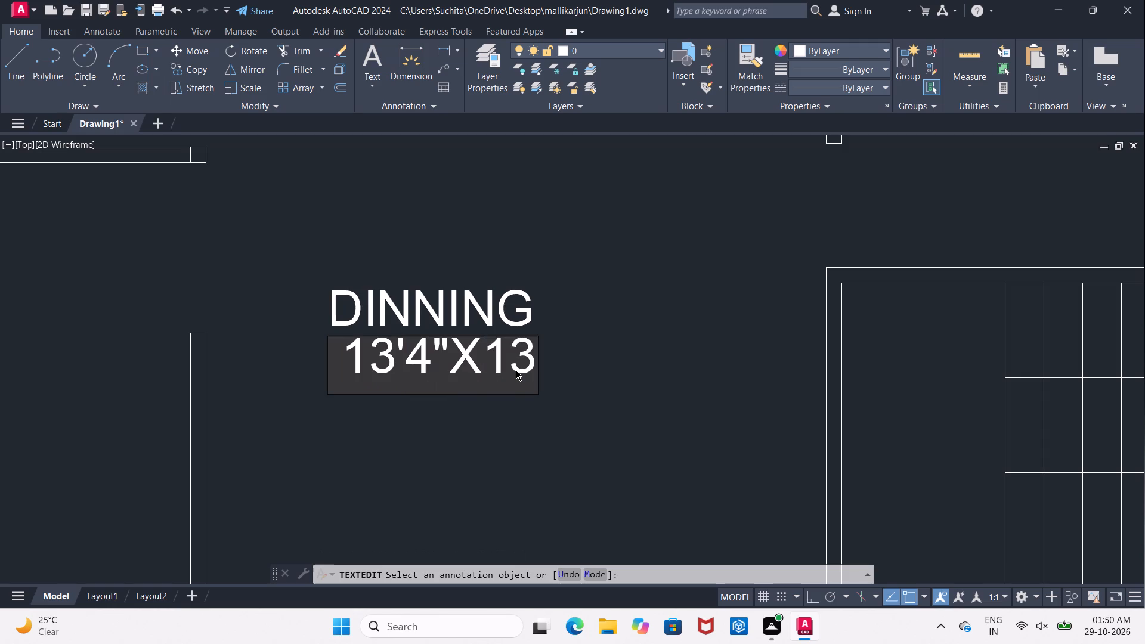
type("'1\"")
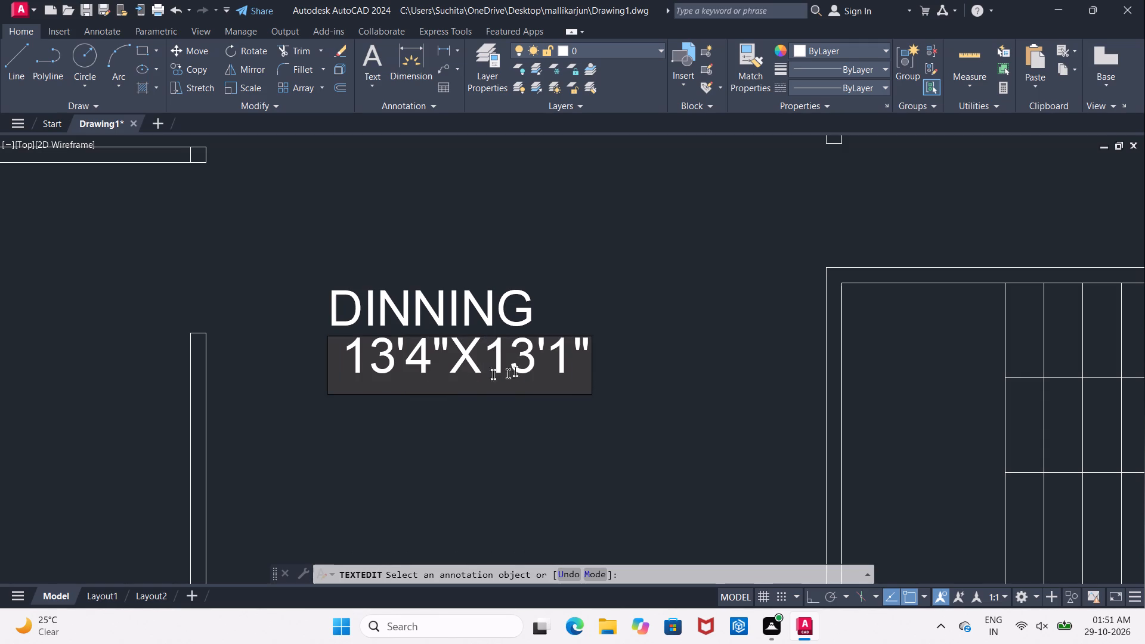
left_click(435, 436)
key("Escape")
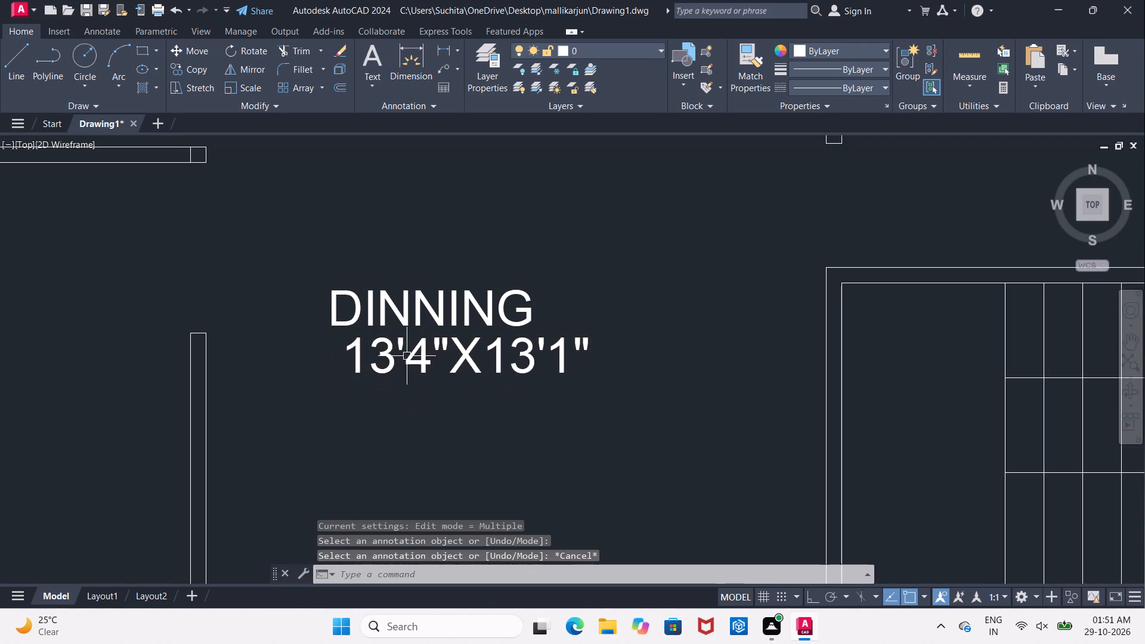
Move the DINNING text slightly to the right so it sits centred above its dimension line.
left_click(411, 306)
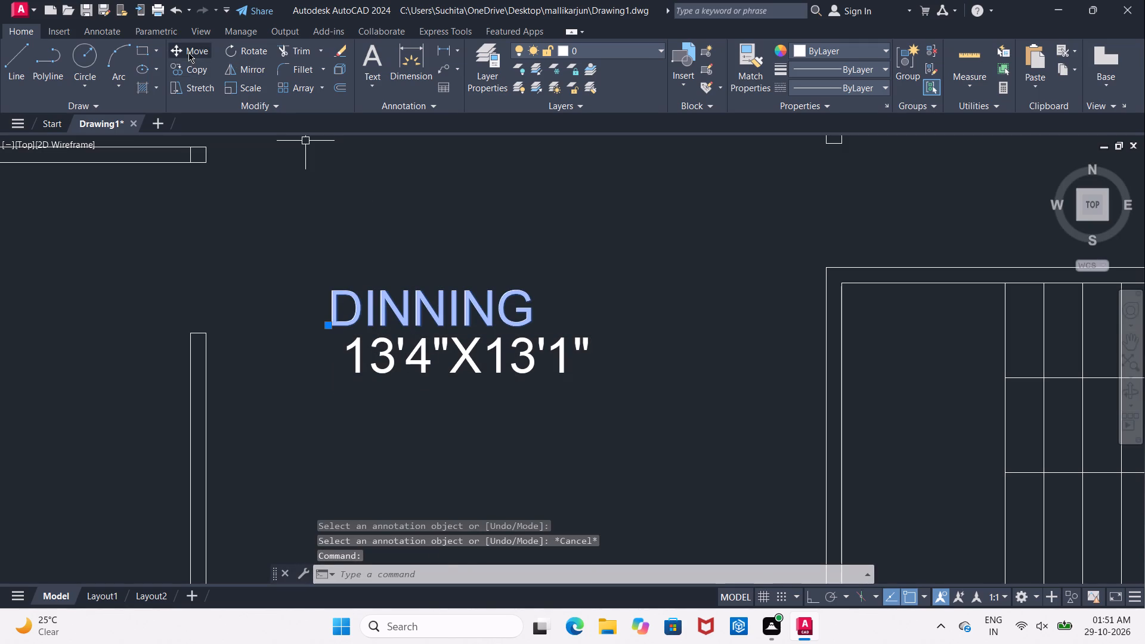
left_click(188, 52)
left_click(401, 321)
left_click(430, 320)
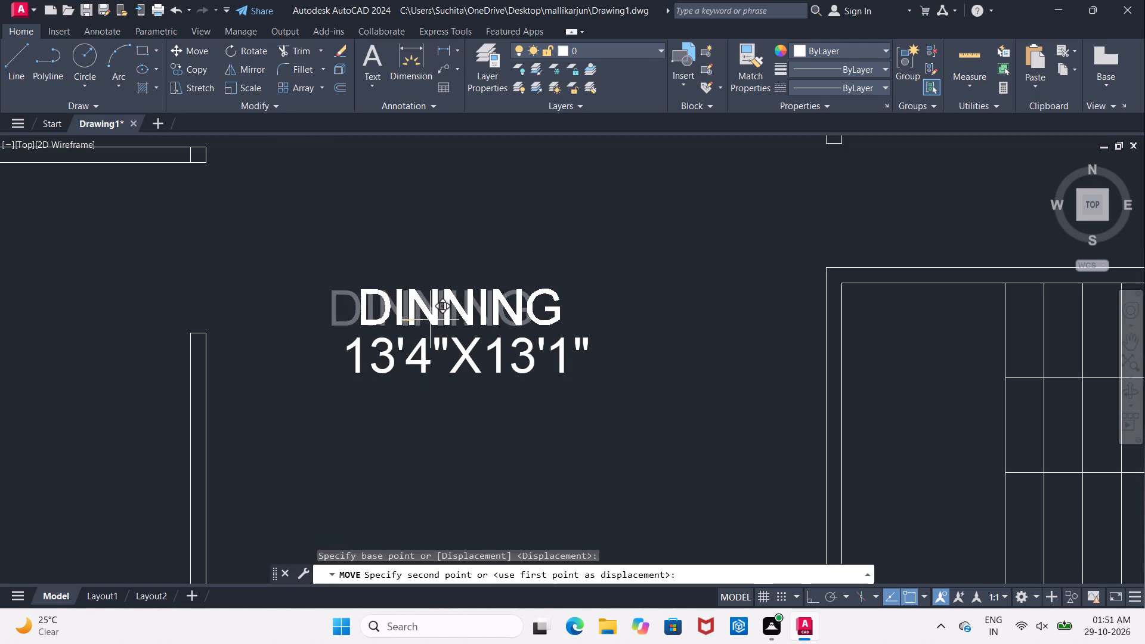
Move the upper-left bedroom's two-line label in the unfurnished plan down to just above the wall between the two left bedrooms.
scroll(430, 317, "down", 4)
middle_click_drag(568, 291, 486, 267)
scroll(485, 268, "down", 1)
middle_click_drag(748, 255, 589, 264)
scroll(755, 250, "up", 3)
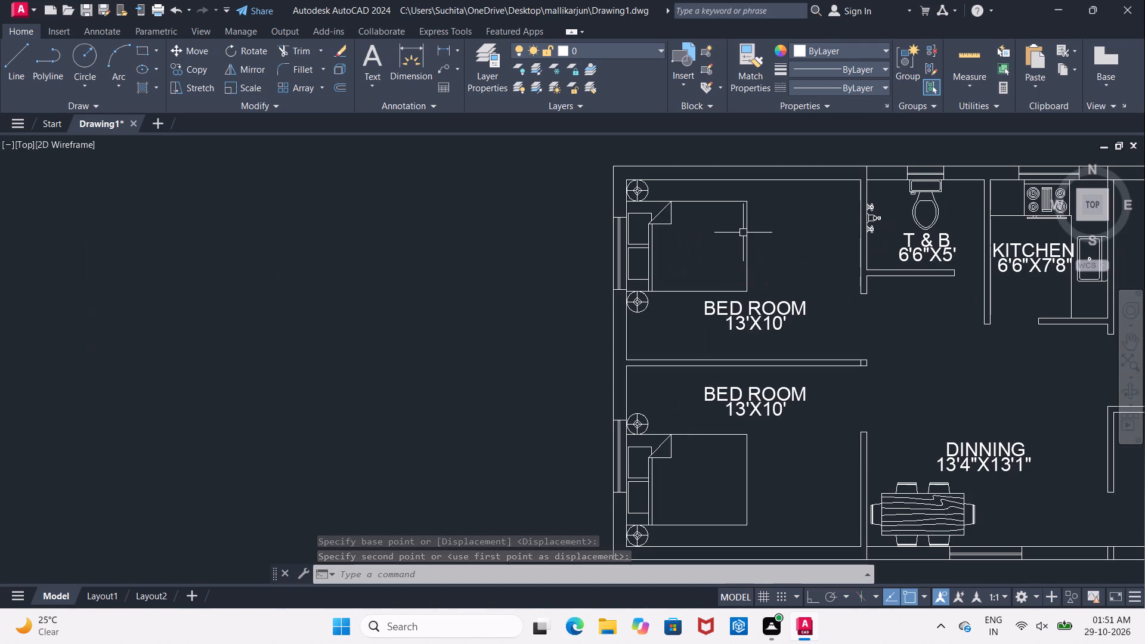
scroll(751, 237, "down", 3)
scroll(181, 237, "up", 3)
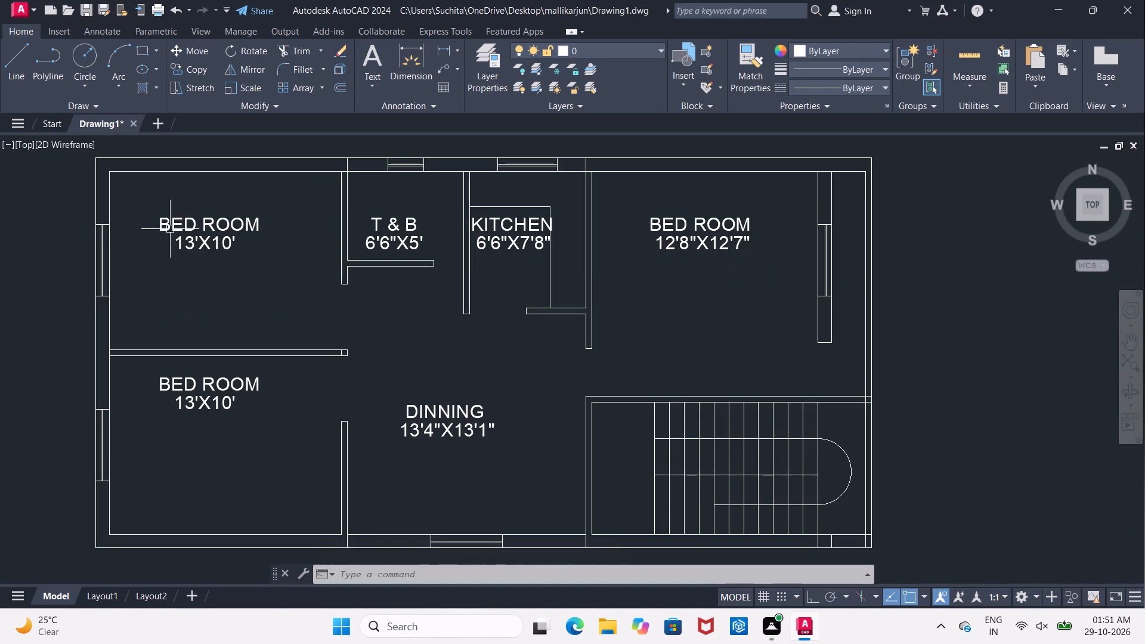
left_click_drag(148, 213, 154, 219)
left_click(264, 267)
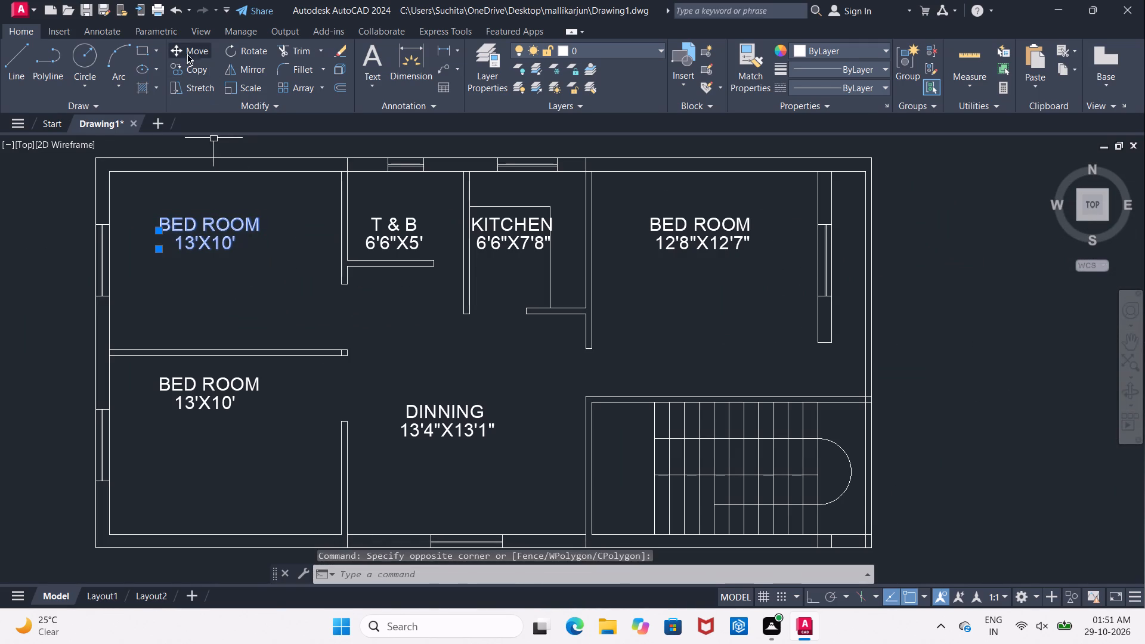
left_click(187, 52)
left_click(277, 227)
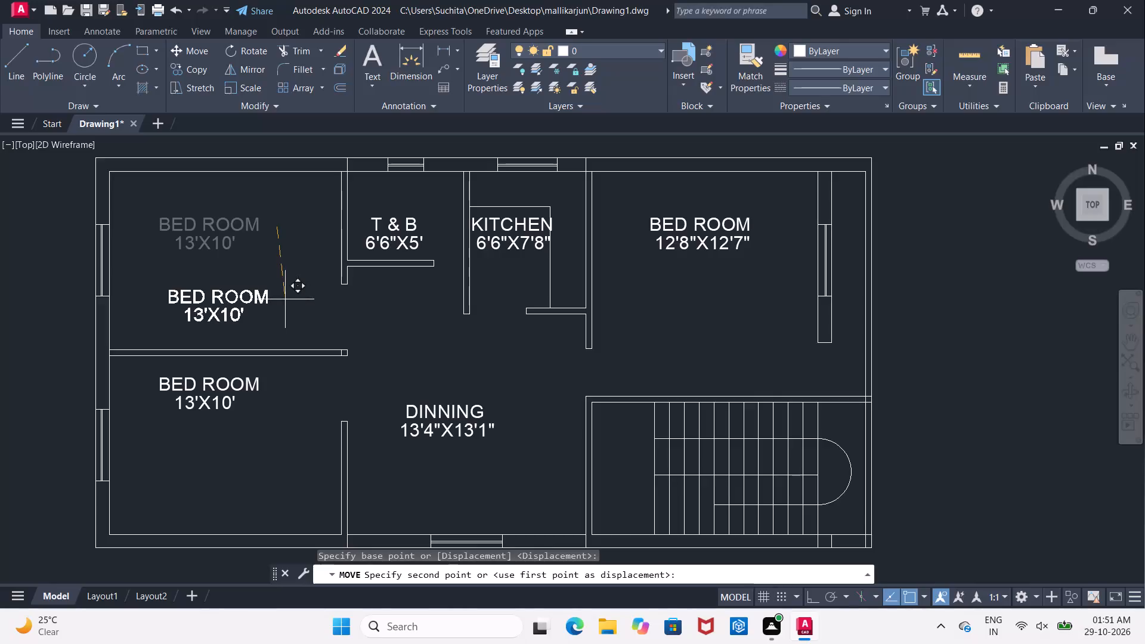
left_click(285, 312)
Copy the bed and its two bedside tables from the furnished plan's upper-left bedroom straight across, with Ortho on, into the unfurnished plan's upper-left bedroom.
scroll(288, 305, "down", 3)
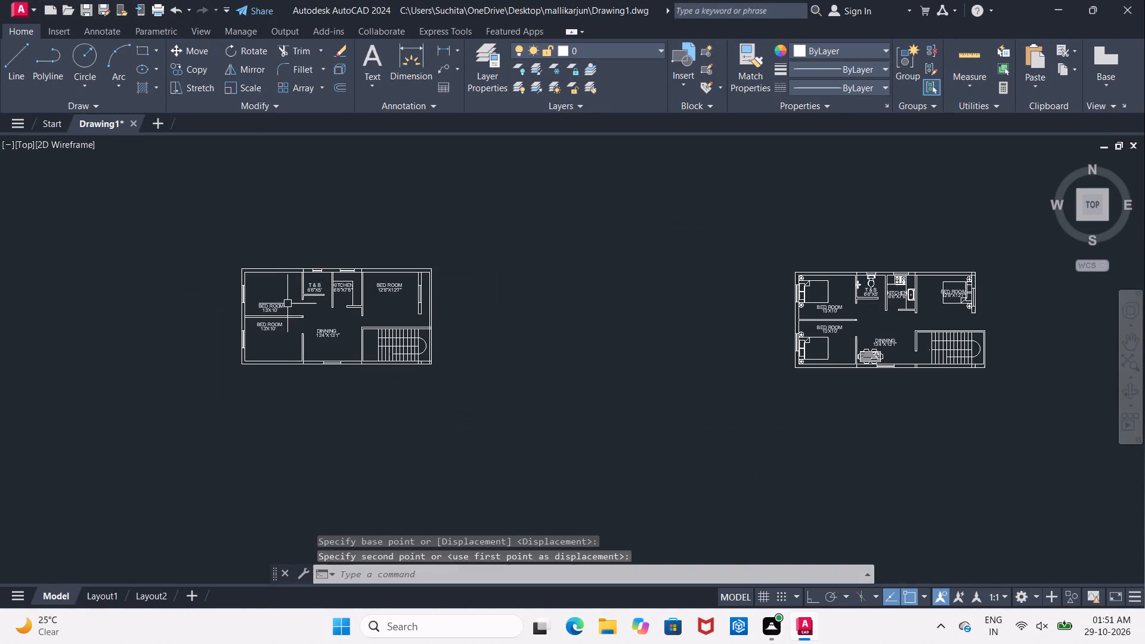
middle_click_drag(435, 290, 377, 298)
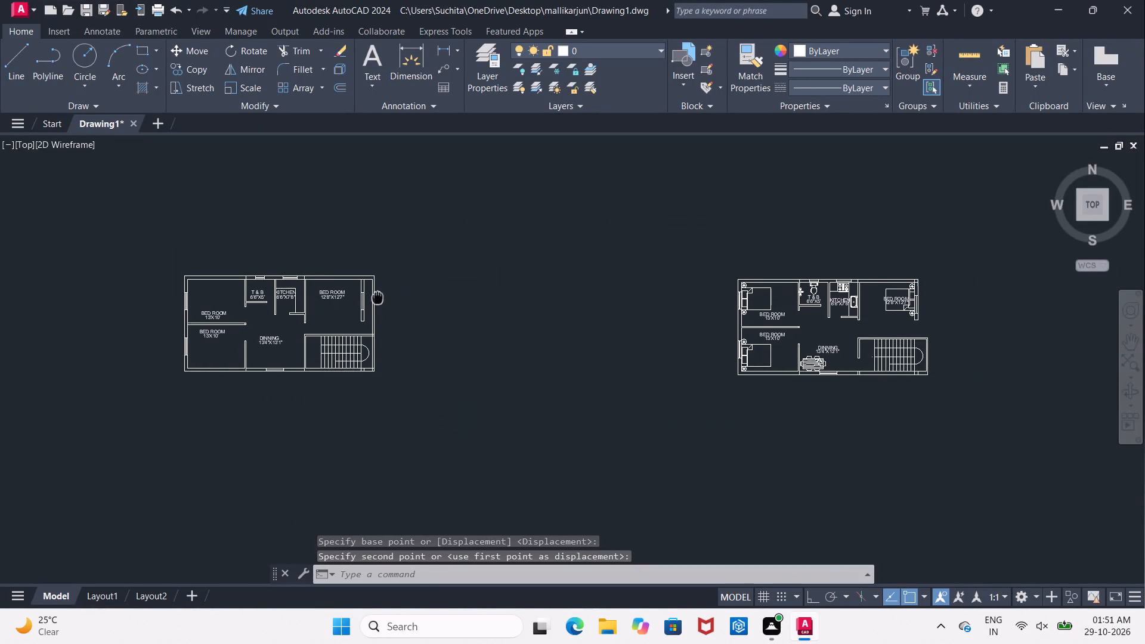
middle_click_drag(390, 295, 374, 291)
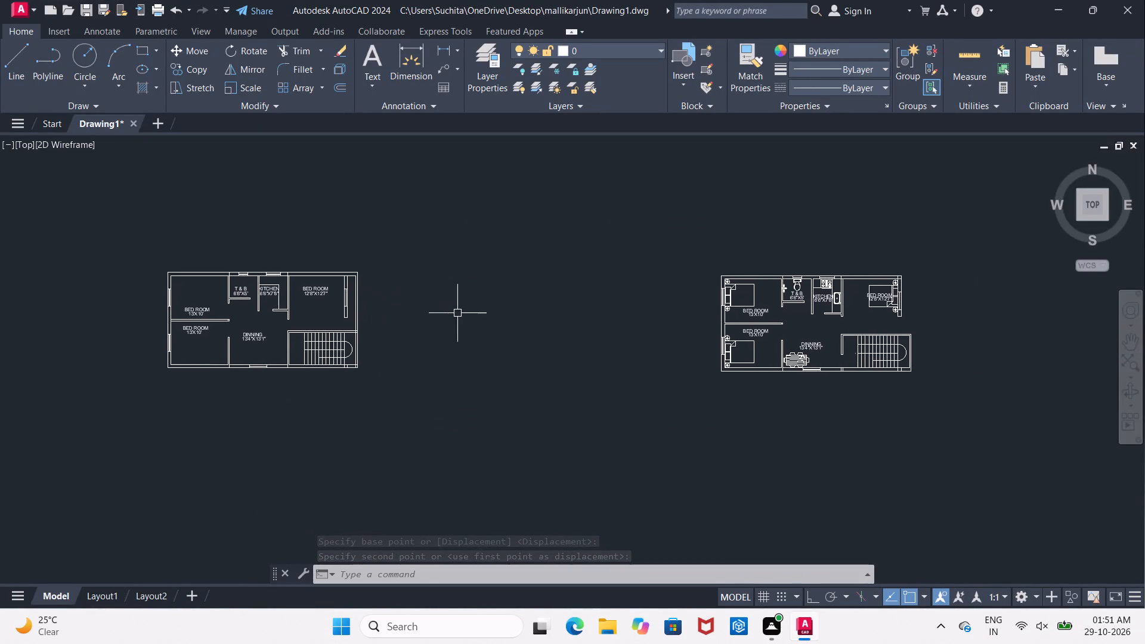
middle_click_drag(451, 314, 425, 267)
scroll(428, 288, "up", 1)
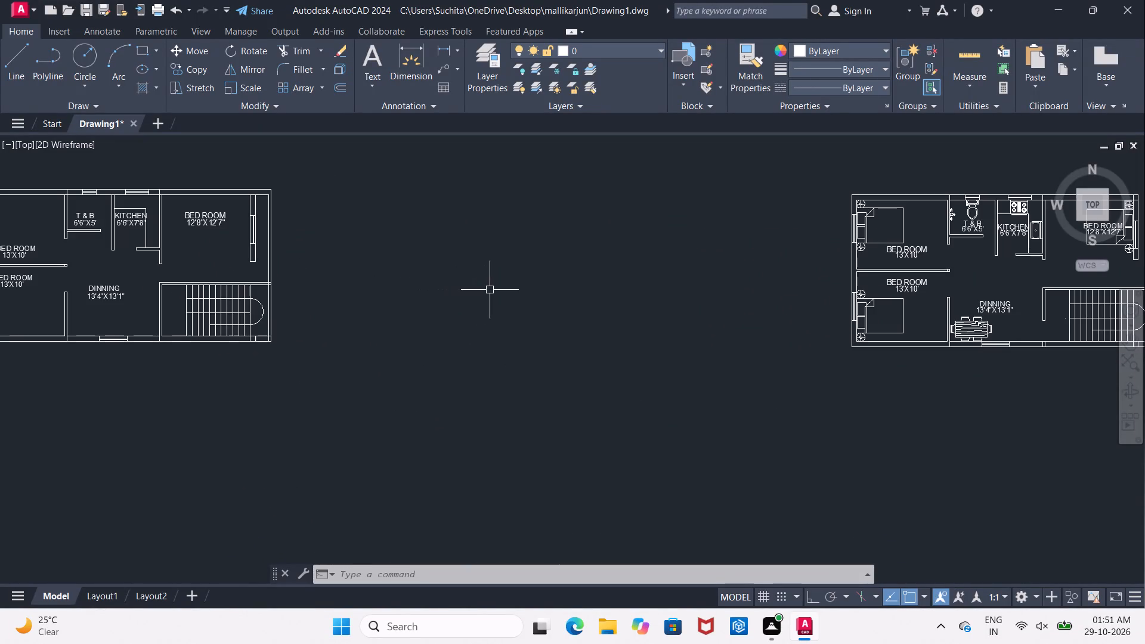
middle_click_drag(842, 216, 589, 266)
scroll(598, 268, "up", 1)
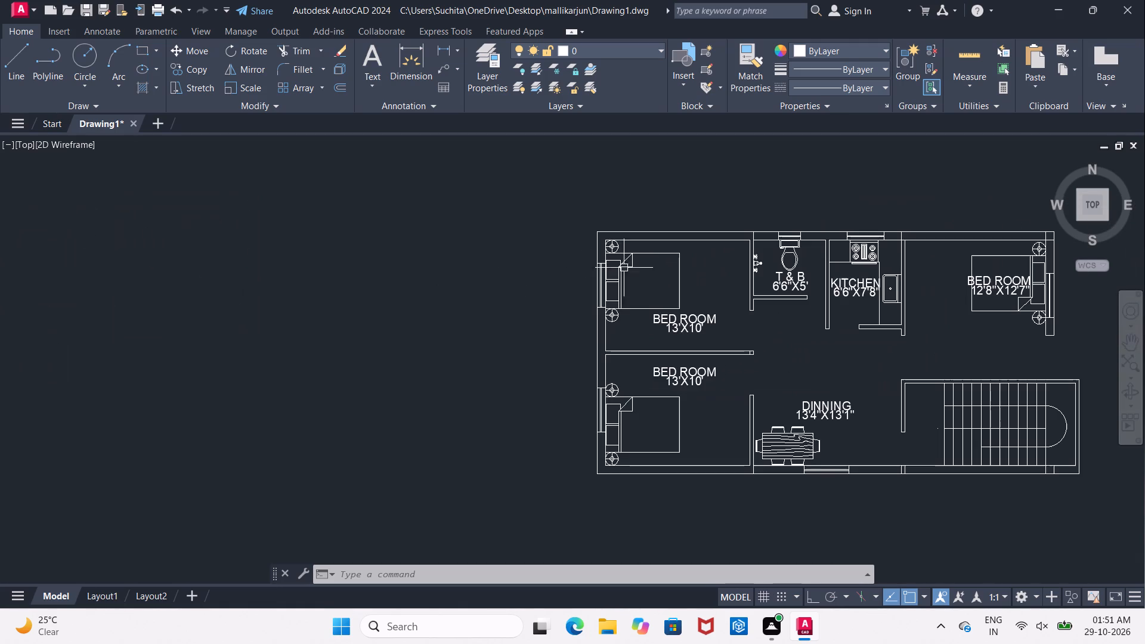
left_click(678, 287)
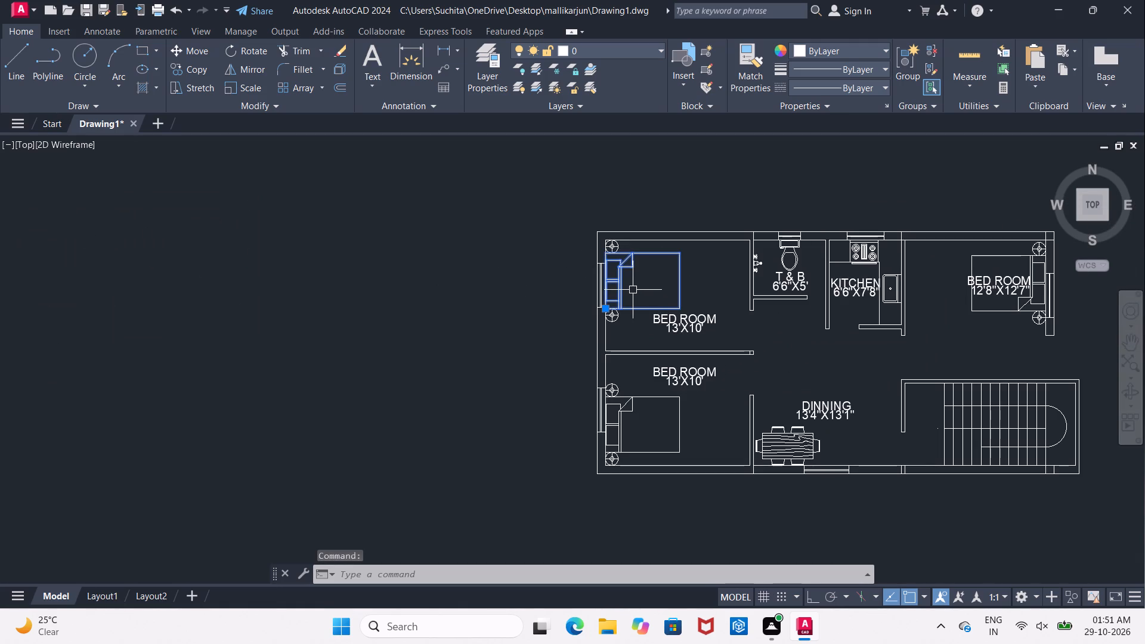
scroll(633, 290, "up", 2)
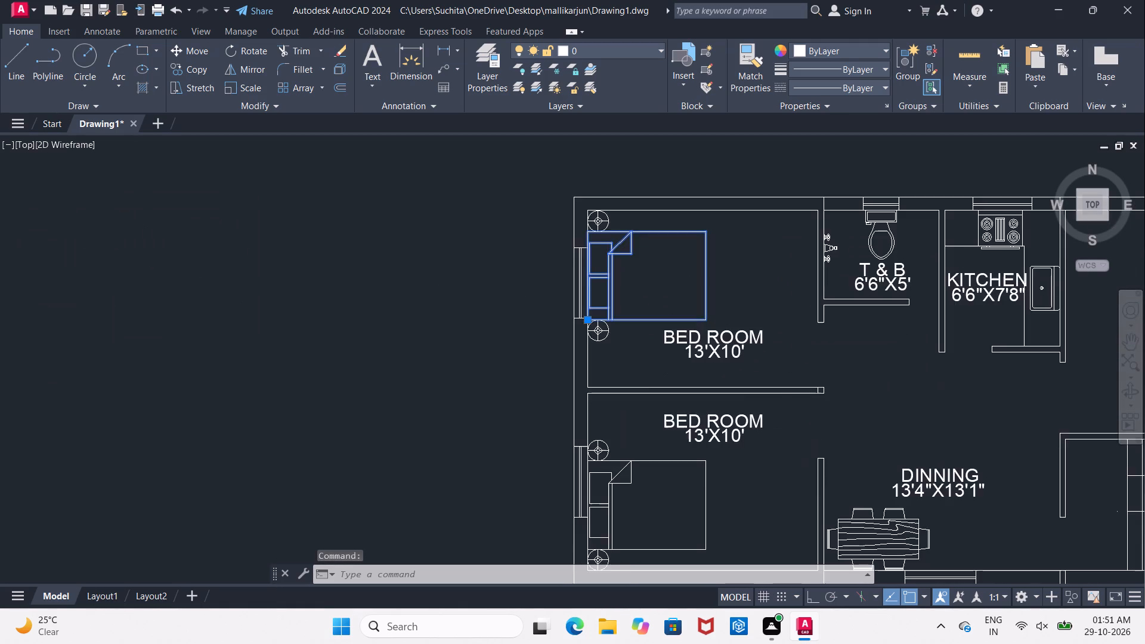
left_click(590, 188)
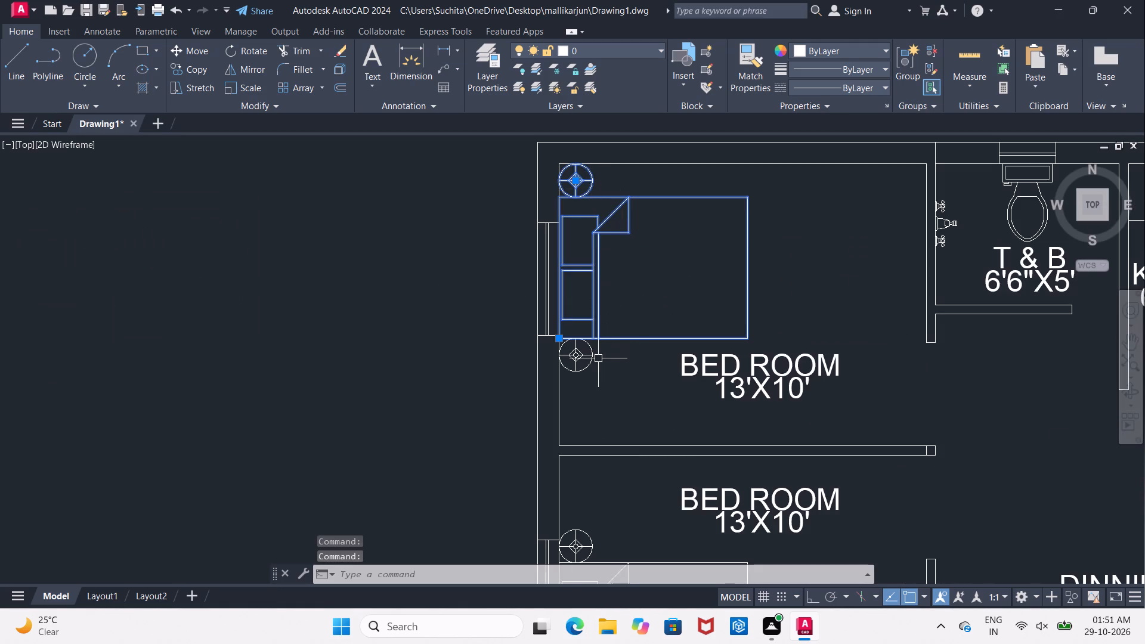
left_click(593, 360)
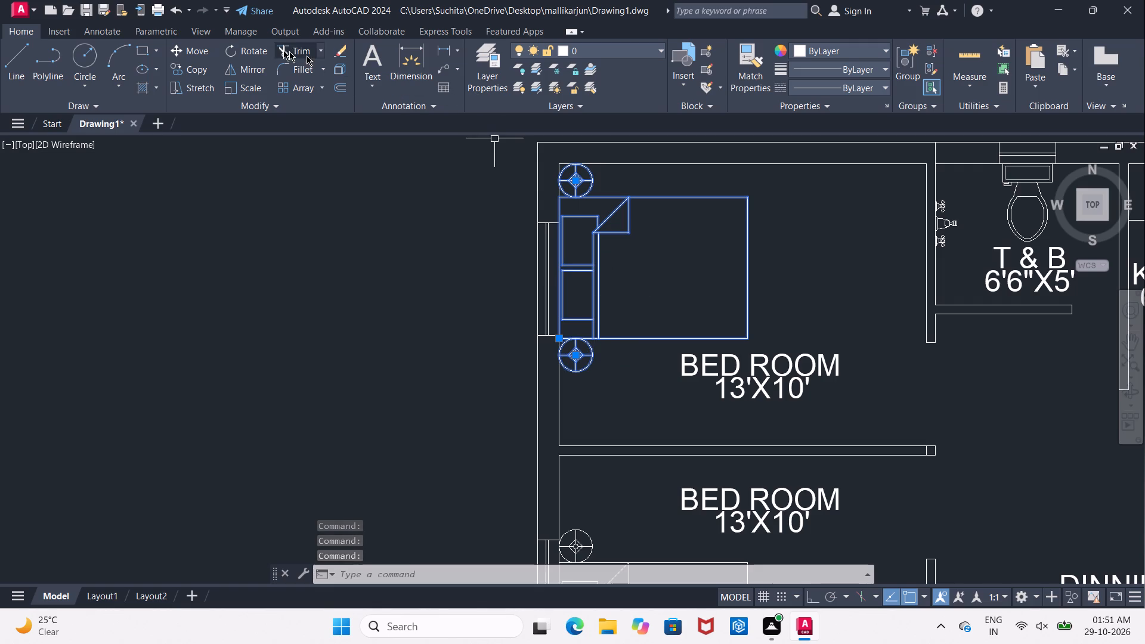
left_click(203, 70)
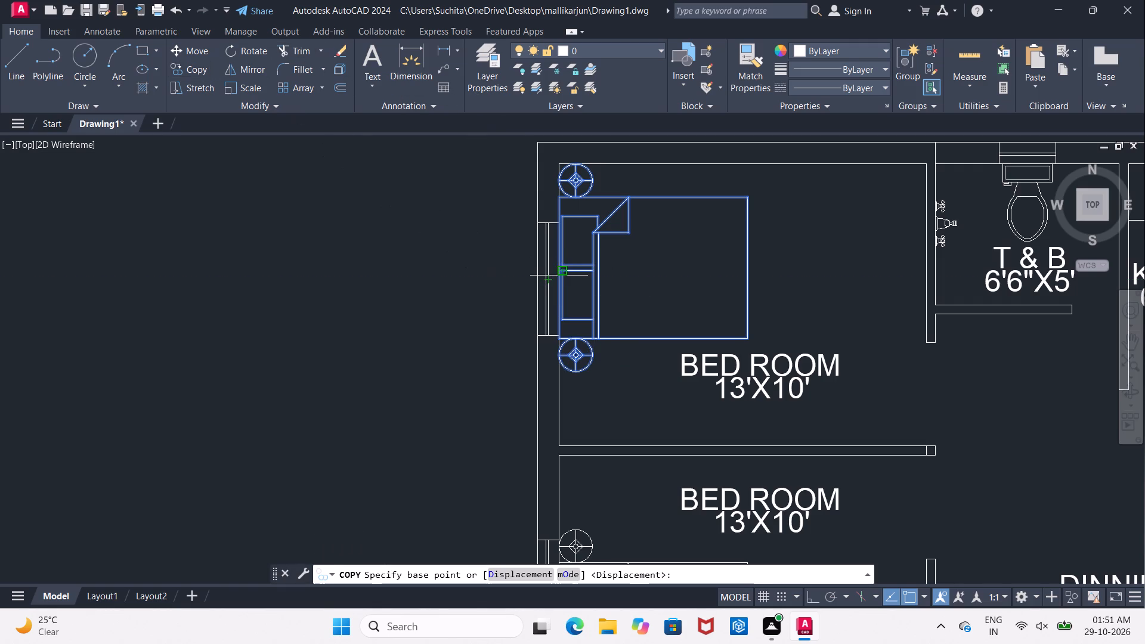
scroll(559, 275, "up", 2)
left_click(559, 261)
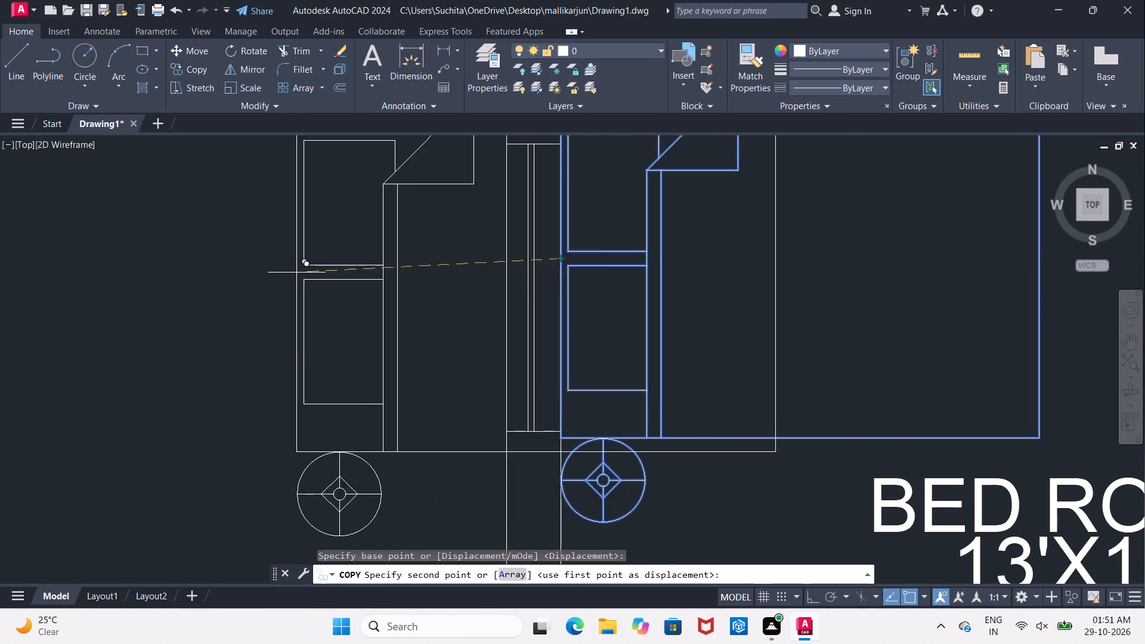
scroll(304, 273, "down", 4)
middle_click_drag(230, 282, 534, 285)
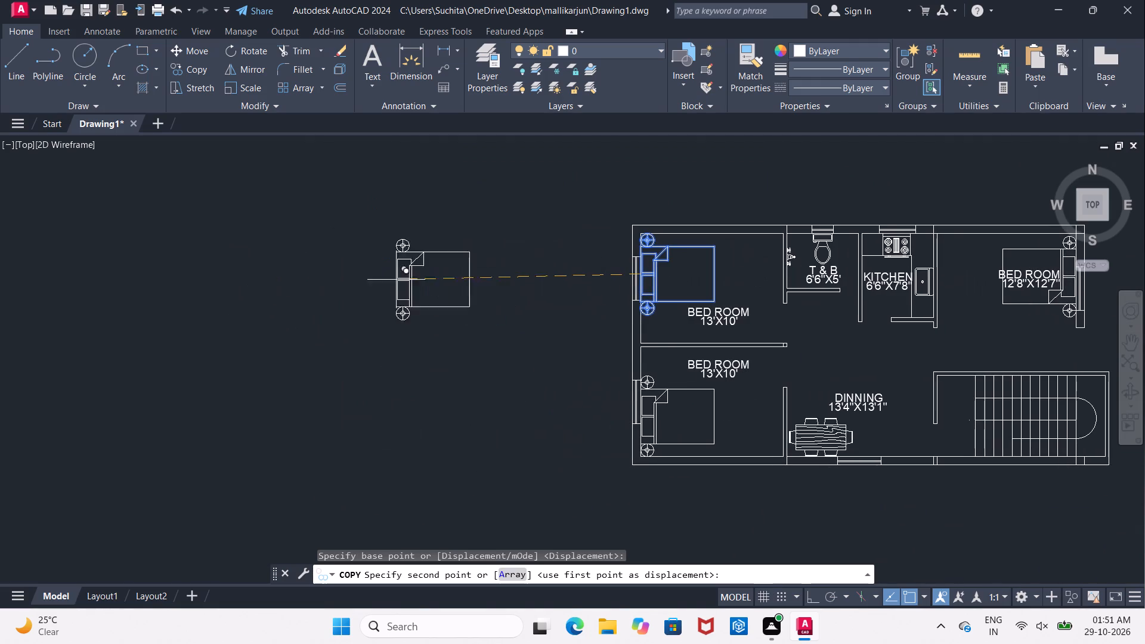
middle_click_drag(249, 289, 397, 282)
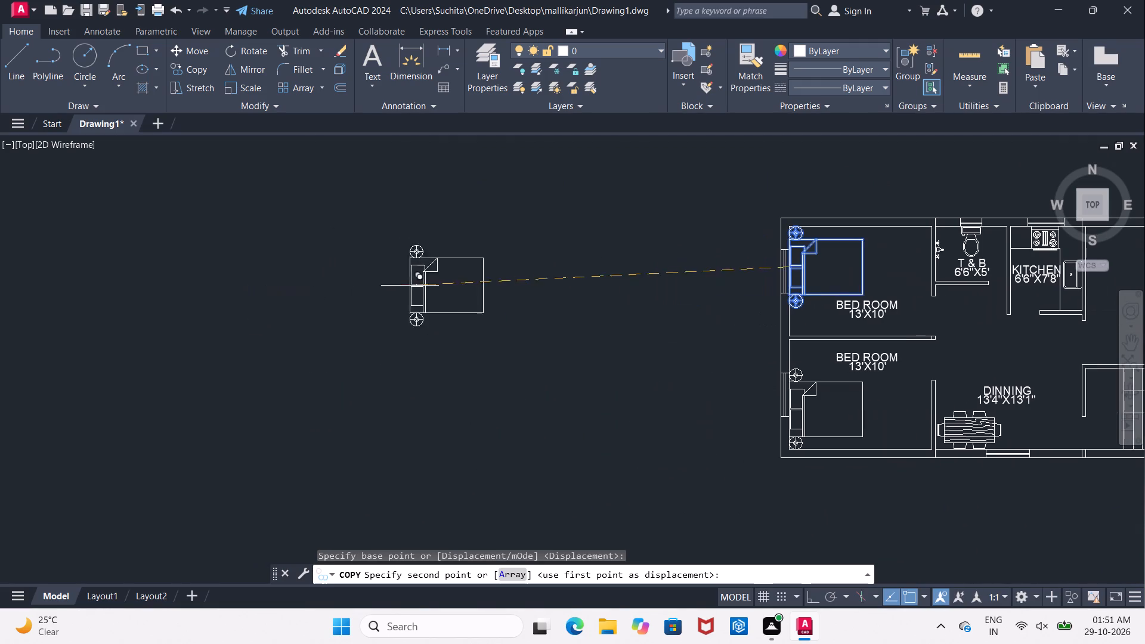
left_click(813, 597)
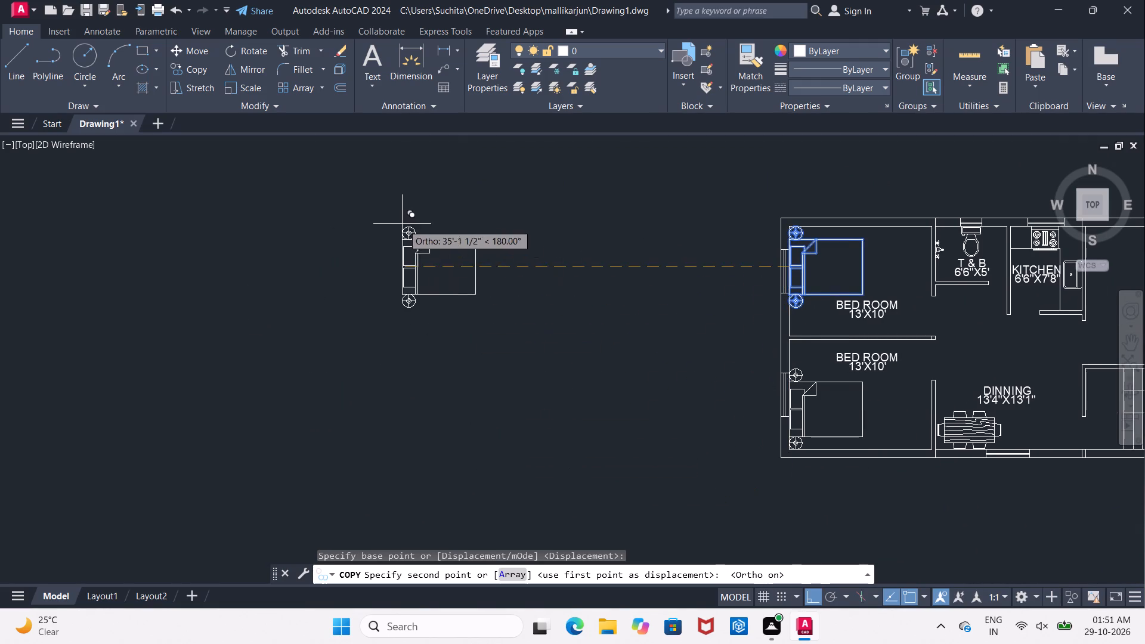
middle_click_drag(407, 228, 708, 255)
scroll(709, 247, "down", 2)
scroll(343, 256, "up", 2)
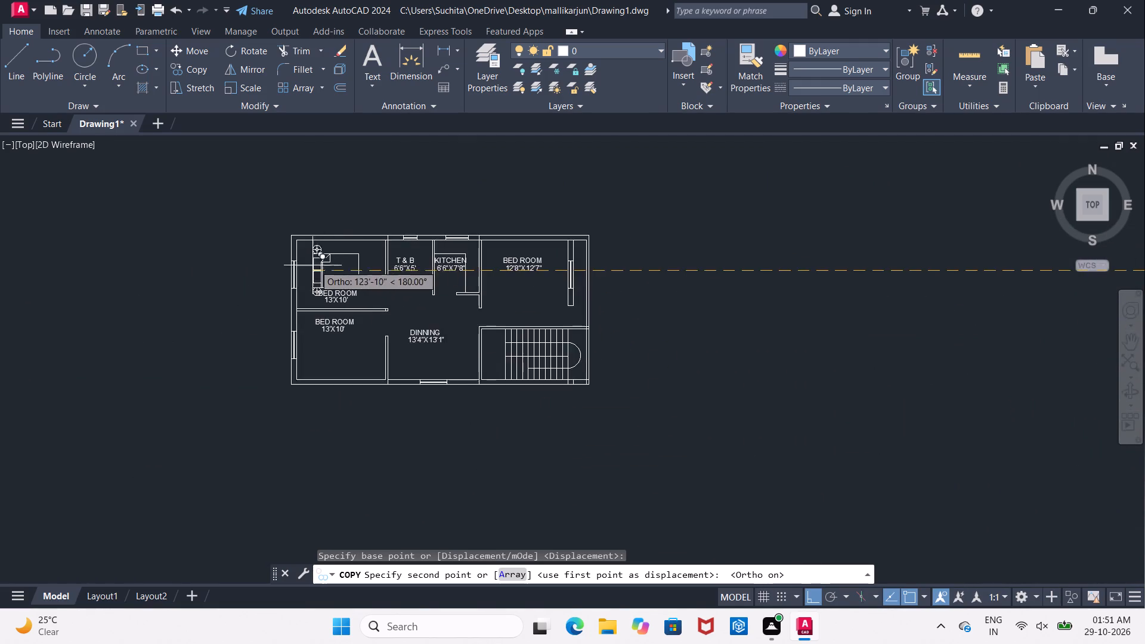
scroll(312, 266, "up", 4)
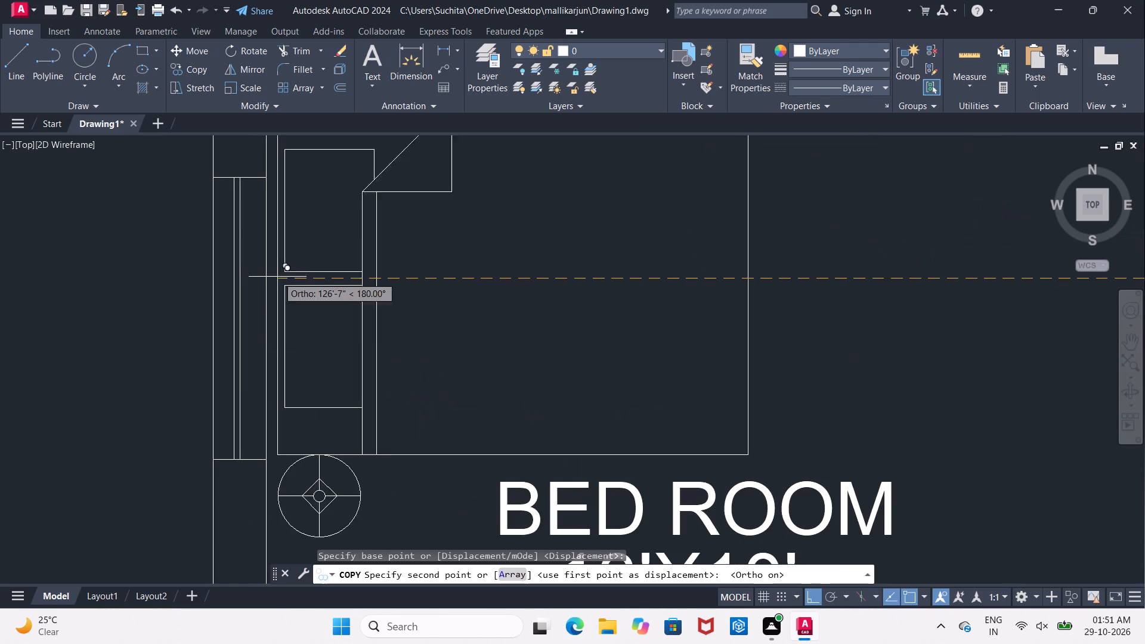
left_click(289, 281)
key("Escape")
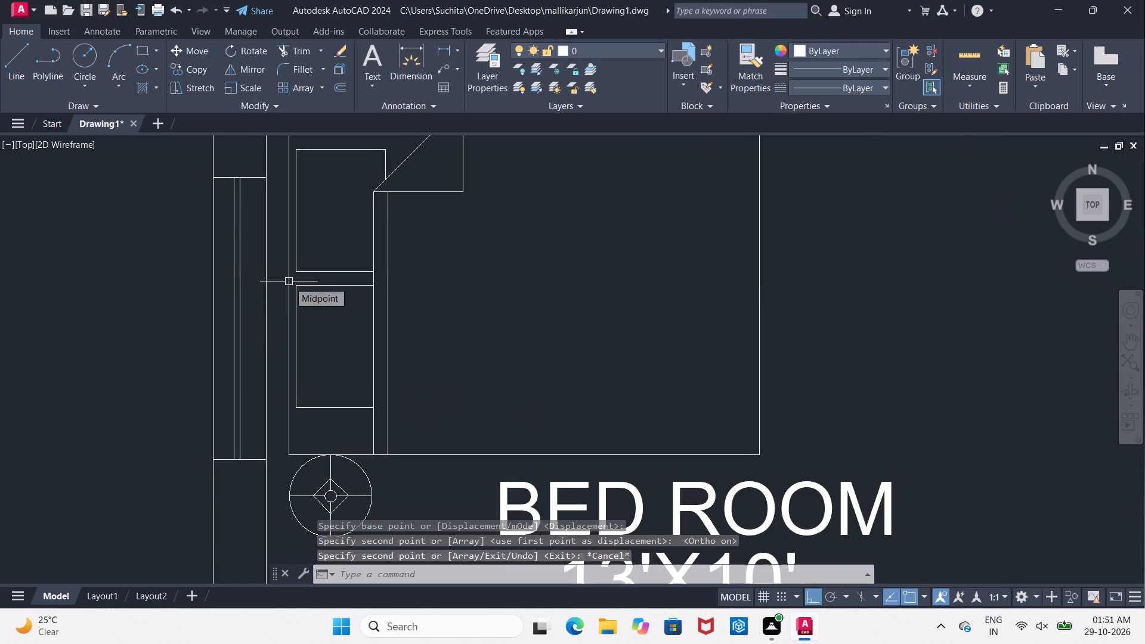
Move the copied bed and both bedside tables by the headboard's midpoint onto the inner face of the upper-left bedroom's window wall.
scroll(292, 281, "down", 2)
left_click(292, 185)
left_click(330, 209)
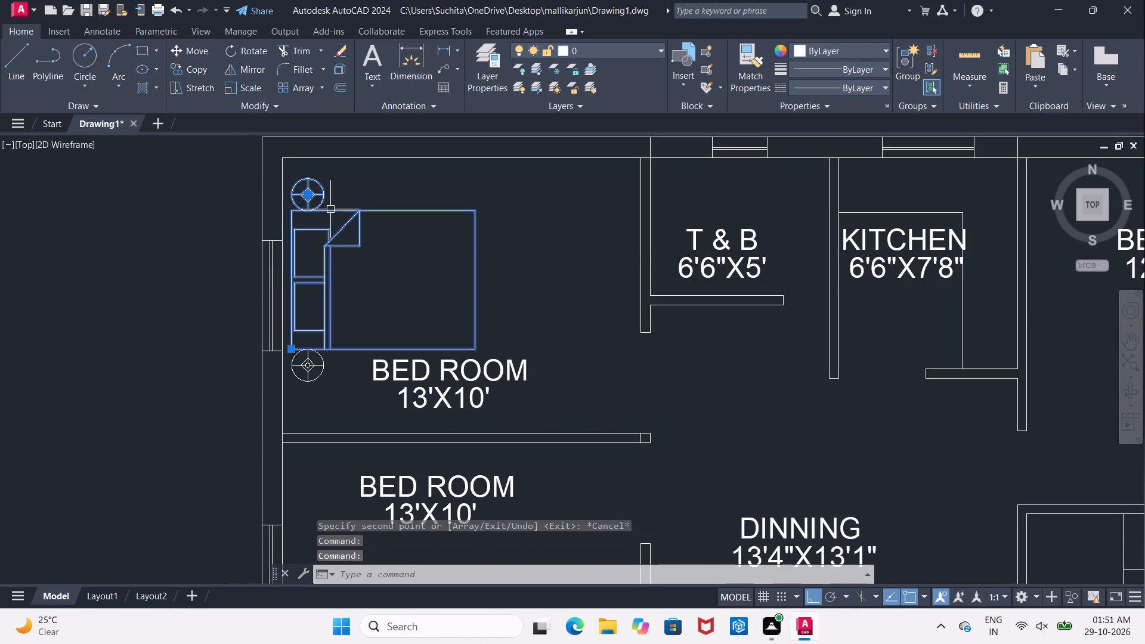
left_click(300, 380)
scroll(293, 298, "up", 1)
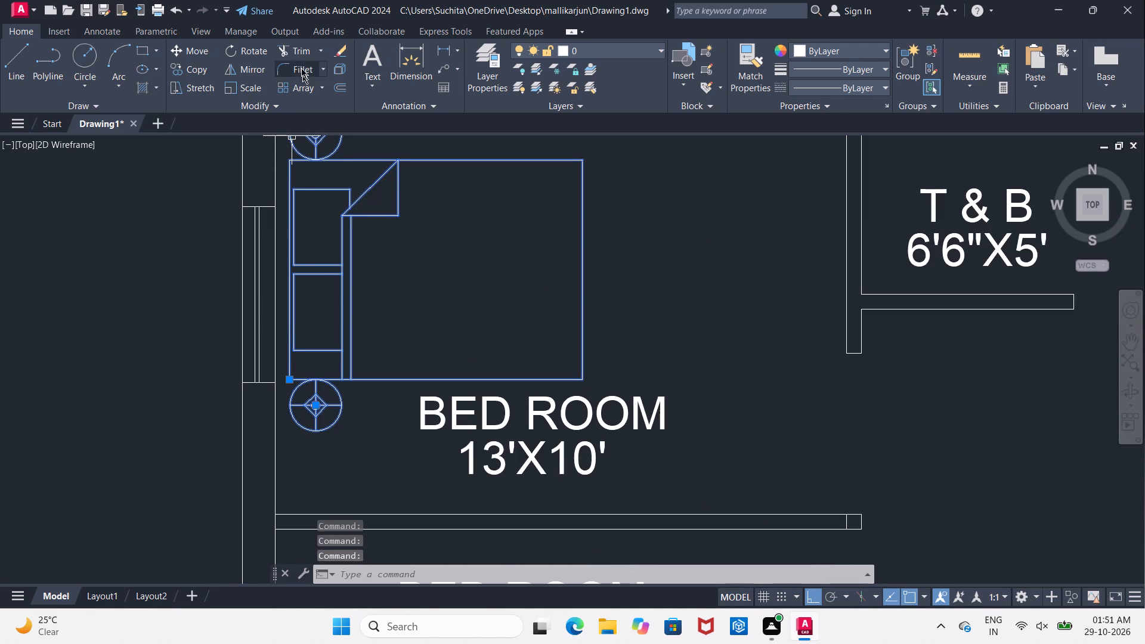
left_click(181, 53)
scroll(292, 280, "up", 2)
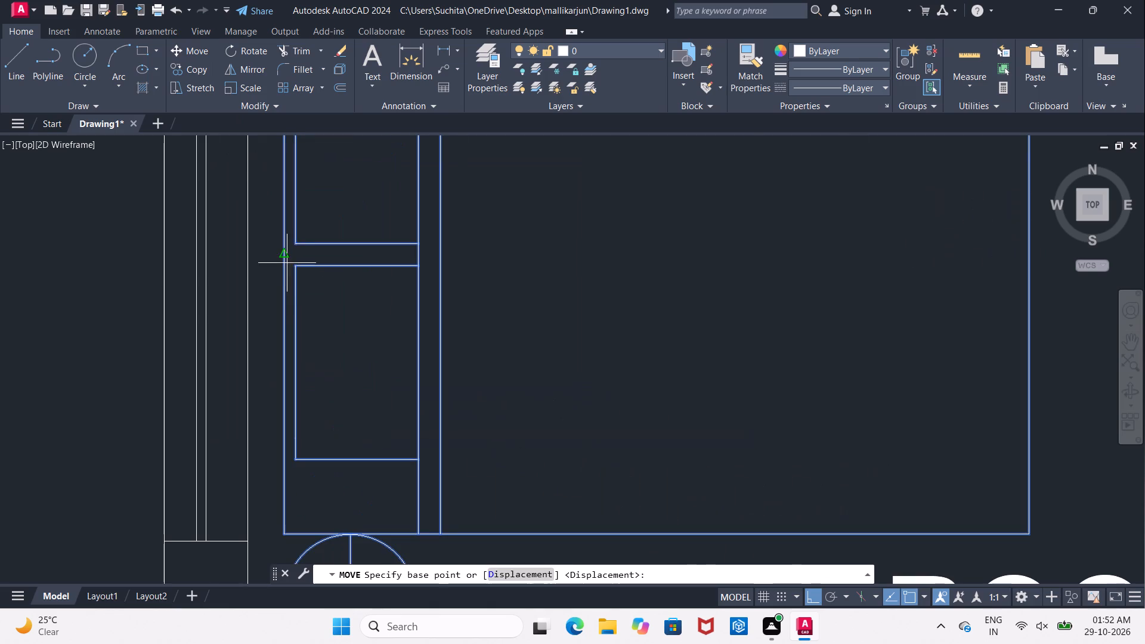
left_click(284, 259)
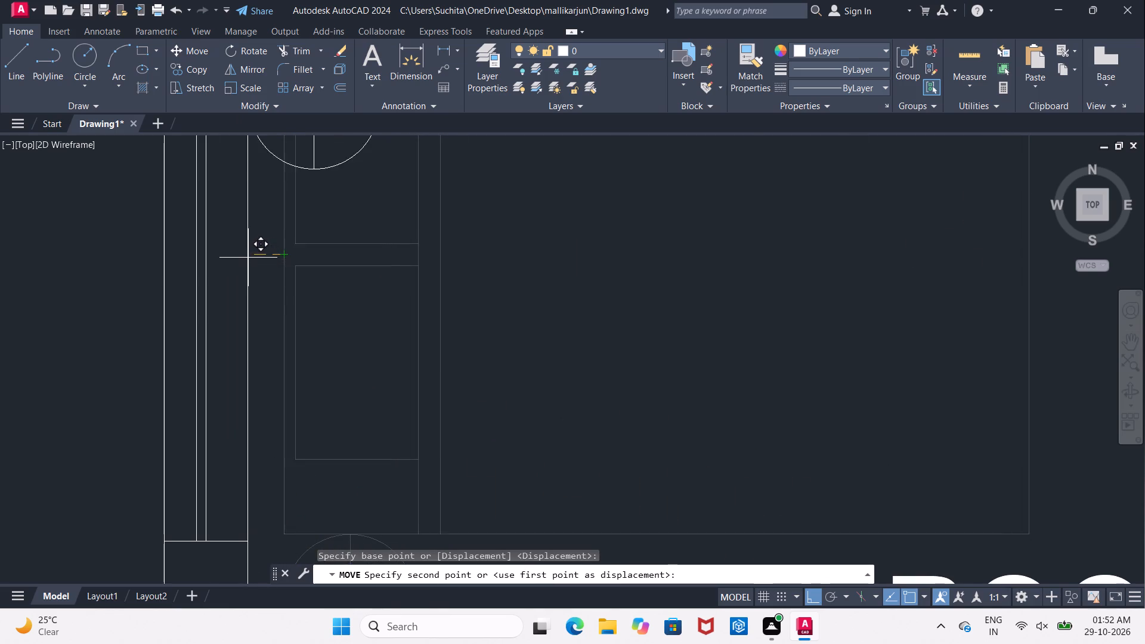
scroll(247, 258, "down", 3)
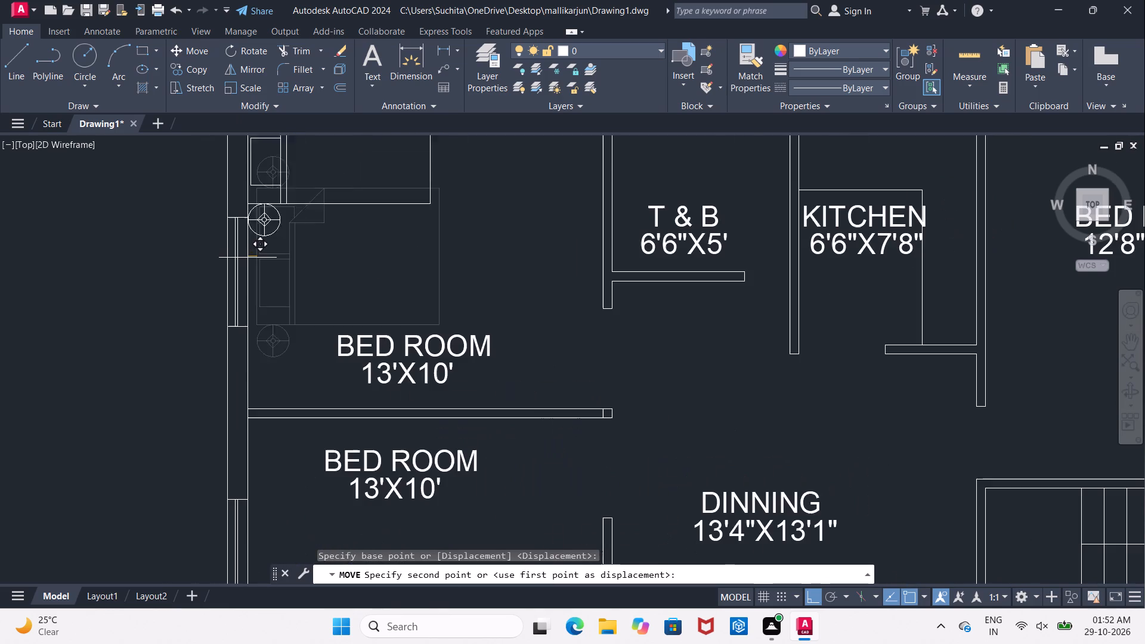
scroll(247, 258, "down", 1)
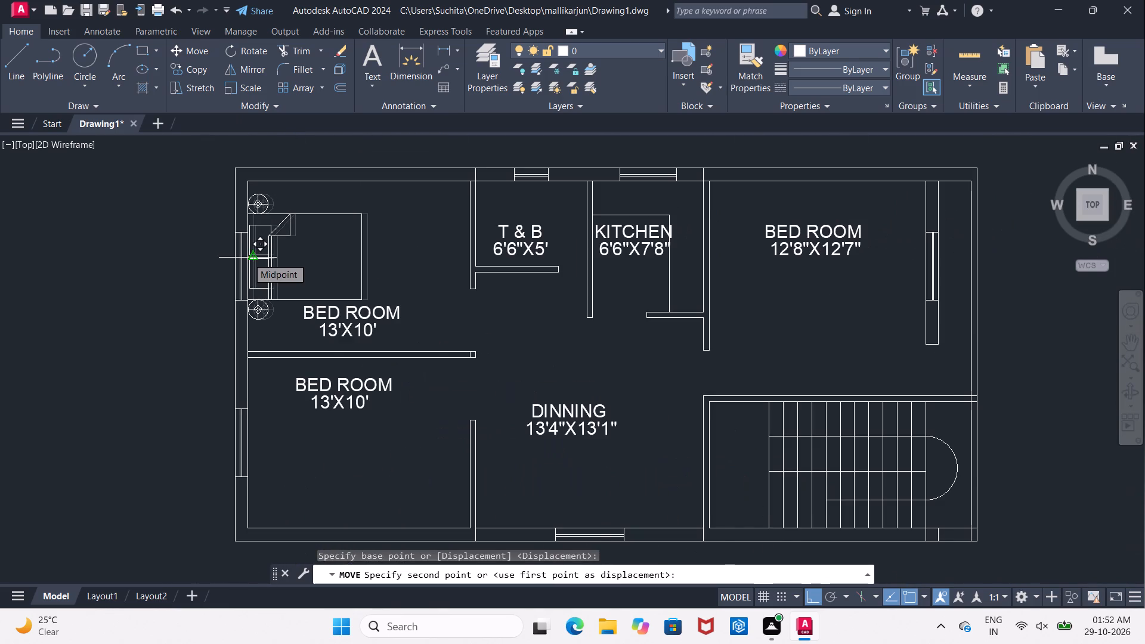
scroll(247, 258, "up", 1)
left_click(247, 258)
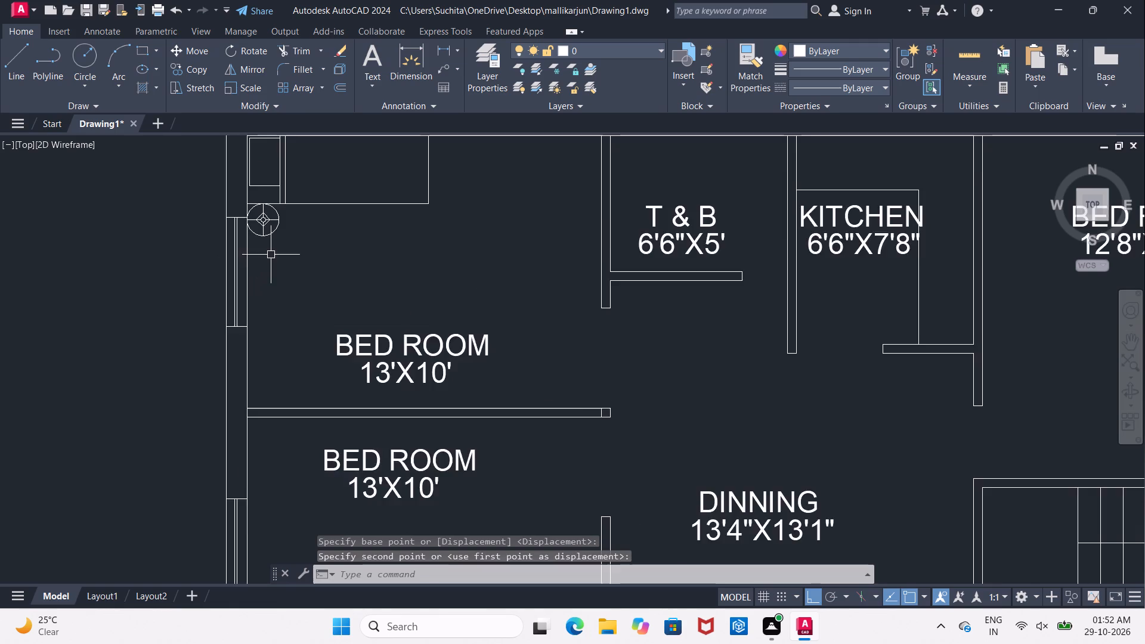
Move the bed and both bedside tables straight down about 4'-11 1/2" so they sit inside the upper-left bedroom beside its window.
scroll(271, 255, "down", 2)
left_click(296, 236)
left_click(273, 241)
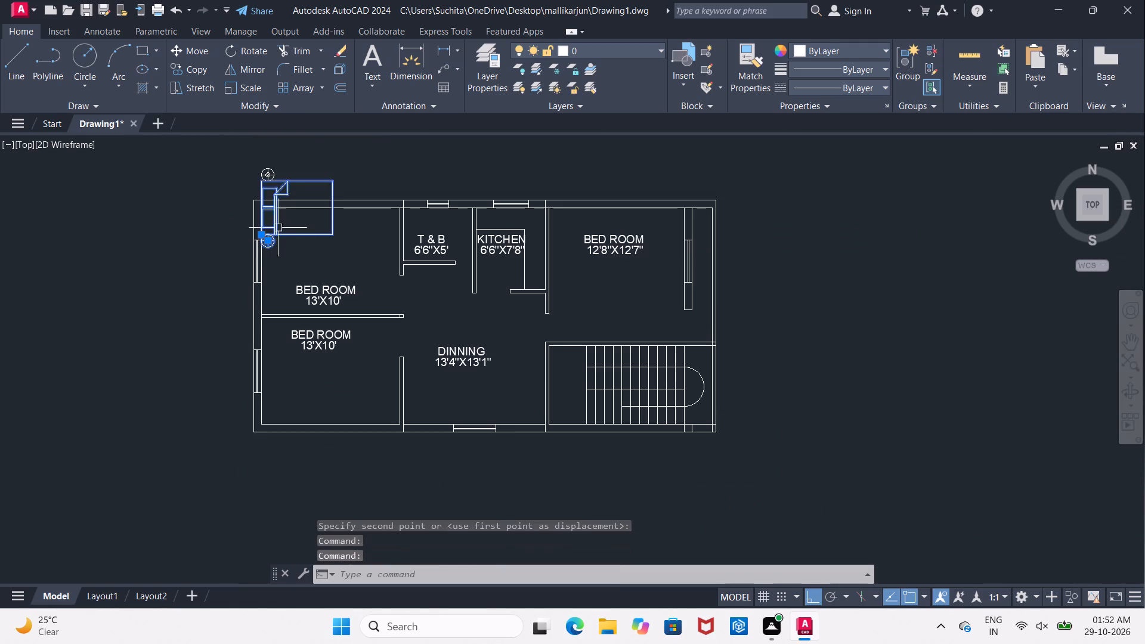
left_click(265, 169)
left_click(186, 47)
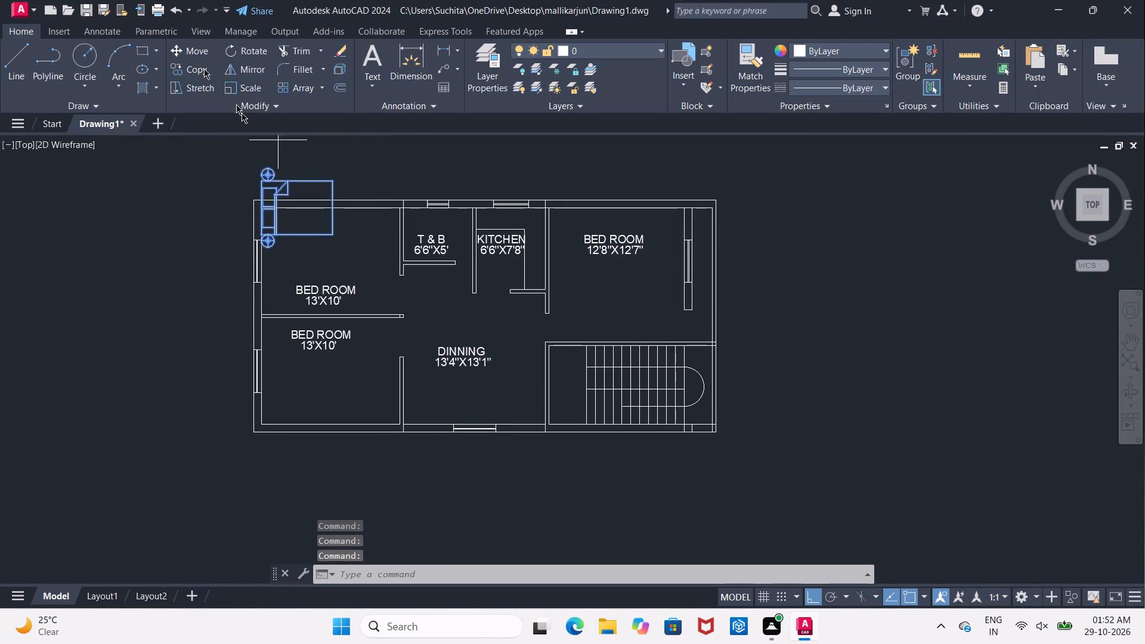
scroll(258, 218, "up", 3)
scroll(468, 249, "down", 2)
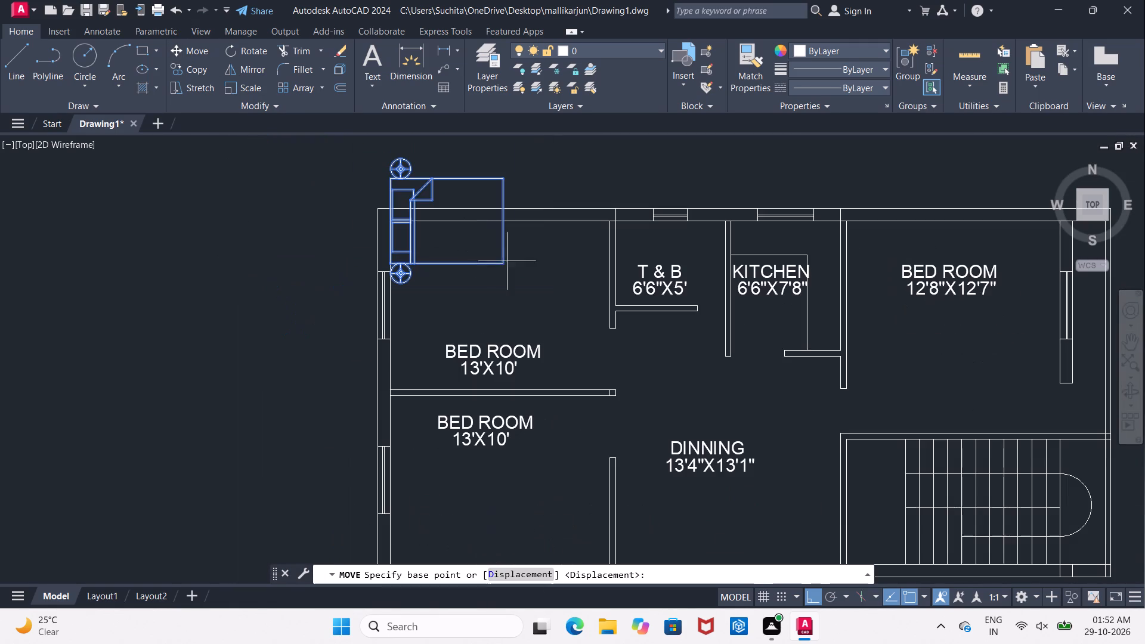
left_click(551, 263)
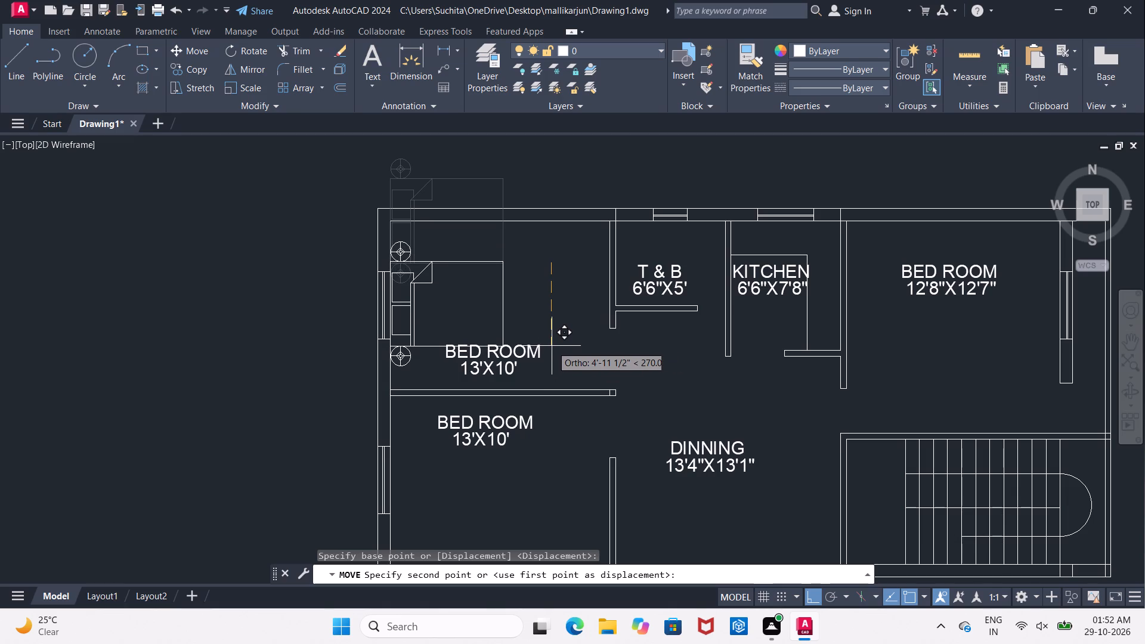
left_click(552, 346)
Copy the upper-left bedroom's bed and both bedside tables straight down about 11'-8 1/2" into the lower-left bedroom of the same plan.
middle_click_drag(546, 327, 539, 321)
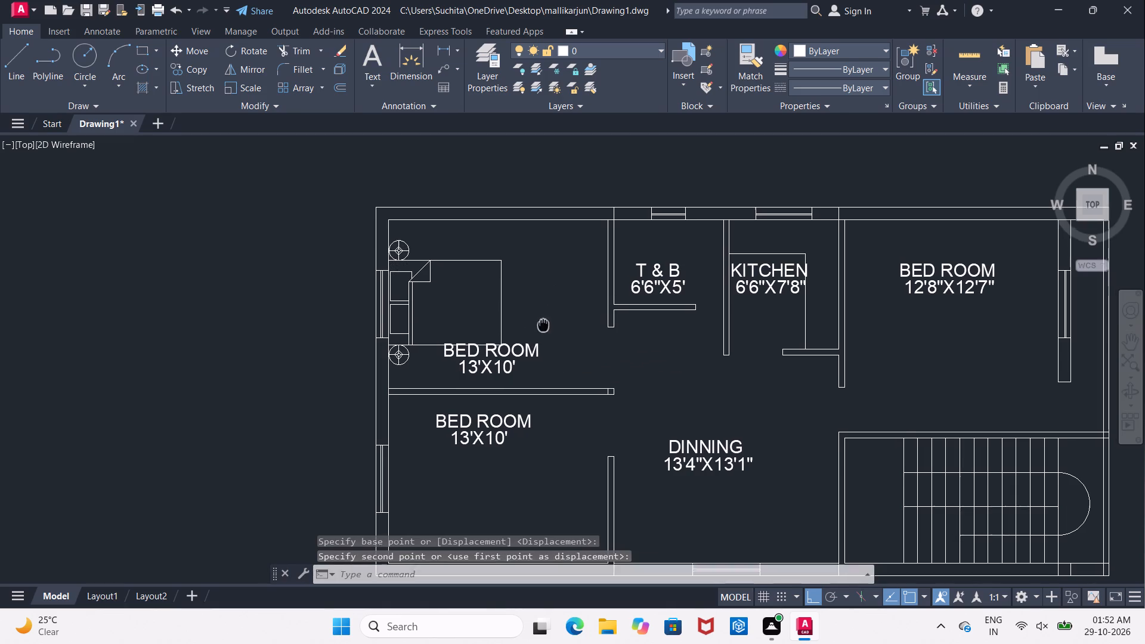
middle_click_drag(539, 321, 485, 277)
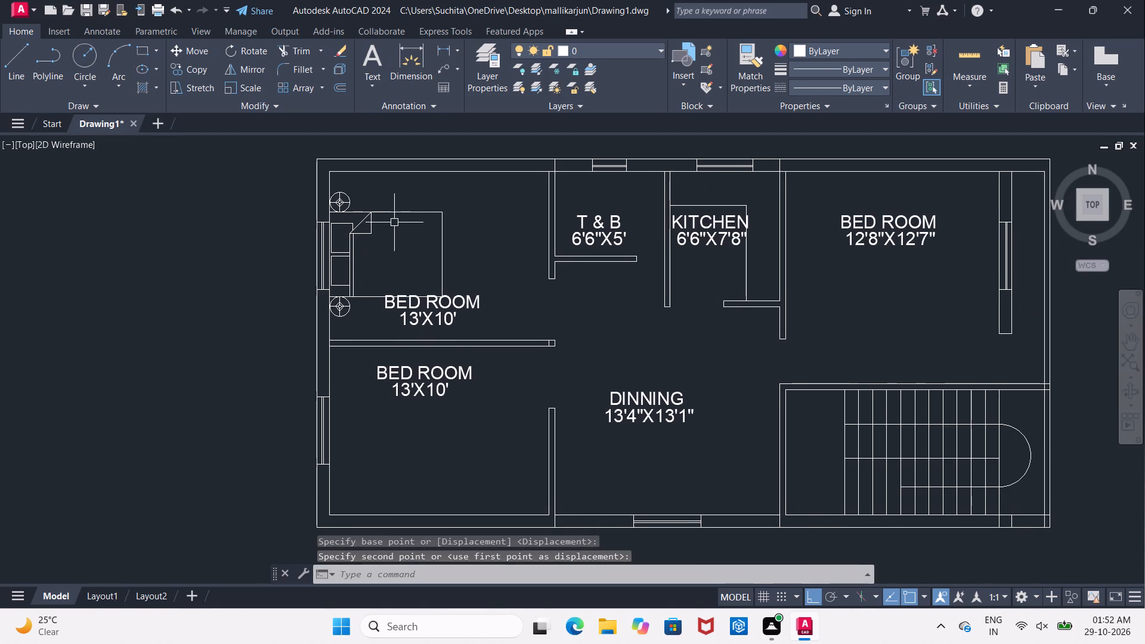
left_click(397, 214)
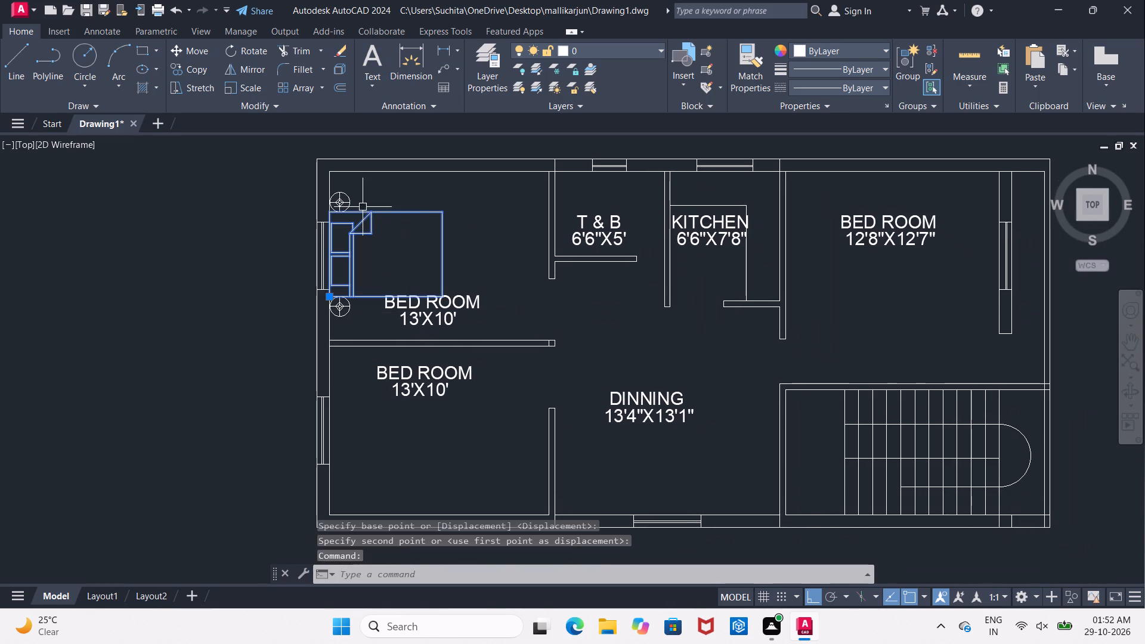
left_click(354, 202)
left_click(348, 301)
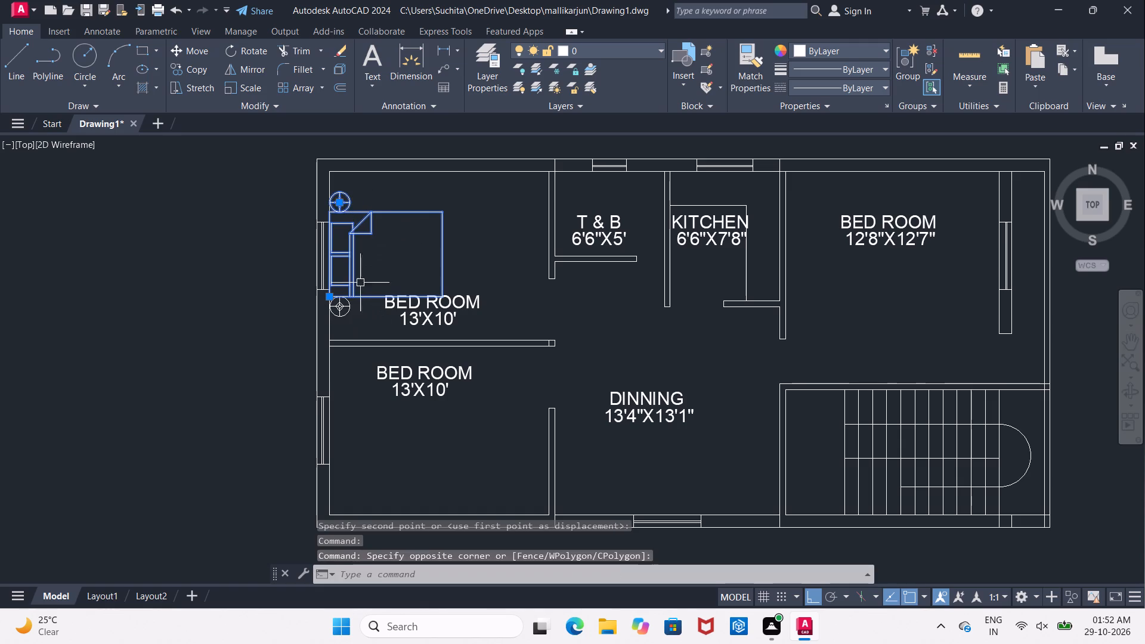
left_click(345, 311)
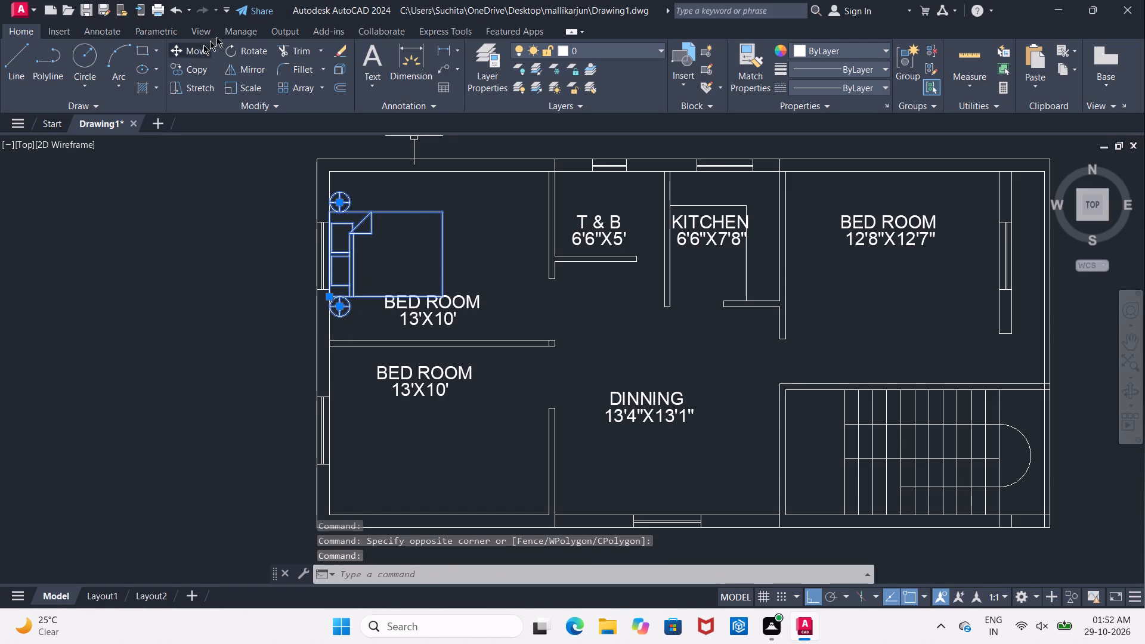
left_click(193, 65)
left_click(401, 225)
middle_click_drag(403, 299, 395, 168)
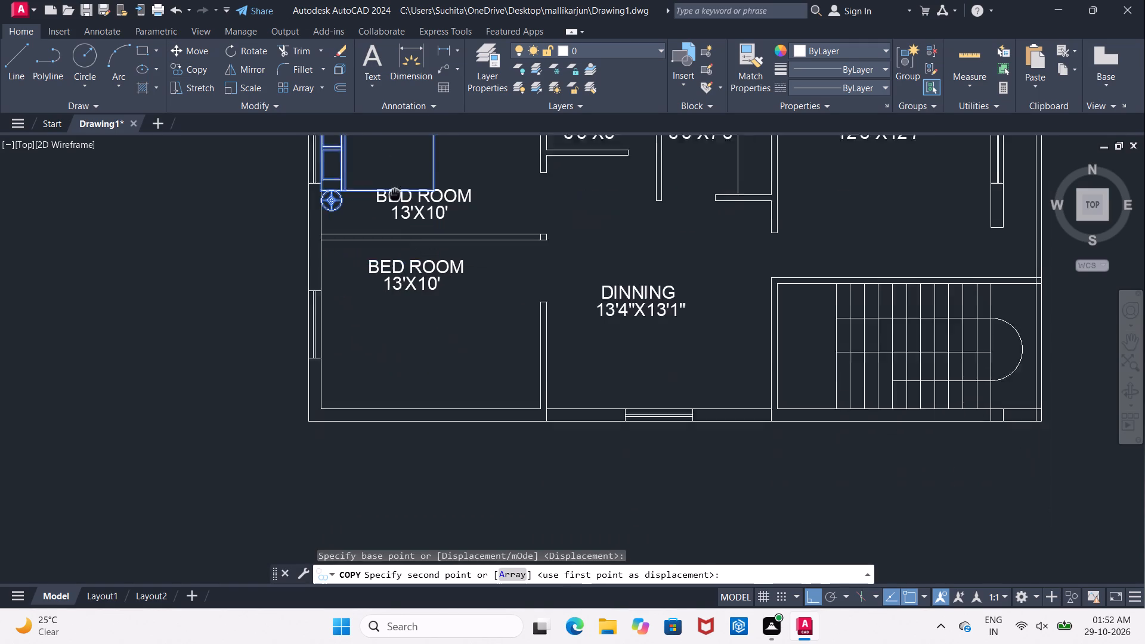
middle_click_drag(395, 168, 394, 138)
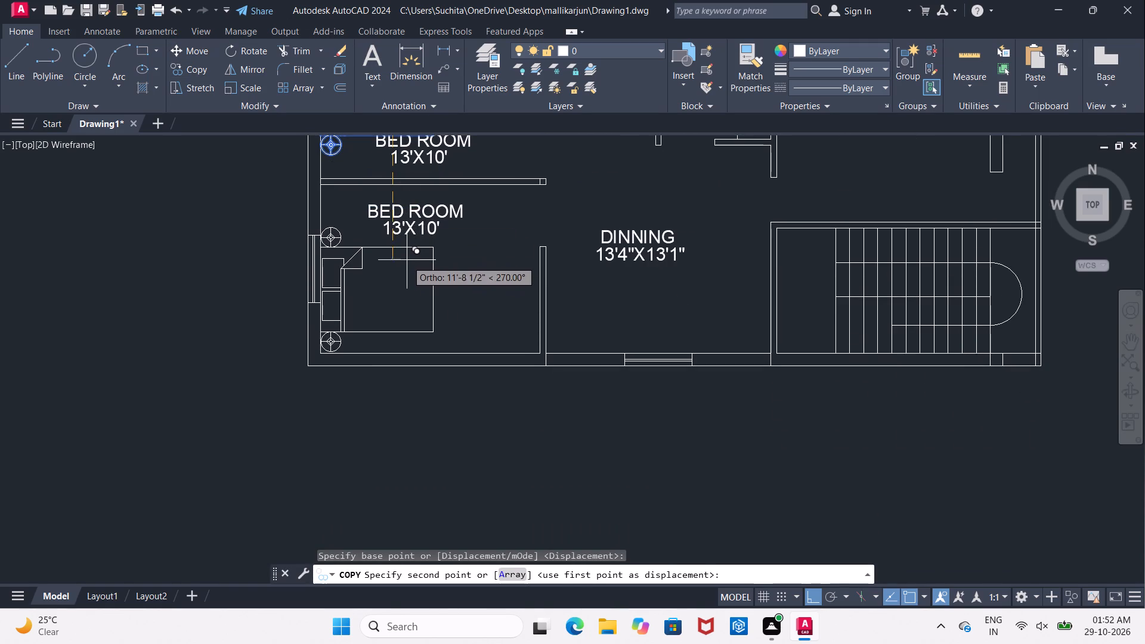
left_click(407, 261)
scroll(417, 249, "down", 1)
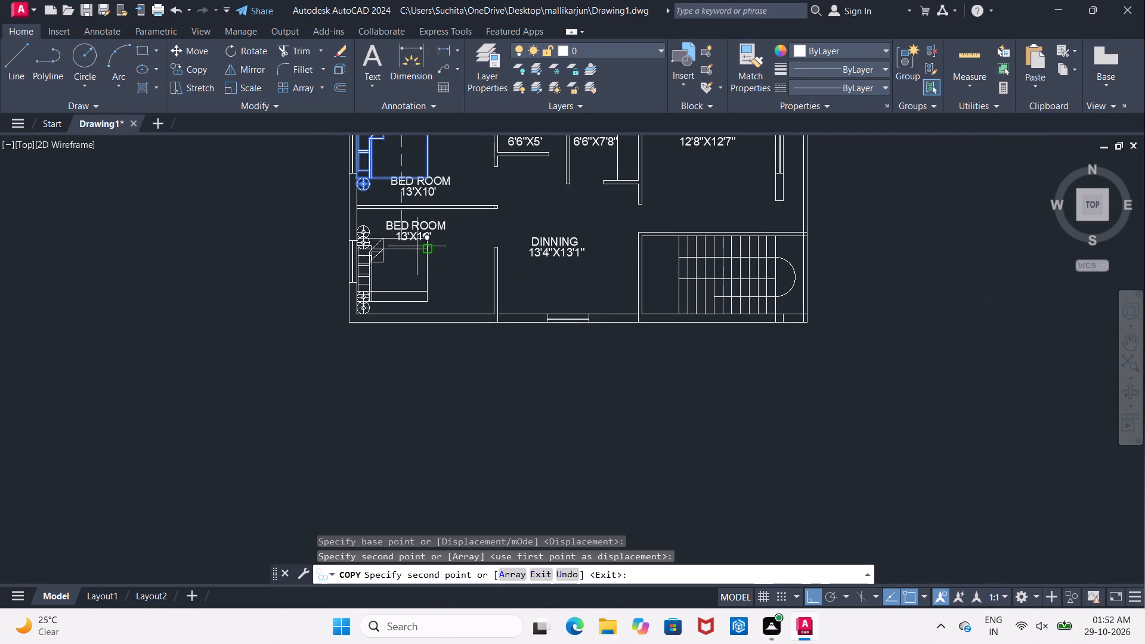
key("Escape")
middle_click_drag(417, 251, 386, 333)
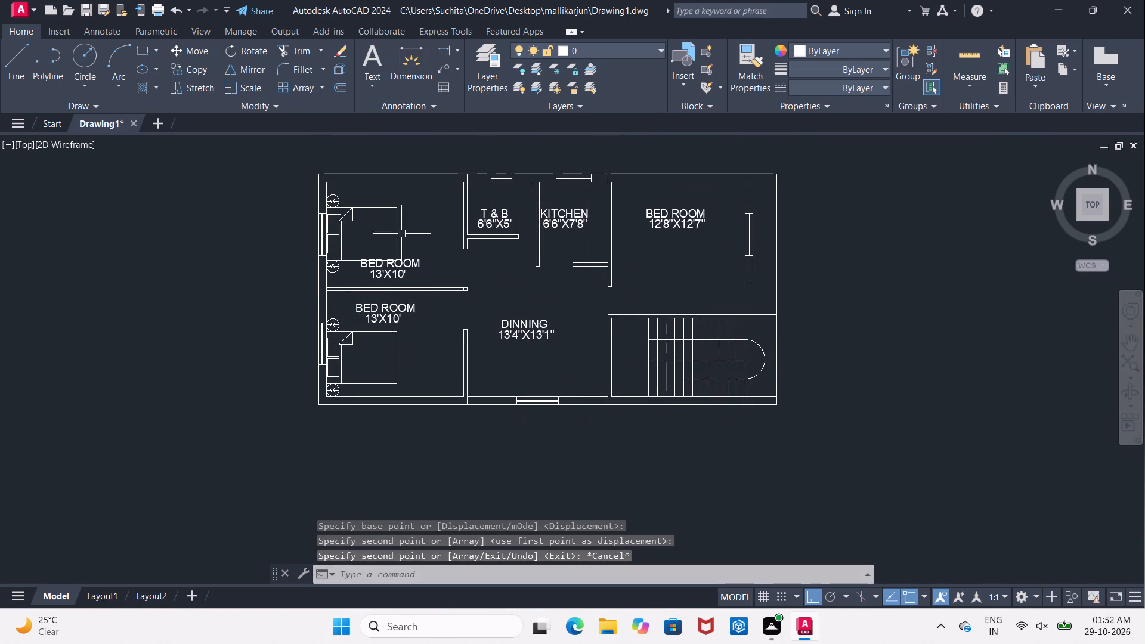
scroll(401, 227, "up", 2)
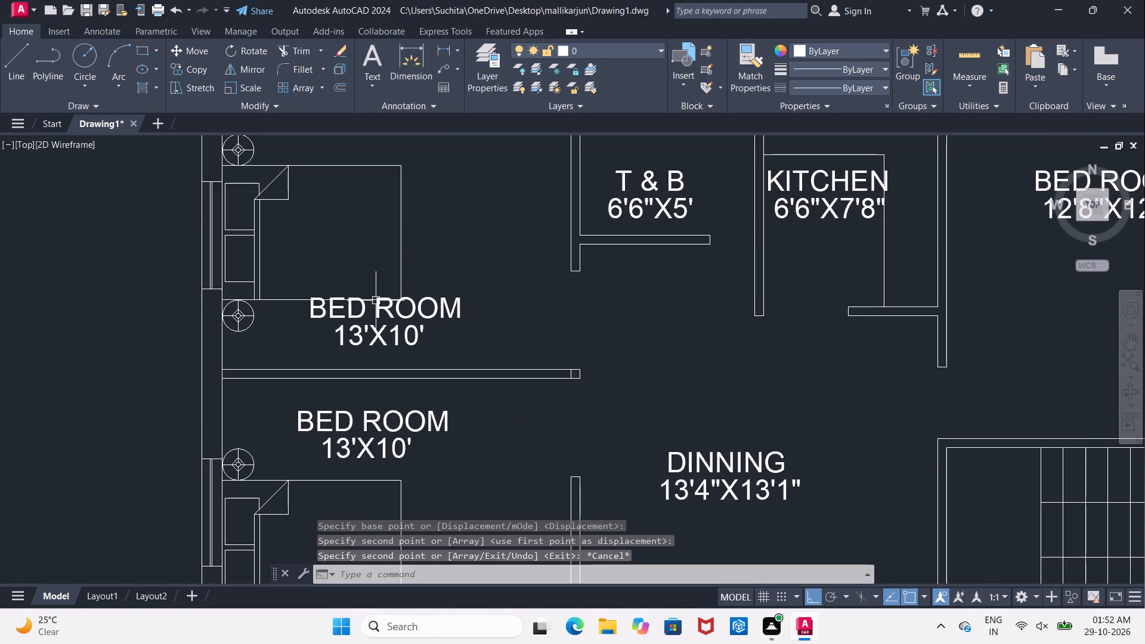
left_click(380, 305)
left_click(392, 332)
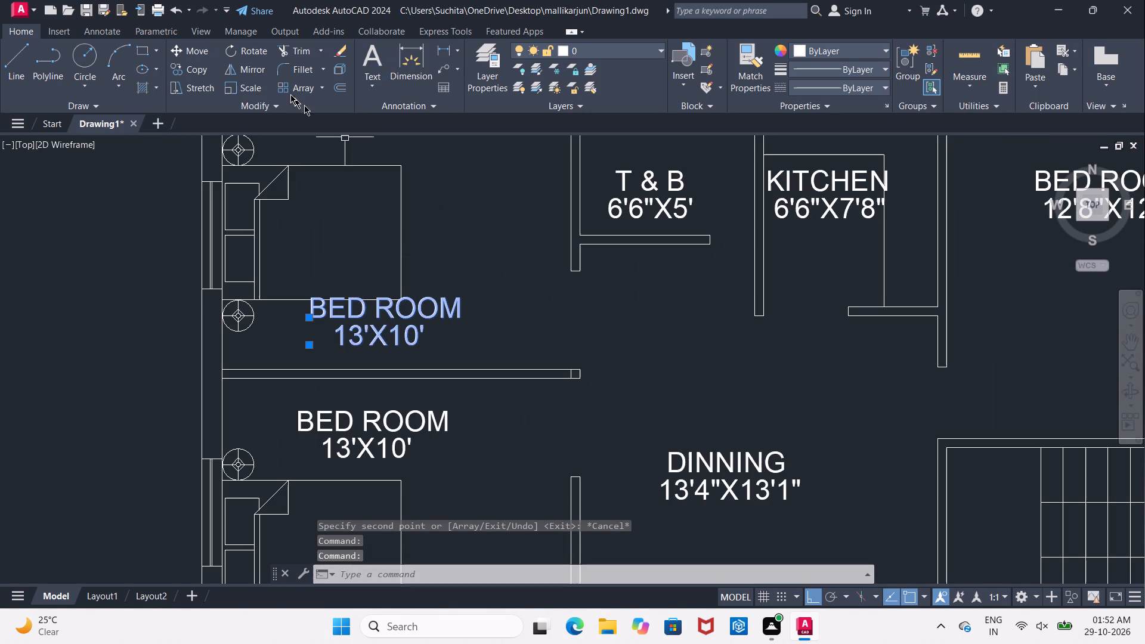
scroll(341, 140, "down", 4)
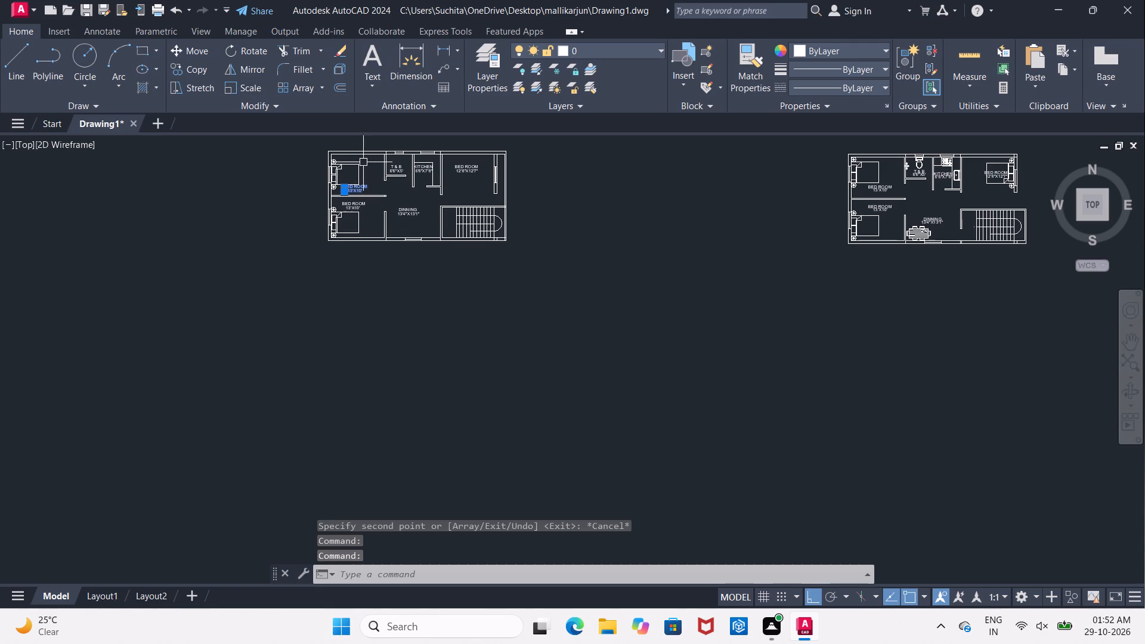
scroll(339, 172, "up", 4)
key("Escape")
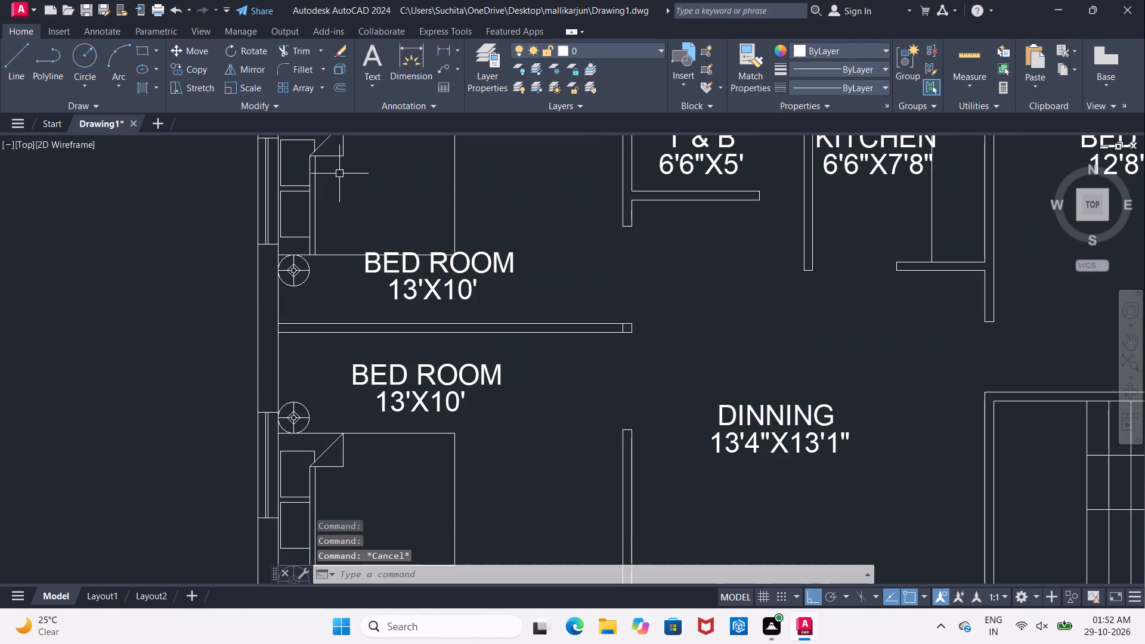
Move the upper-left bedroom's bed and both bedside tables straight up about 1'-3", clear of the room label.
middle_click_drag(350, 175, 339, 286)
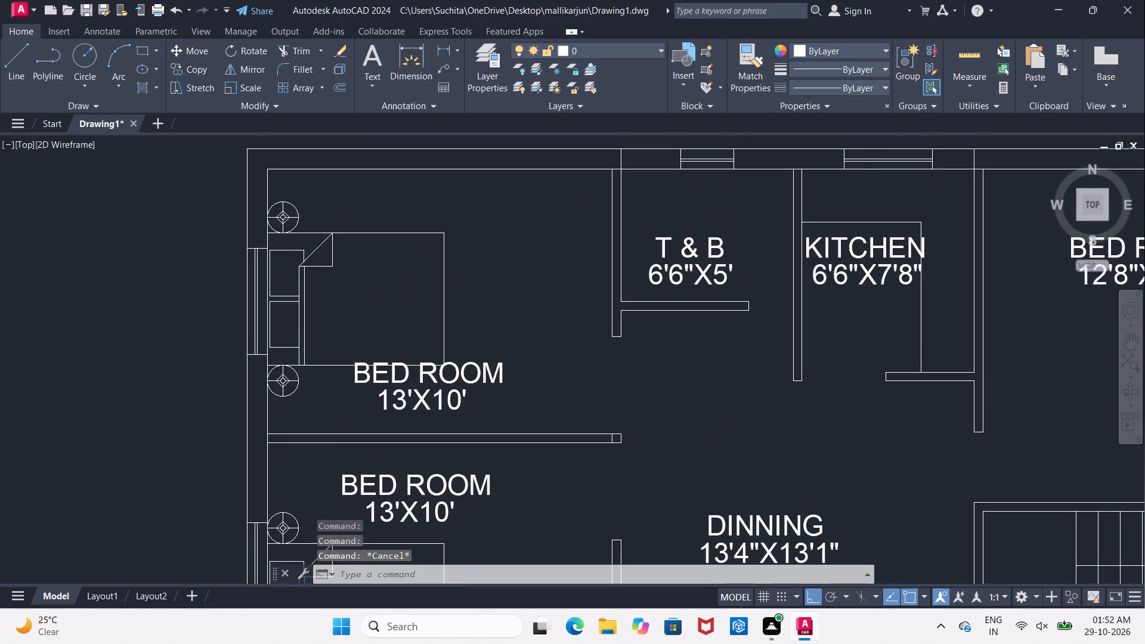
left_click(333, 367)
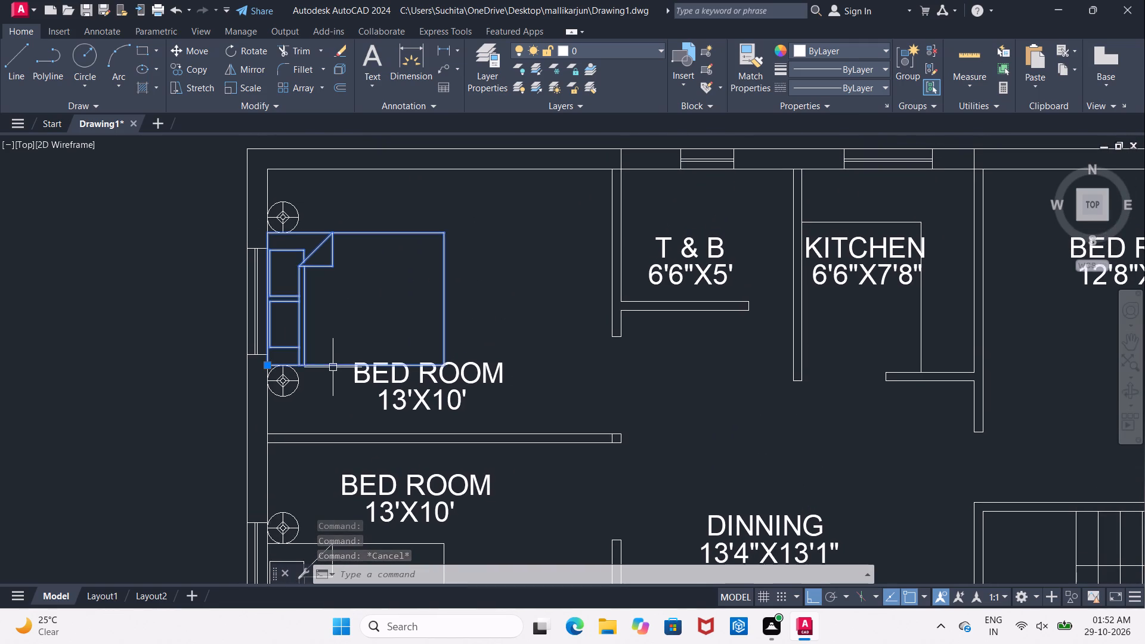
left_click(294, 392)
left_click(295, 209)
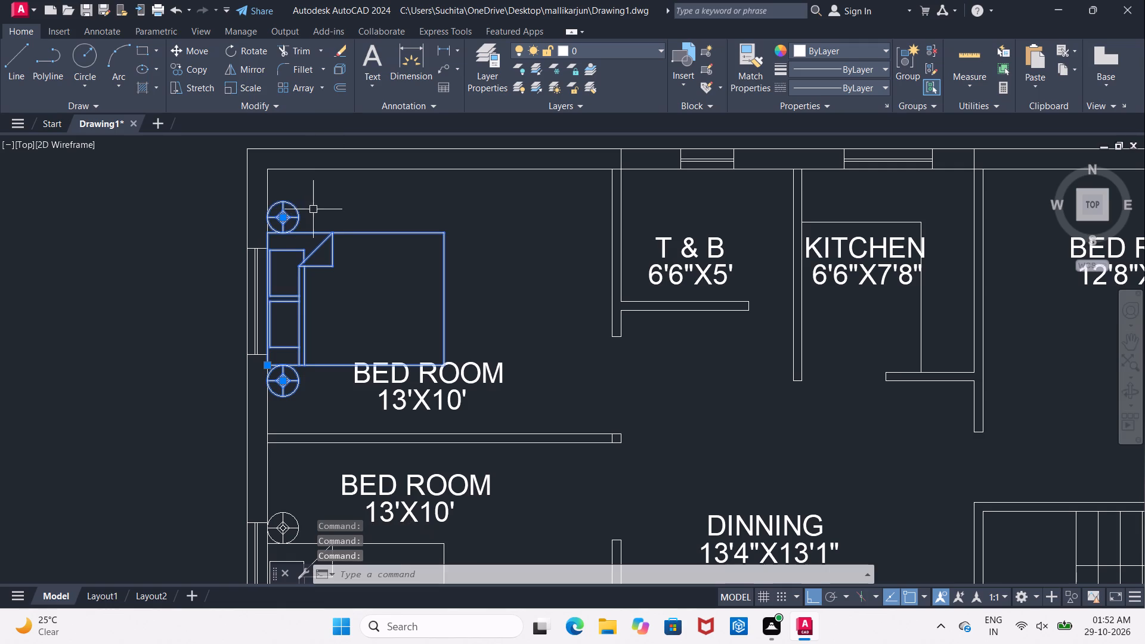
left_click(196, 55)
left_click(481, 269)
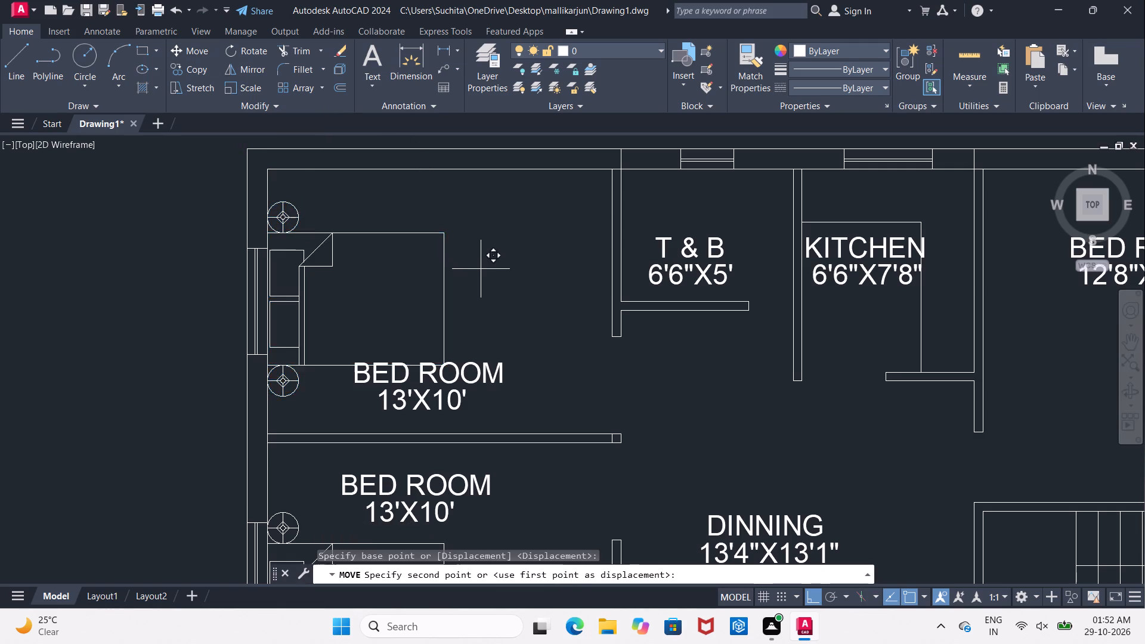
left_click(482, 237)
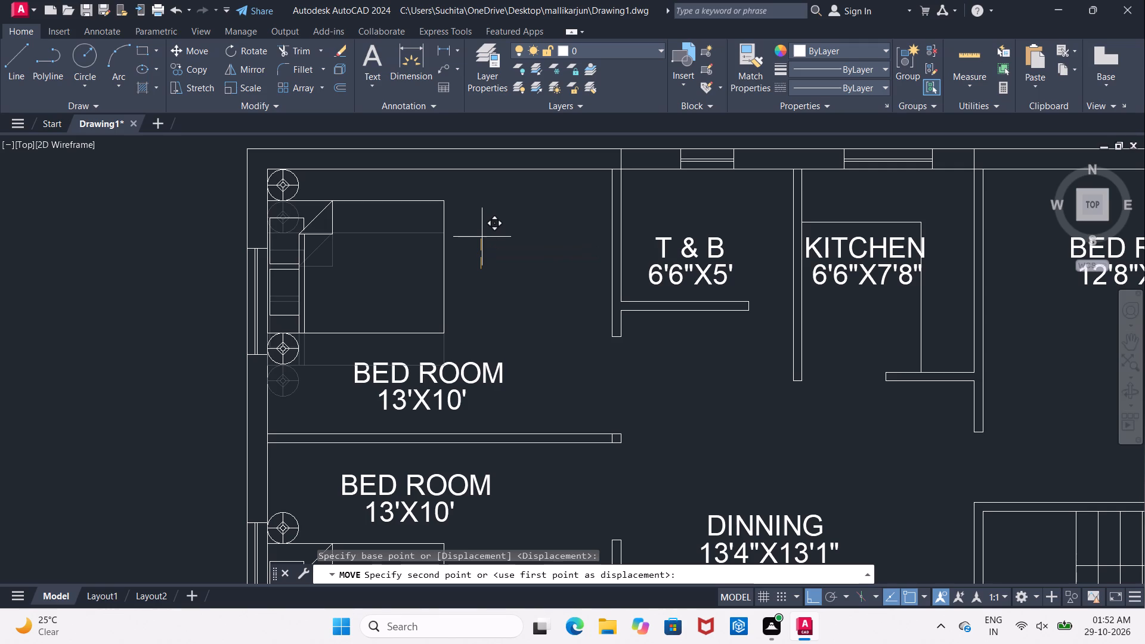
key("Escape")
Copy the dining table set from the furnished plan into the other plan's dining room, with Ortho off, just above the bottom wall near the left partition.
scroll(482, 235, "down", 2)
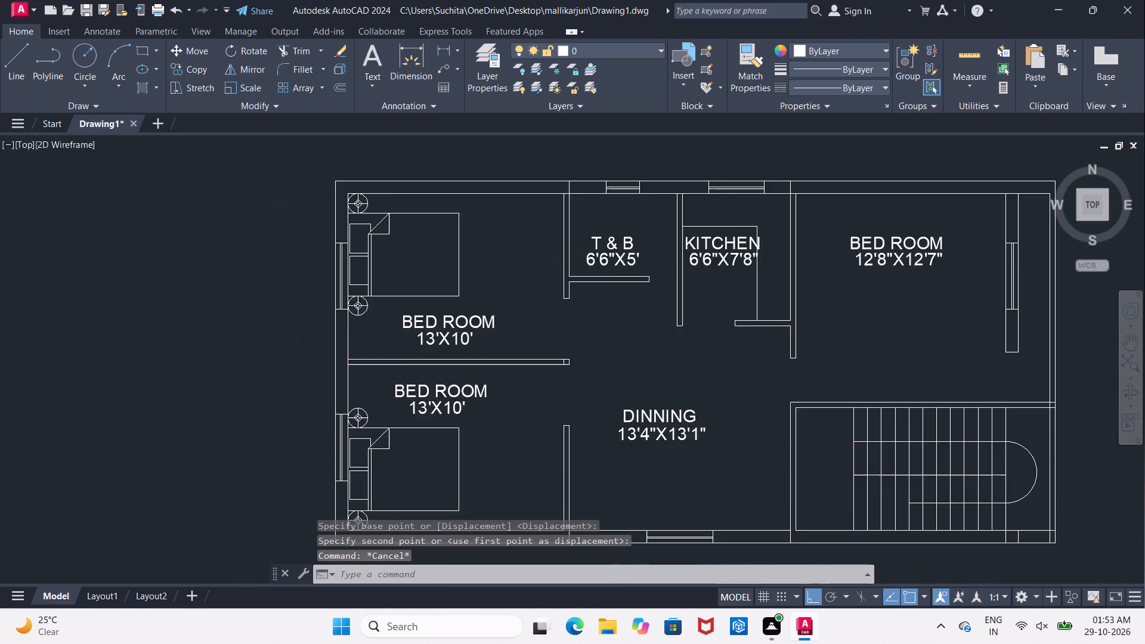
scroll(515, 256, "down", 2)
middle_click_drag(695, 259, 478, 241)
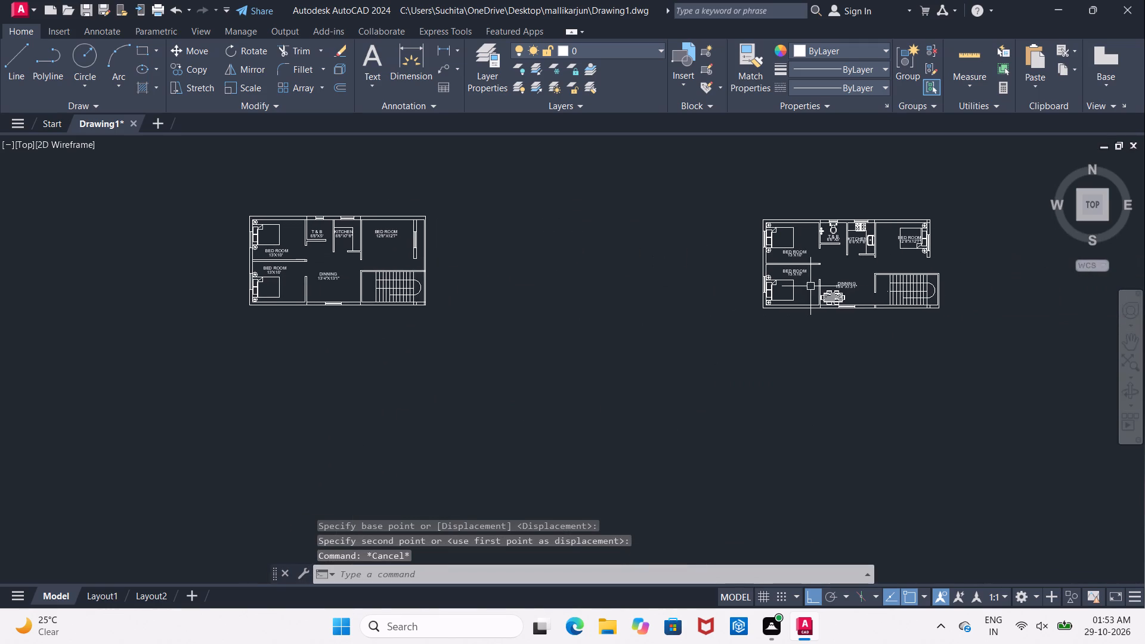
scroll(844, 293, "up", 2)
left_click(816, 292)
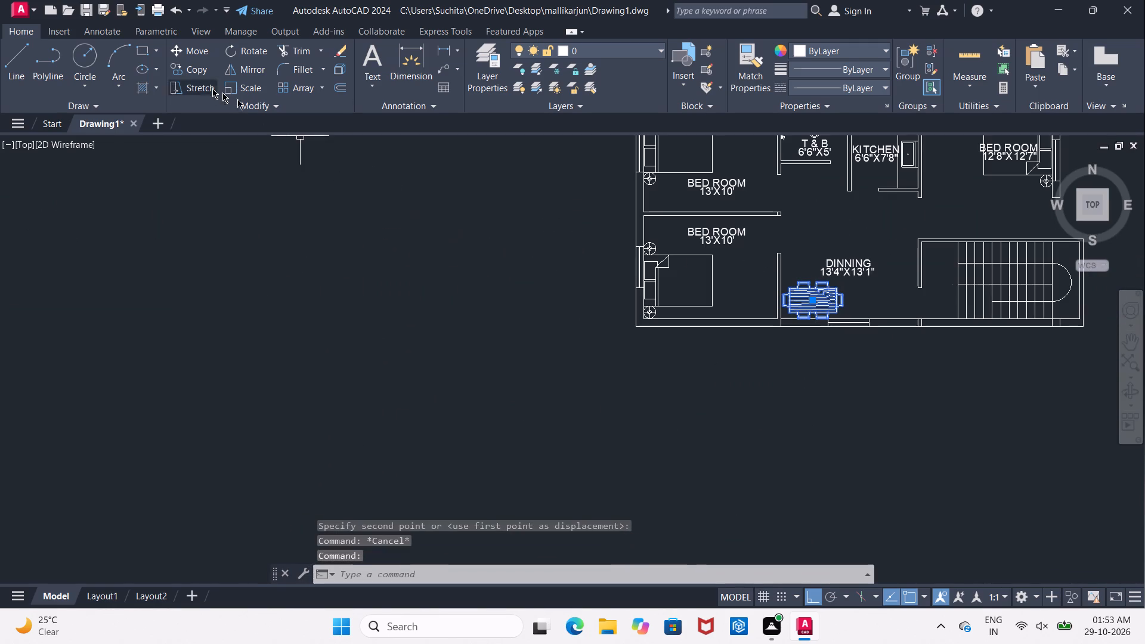
left_click(184, 74)
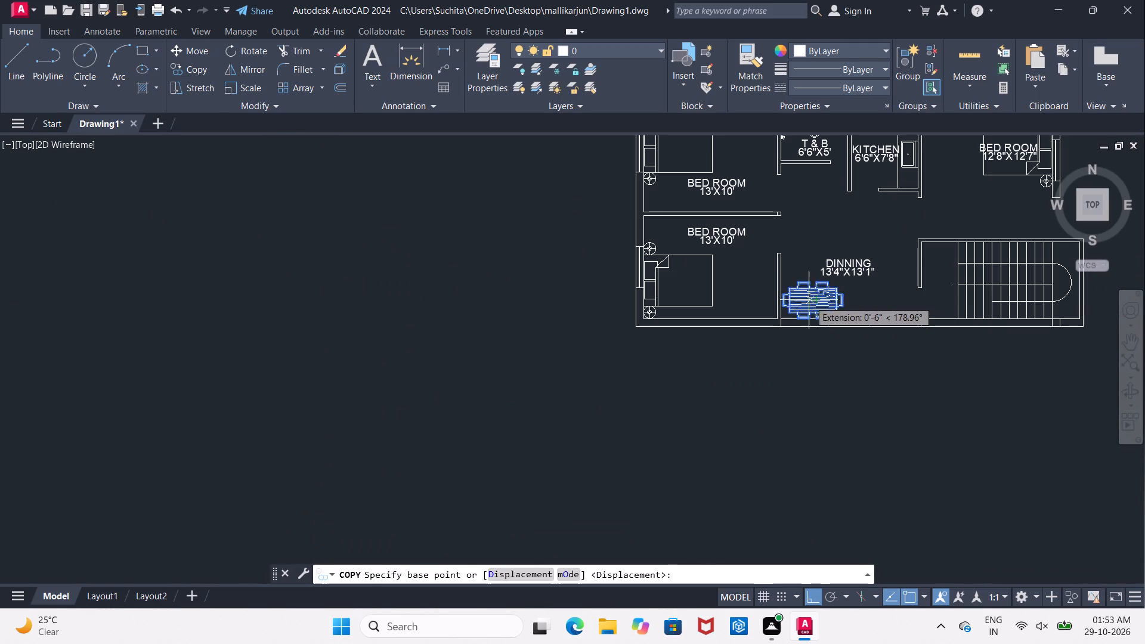
left_click(809, 300)
scroll(388, 312, "down", 3)
scroll(159, 314, "up", 2)
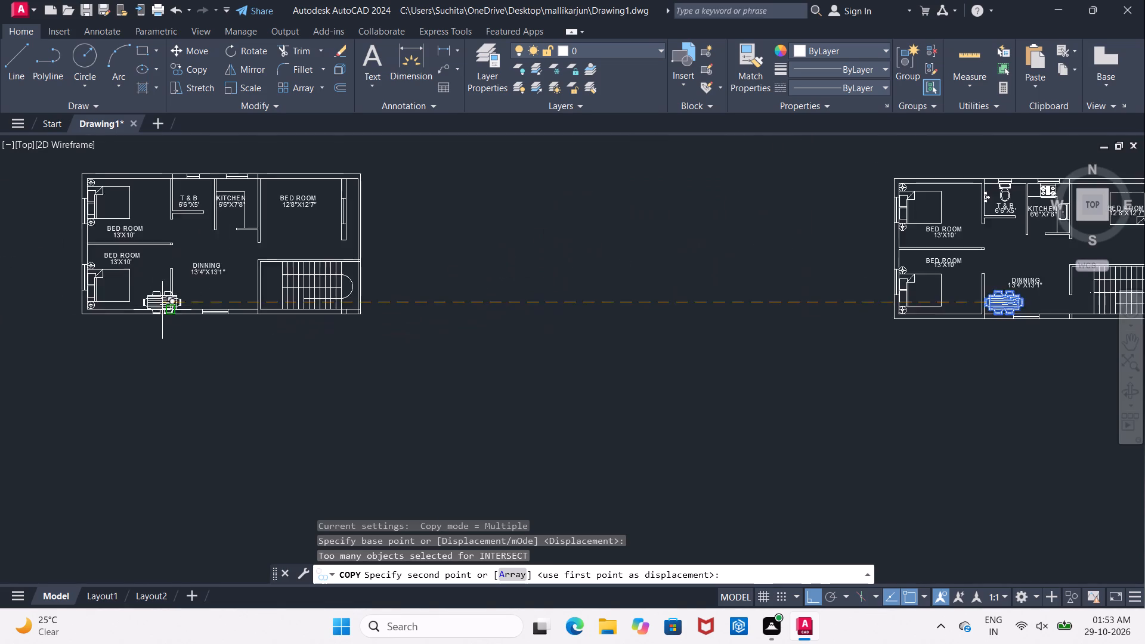
scroll(163, 310, "up", 4)
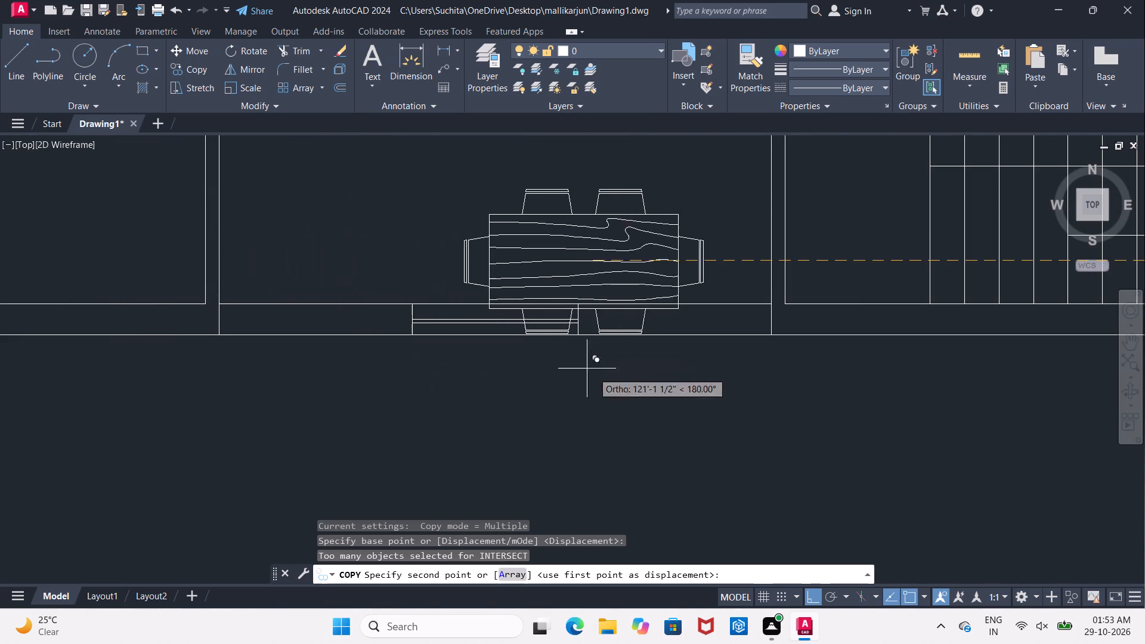
left_click(805, 599)
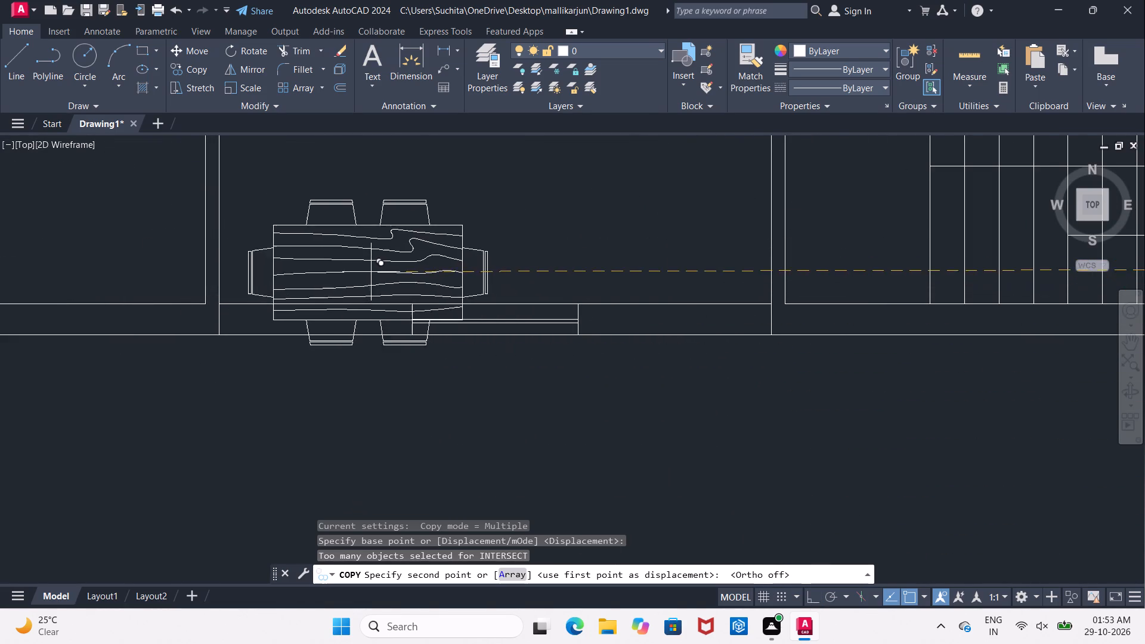
middle_click_drag(370, 277, 318, 432)
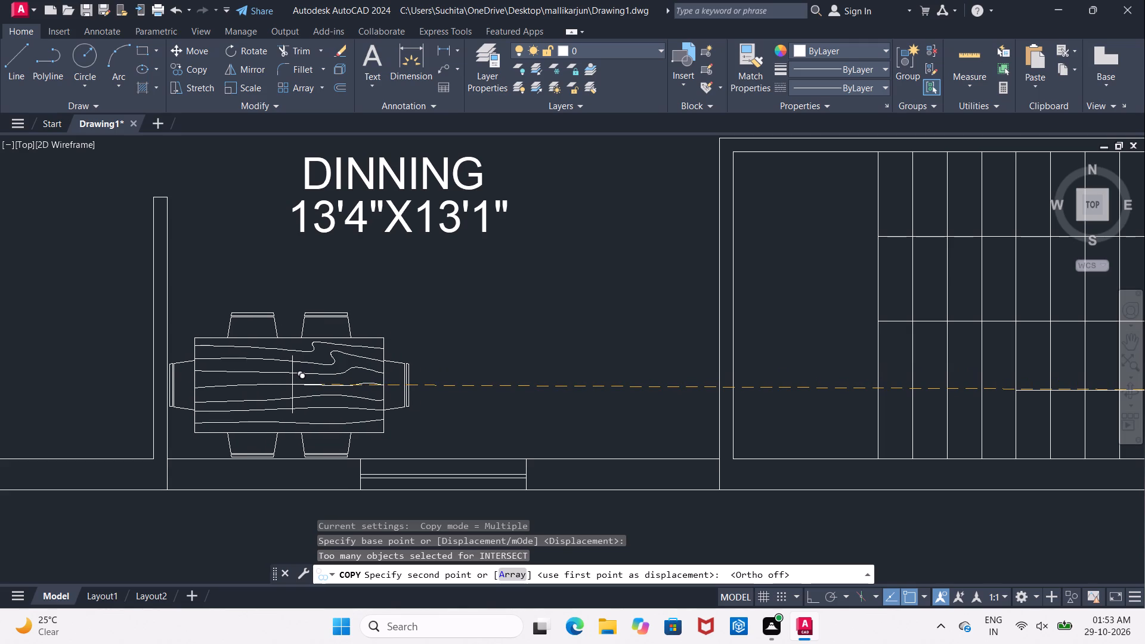
left_click(292, 385)
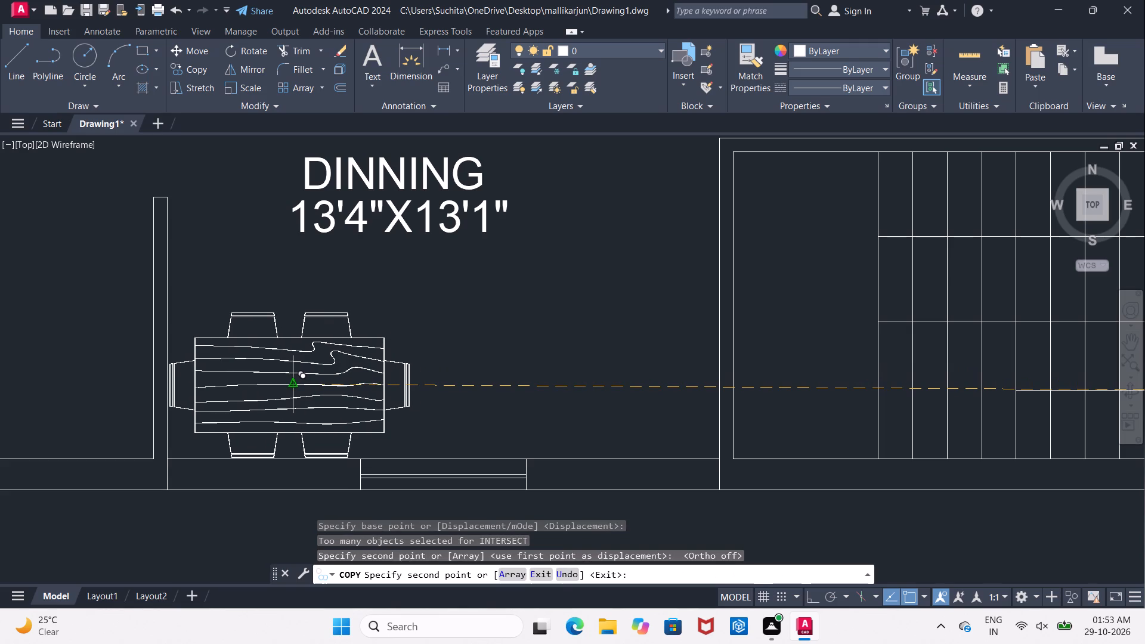
key("Escape")
Move the two-line 12'8"X12'7" bedroom label in the plan being furnished down into the lower part of that room.
scroll(289, 383, "down", 4)
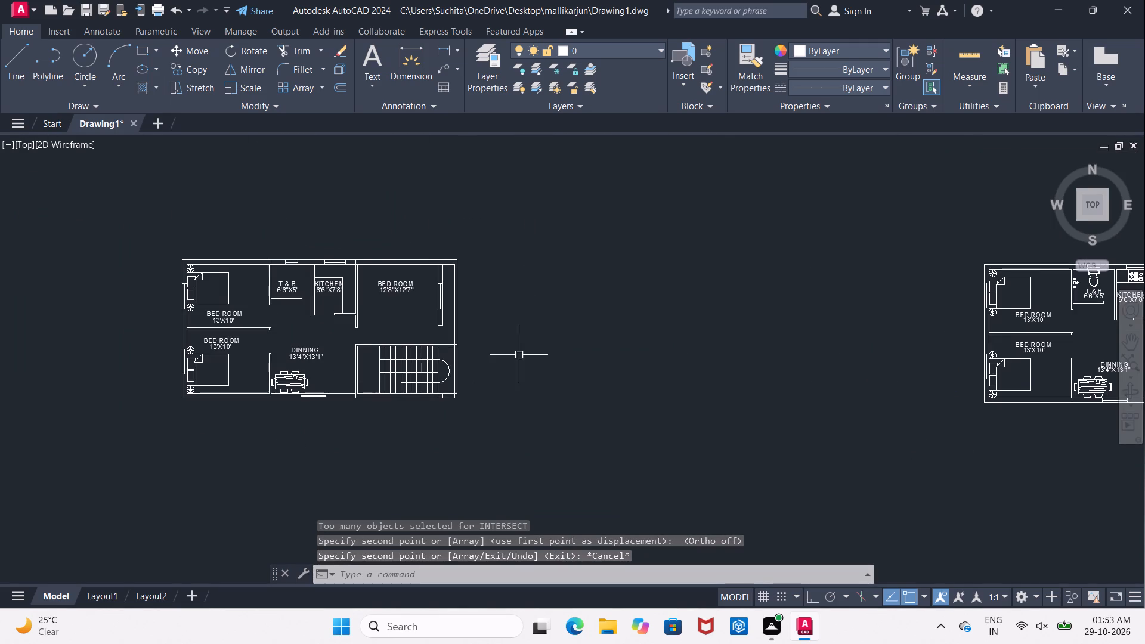
middle_click_drag(565, 339, 354, 332)
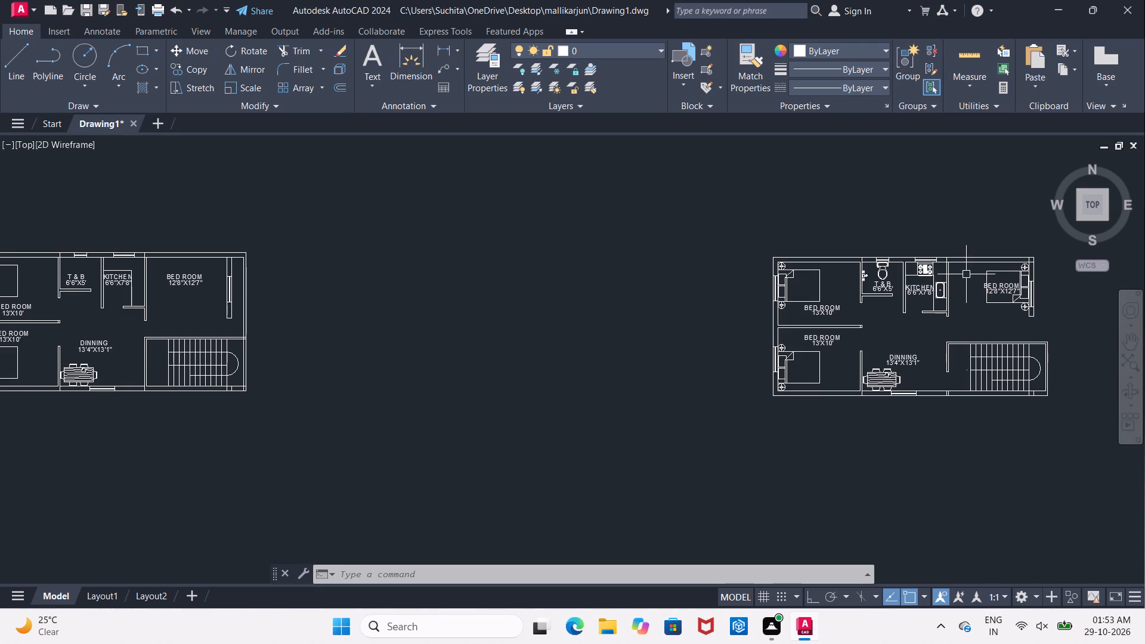
scroll(176, 276, "up", 2)
left_click(176, 276)
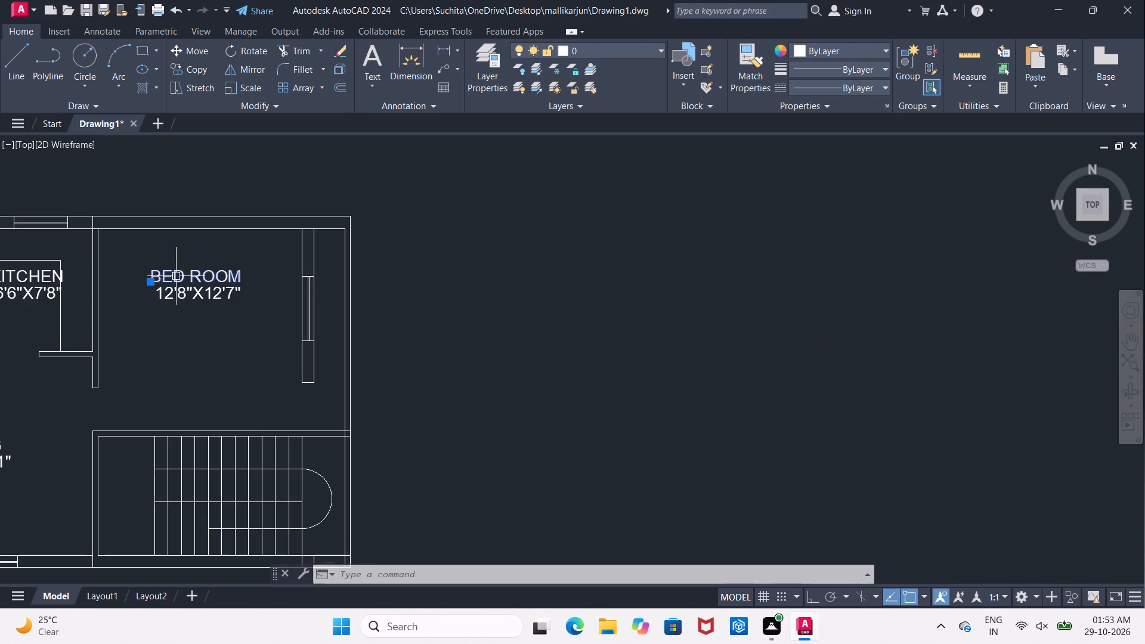
left_click(177, 292)
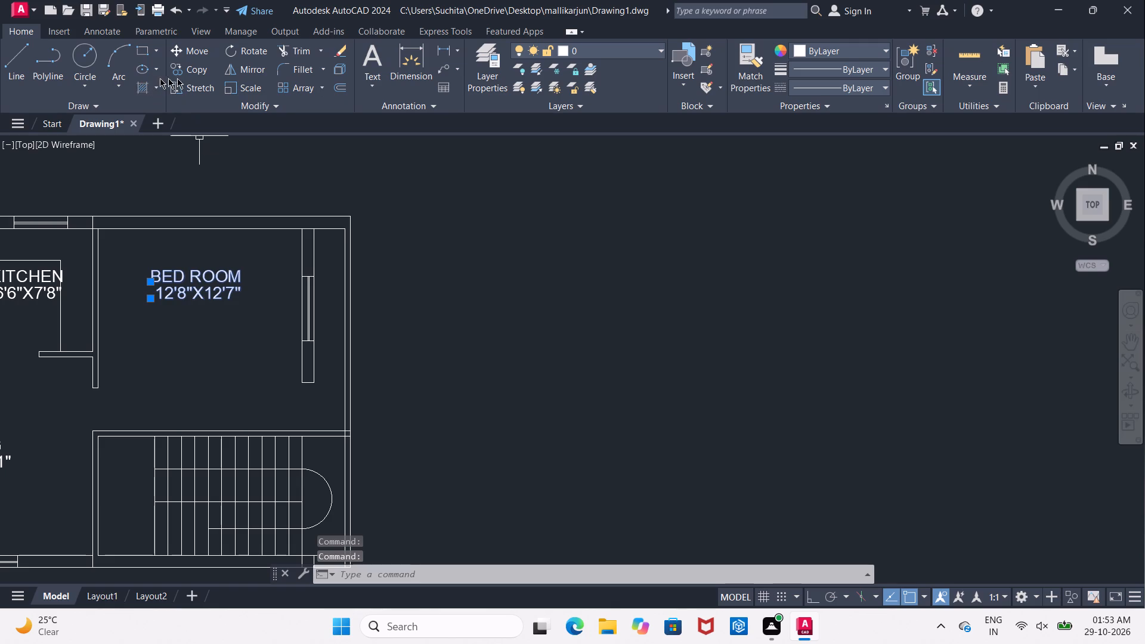
left_click(193, 51)
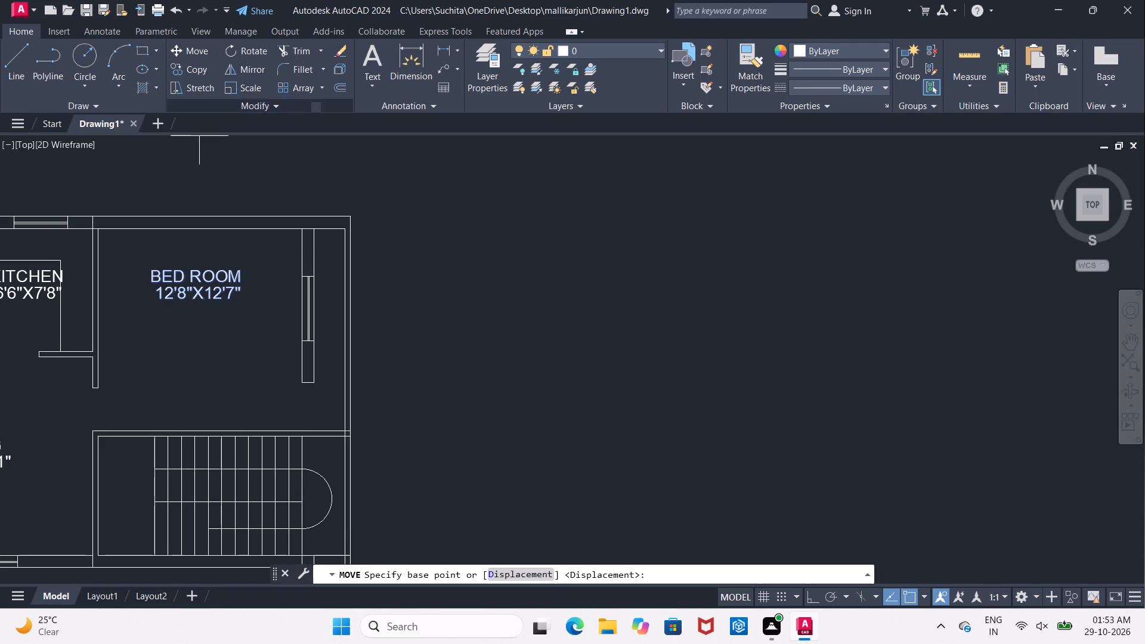
left_click(481, 262)
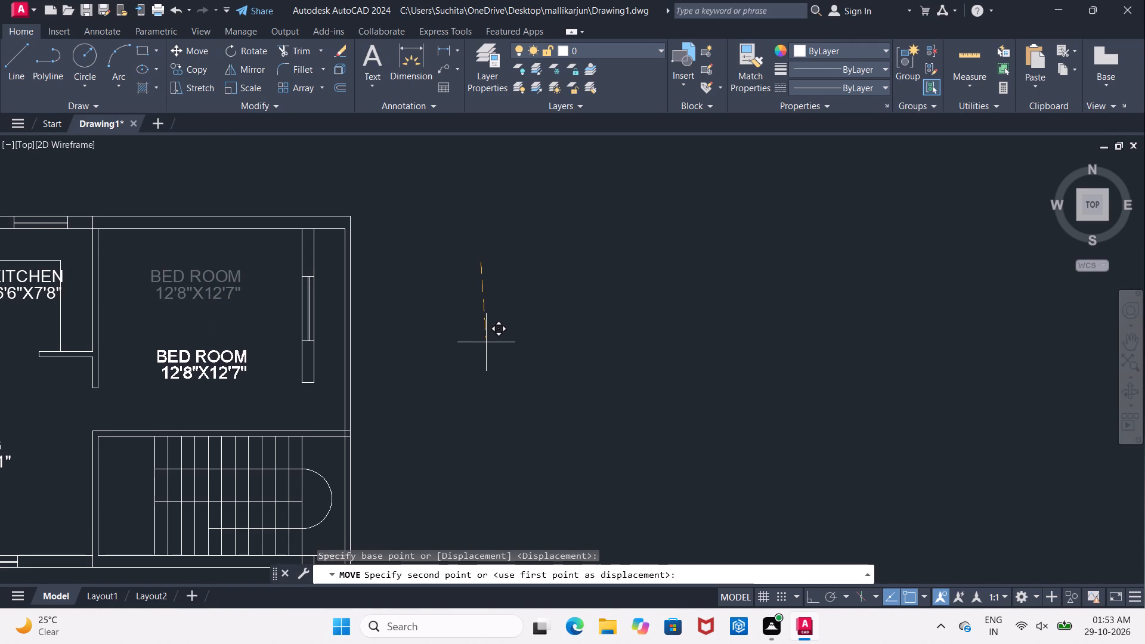
left_click(486, 342)
Copy the bed and both bedside tables from the furnished plan's 12'8"X12'7" bedroom about 127' straight left into the other plan's matching bedroom, with Ortho on.
scroll(495, 336, "down", 2)
middle_click_drag(747, 333, 191, 299)
scroll(626, 283, "up", 2)
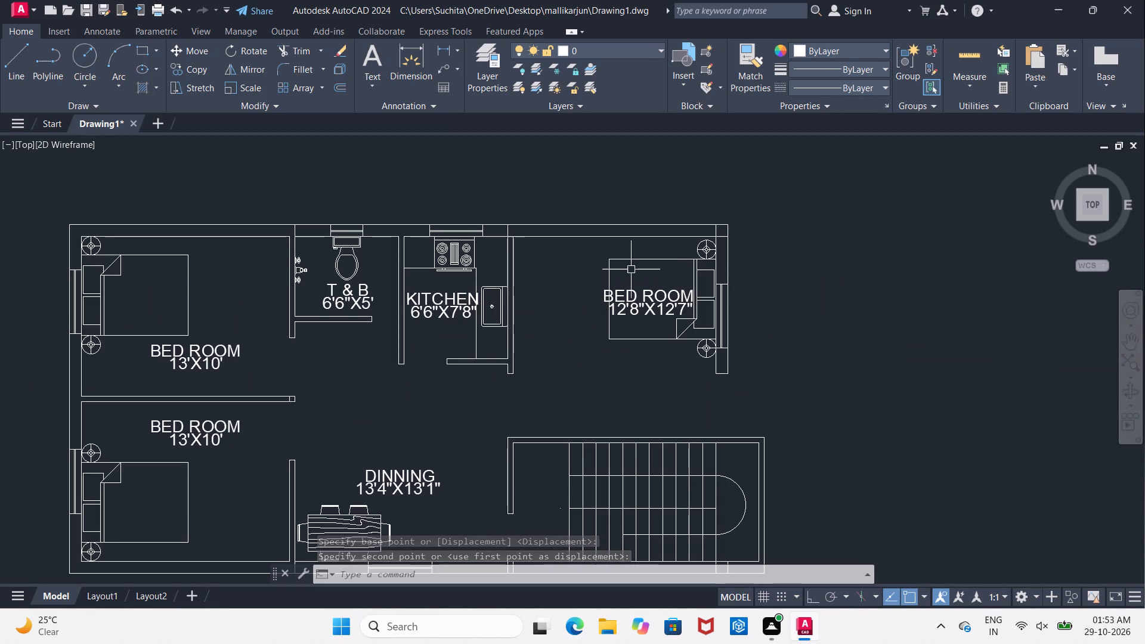
left_click(631, 261)
middle_click_drag(669, 277, 581, 282)
scroll(607, 276, "up", 2)
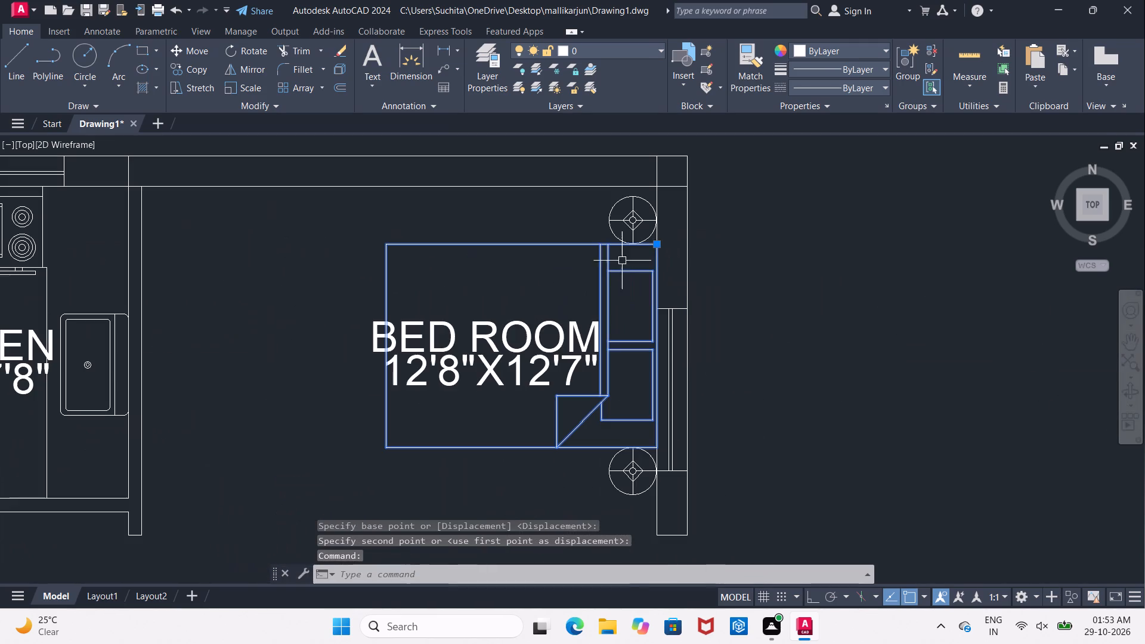
left_click(620, 236)
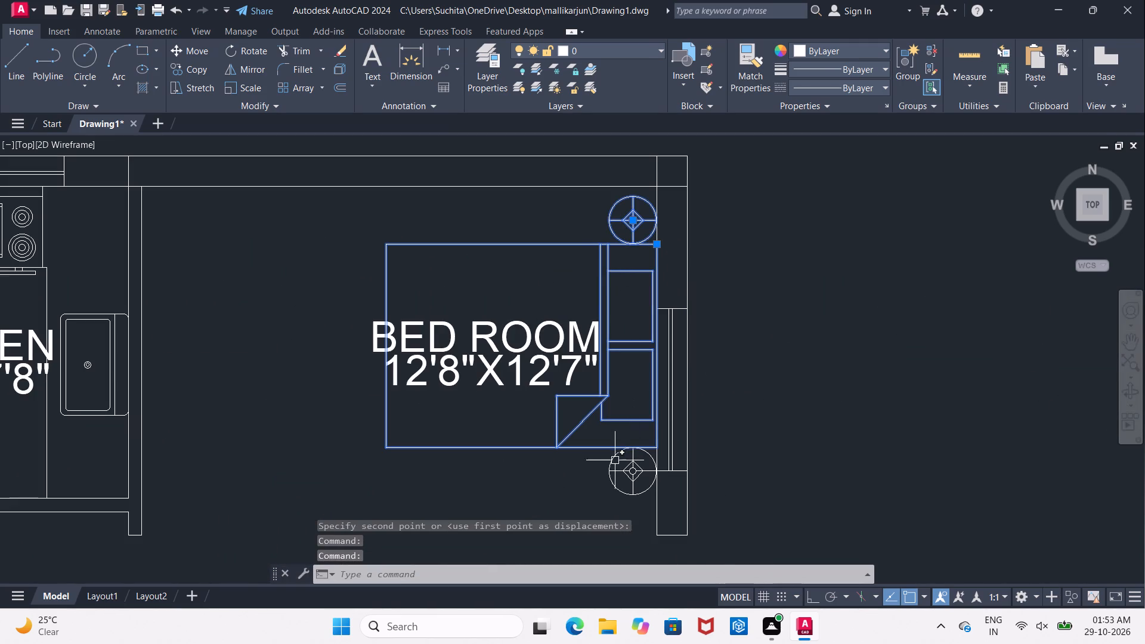
left_click(615, 460)
scroll(576, 328, "down", 3)
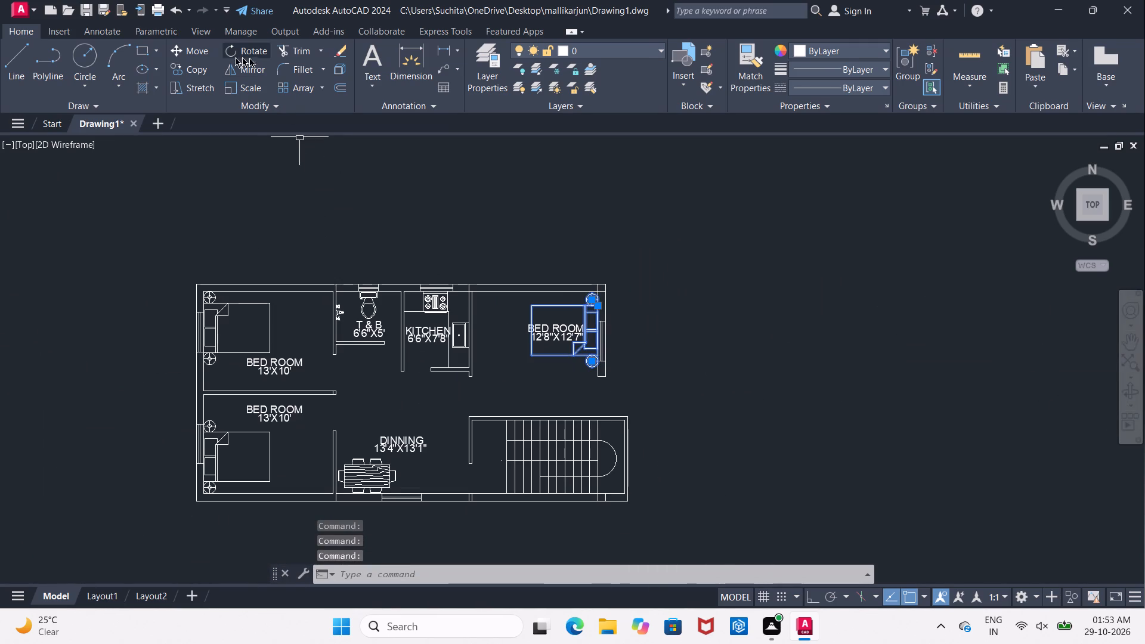
scroll(314, 119, "down", 2)
scroll(346, 173, "down", 1)
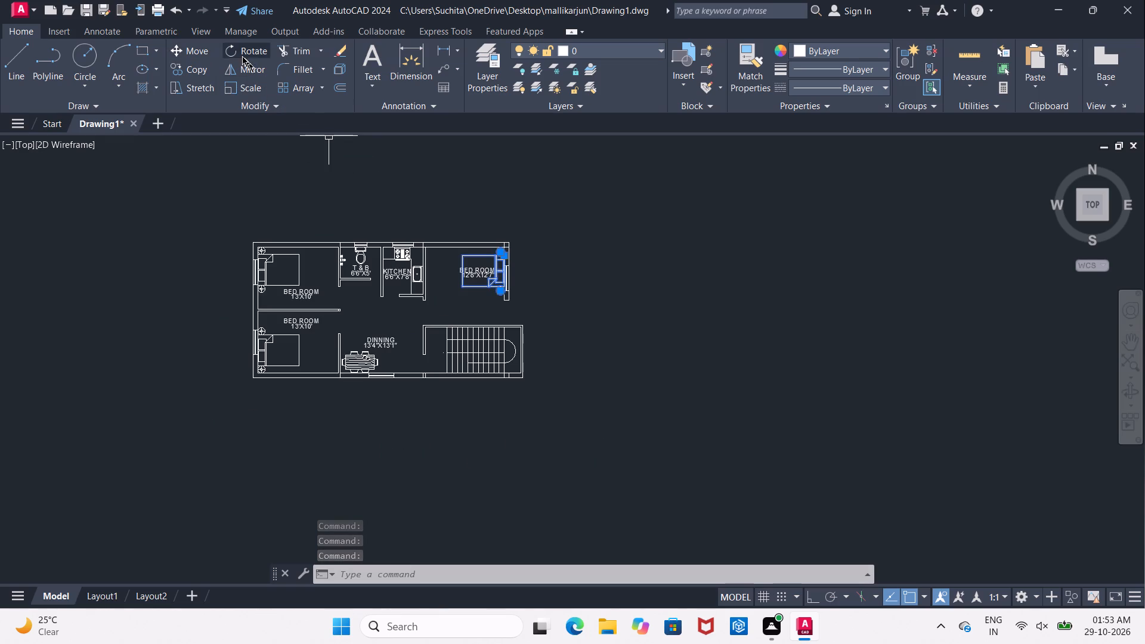
left_click(196, 69)
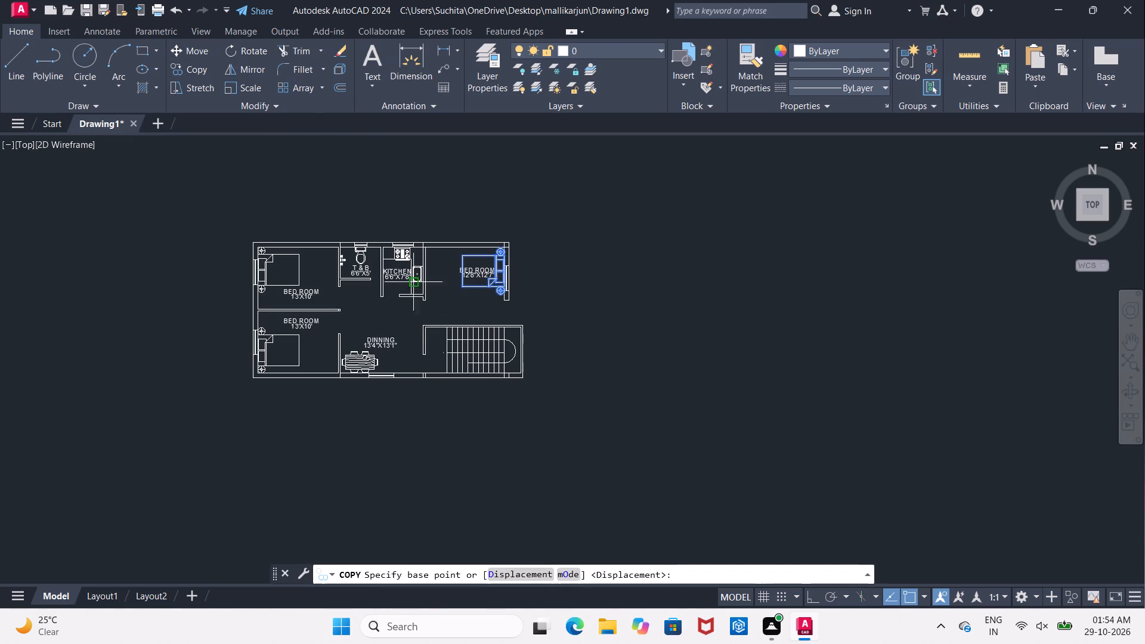
scroll(454, 283, "up", 5)
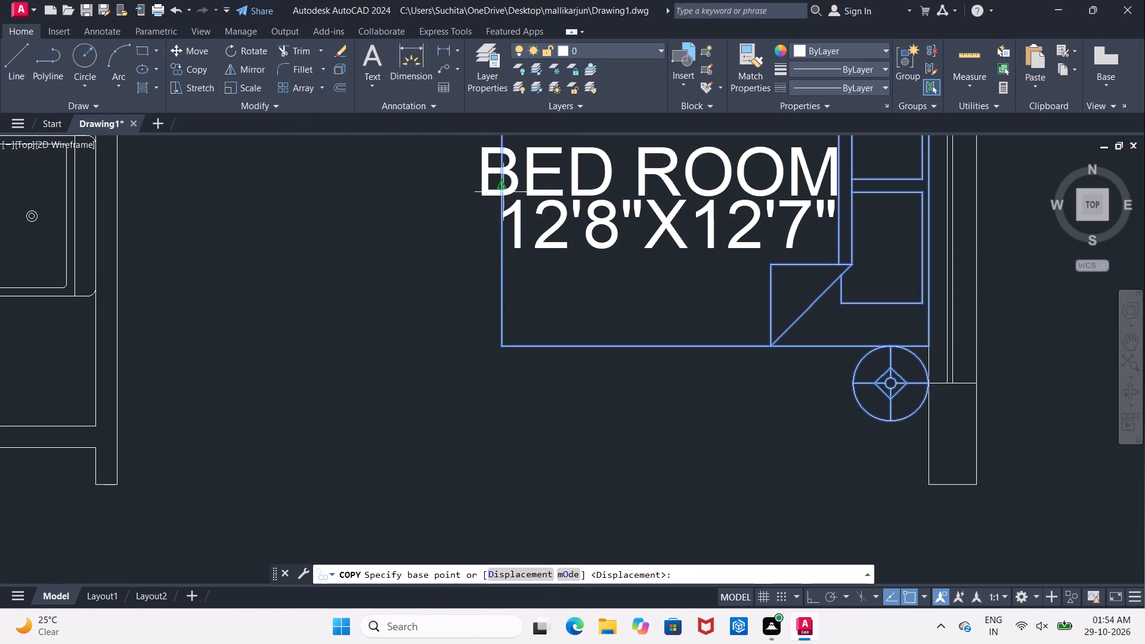
left_click(503, 190)
scroll(478, 196, "down", 4)
middle_click_drag(337, 210, 528, 224)
left_click_drag(812, 597, 805, 592)
middle_click_drag(200, 209, 587, 248)
scroll(535, 245, "down", 3)
scroll(366, 244, "up", 5)
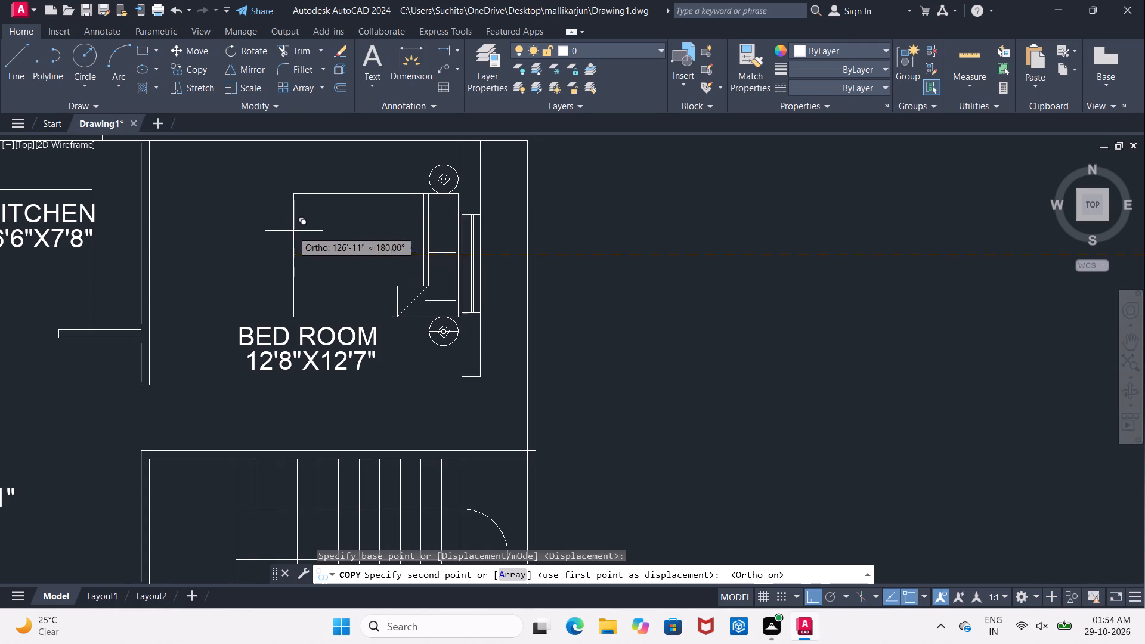
left_click(297, 231)
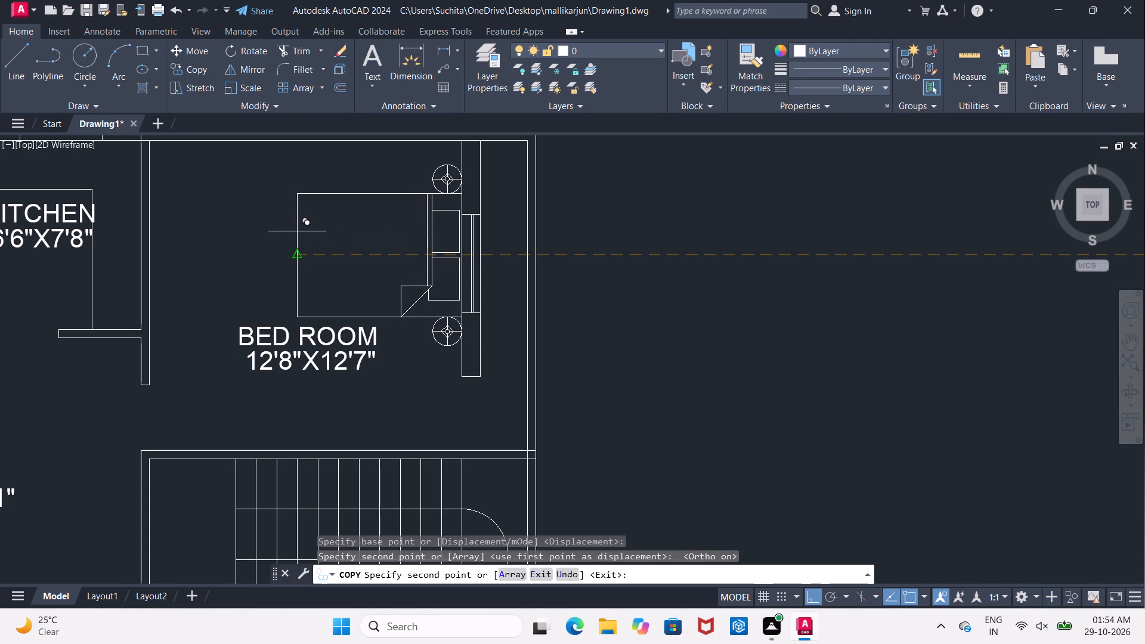
key("Escape")
Copy the toilet and wall tap set from the furnished plan's T & B into the other plan, Ortho off, snapping the cistern to the upper wall's midpoint.
scroll(301, 228, "down", 1)
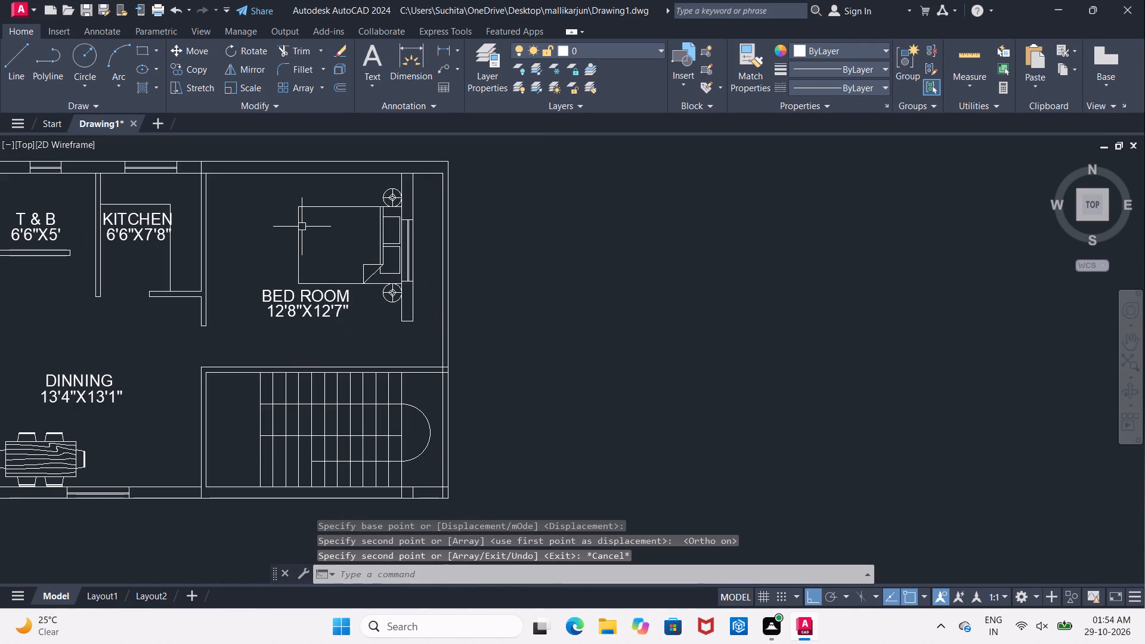
scroll(302, 227, "down", 3)
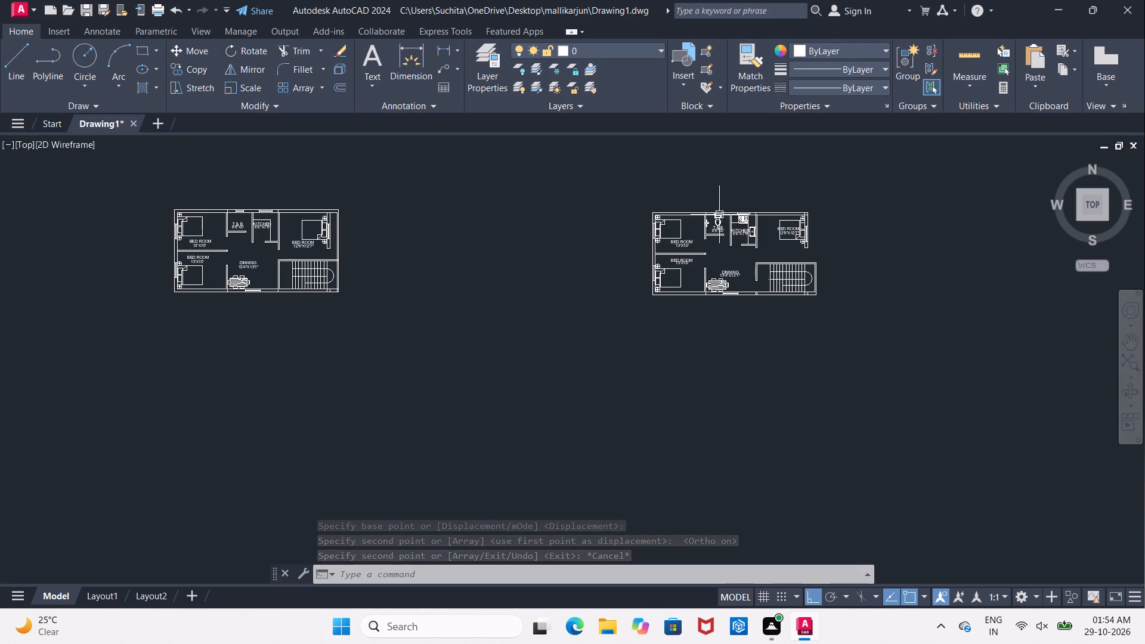
scroll(740, 200, "up", 2)
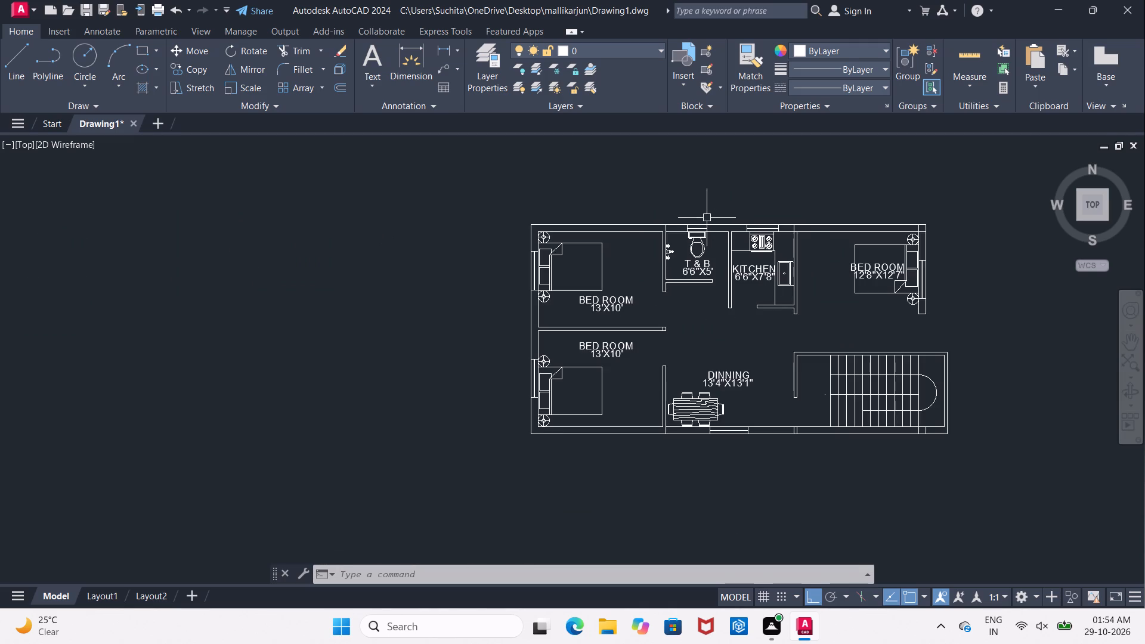
scroll(706, 218, "up", 2)
middle_click_drag(706, 219, 689, 169)
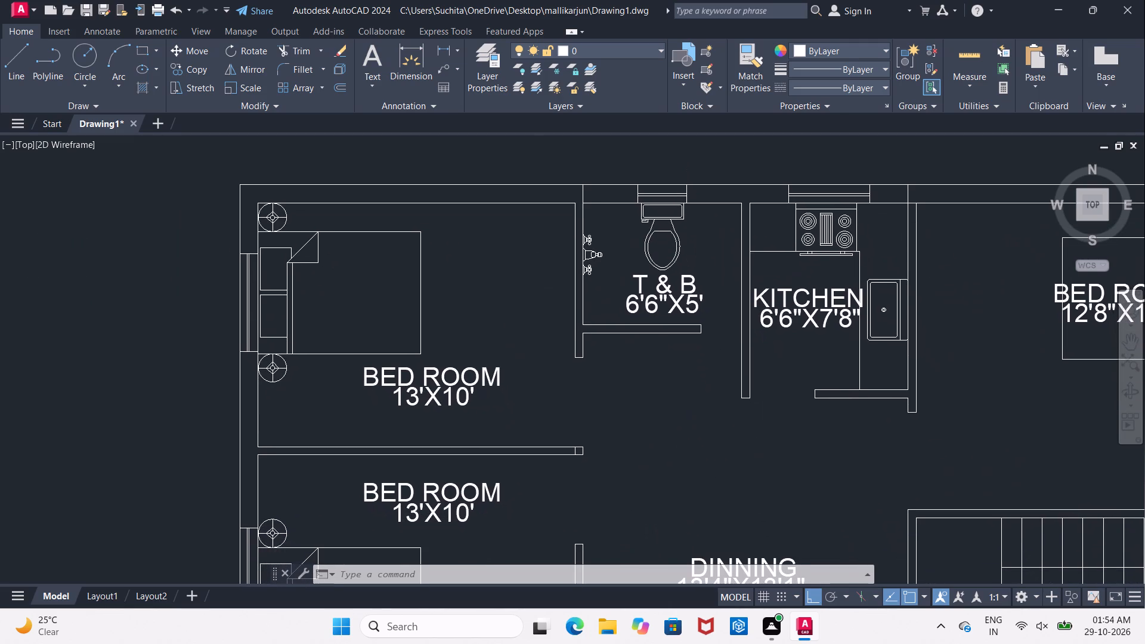
scroll(669, 220, "up", 2)
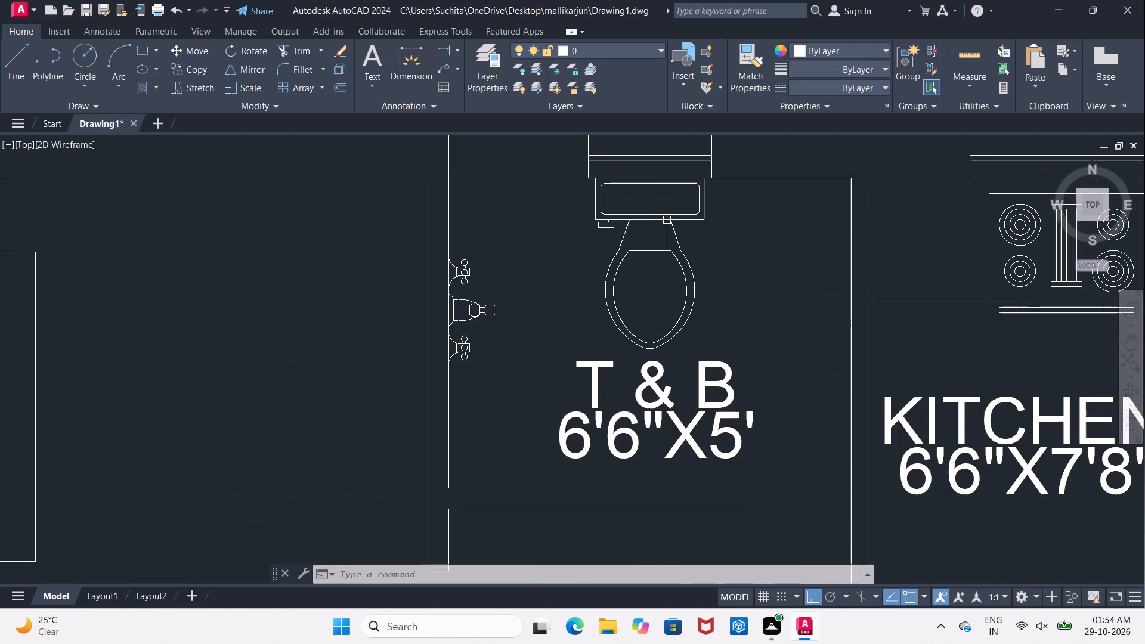
left_click(658, 222)
left_click(488, 305)
scroll(547, 236, "down", 2)
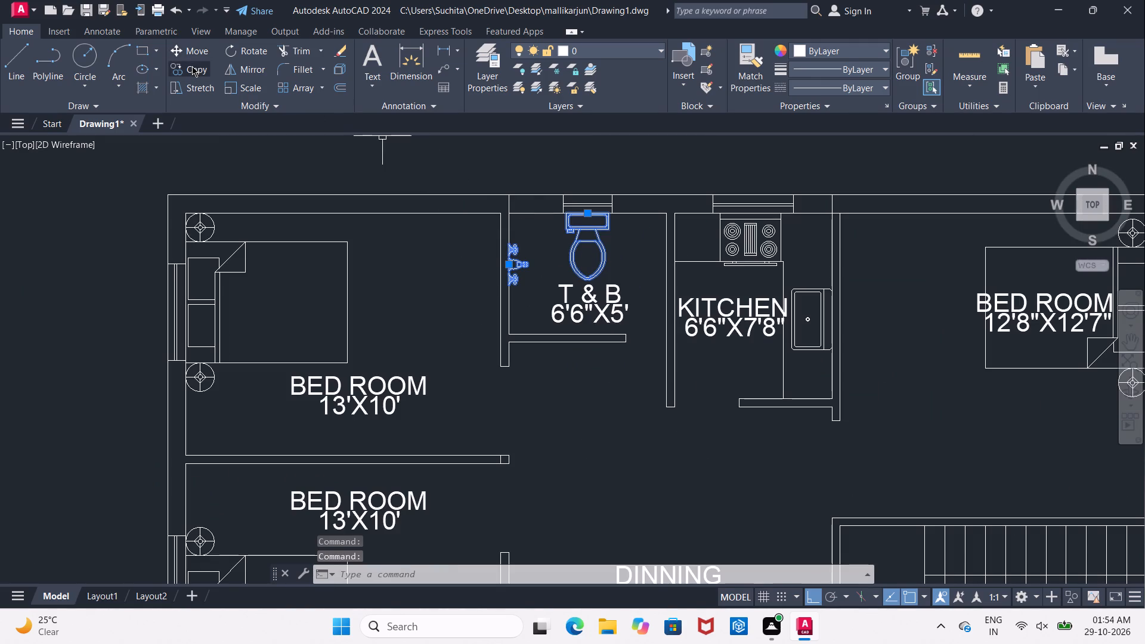
left_click(192, 66)
scroll(586, 219, "up", 3)
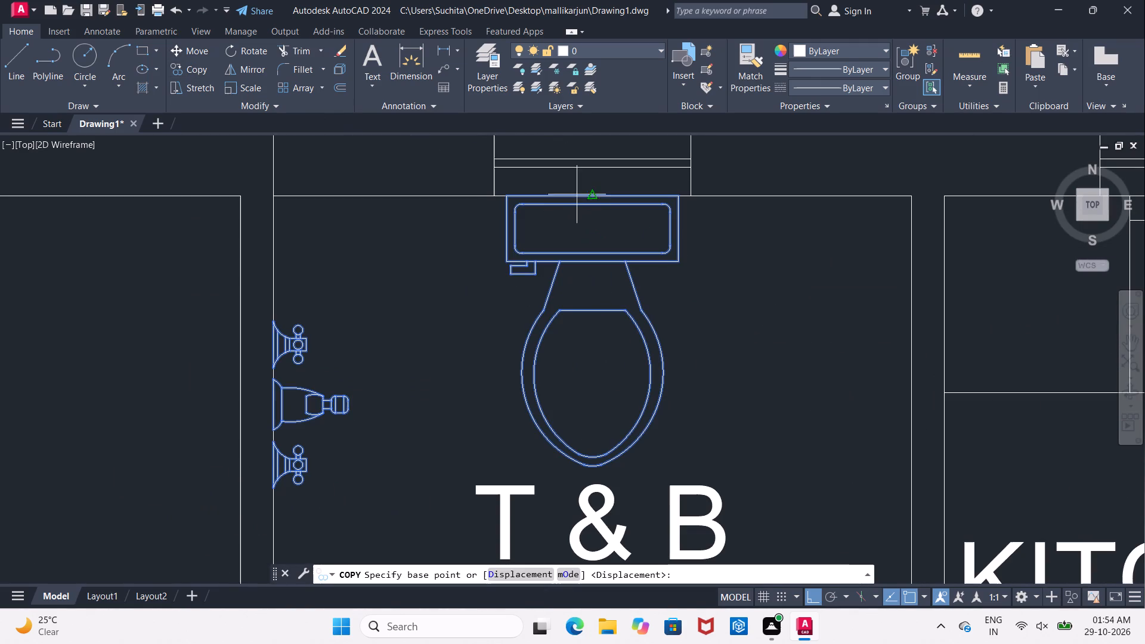
left_click(593, 193)
scroll(593, 193, "down", 3)
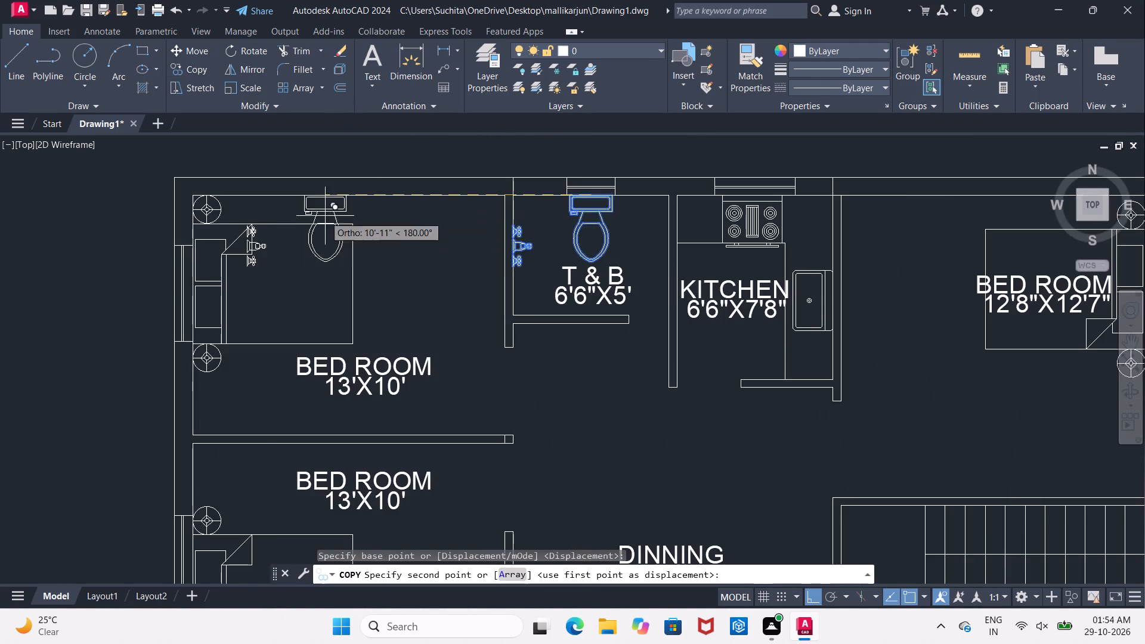
middle_click_drag(321, 216, 744, 217)
middle_click_drag(311, 221, 787, 233)
scroll(820, 231, "down", 2)
middle_click_drag(267, 228, 515, 237)
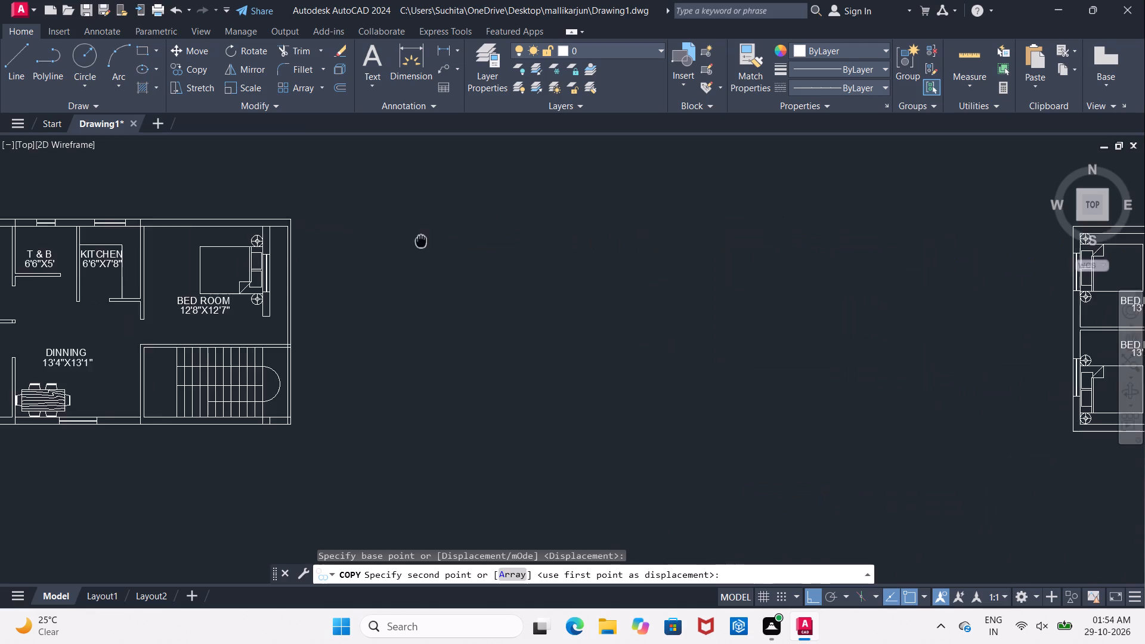
middle_click_drag(515, 237, 828, 221)
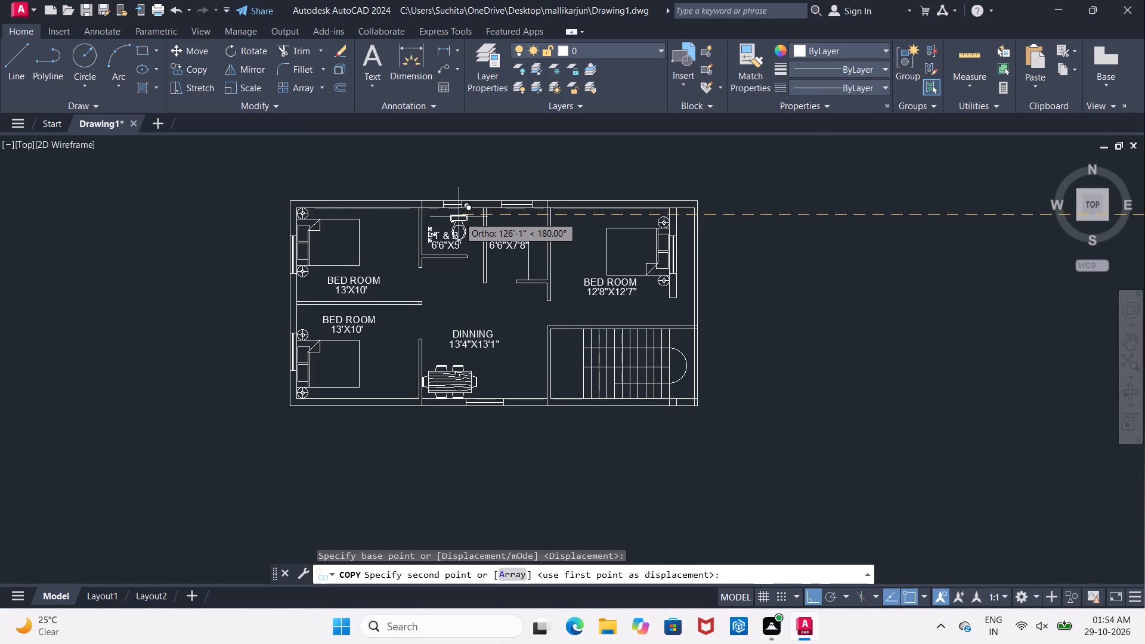
scroll(456, 213, "up", 3)
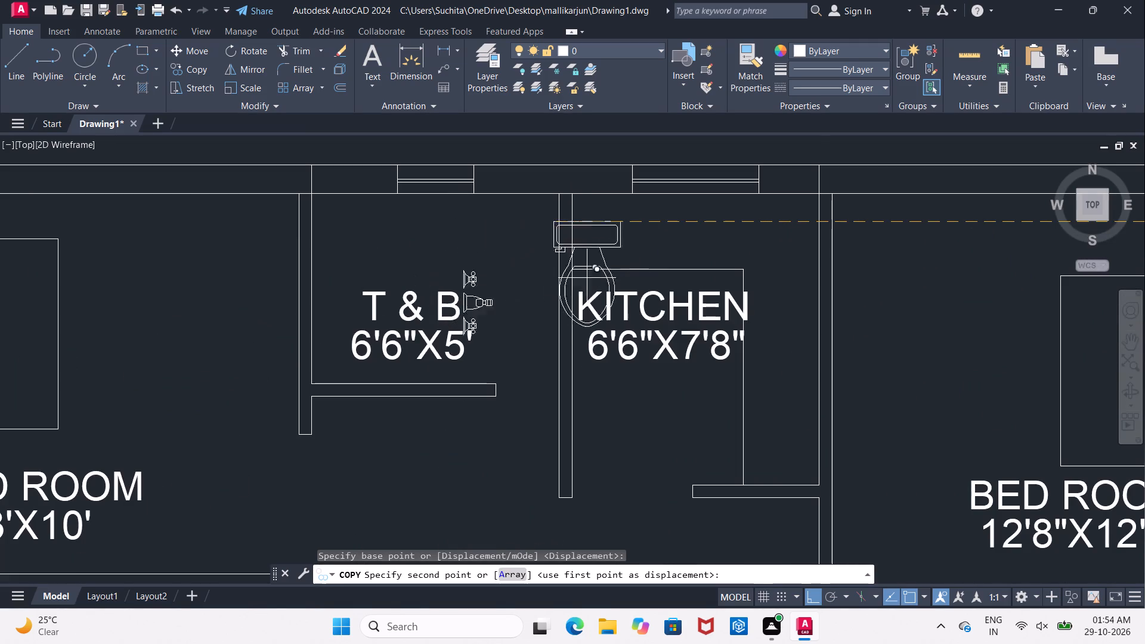
left_click(813, 591)
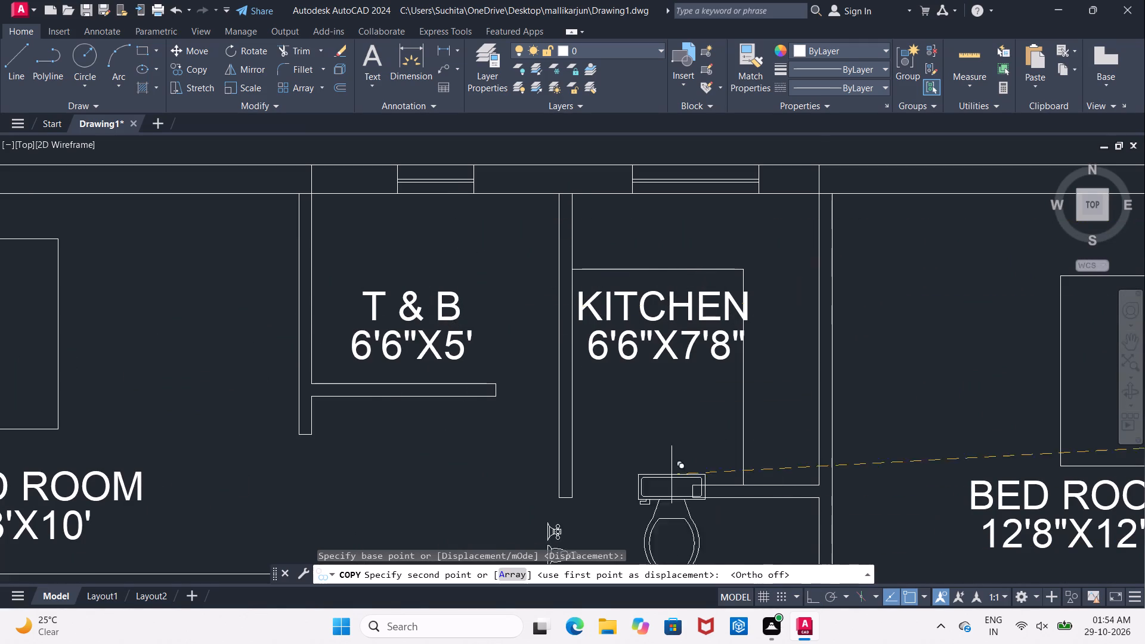
scroll(435, 196, "up", 2)
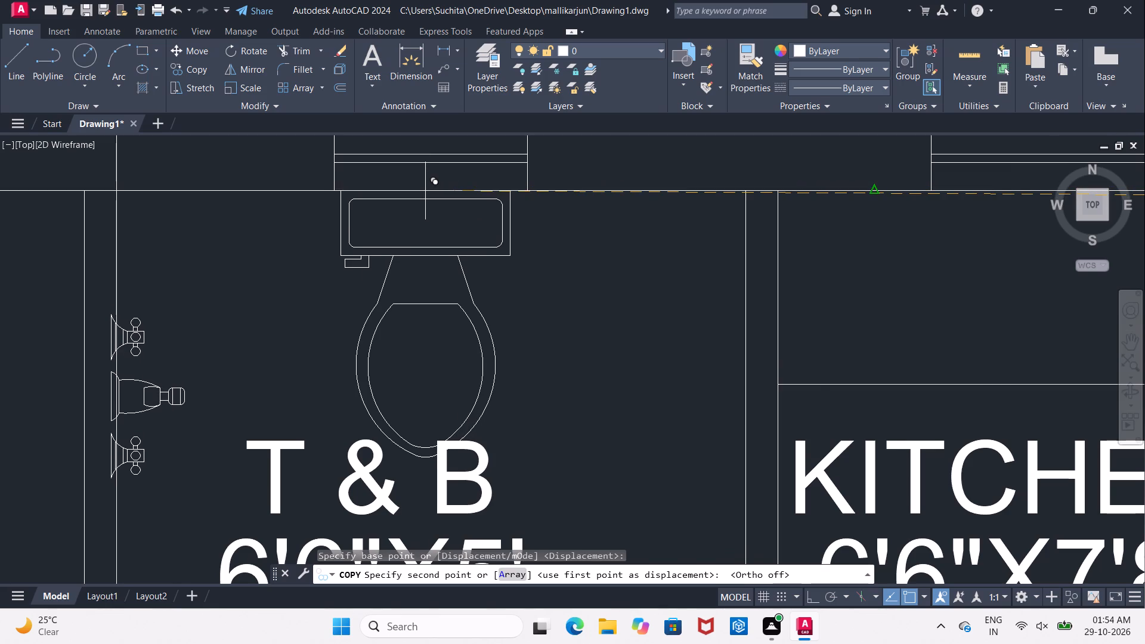
left_click(425, 191)
scroll(456, 187, "down", 1)
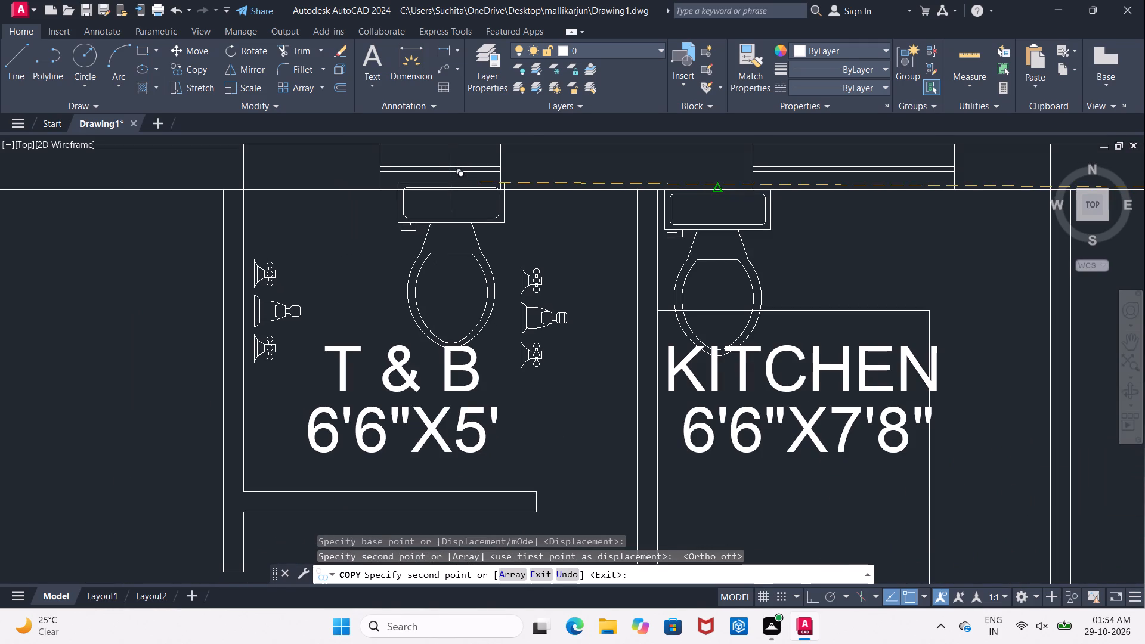
key("Escape")
Move the copied toilet and tap set straight left about 4'-7" into the T & B room, with Ortho on and the taps against its left wall.
left_click(685, 222)
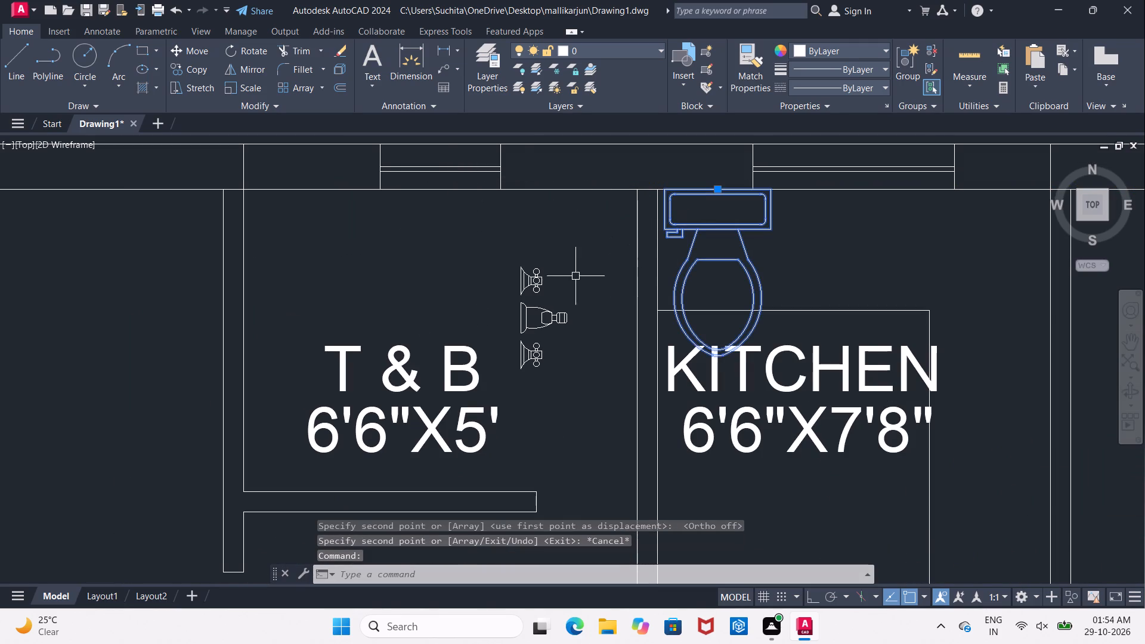
left_click(540, 281)
left_click(194, 55)
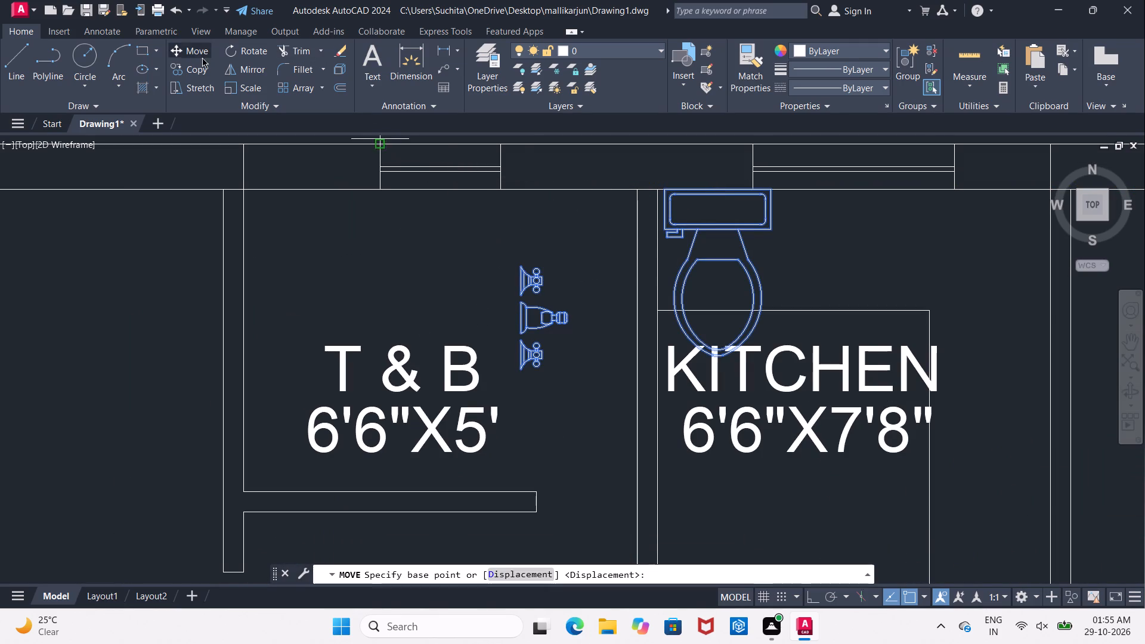
left_click_drag(946, 268, 936, 265)
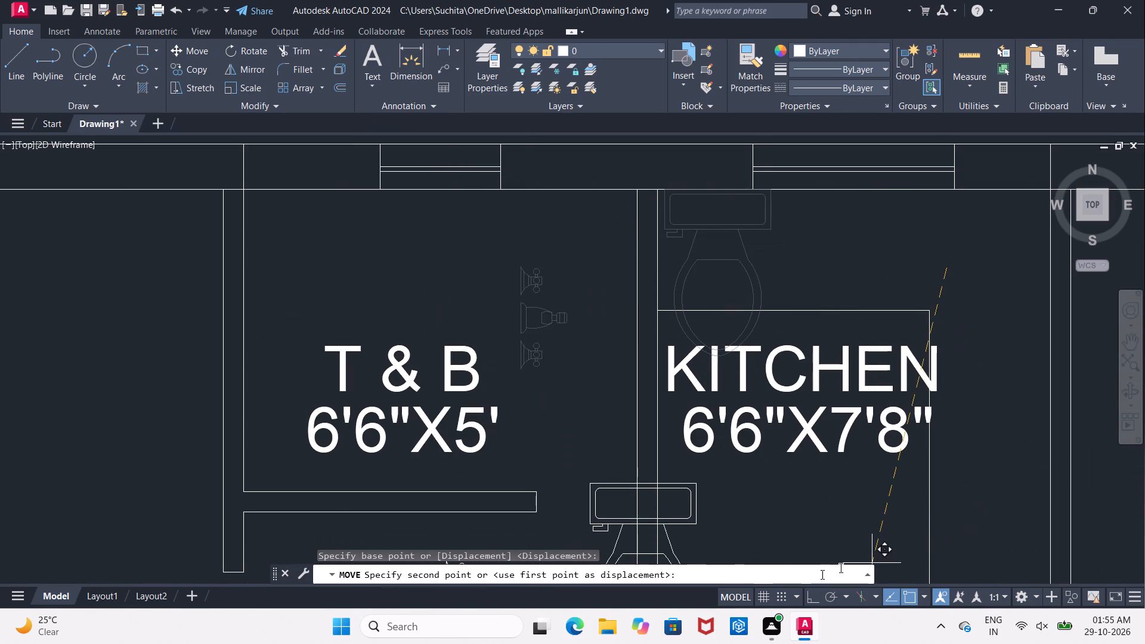
left_click_drag(815, 597, 813, 592)
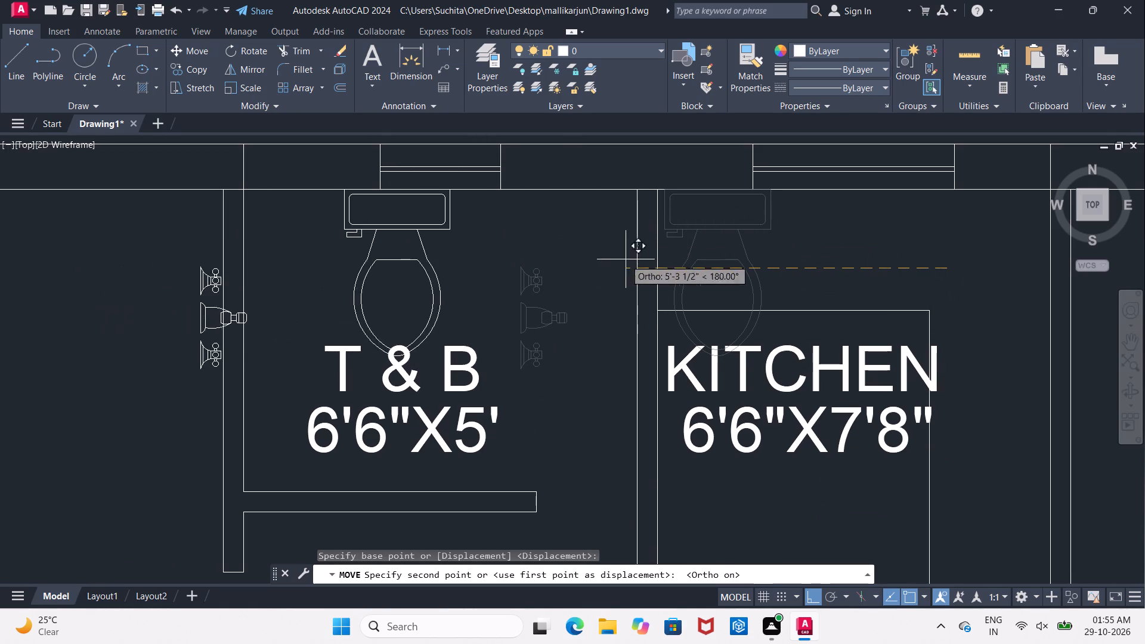
left_click(669, 259)
Compare the two plans and examine the furnished plan's rooms, especially around the dining area and staircase.
scroll(669, 256, "down", 4)
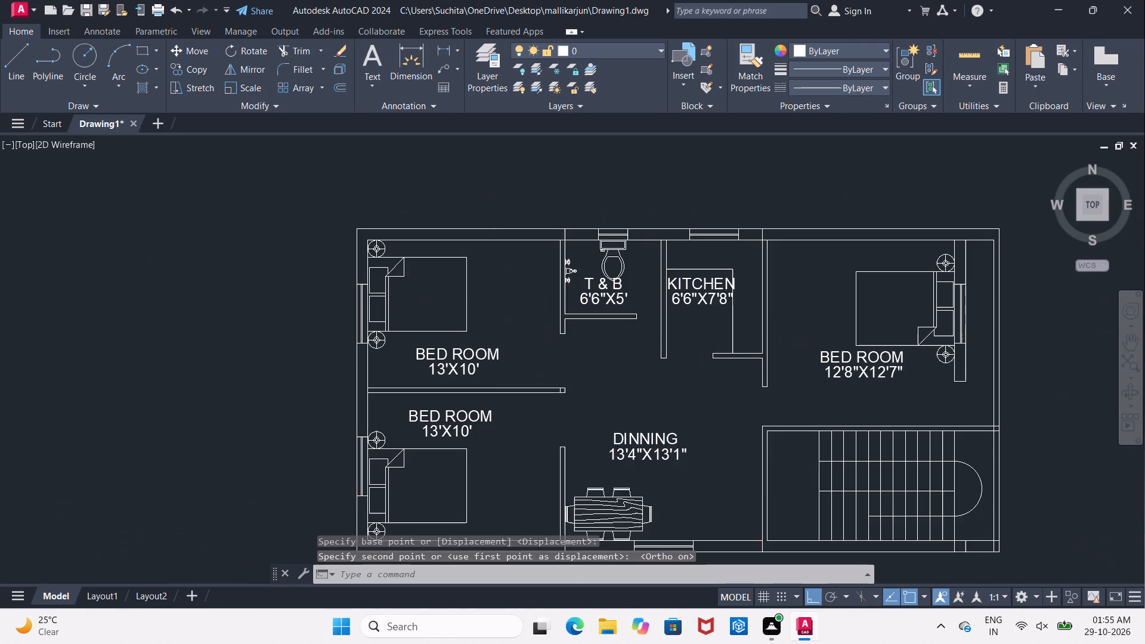
scroll(671, 256, "down", 1)
scroll(773, 250, "down", 3)
middle_click_drag(897, 258, 680, 236)
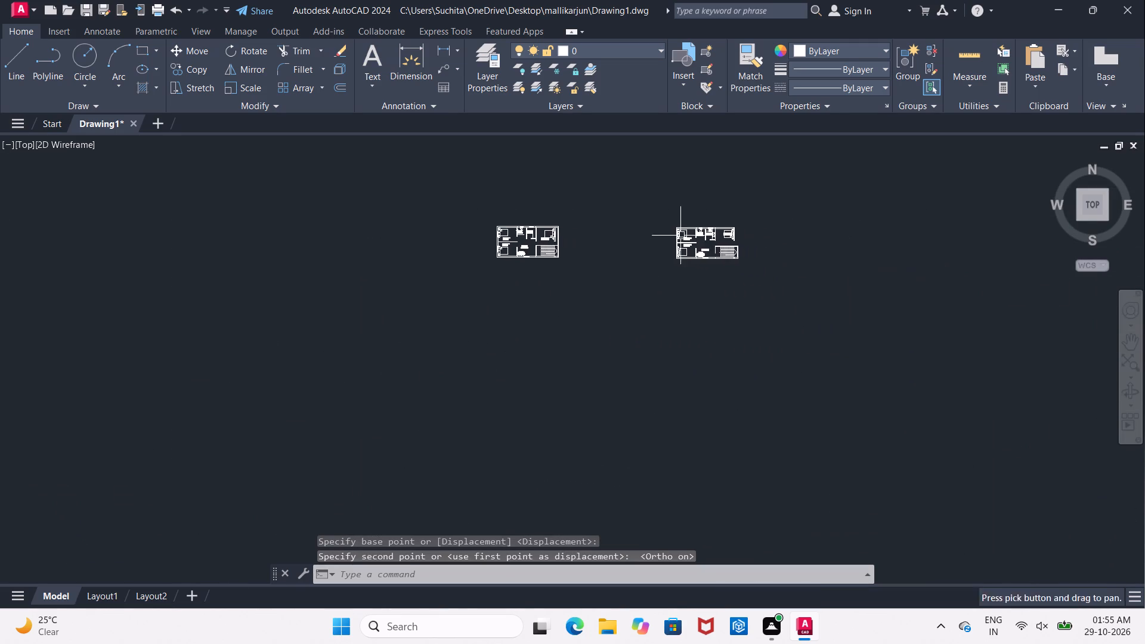
scroll(572, 240, "up", 4)
scroll(526, 216, "up", 2)
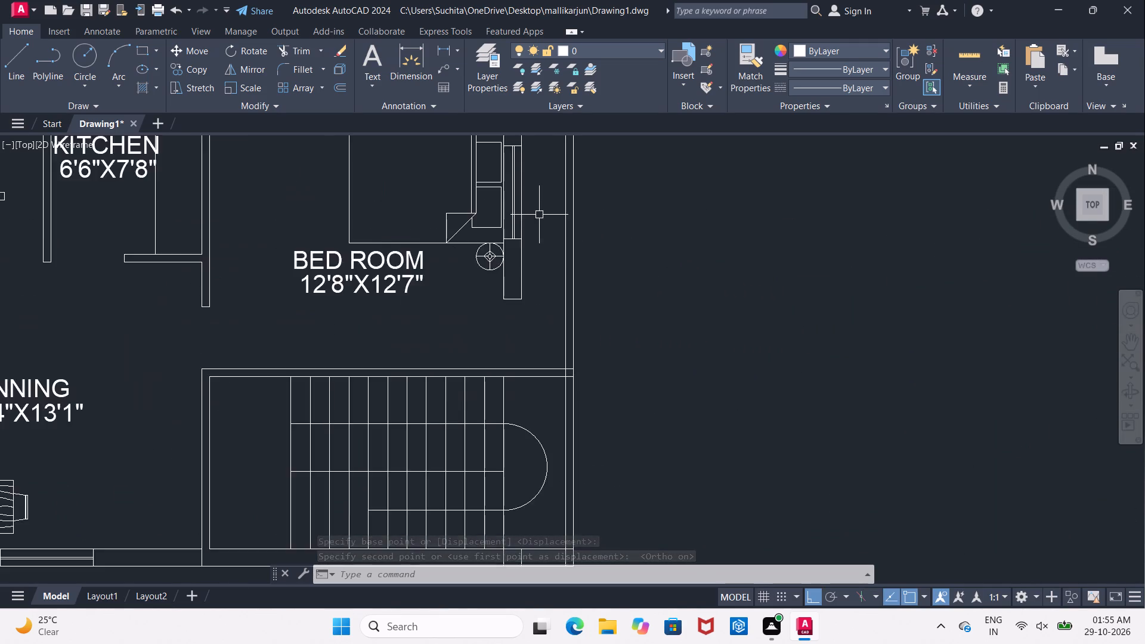
scroll(542, 215, "down", 4)
middle_click_drag(869, 219, 640, 226)
scroll(631, 212, "up", 2)
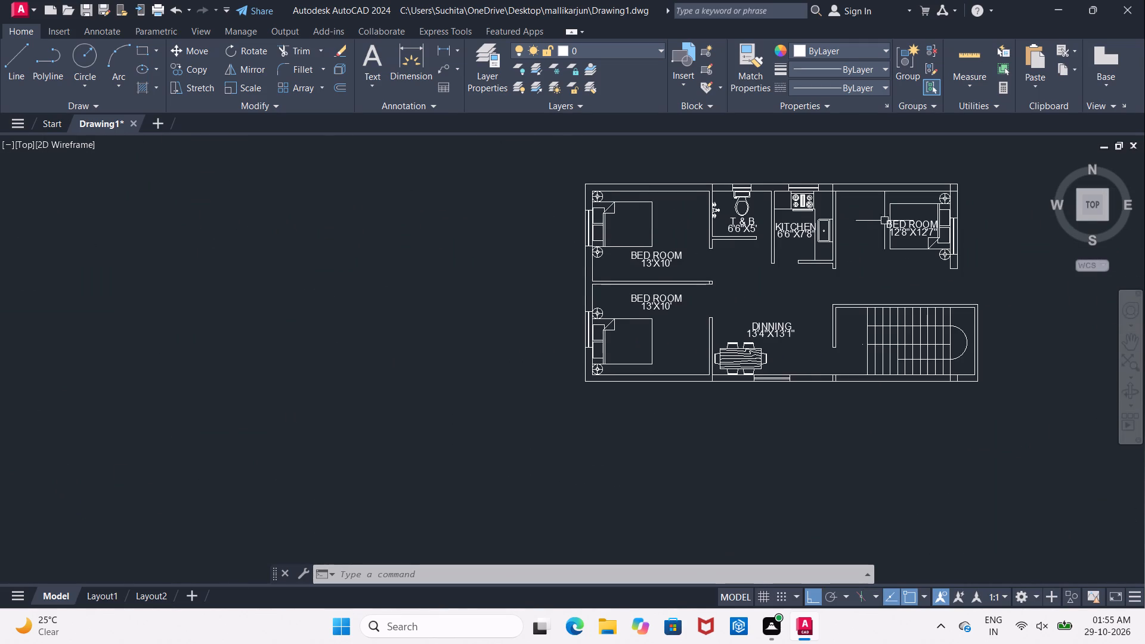
middle_click_drag(881, 222, 618, 216)
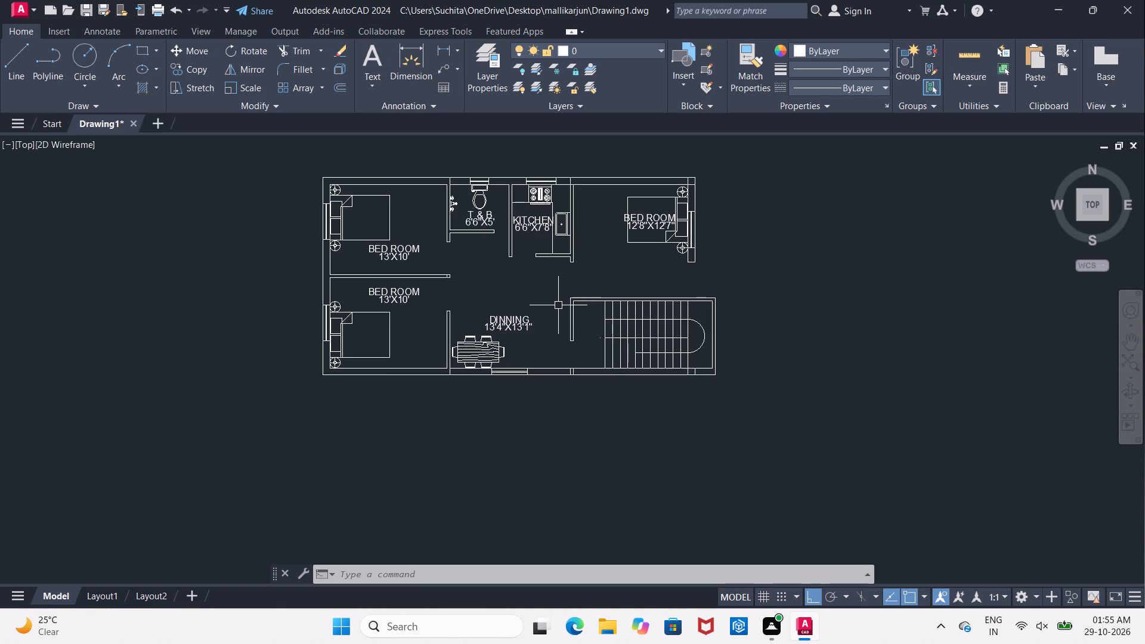
scroll(558, 305, "up", 2)
middle_click_drag(561, 302, 510, 218)
scroll(511, 216, "down", 1)
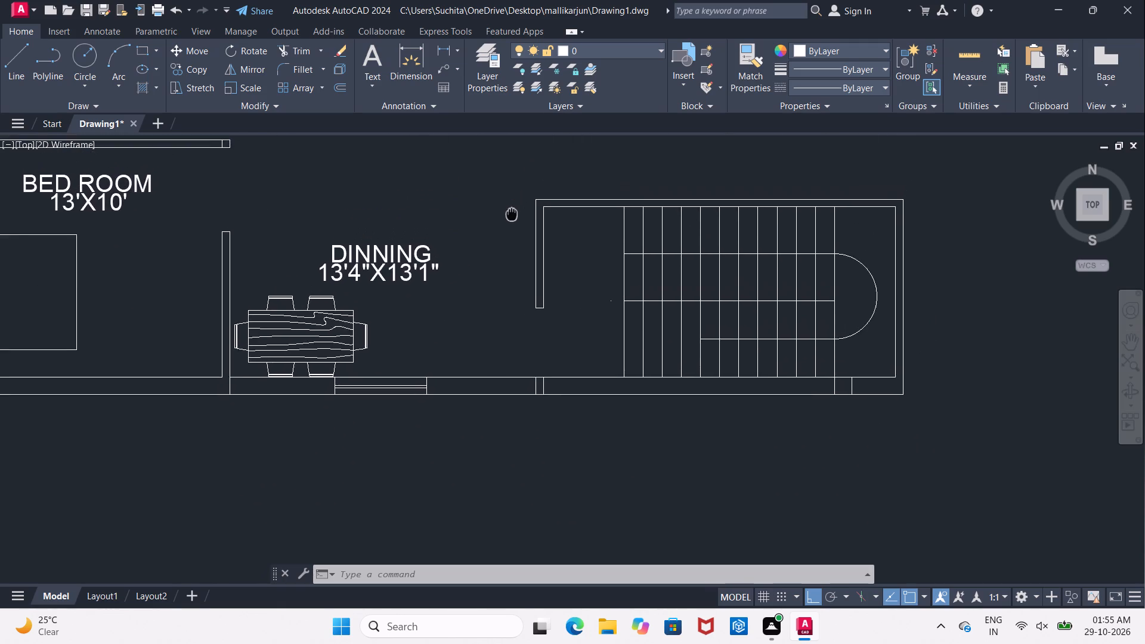
middle_click_drag(510, 218, 509, 222)
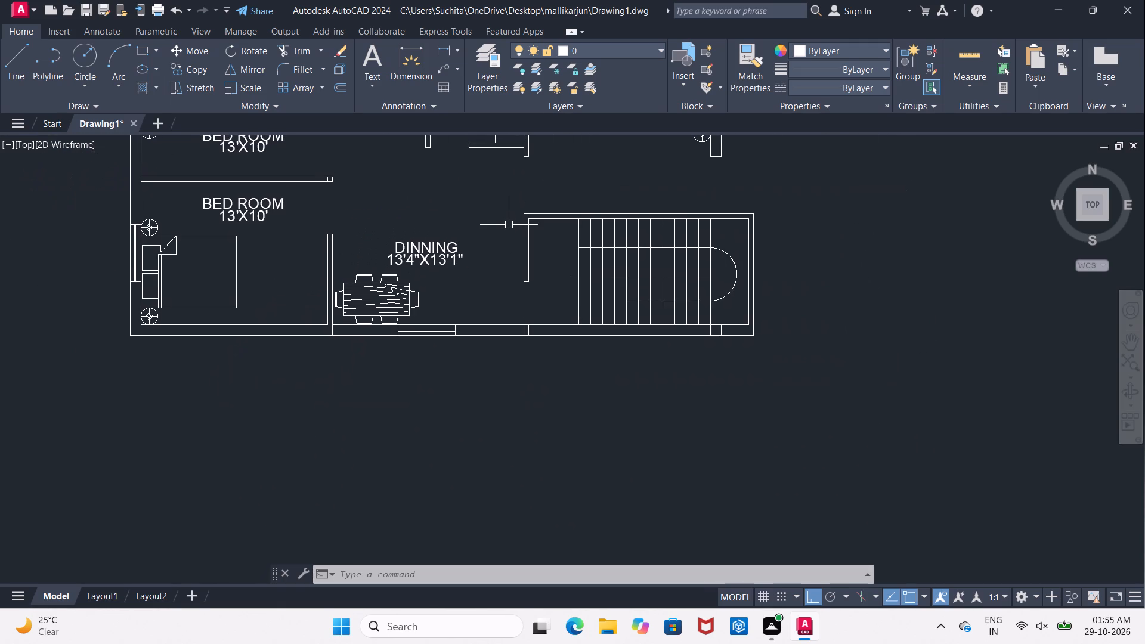
key("Escape")
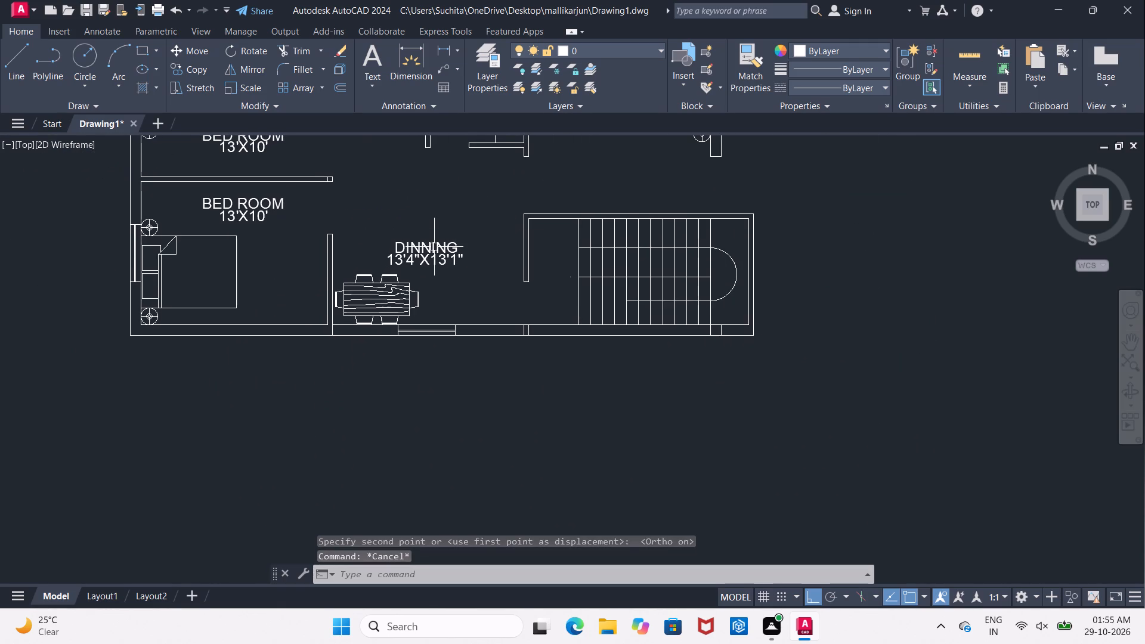
Add a horizontal single-line text label W1 just outside the dining room's window, below the lower outer wall.
left_click(434, 247)
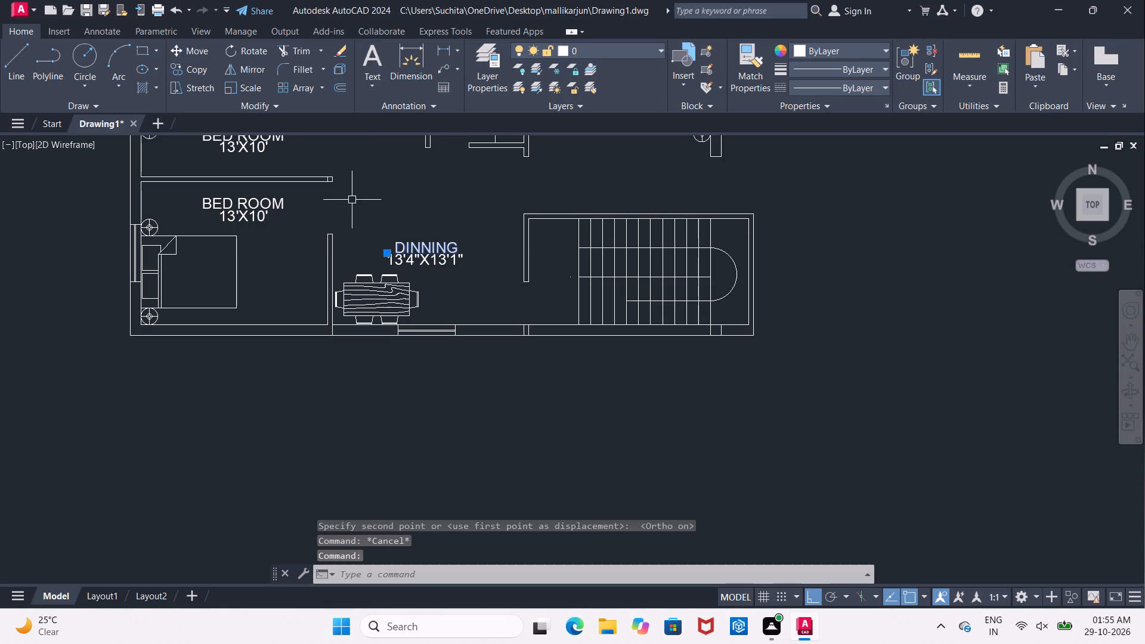
key("Escape")
scroll(426, 386, "up", 2)
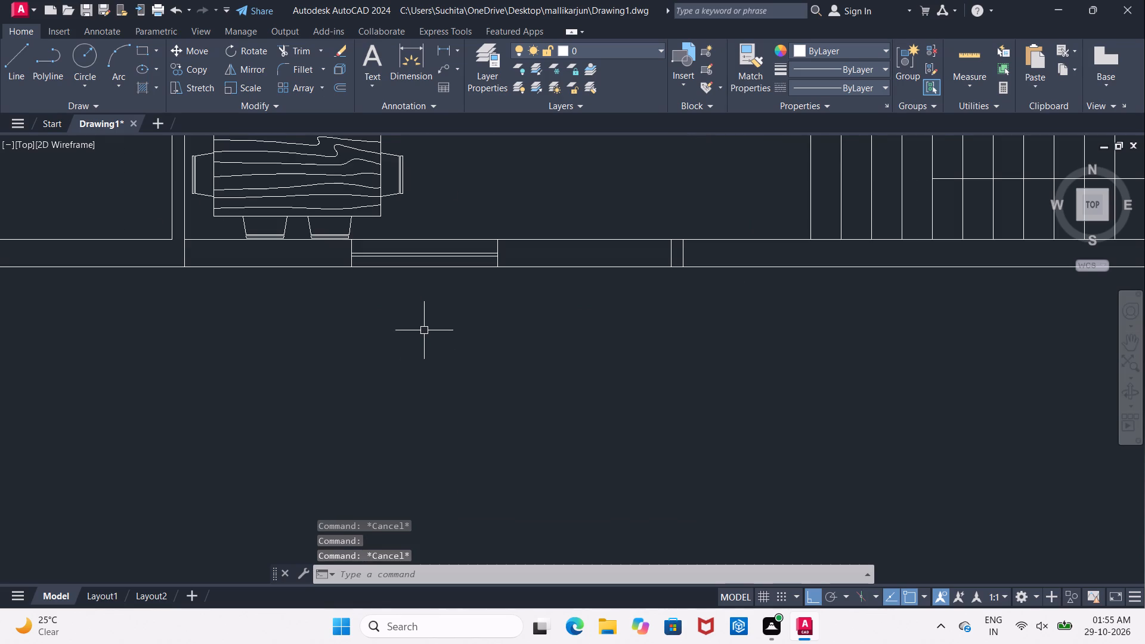
type("DT")
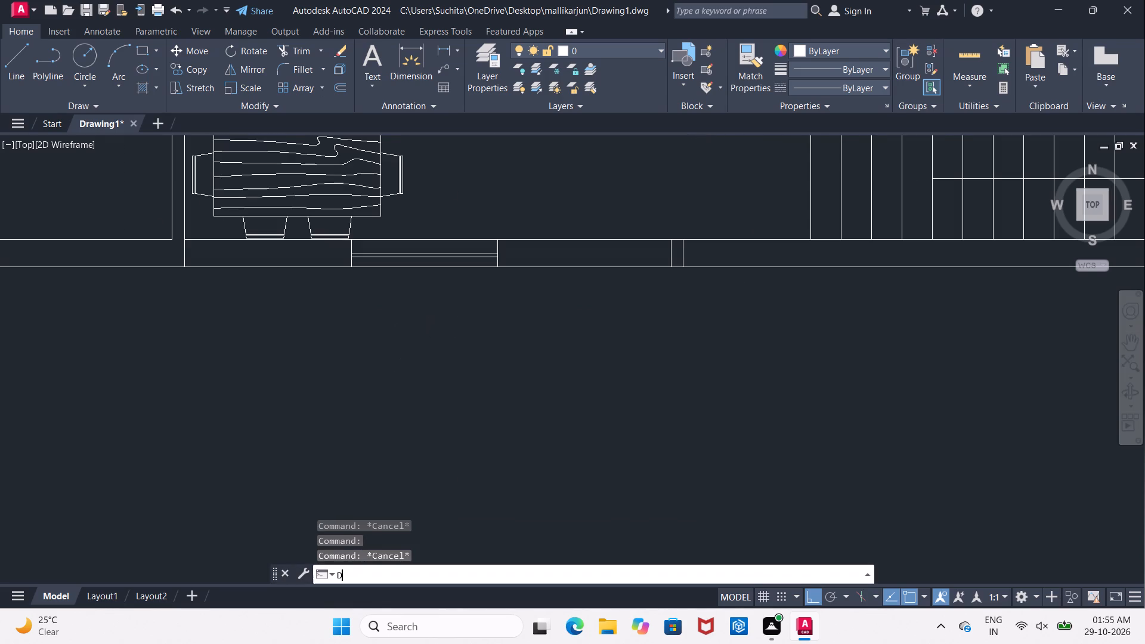
key("Return")
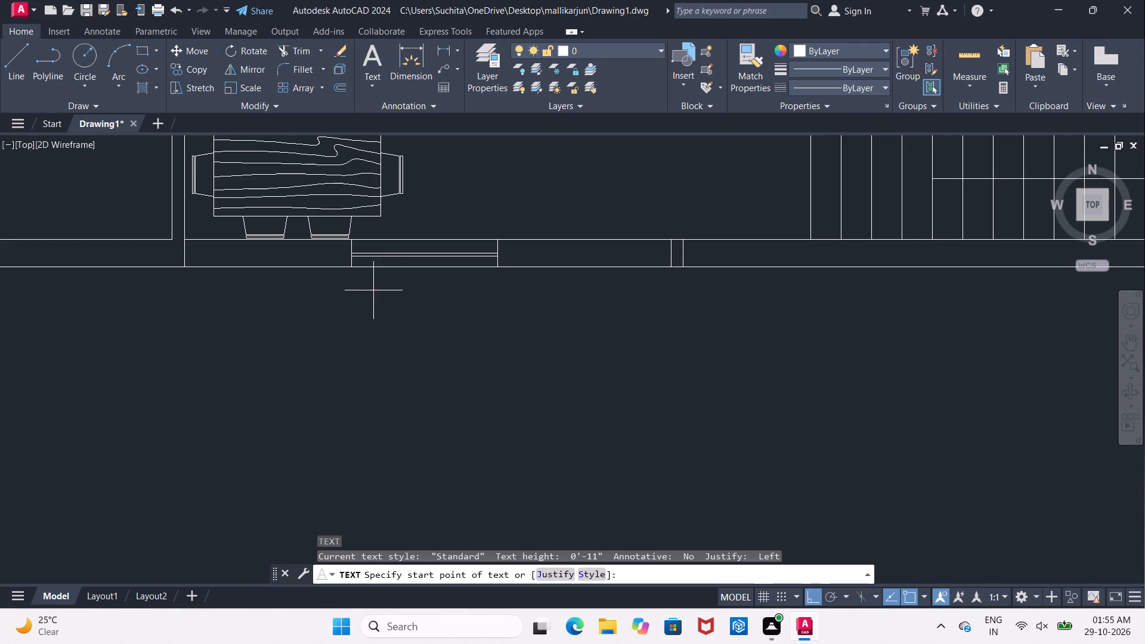
left_click_drag(372, 297, 380, 305)
left_click(398, 301)
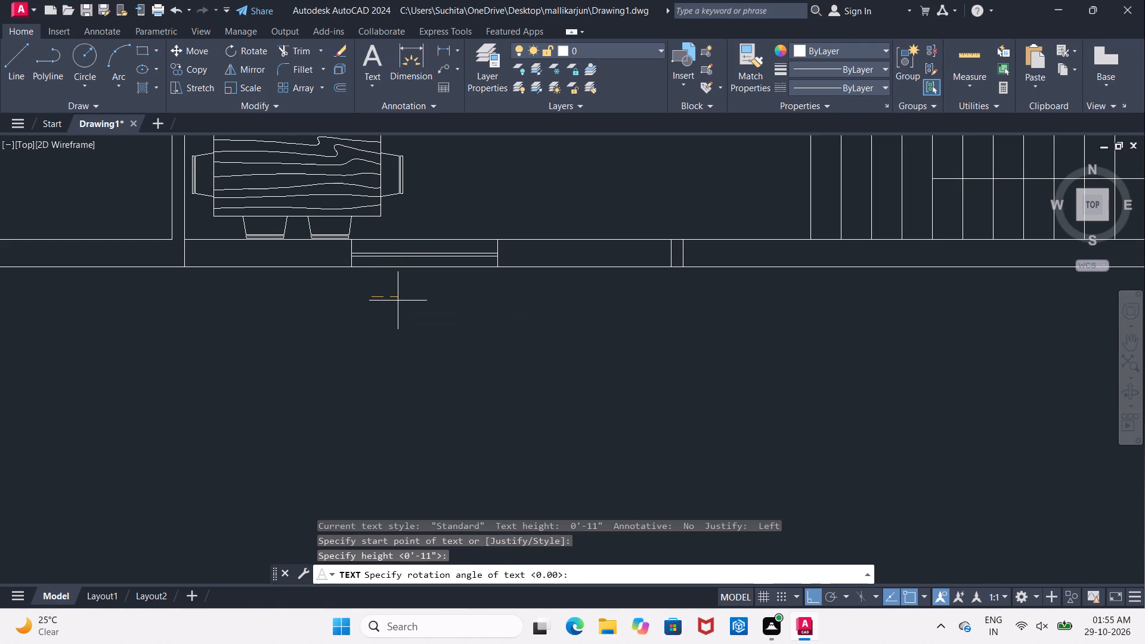
left_click(398, 301)
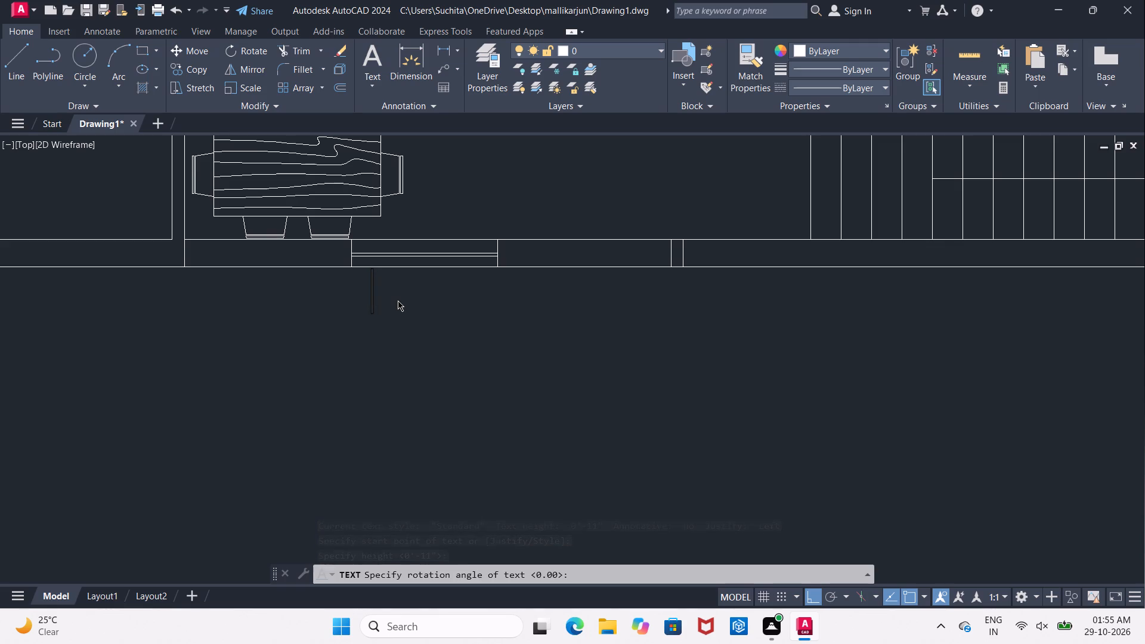
type("W1")
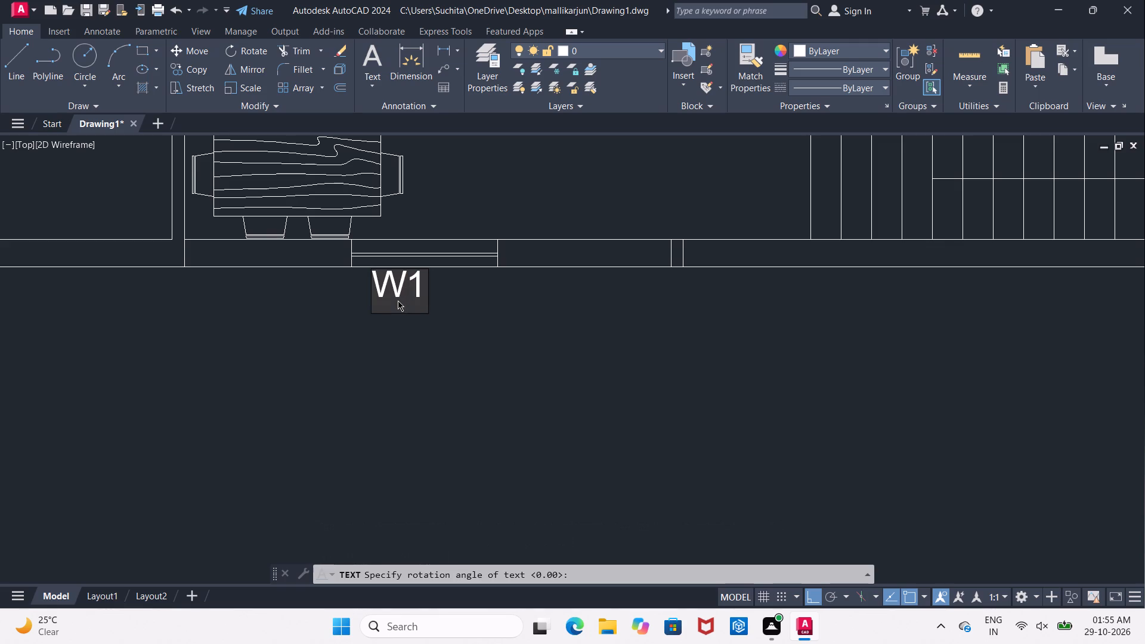
left_click(398, 371)
key("Escape")
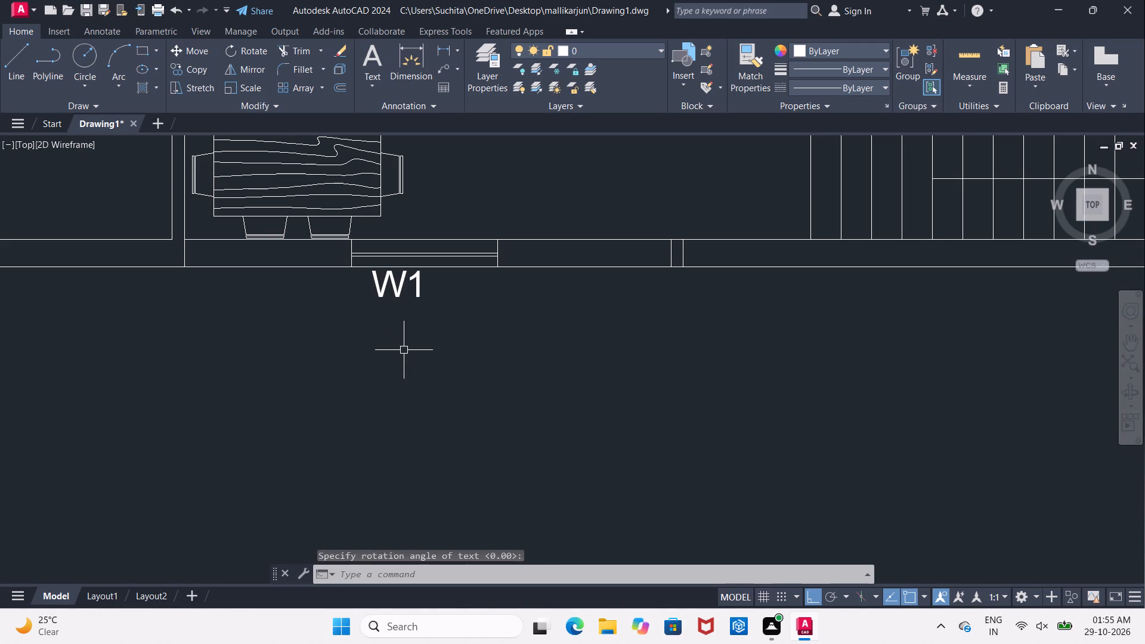
key("Escape")
Move the W1 label about 8" to the right and slightly down, with Ortho on, centring it below the dining room's window.
left_click(397, 298)
left_click(201, 54)
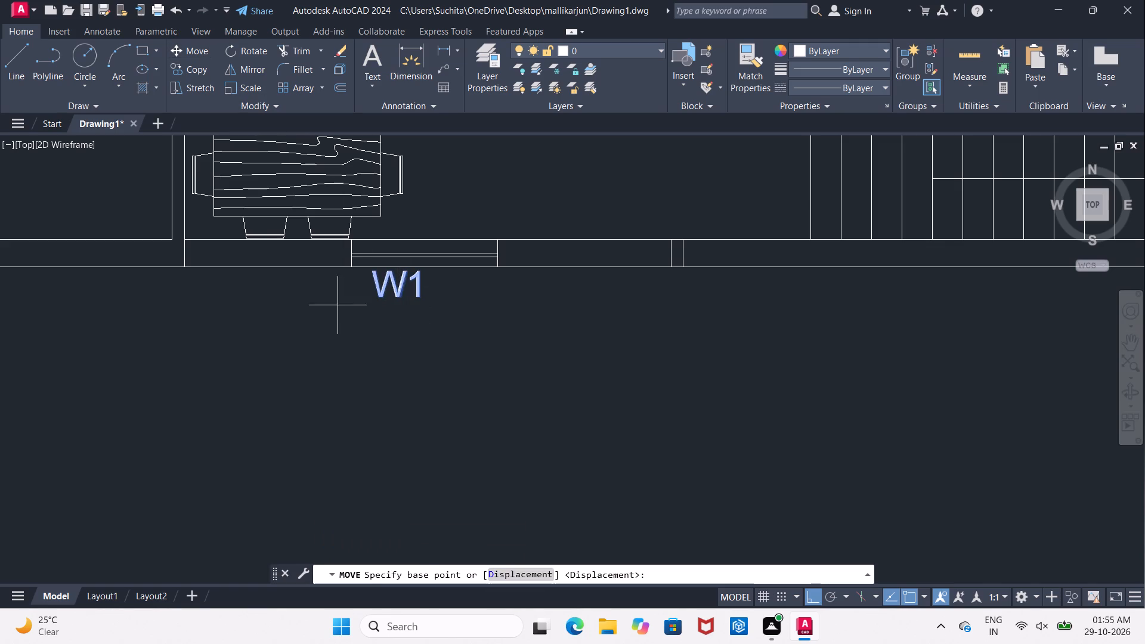
left_click(333, 330)
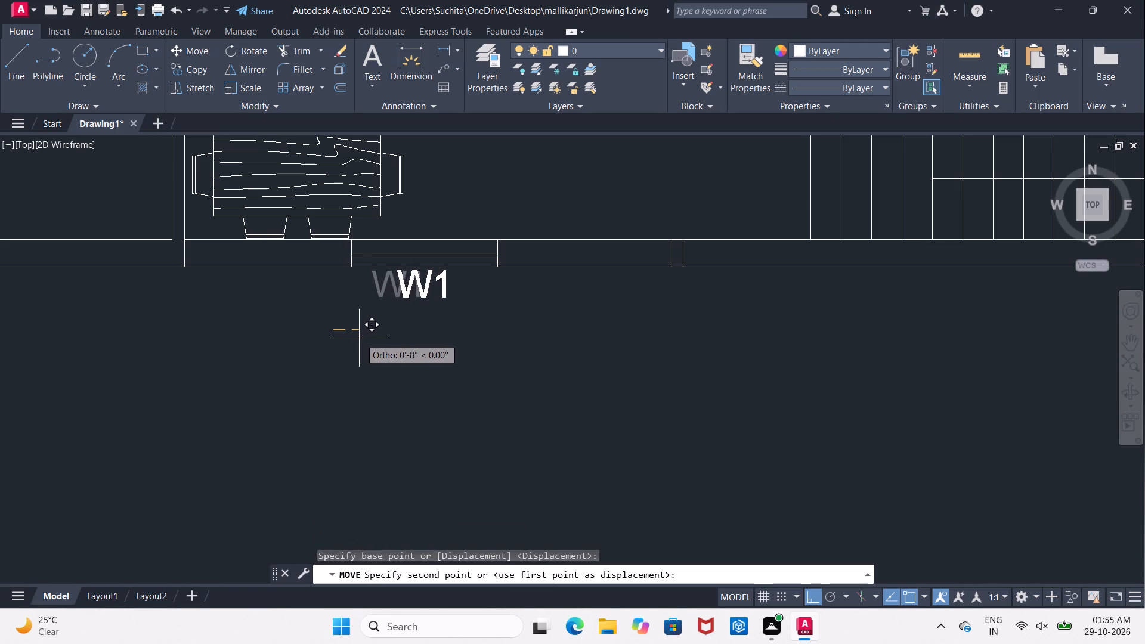
left_click(361, 338)
left_click(405, 293)
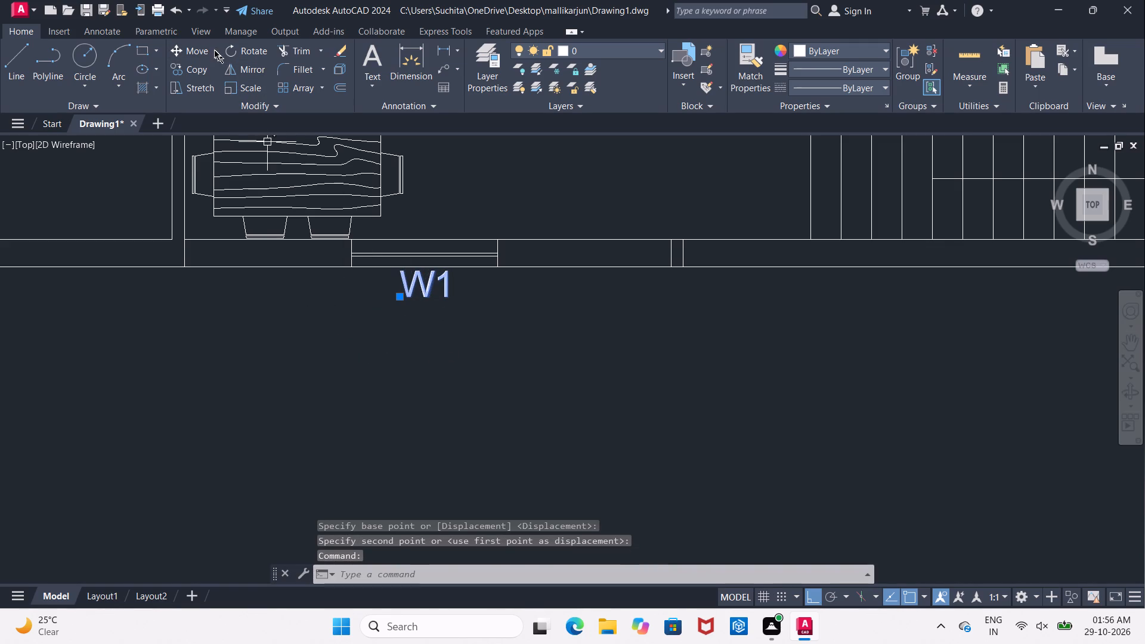
left_click(208, 48)
left_click(490, 291)
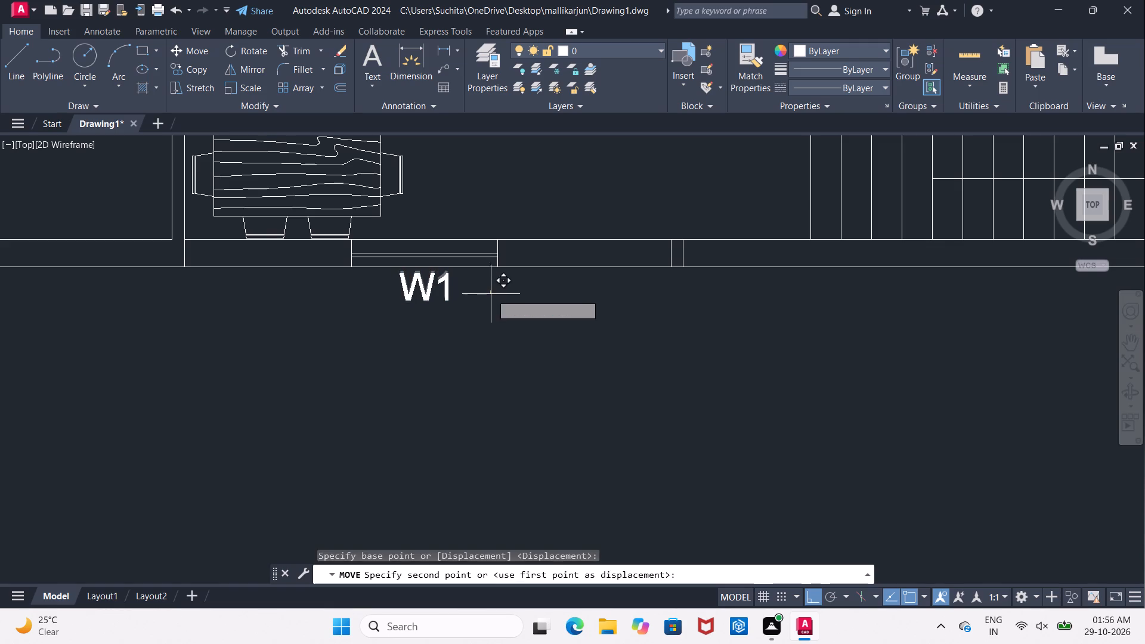
left_click(493, 304)
Copy the W1 label to just outside the window of the 12'8"X12'7" bedroom, with Ortho off.
scroll(493, 304, "down", 1)
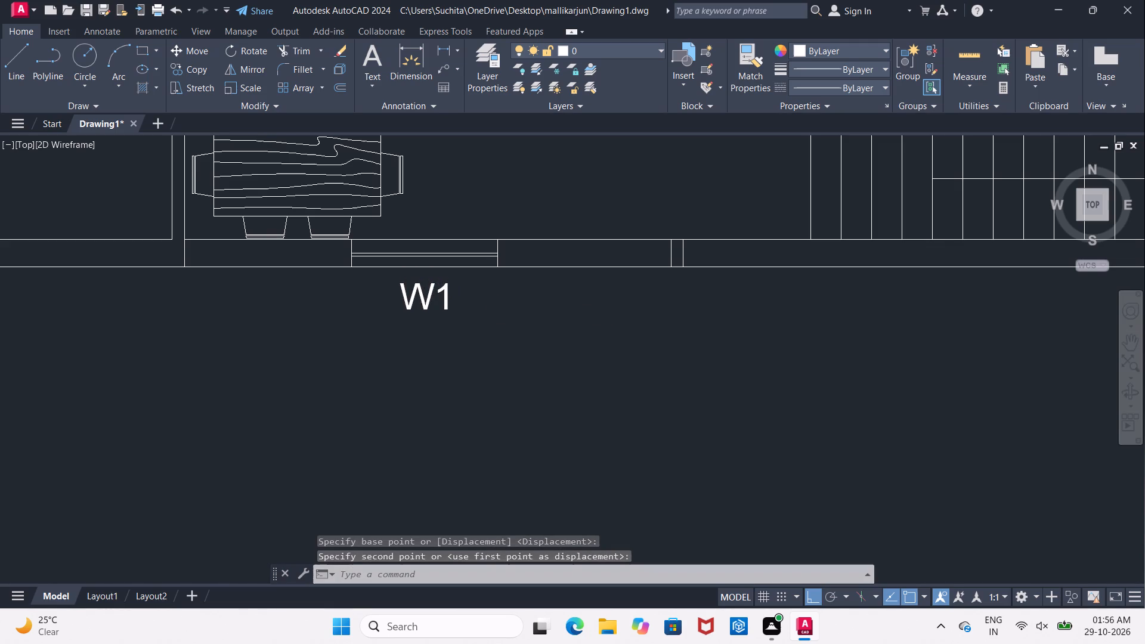
left_click(453, 304)
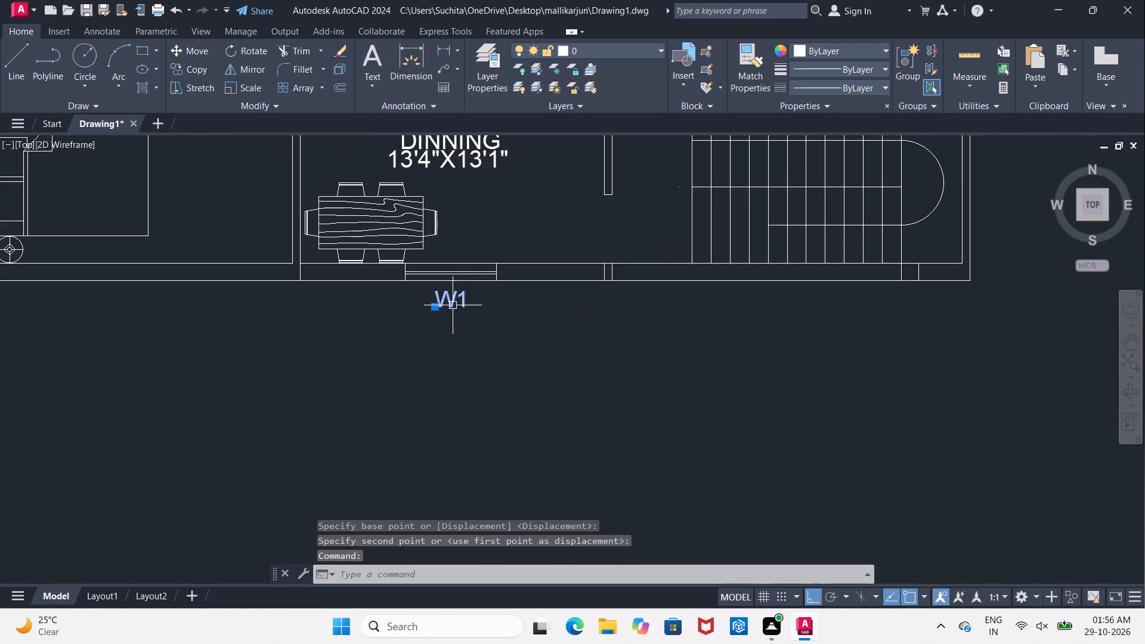
left_click(183, 68)
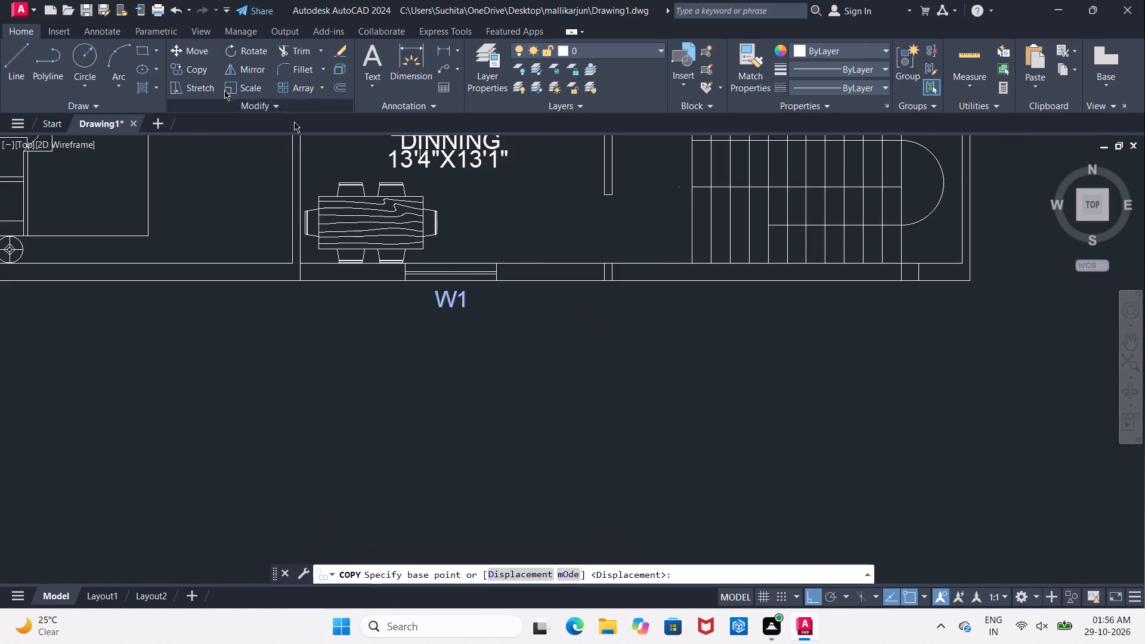
left_click(445, 302)
middle_click_drag(457, 284, 405, 416)
scroll(572, 268, "down", 2)
middle_click_drag(569, 274, 426, 286)
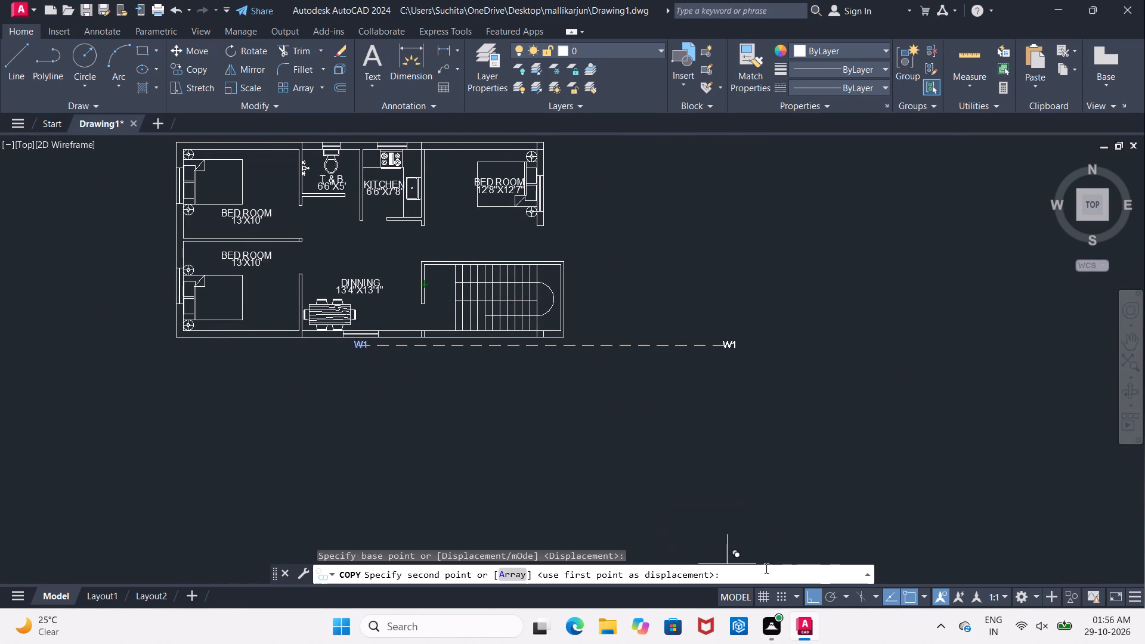
left_click(816, 596)
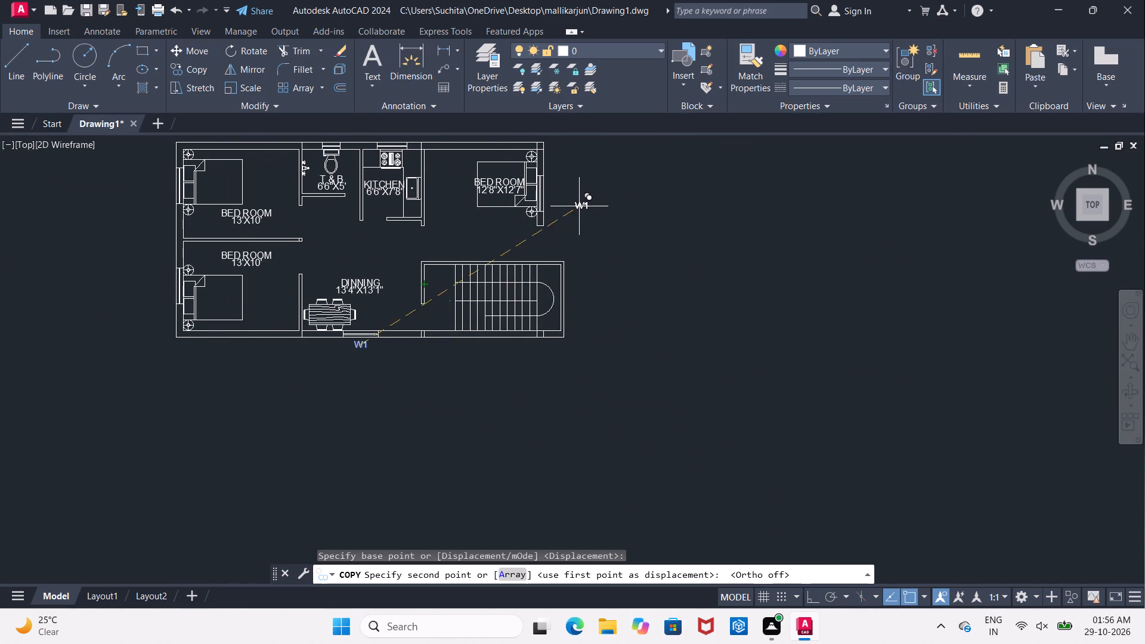
scroll(572, 198, "up", 2)
middle_click_drag(536, 194, 512, 301)
scroll(508, 298, "up", 2)
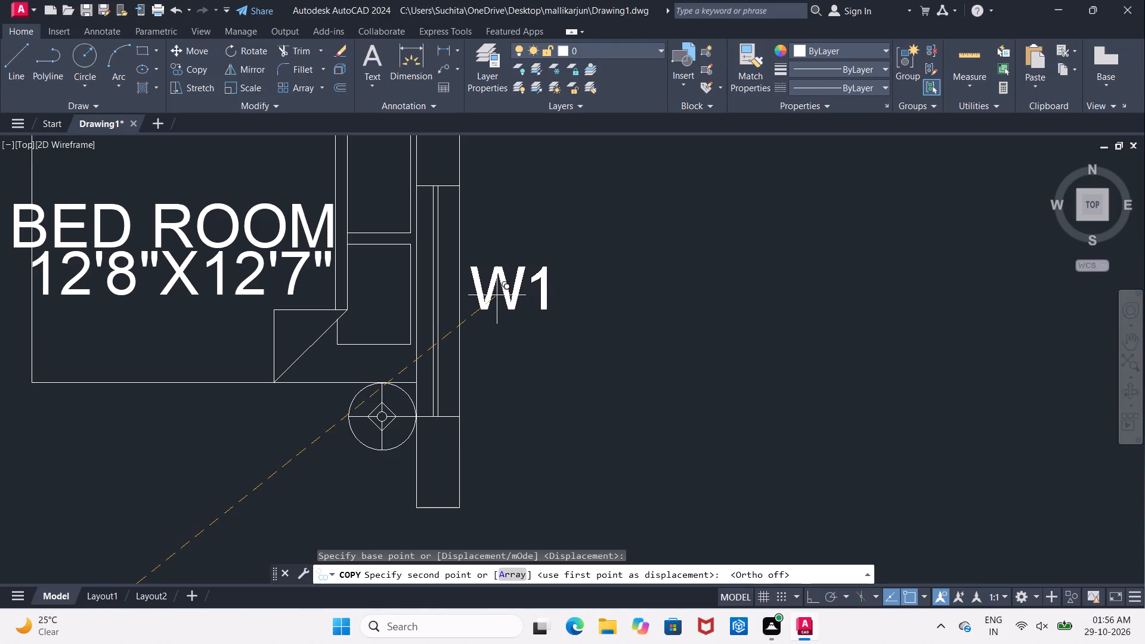
left_click(496, 299)
scroll(496, 298, "down", 3)
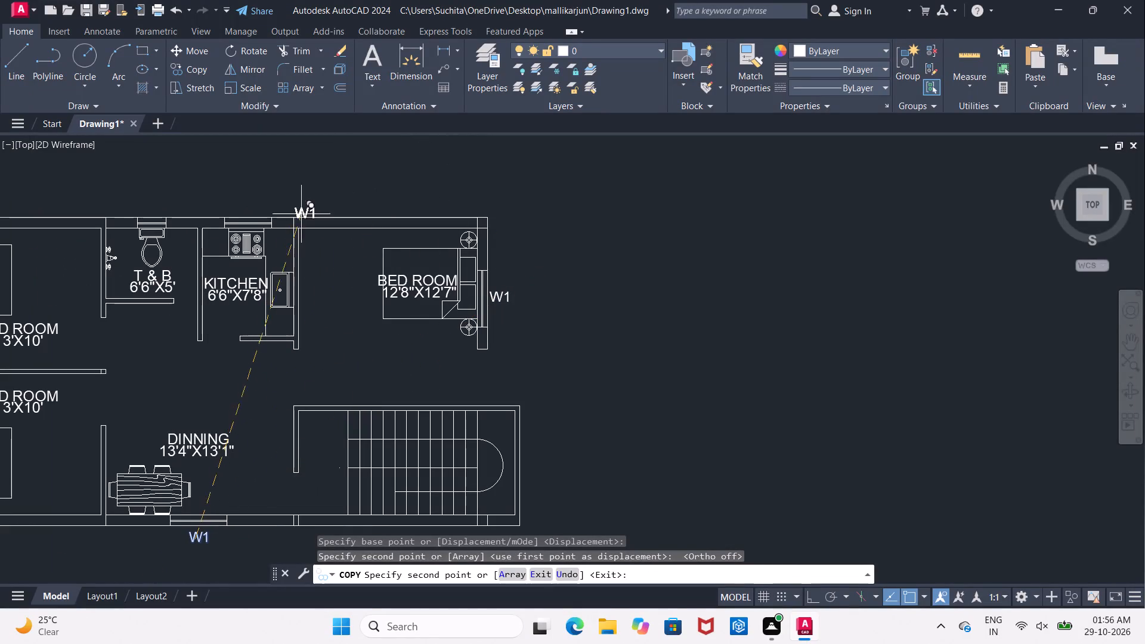
key("Escape")
Copy the bedroom window's W1 label to just above the kitchen window, outside the upper wall.
scroll(384, 267, "down", 1)
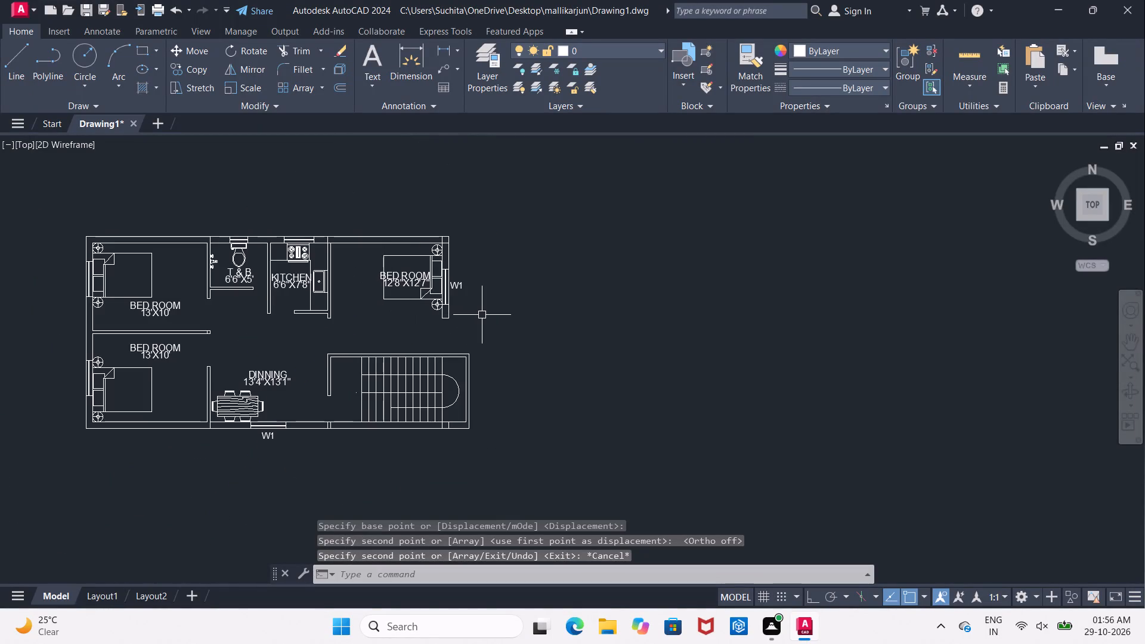
scroll(483, 315, "up", 1)
left_click(441, 269)
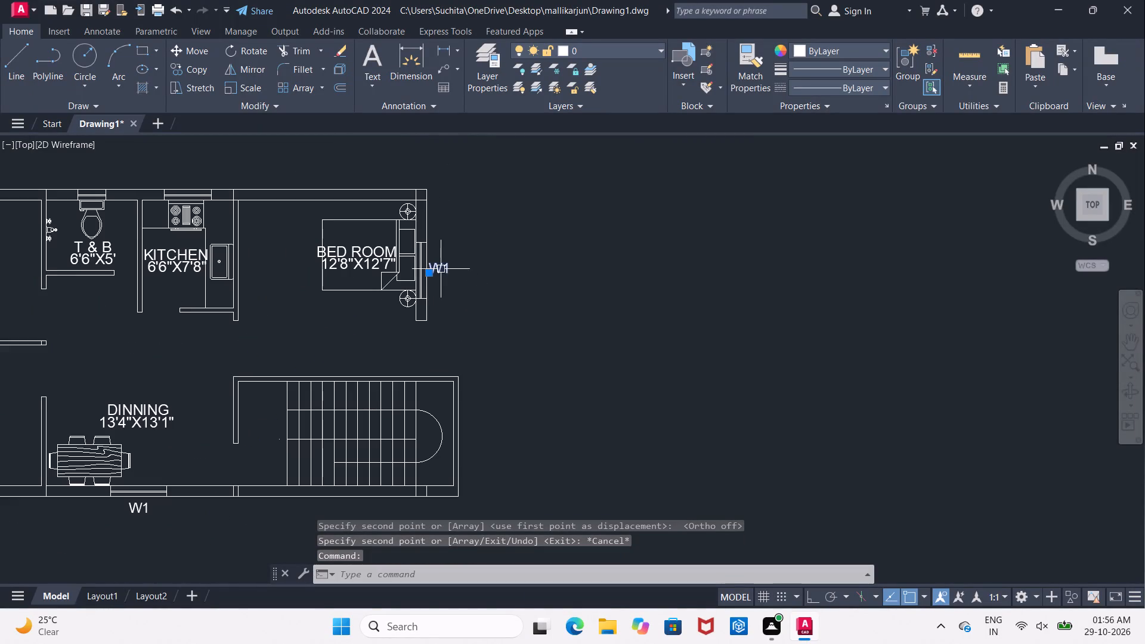
middle_click_drag(500, 275, 522, 295)
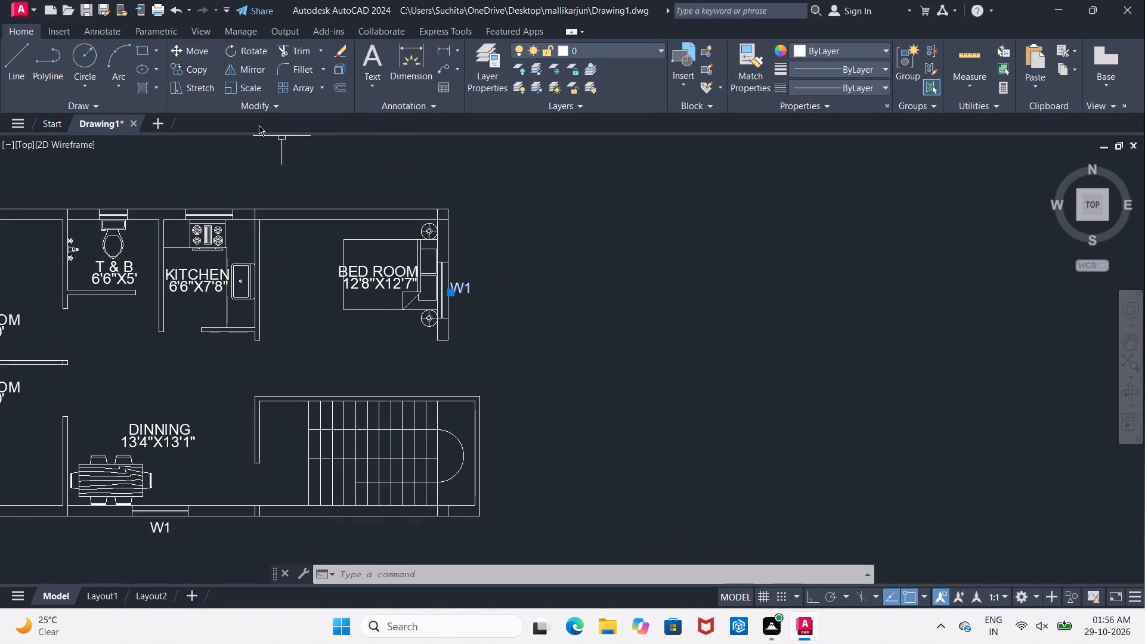
left_click(197, 69)
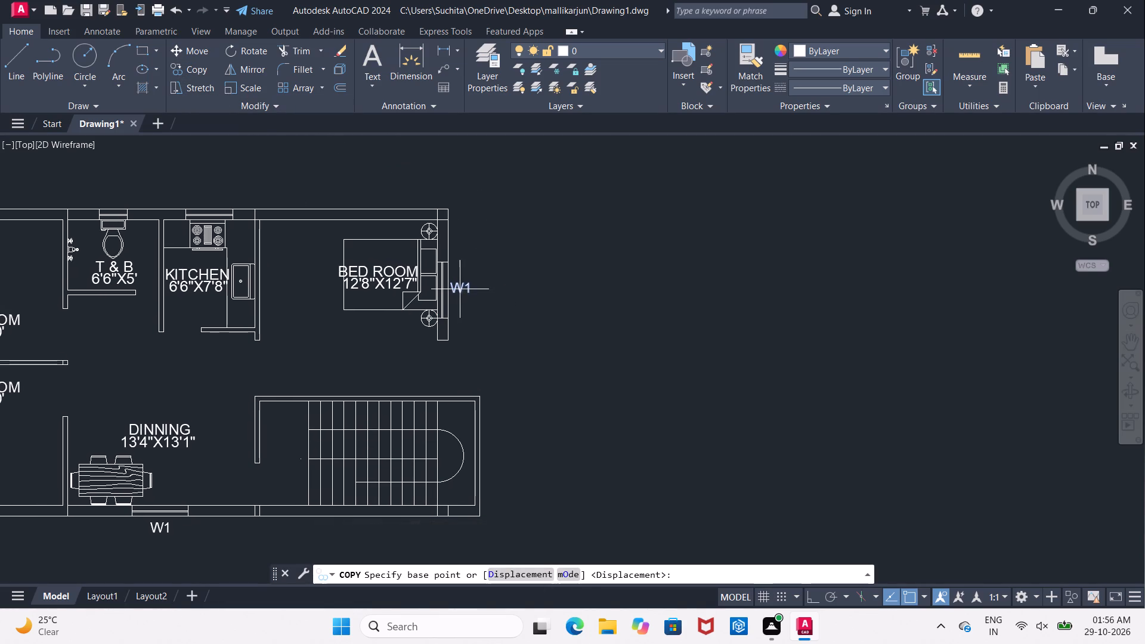
left_click(460, 289)
middle_click_drag(345, 209, 478, 242)
scroll(338, 234, "up", 2)
left_click(339, 233)
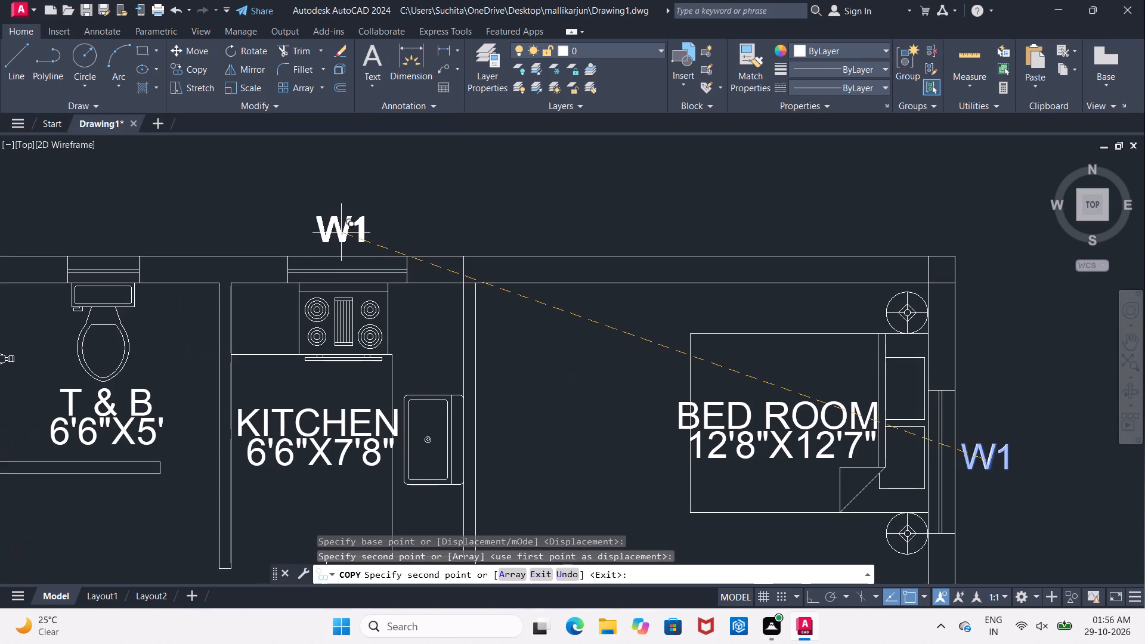
key("Escape")
Change the text of the label above the kitchen window to W2.
left_click(341, 233)
right_click(341, 233)
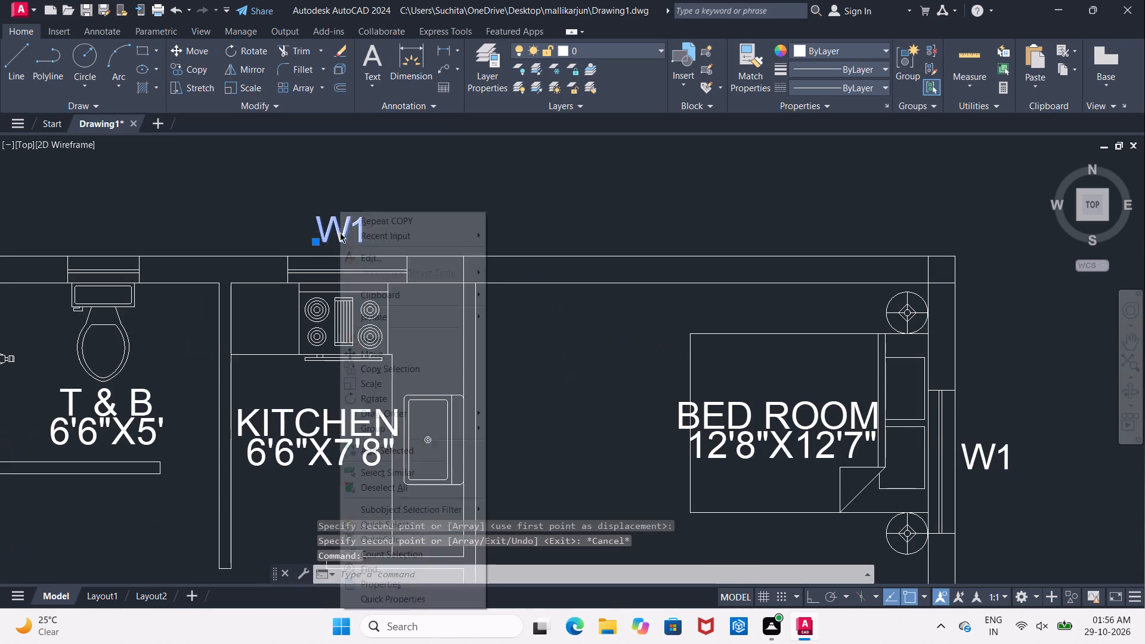
left_click(371, 261)
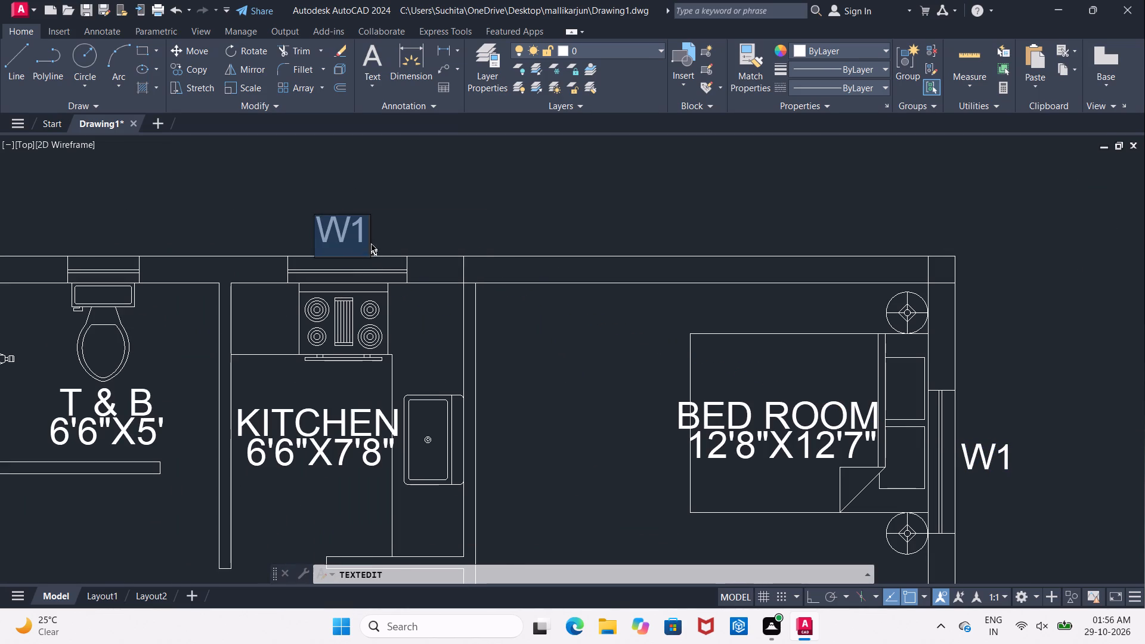
left_click(363, 234)
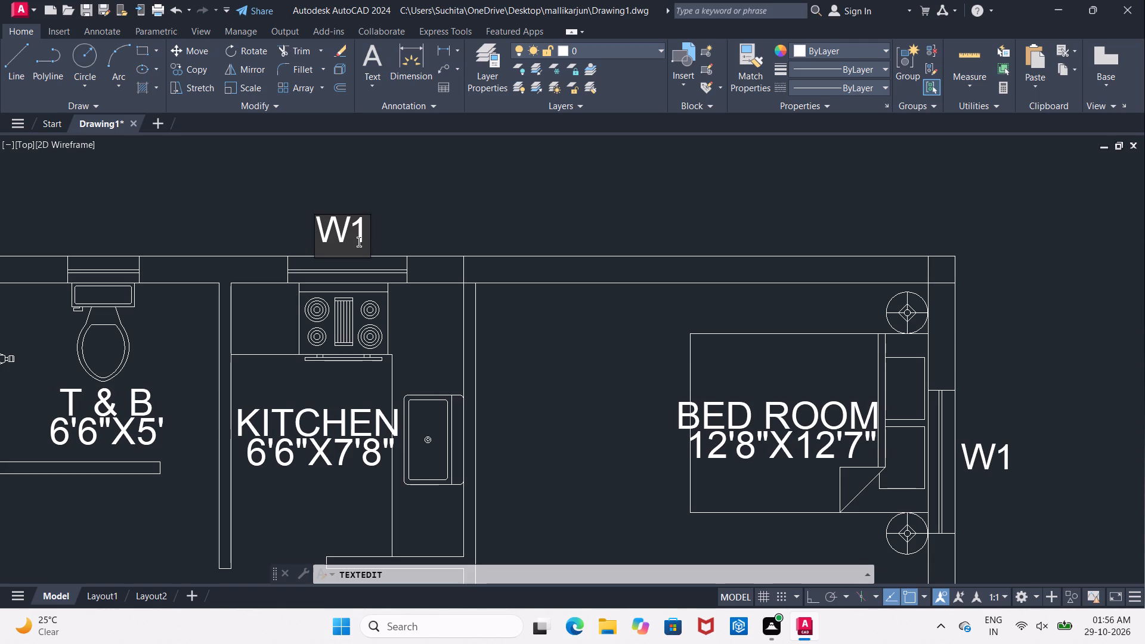
key("BackSpace")
key("2")
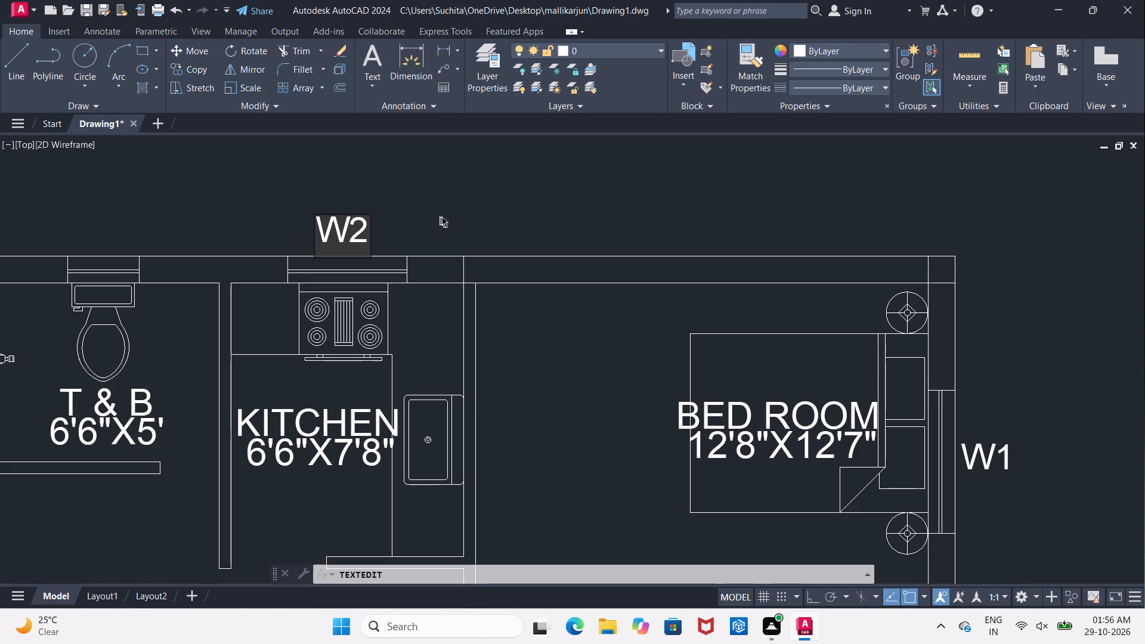
left_click(442, 216)
scroll(438, 211, "down", 2)
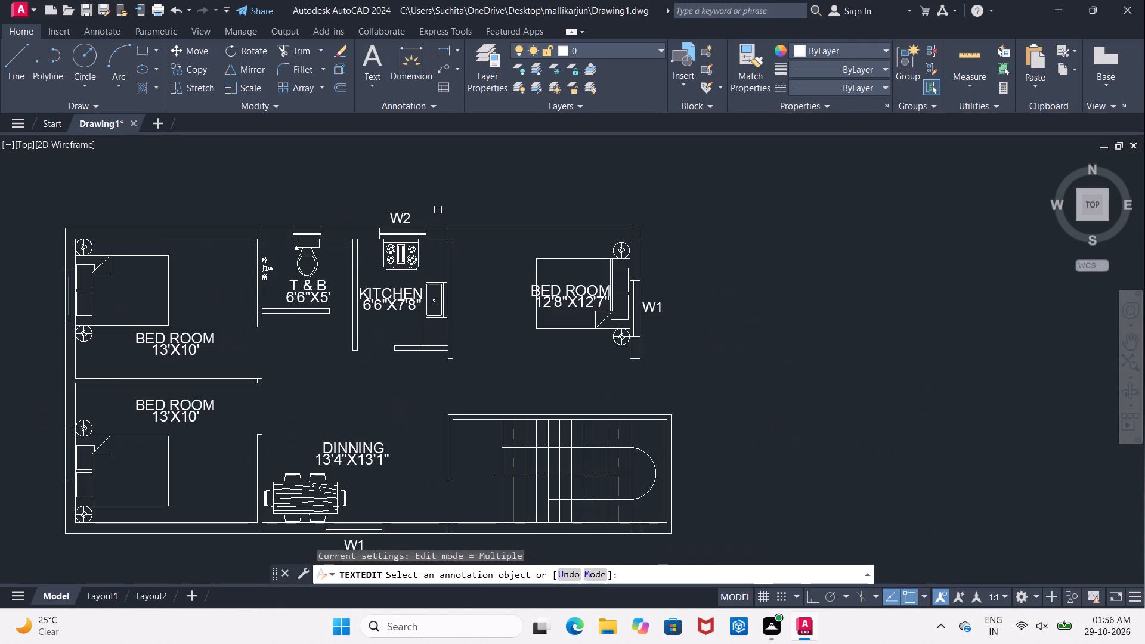
key("Escape")
left_click(404, 215)
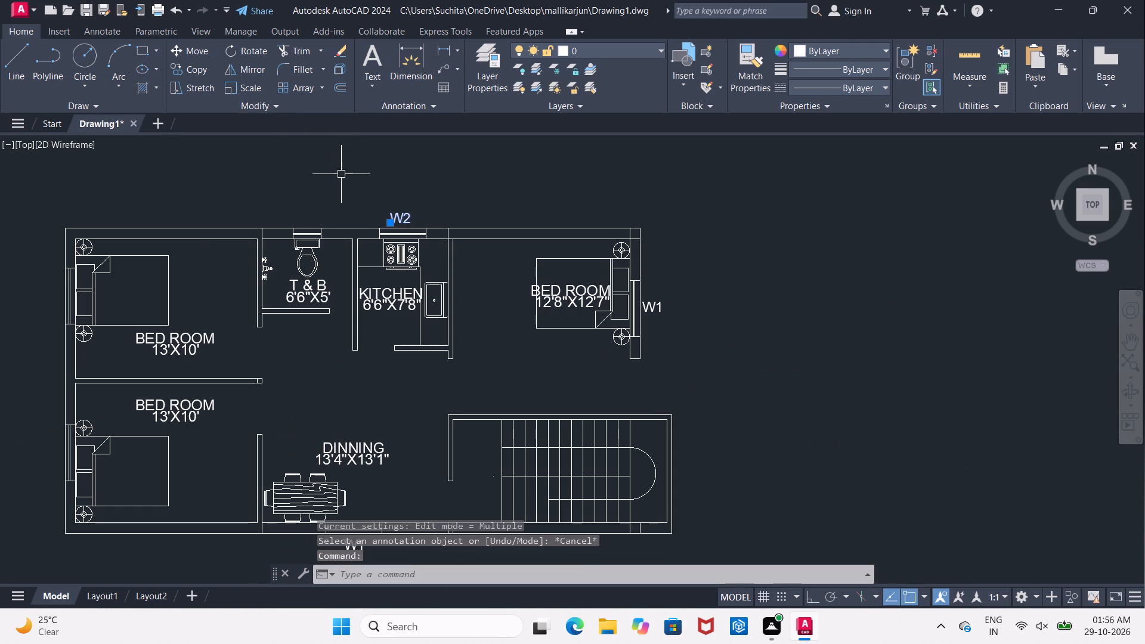
key("Escape")
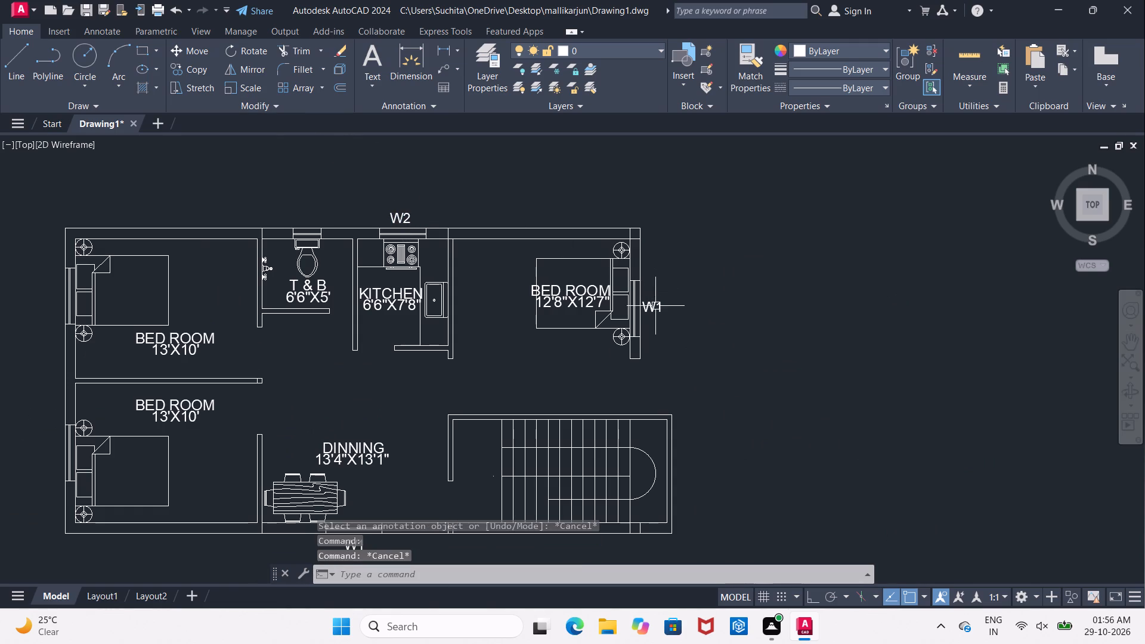
Copy the W1 label from the 12'8"X12'7" bedroom's window to just outside the upper 13'X10' bedroom's window.
left_click(655, 306)
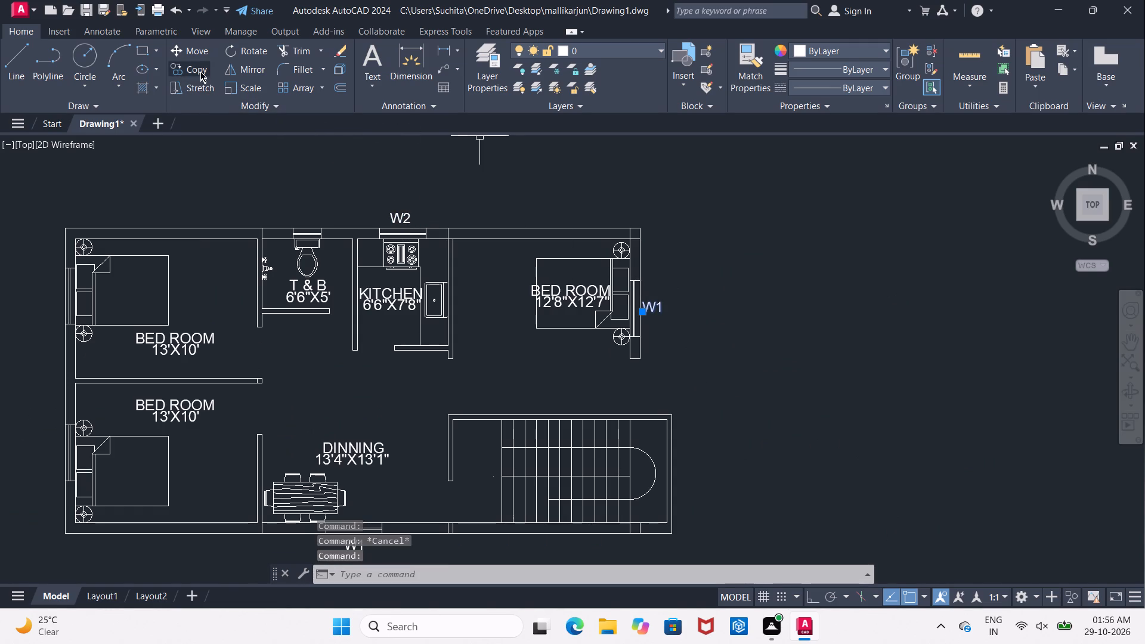
left_click(199, 67)
left_click(652, 307)
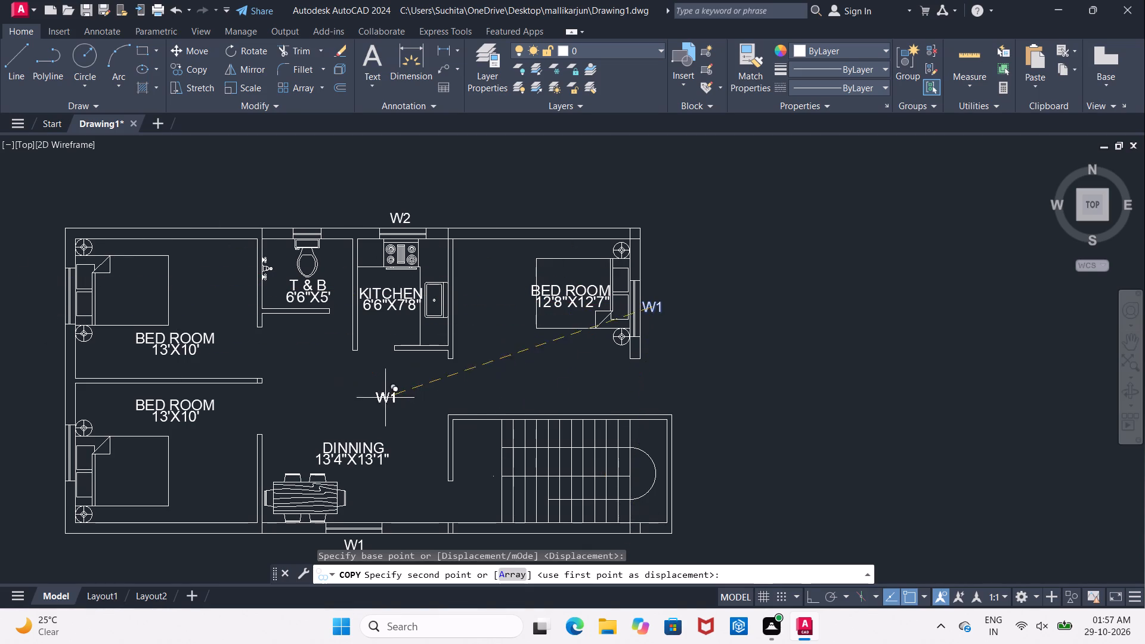
middle_click_drag(382, 394, 731, 389)
scroll(397, 287, "up", 1)
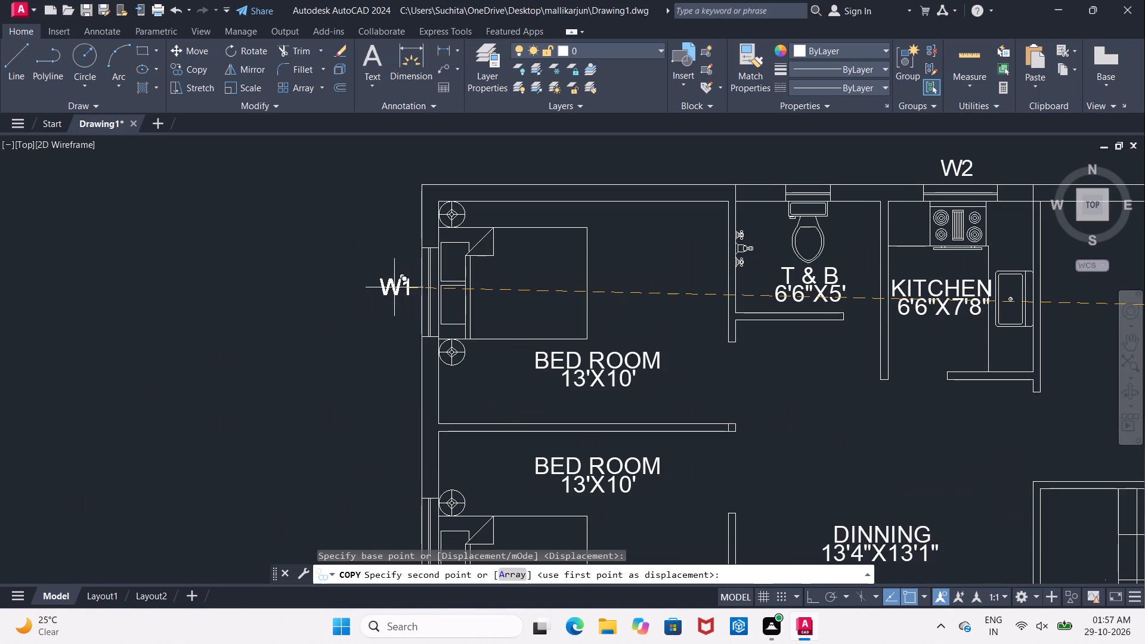
middle_click_drag(394, 287, 228, 243)
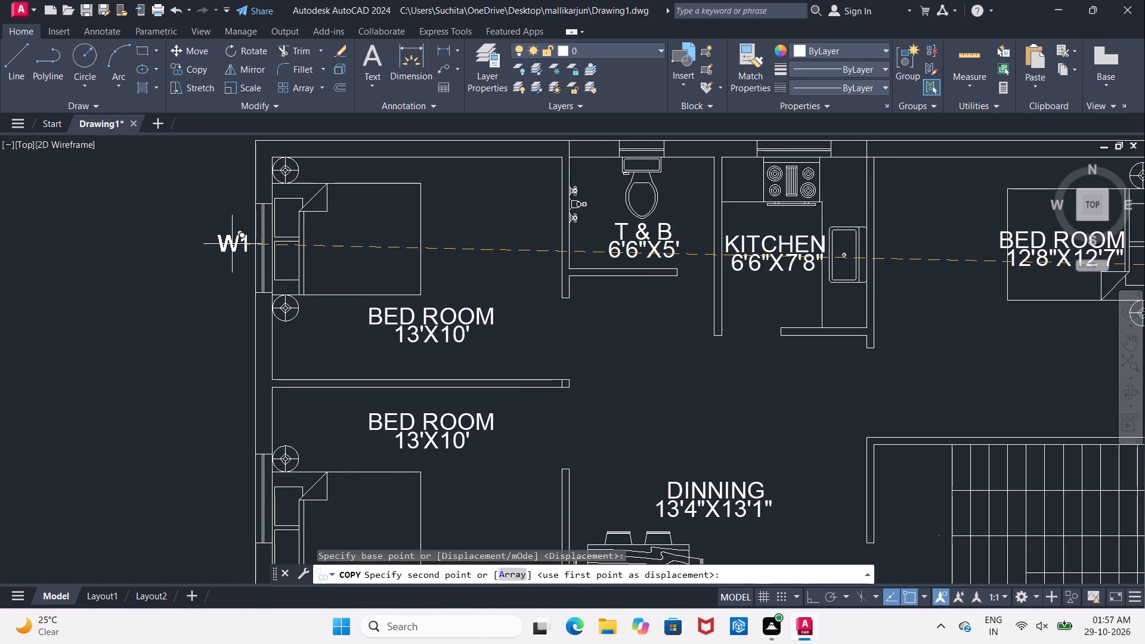
left_click(232, 244)
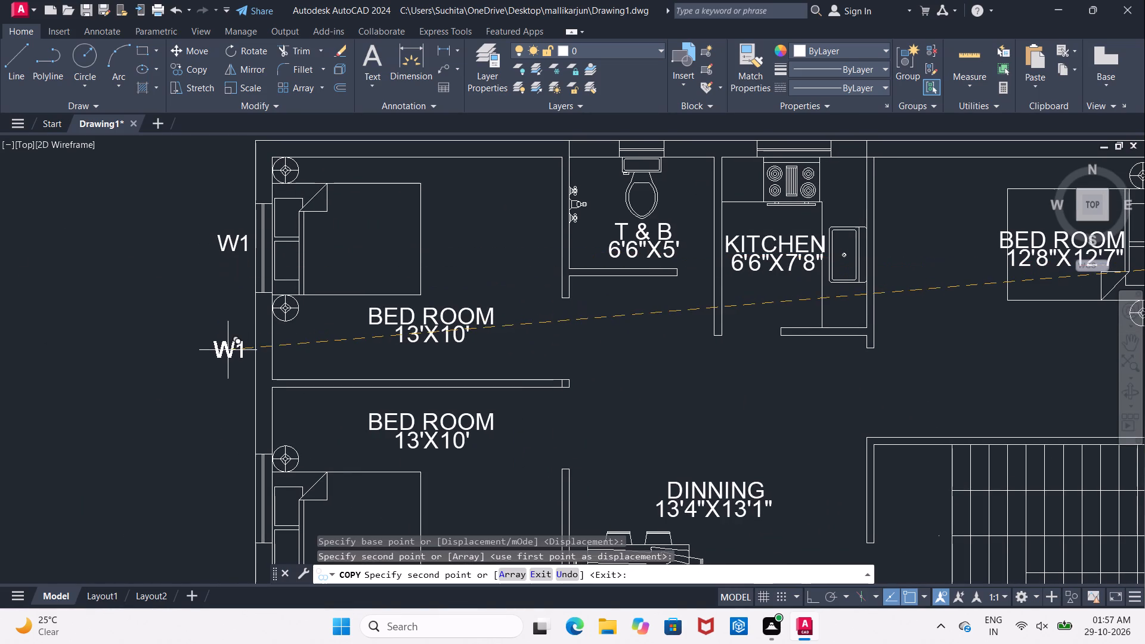
key("Escape")
Copy the upper 13'X10' bedroom's W1 label straight down about 11', with Ortho on, to beside the lower bedroom's window.
middle_click_drag(228, 350, 258, 293)
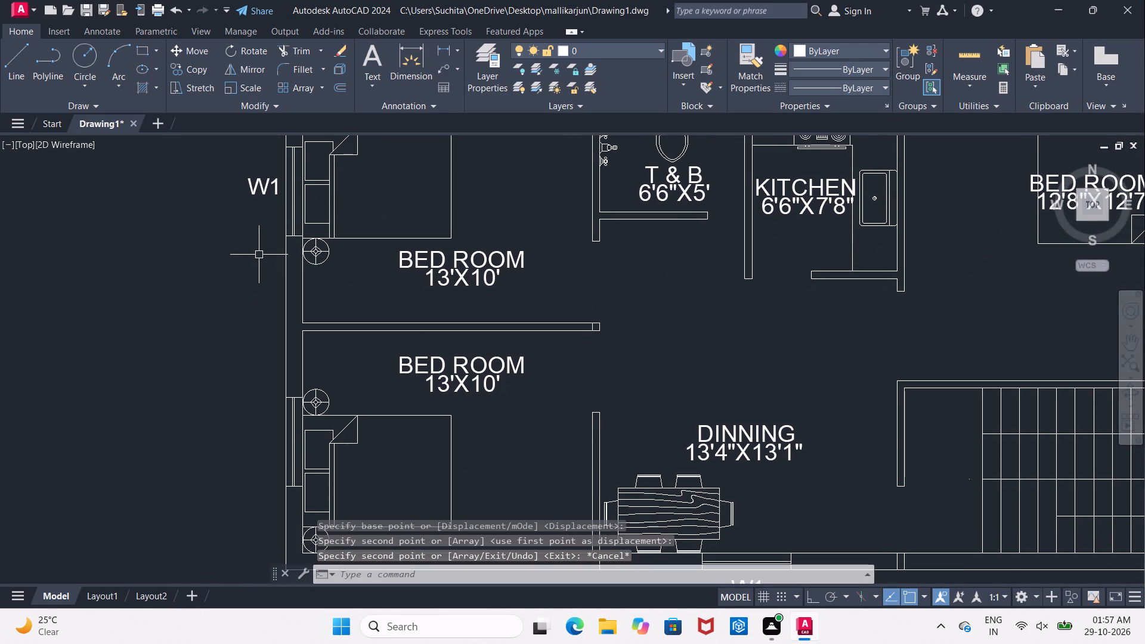
key("Escape")
left_click(261, 193)
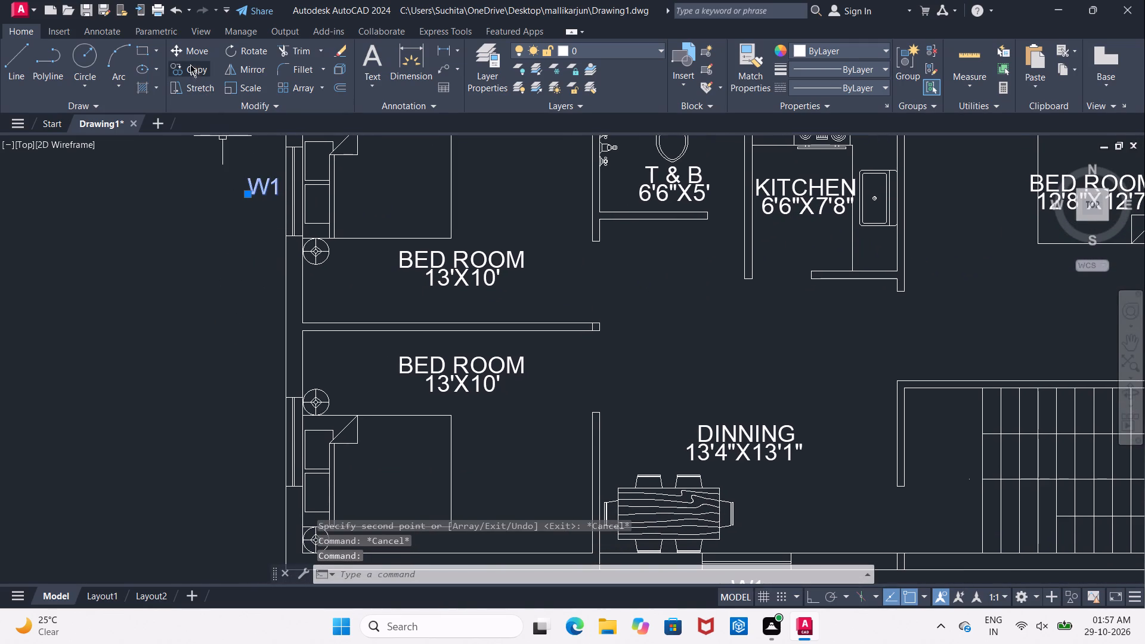
left_click(190, 67)
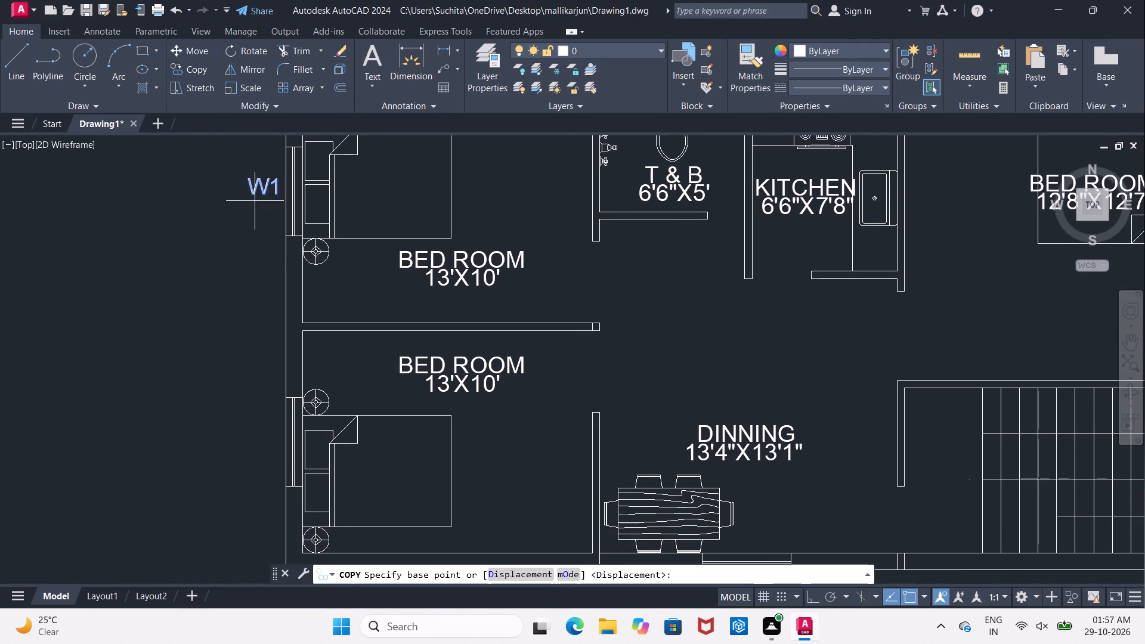
left_click(813, 597)
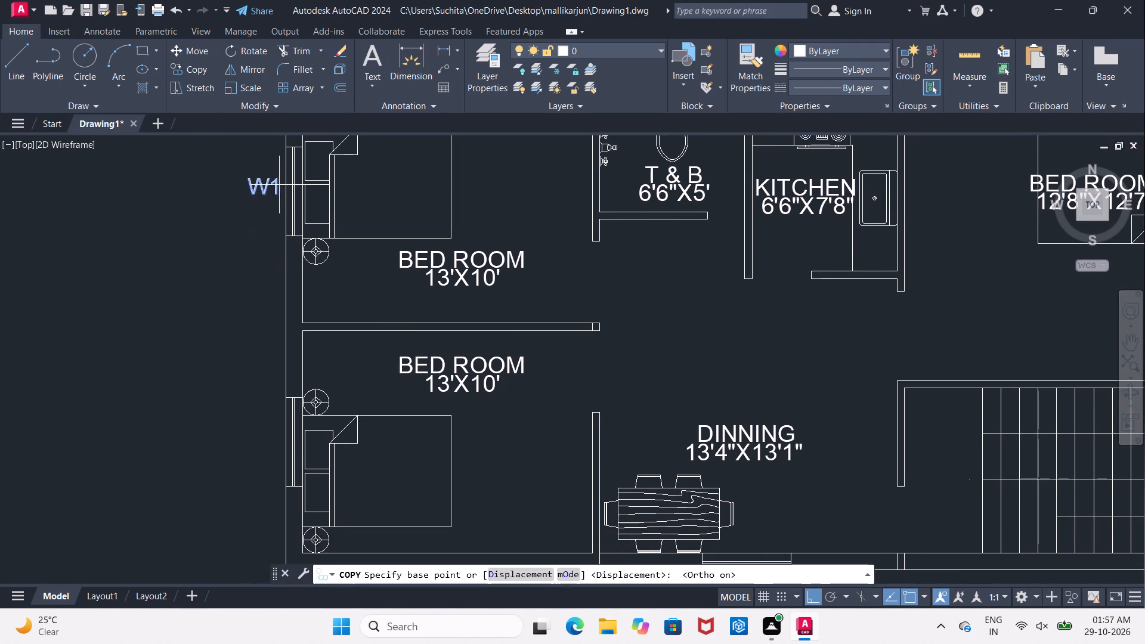
left_click(258, 186)
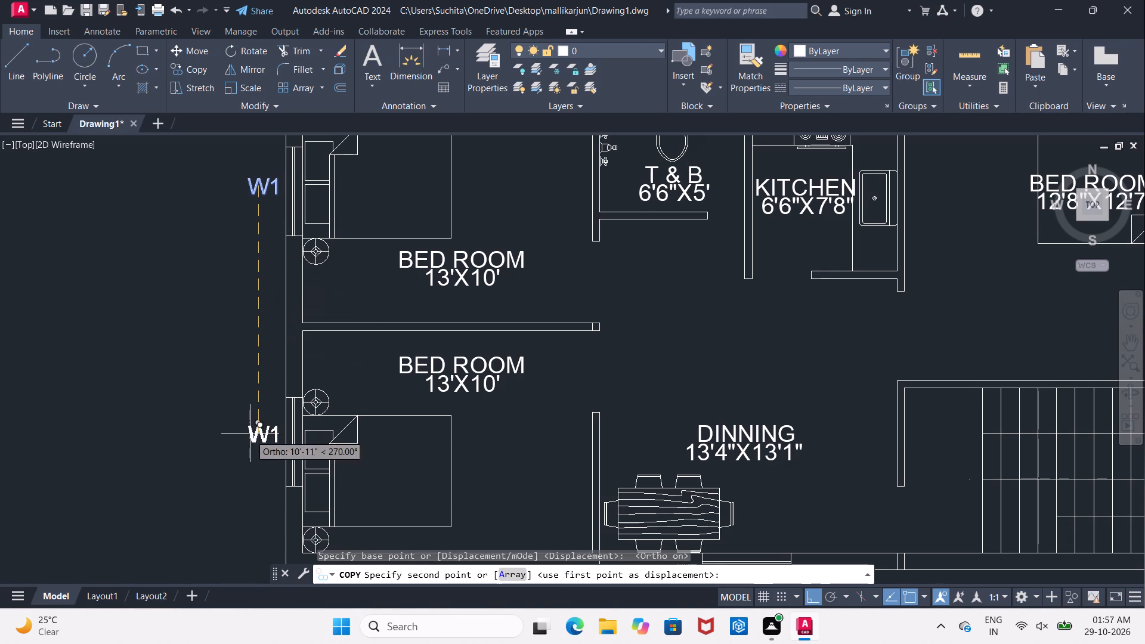
left_click(250, 442)
key("Escape")
Copy the kitchen window's W2 label horizontally to just above the T & B window, outside the upper wall.
scroll(250, 439, "down", 1)
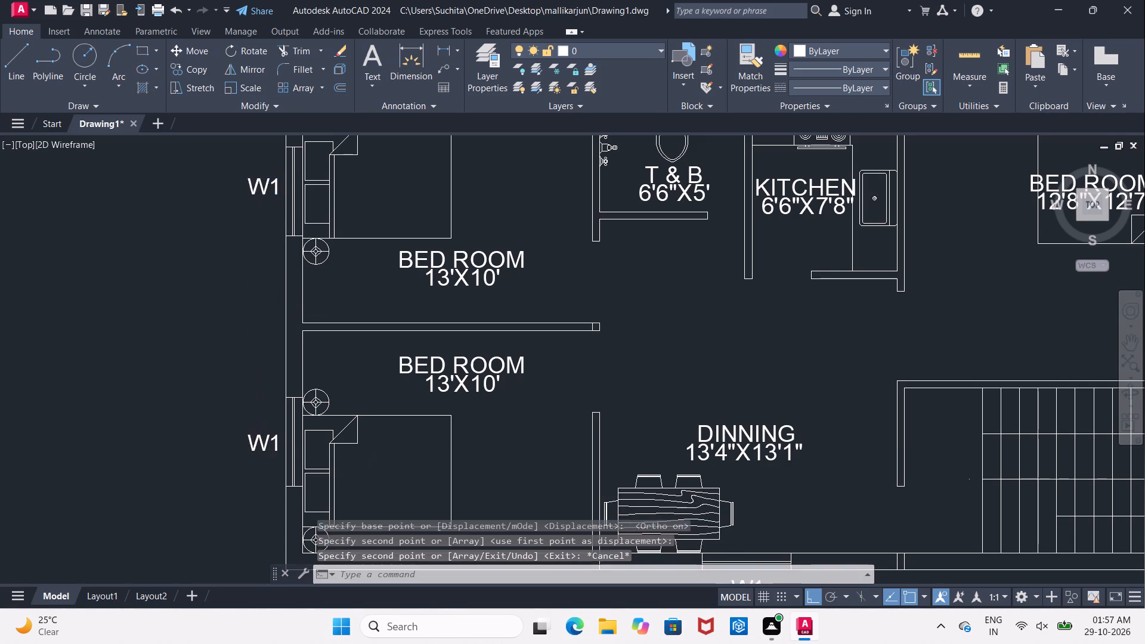
scroll(250, 439, "down", 1)
middle_click_drag(246, 434, 225, 388)
middle_click_drag(451, 405, 404, 407)
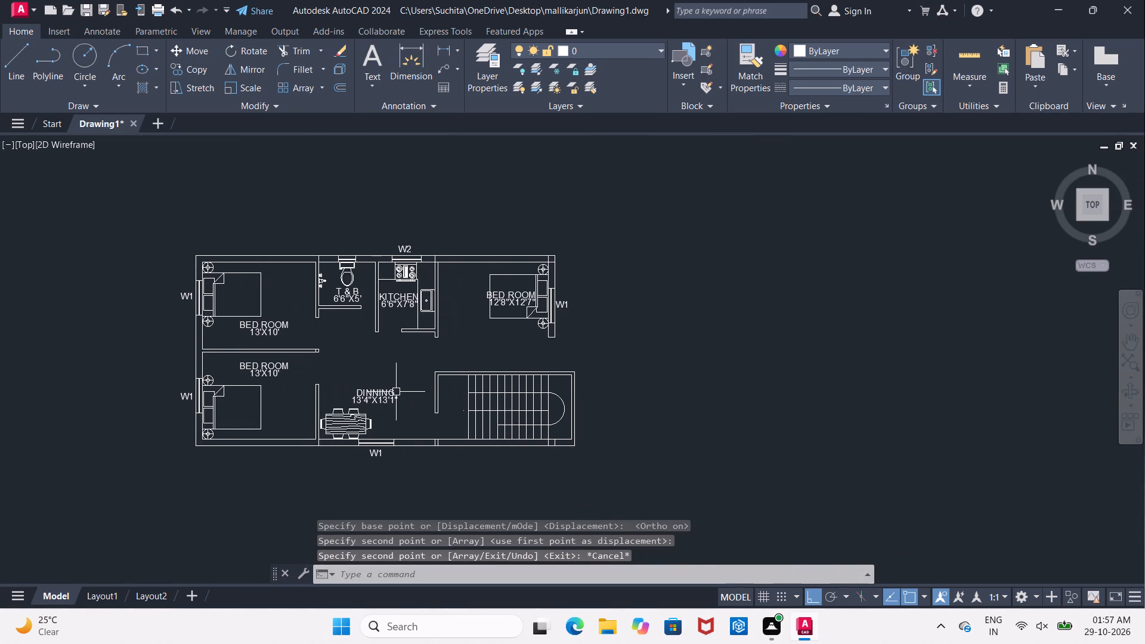
scroll(348, 255, "up", 2)
left_click(495, 237)
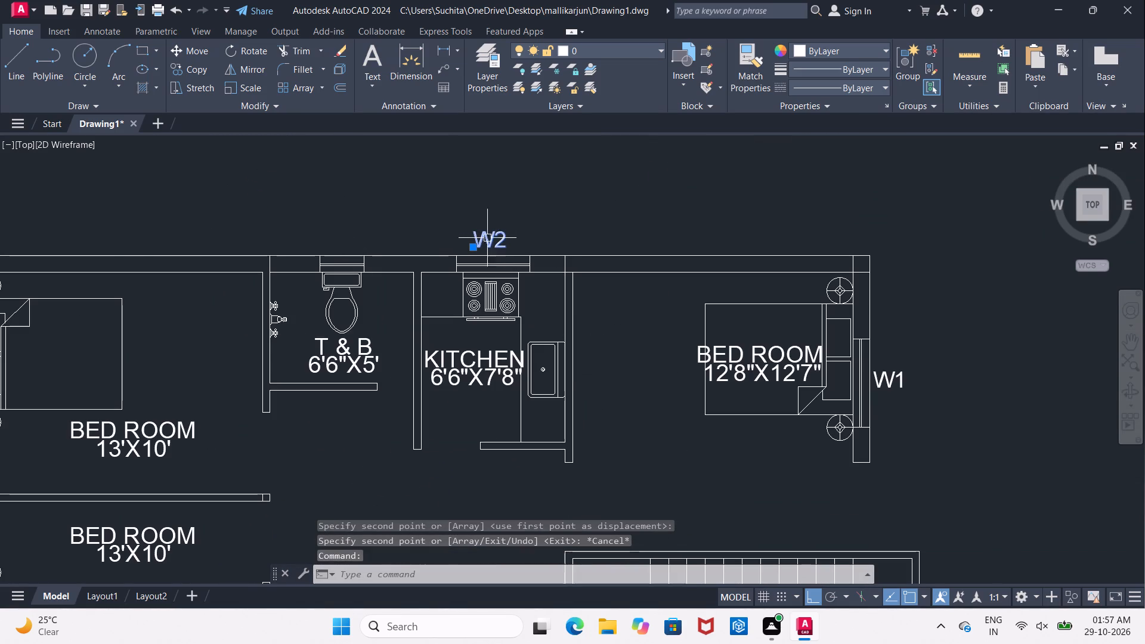
left_click(196, 66)
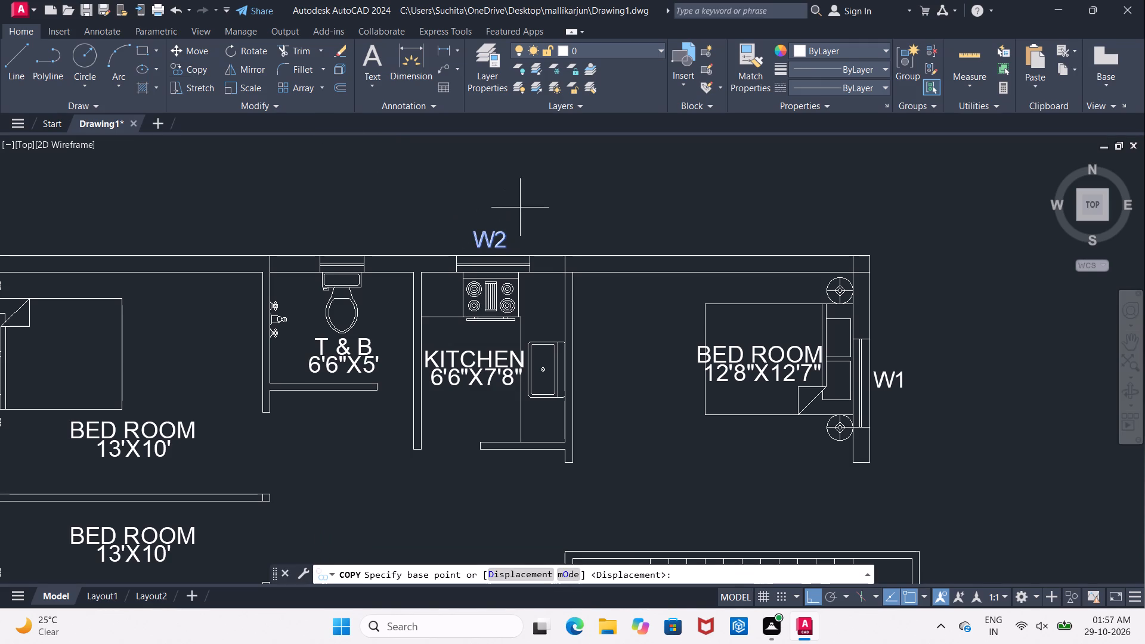
left_click(490, 240)
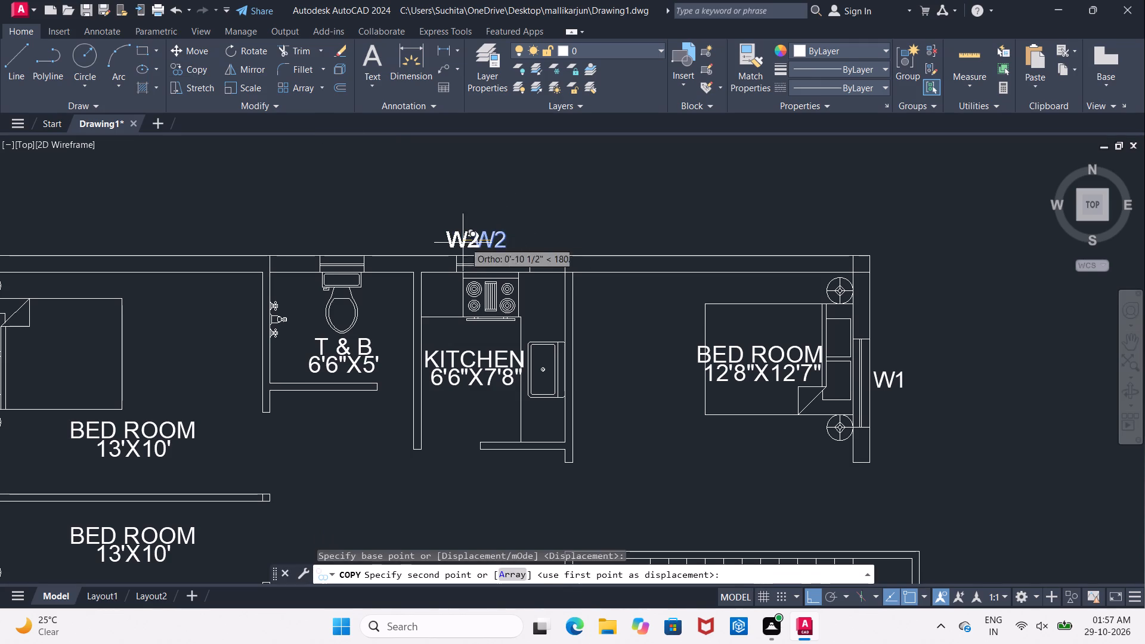
left_click(345, 243)
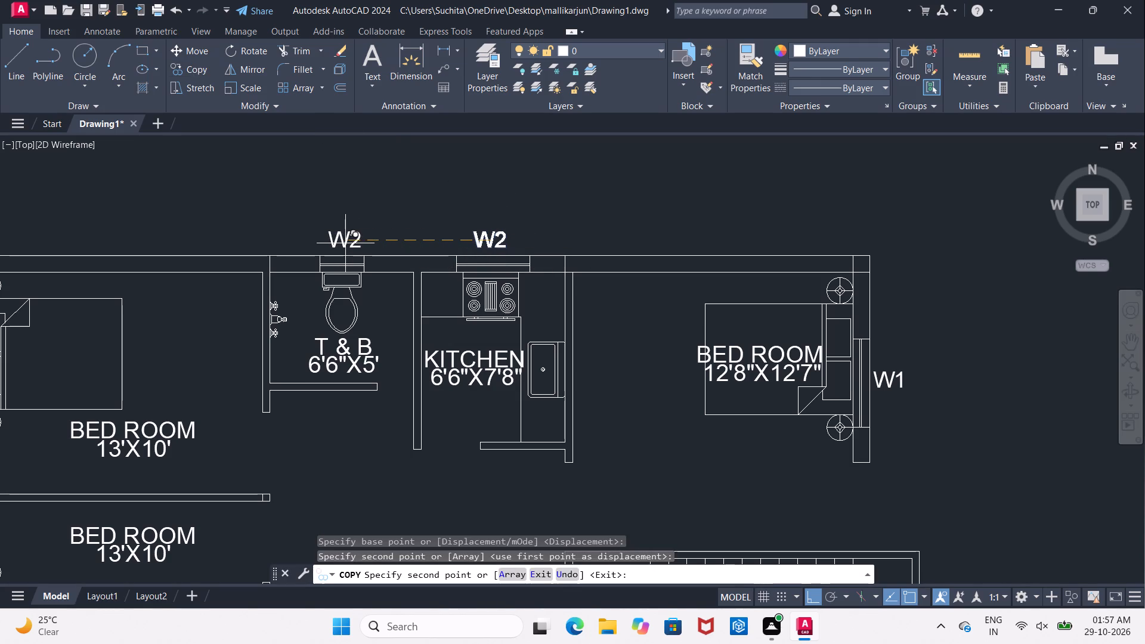
key("Escape")
Change the text of the label above the T & B window to V, with a leading space before it.
scroll(342, 240, "up", 1)
left_click(341, 240)
right_click(337, 239)
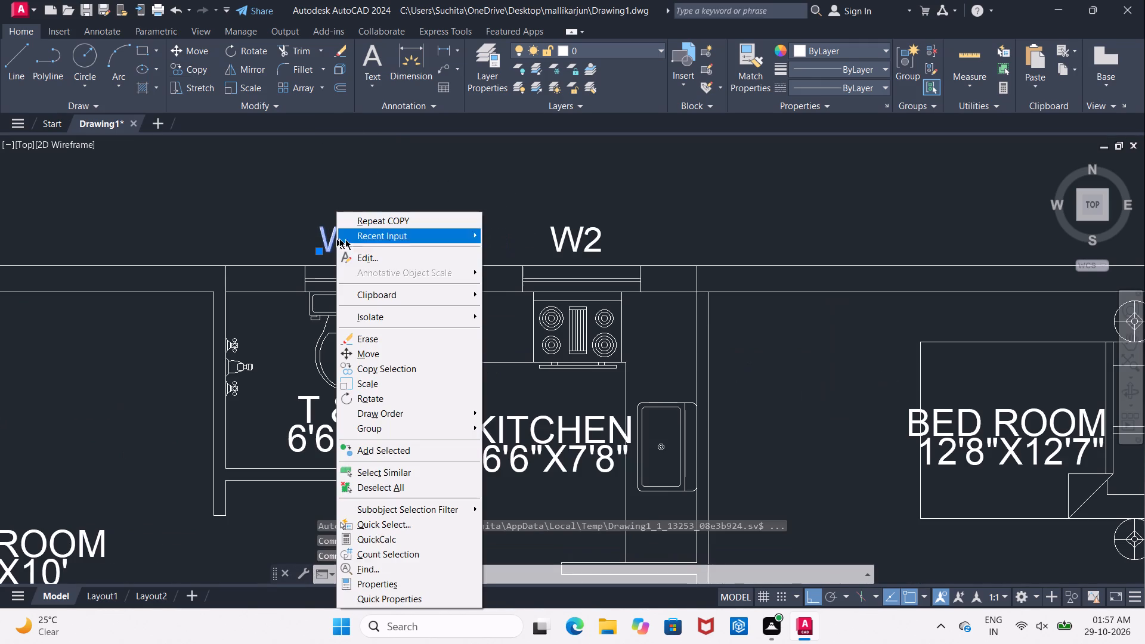
left_click(381, 254)
left_click(373, 244)
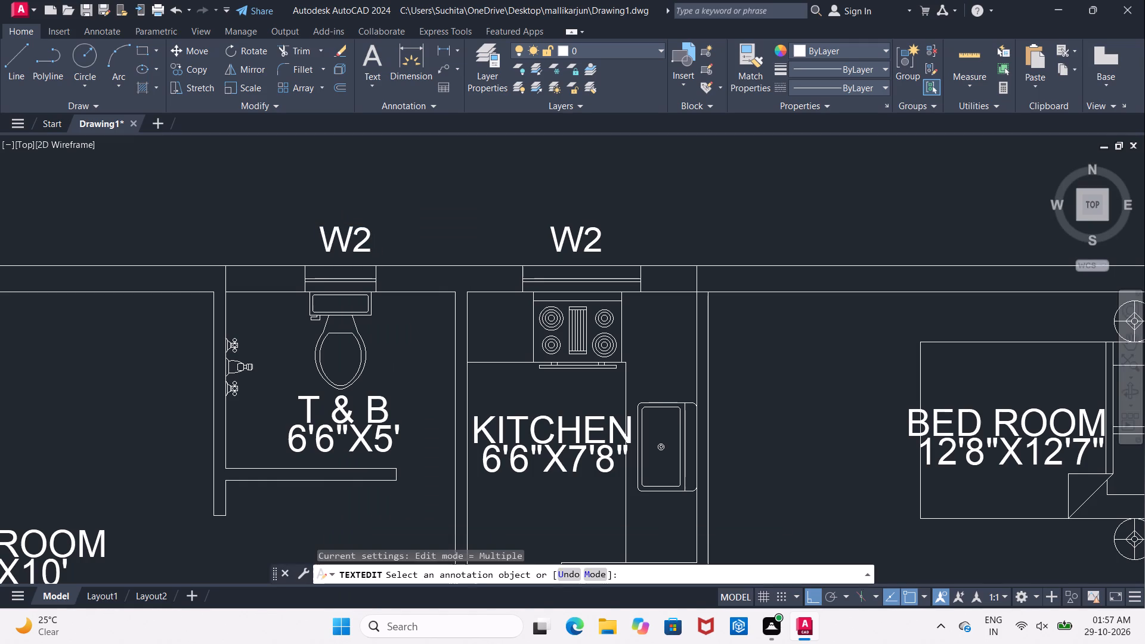
left_click(373, 244)
double_click(364, 239)
left_click(364, 238)
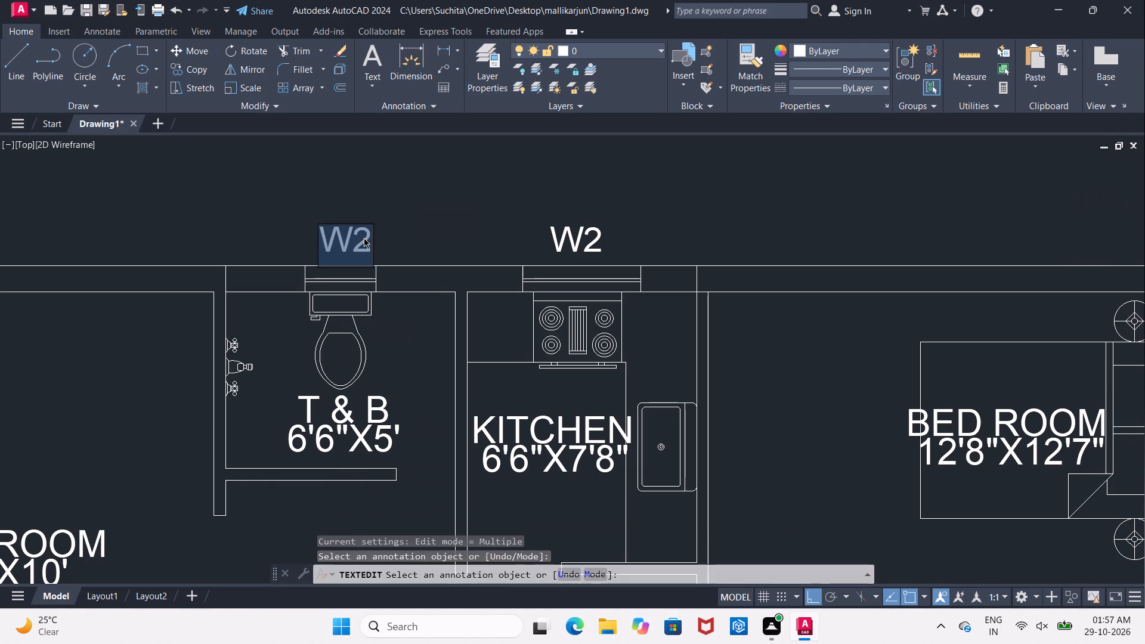
left_click(367, 241)
key("BackSpace")
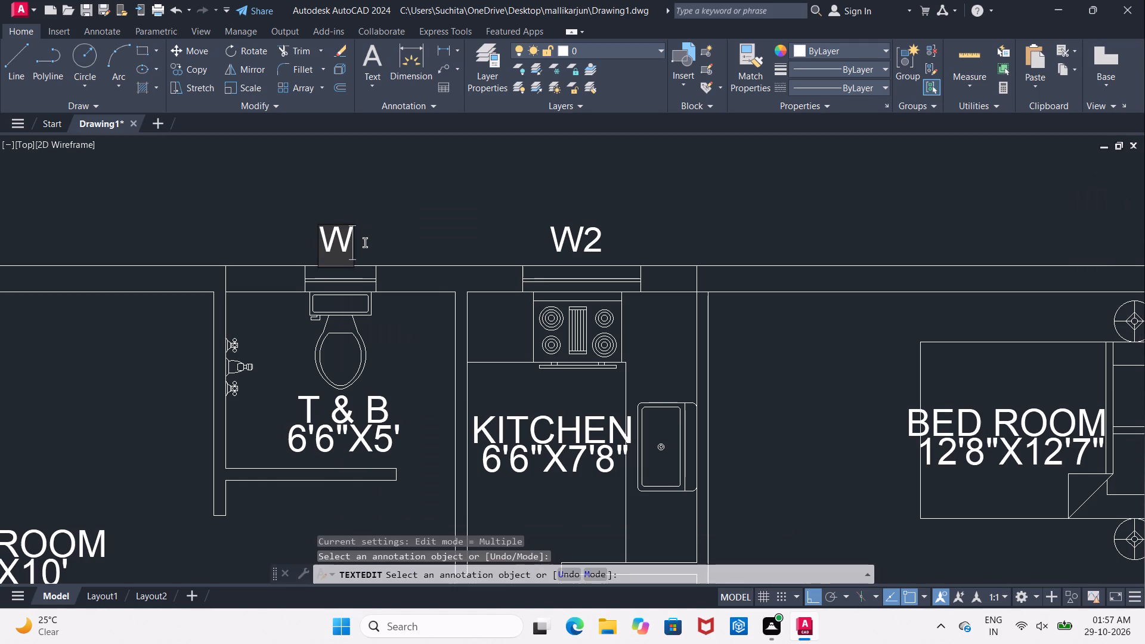
key("BackSpace")
key("v")
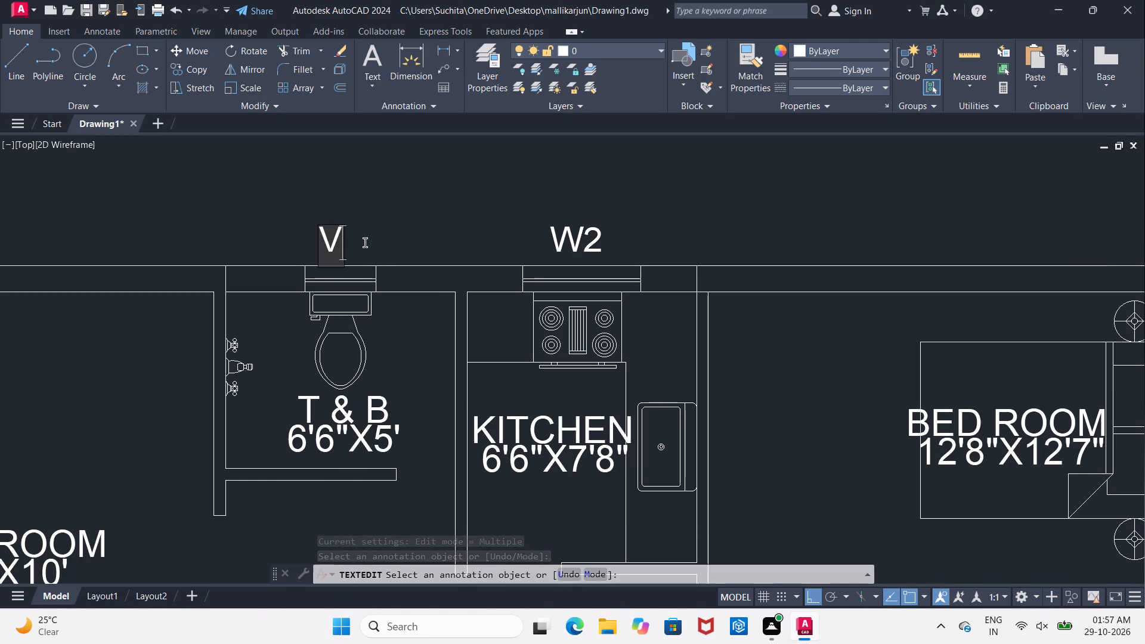
left_click(329, 246)
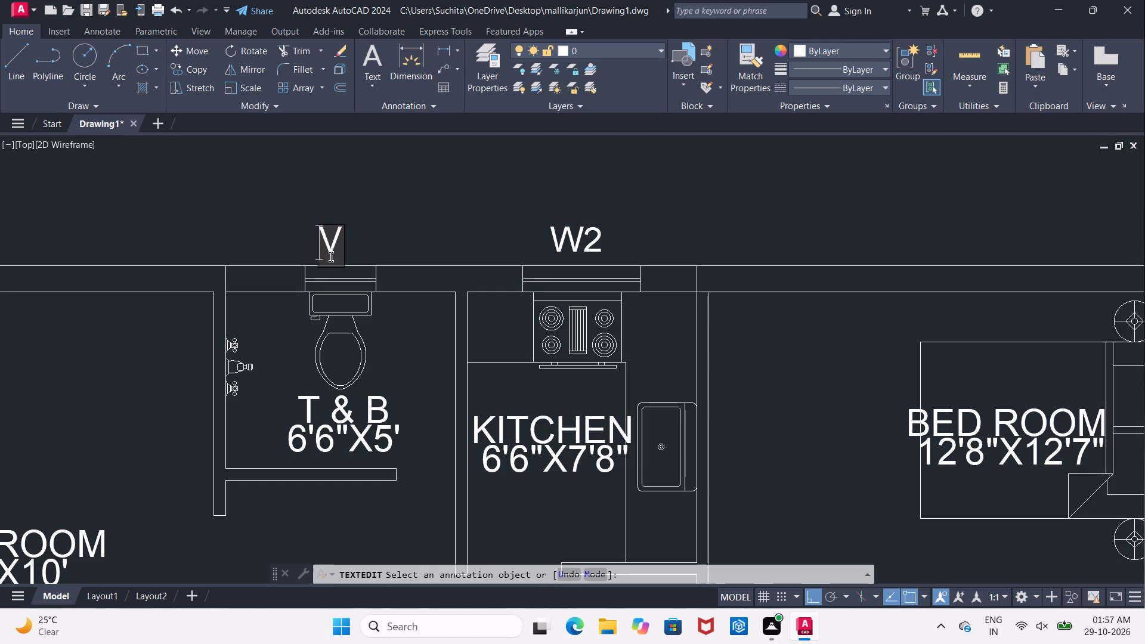
key("space")
left_click(409, 237)
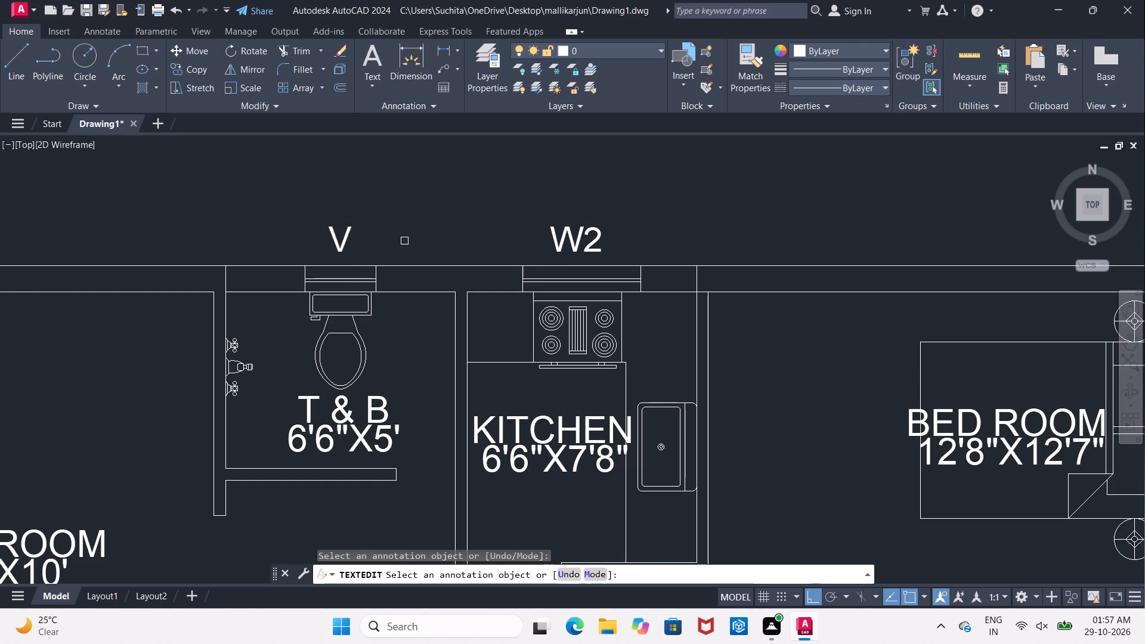
scroll(404, 241, "down", 1)
key("Escape")
Copy the V label, with Ortho off, into the wall opening between the dining room and the staircase.
scroll(404, 241, "down", 2)
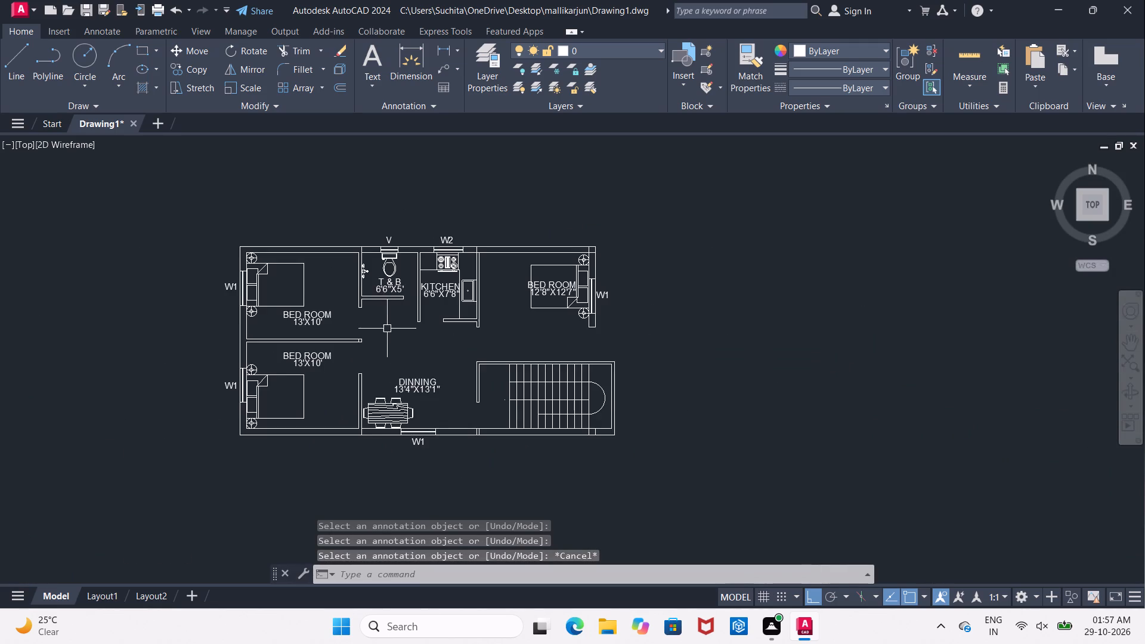
middle_click_drag(389, 329, 357, 302)
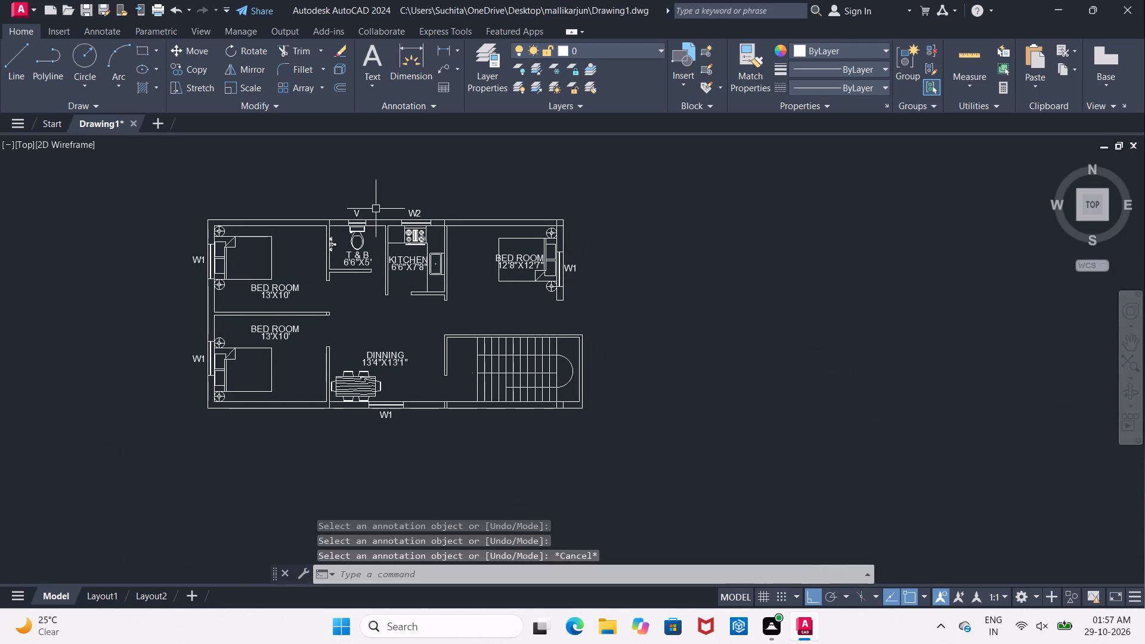
middle_click_drag(504, 214, 402, 214)
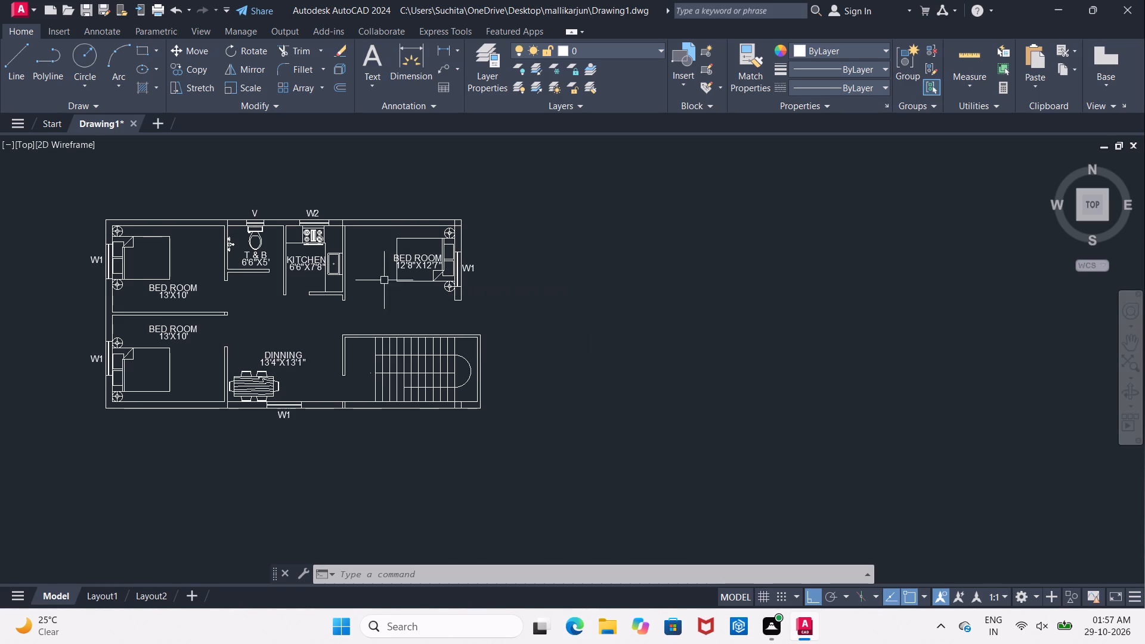
left_click(256, 210)
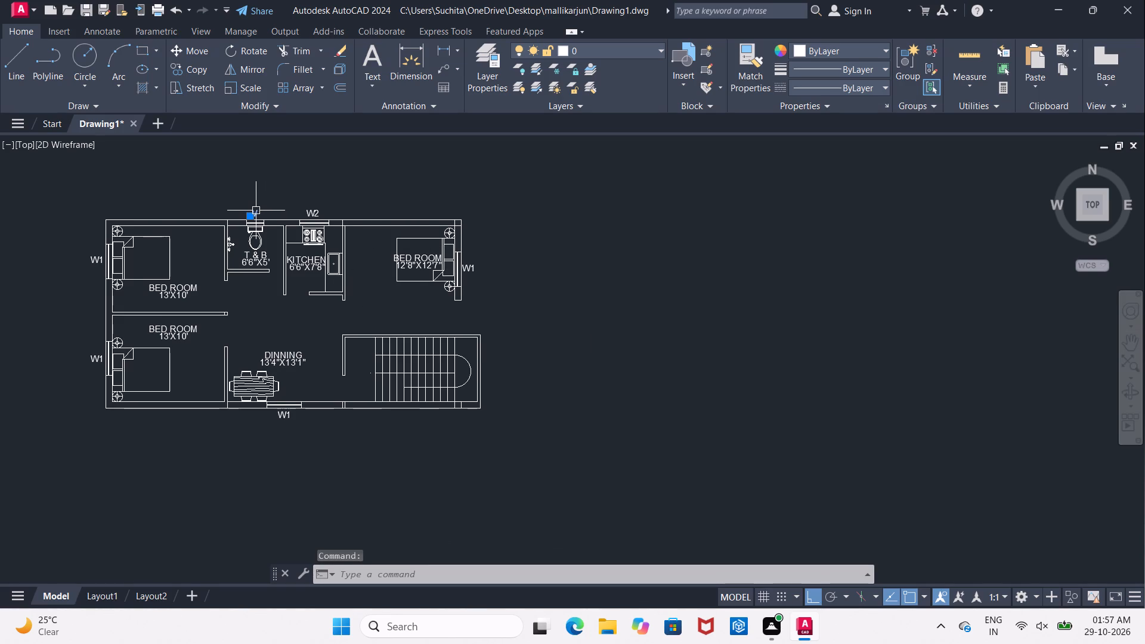
left_click(179, 72)
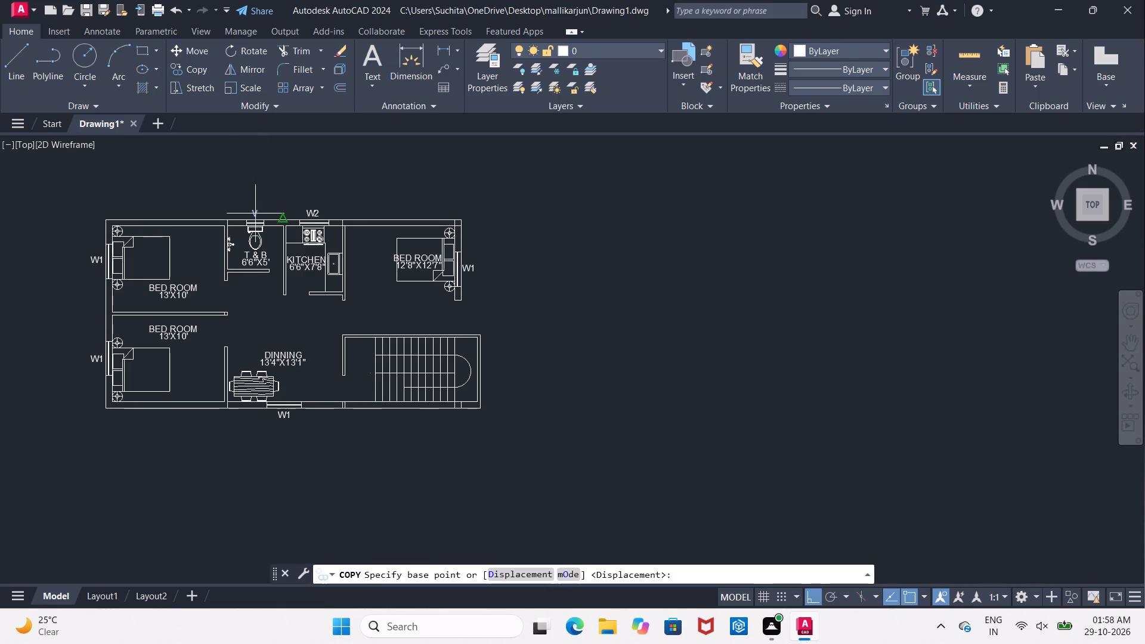
scroll(253, 213, "up", 2)
left_click(256, 216)
scroll(311, 217, "down", 1)
middle_click_drag(303, 403, 303, 401)
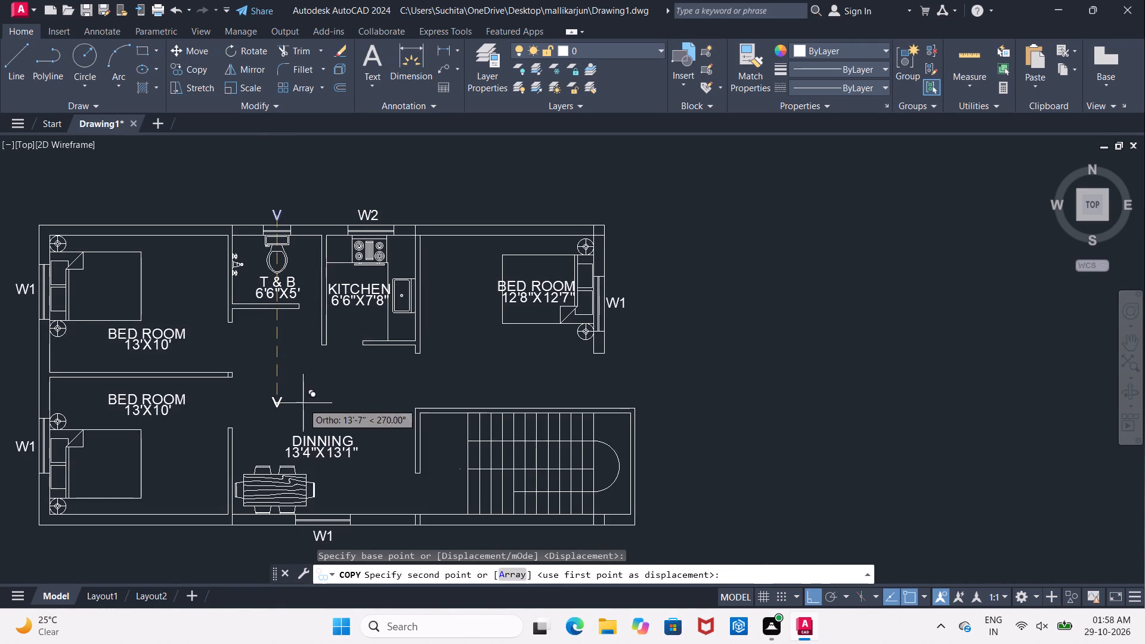
middle_click_drag(303, 401, 287, 297)
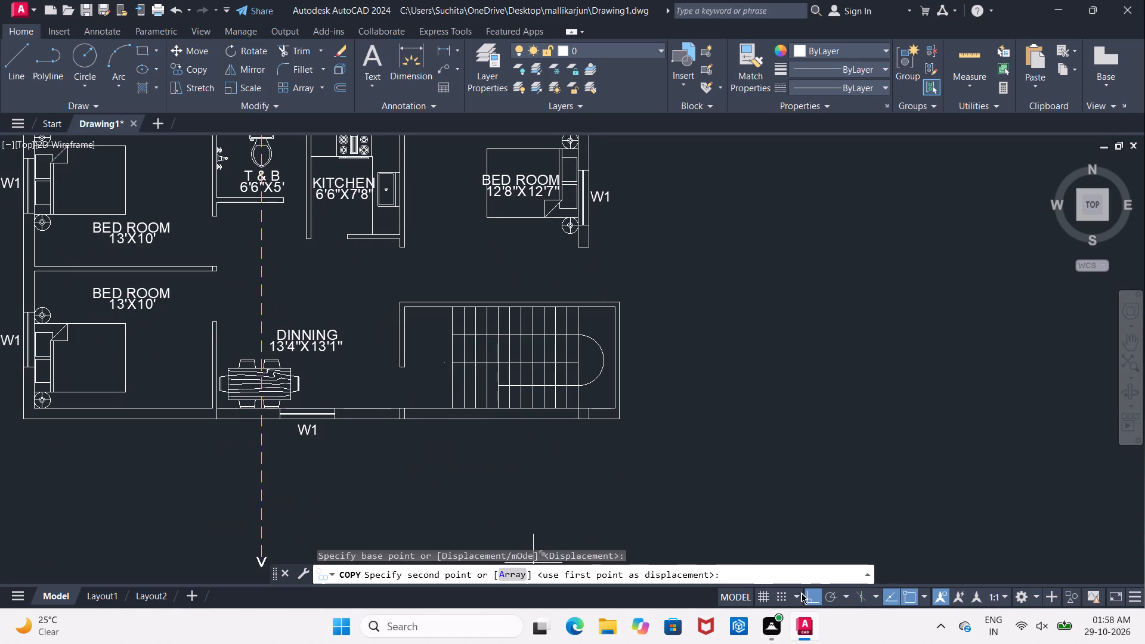
left_click(809, 597)
scroll(401, 394, "up", 2)
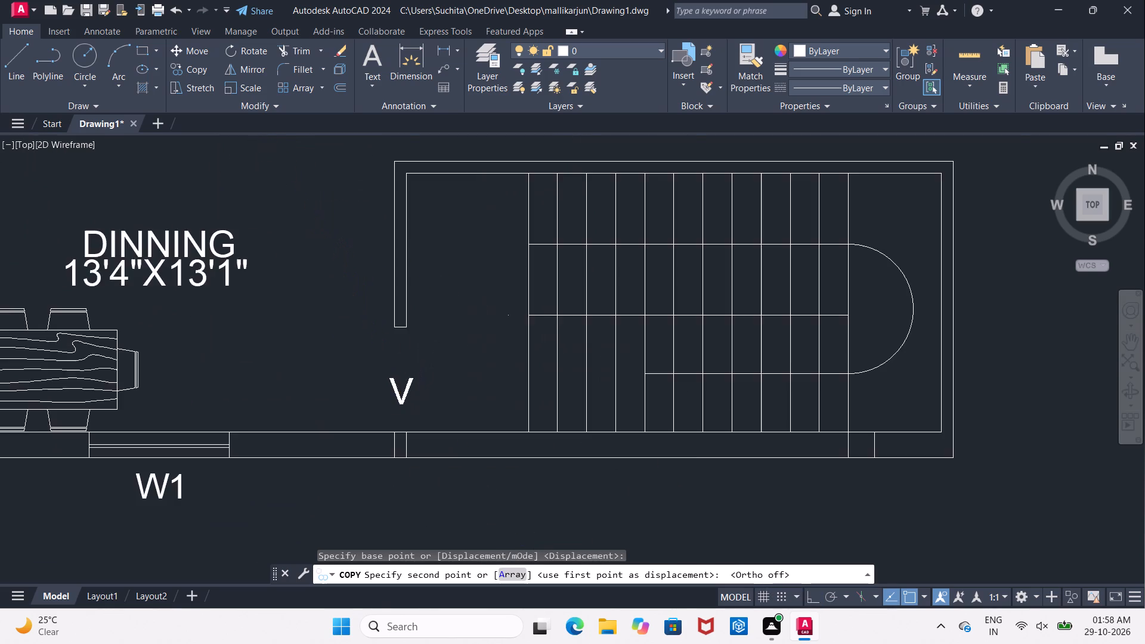
scroll(401, 394, "up", 1)
left_click(397, 378)
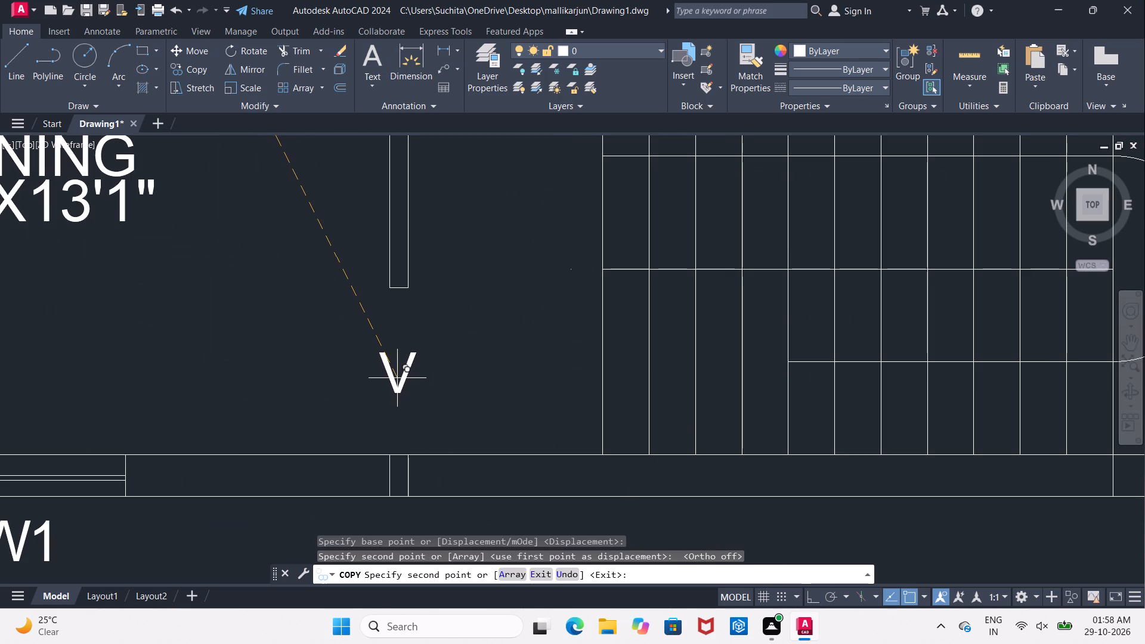
key("Escape")
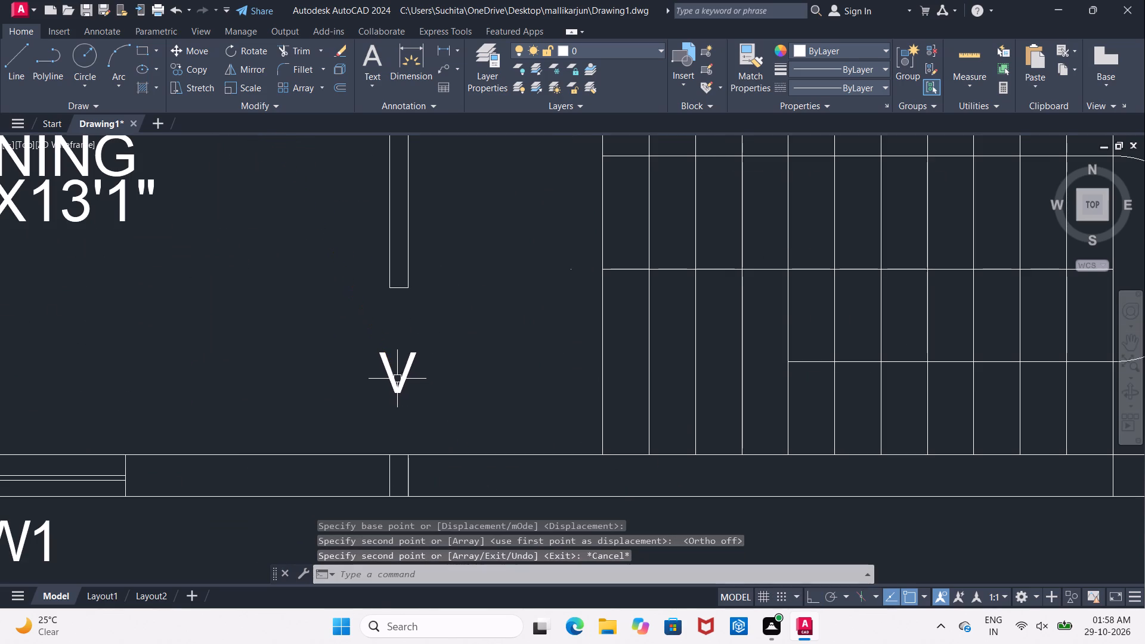
Change the V label in the opening between the dining room and staircase to D1, removing the leading space before it.
left_click(397, 382)
right_click(397, 382)
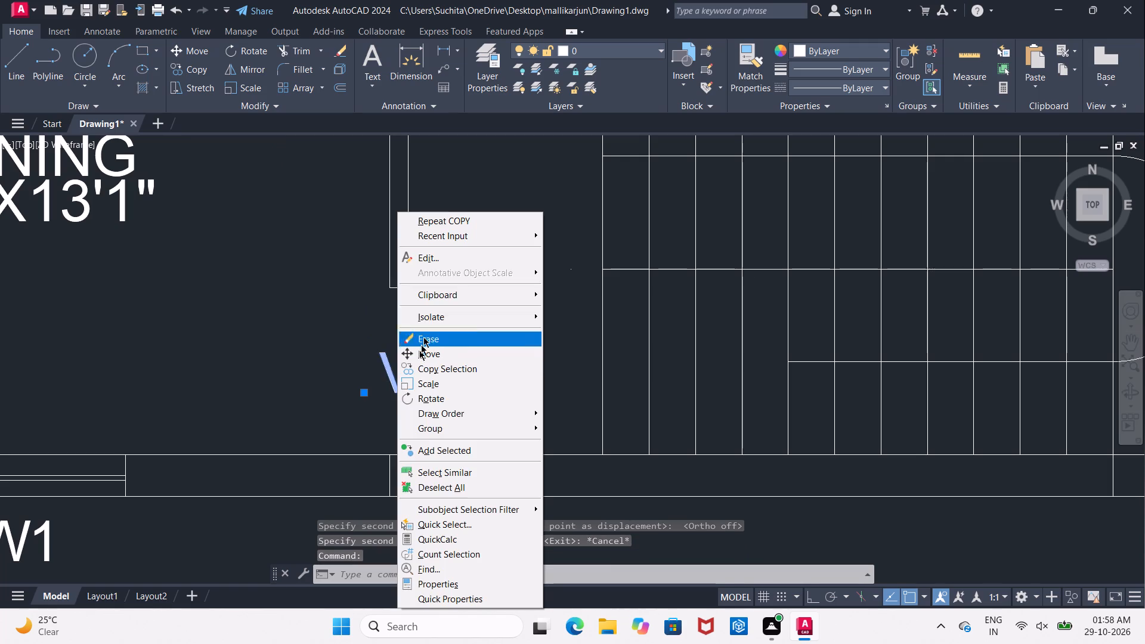
left_click(424, 264)
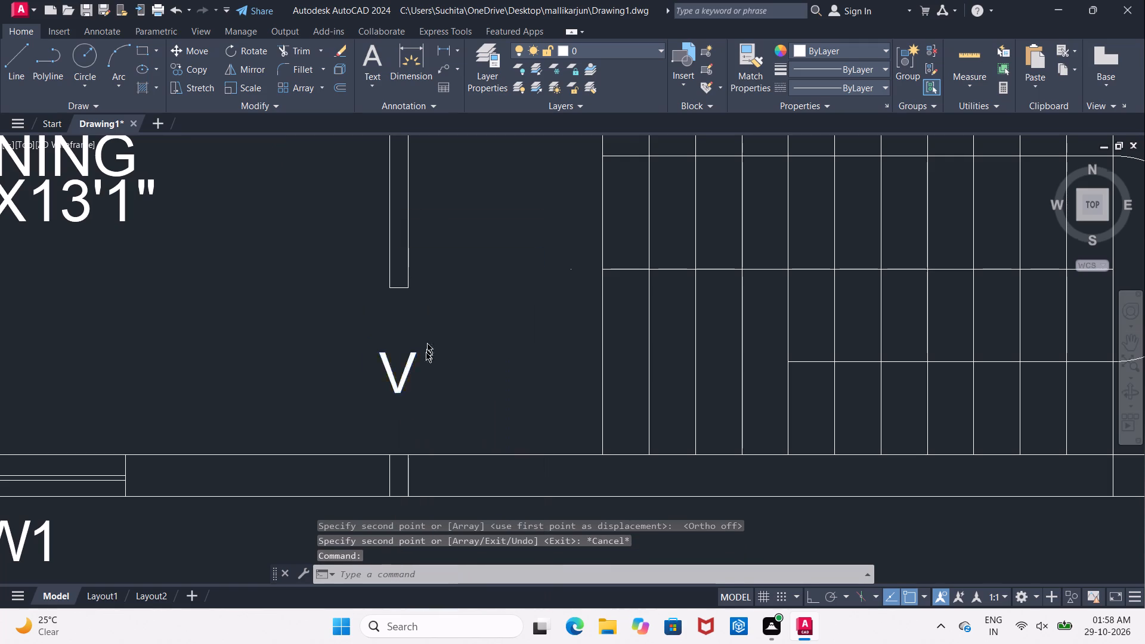
left_click(418, 366)
left_click(411, 368)
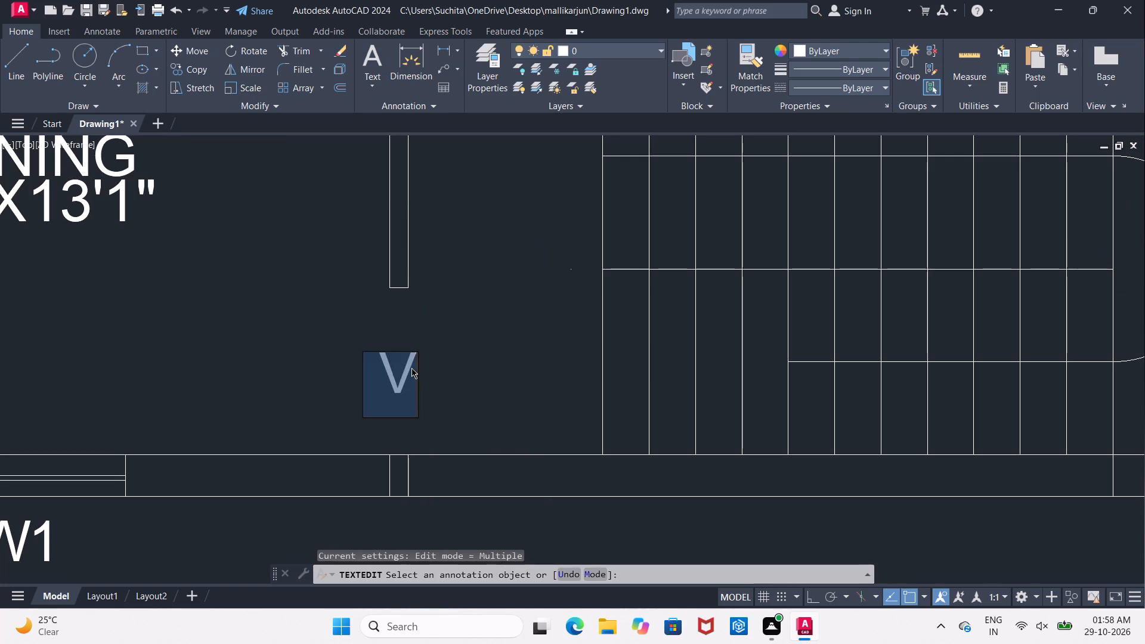
left_click(411, 368)
key("BackSpace")
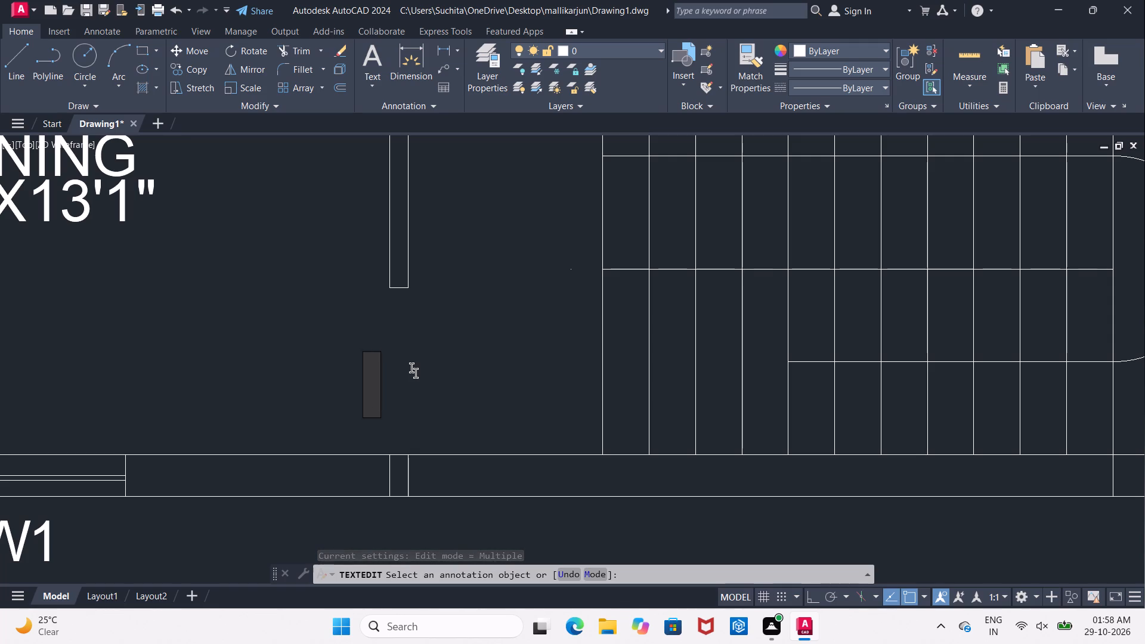
type("D1")
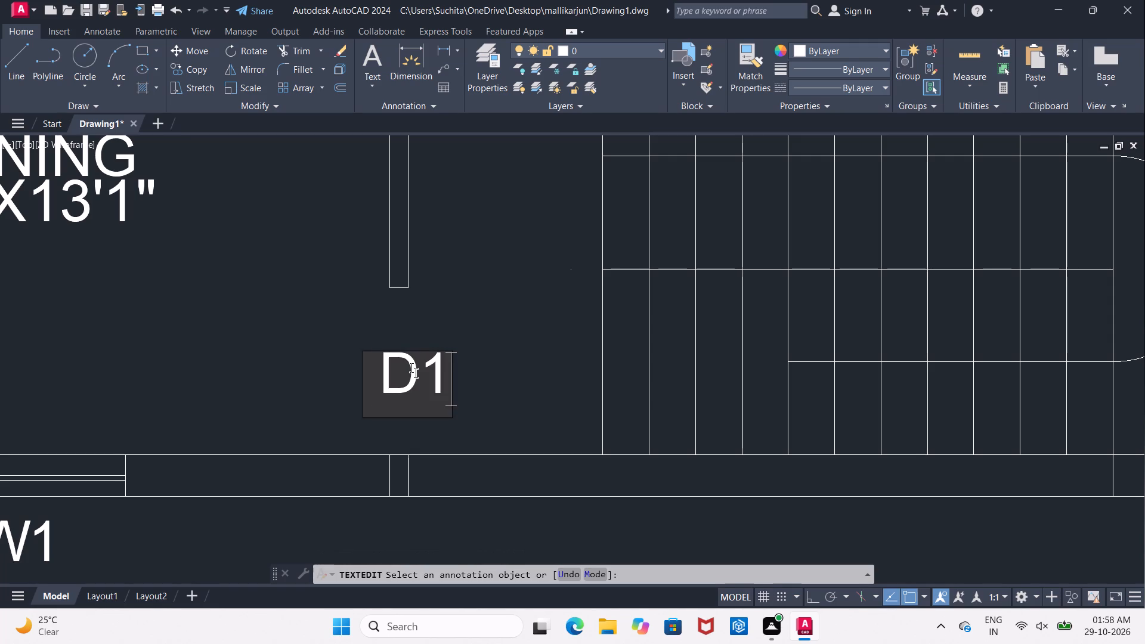
left_click(376, 377)
key("BackSpace")
key("BackSpace")
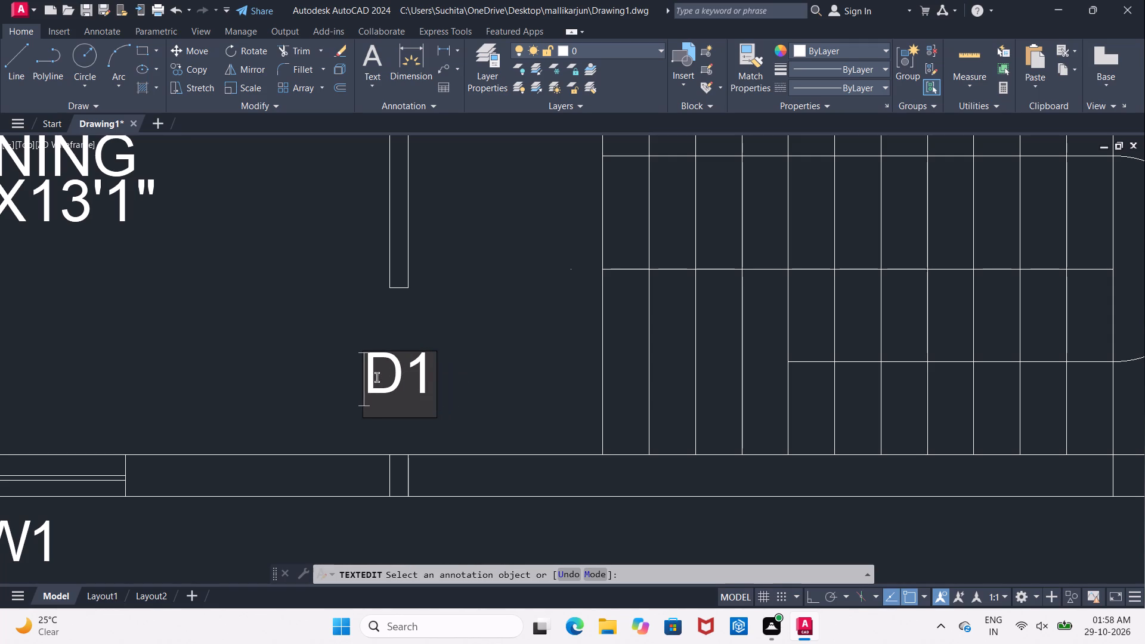
left_click(397, 358)
left_click(442, 304)
key("Escape")
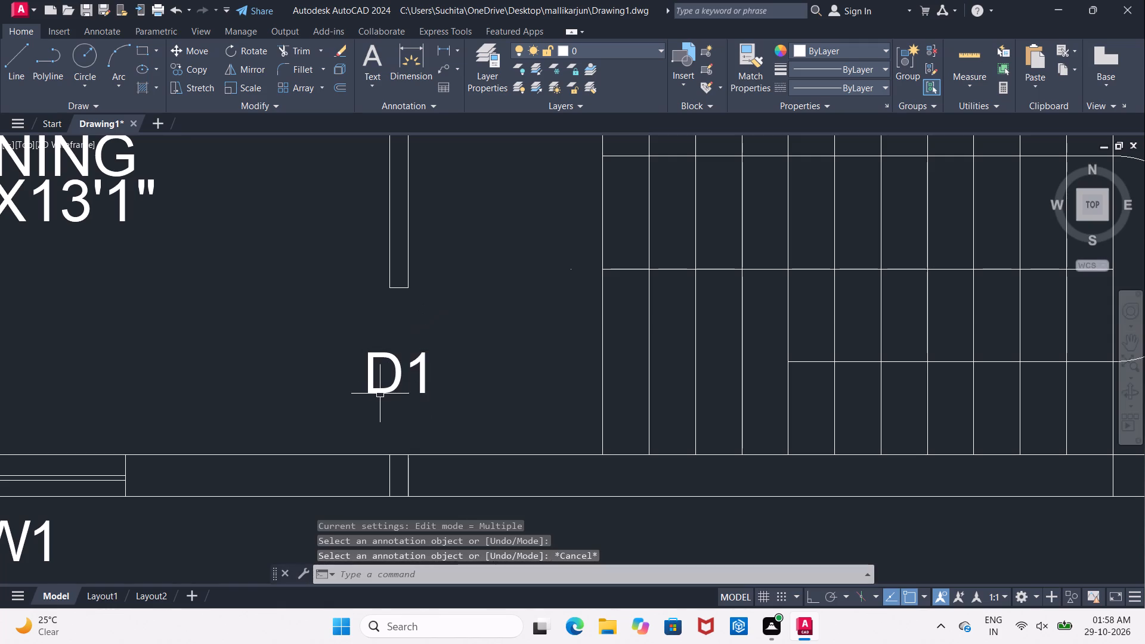
Copy the D1 label into the two openings above the staircase, on the dining side and at the outer wall.
left_click(380, 394)
left_click(187, 71)
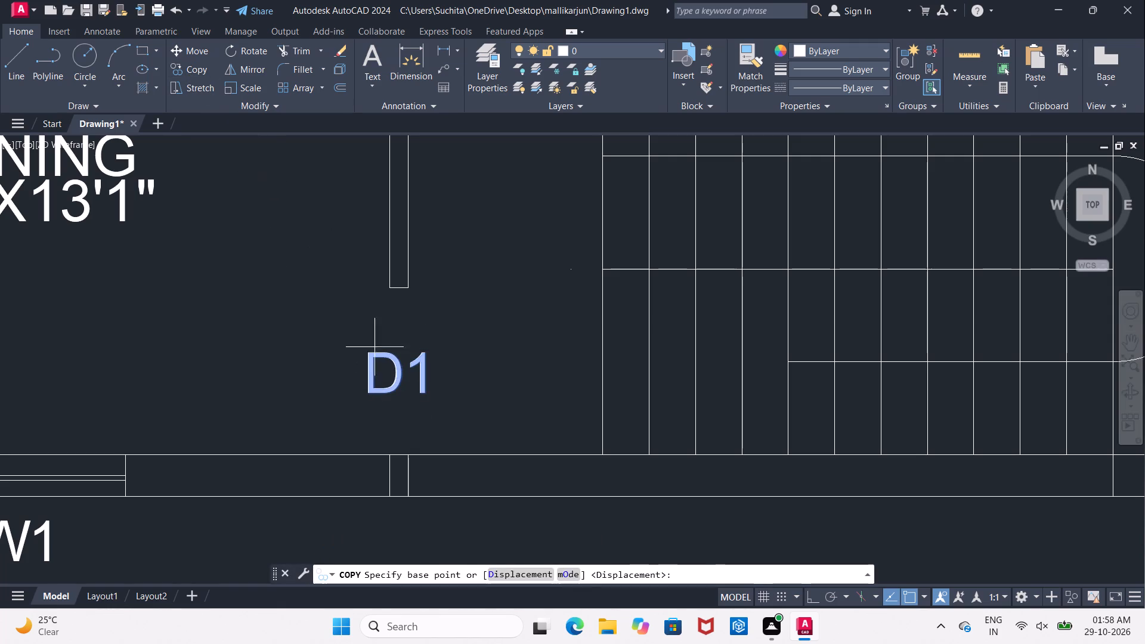
left_click(394, 376)
scroll(382, 308, "down", 3)
scroll(392, 230, "up", 1)
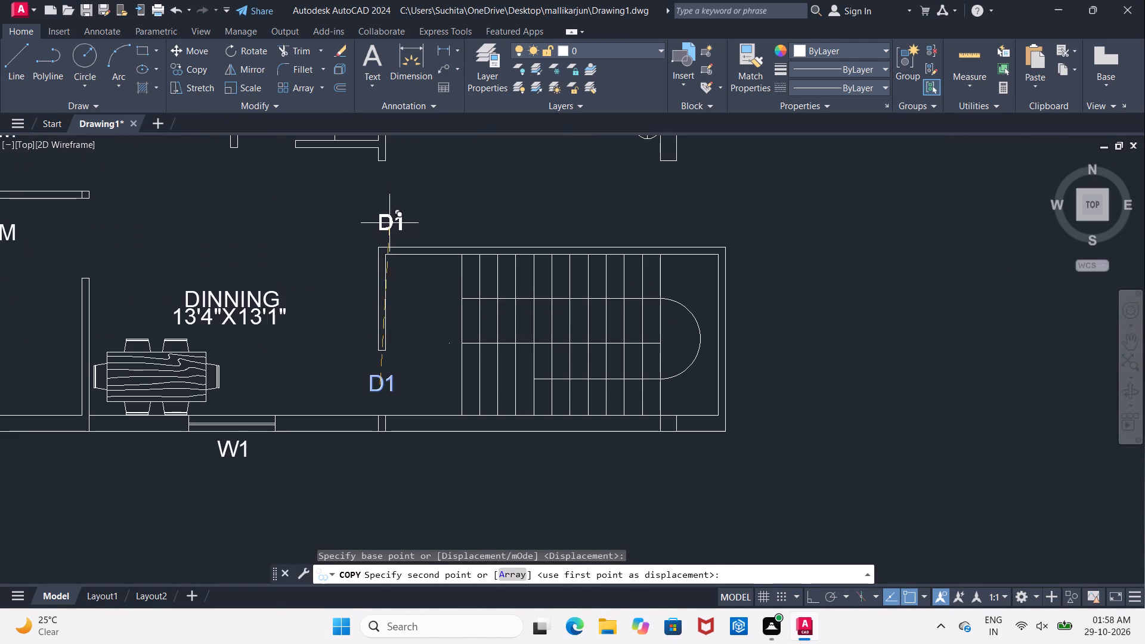
left_click(388, 209)
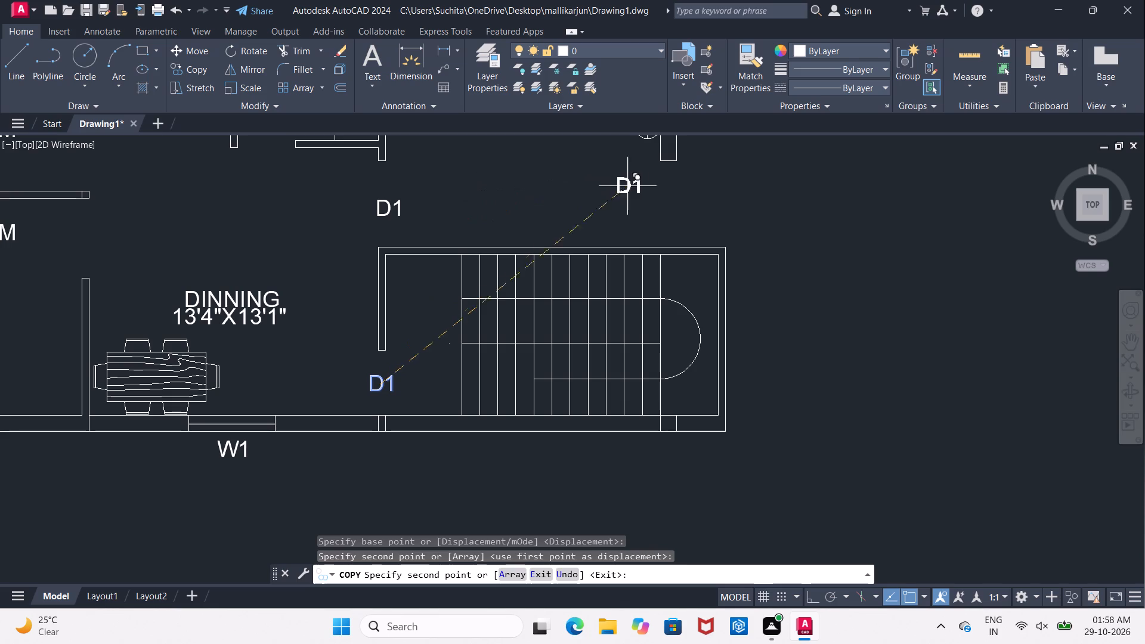
left_click(673, 208)
scroll(673, 208, "down", 3)
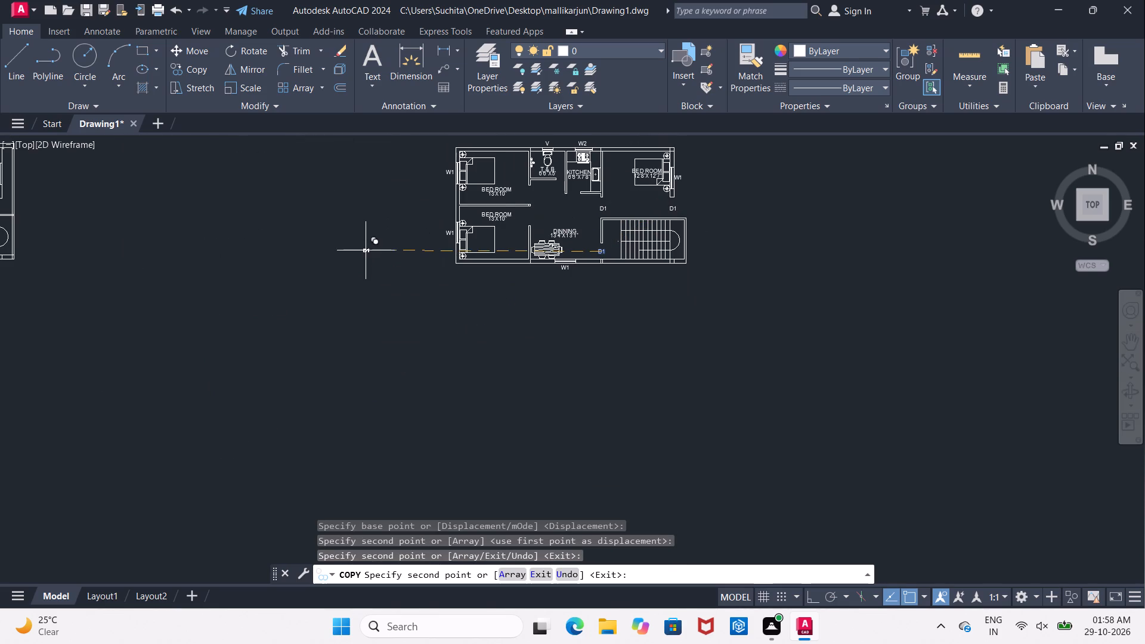
Place further D1 copies in the door openings of both 13'X10' bedrooms, the kitchen and the T & B.
middle_click_drag(375, 258, 483, 267)
scroll(664, 219, "up", 3)
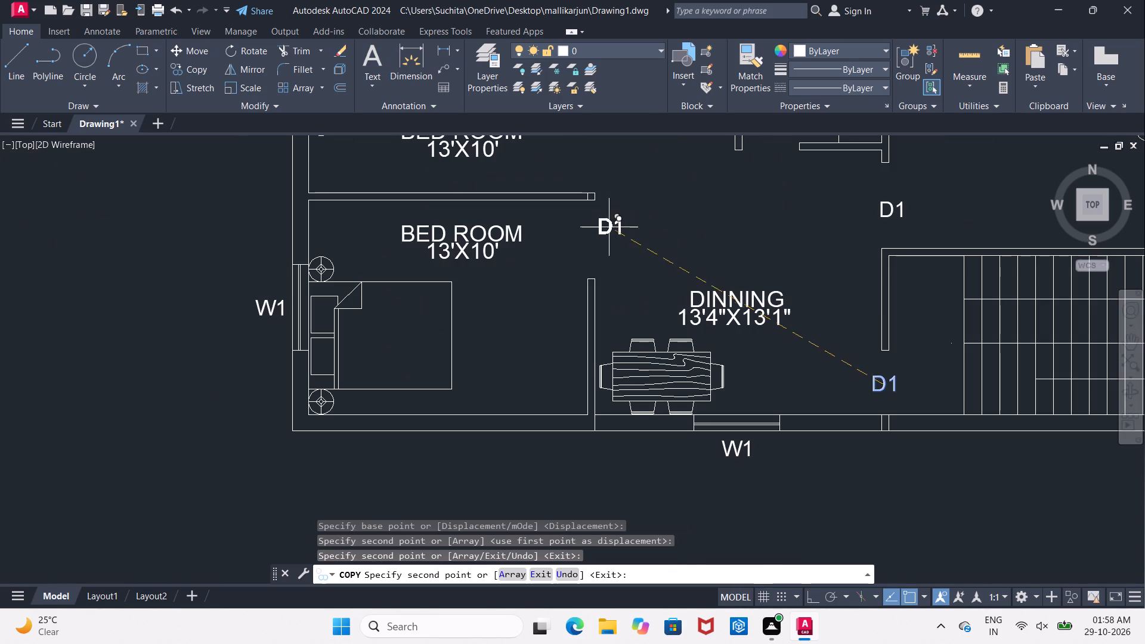
left_click(595, 246)
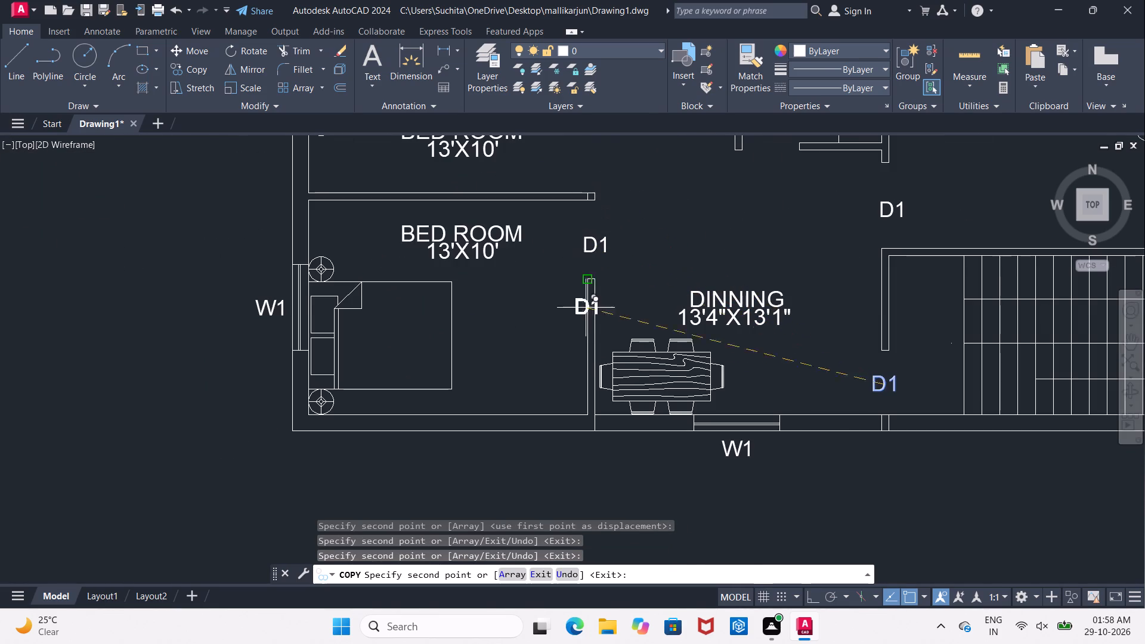
middle_click_drag(580, 261, 533, 410)
left_click(540, 299)
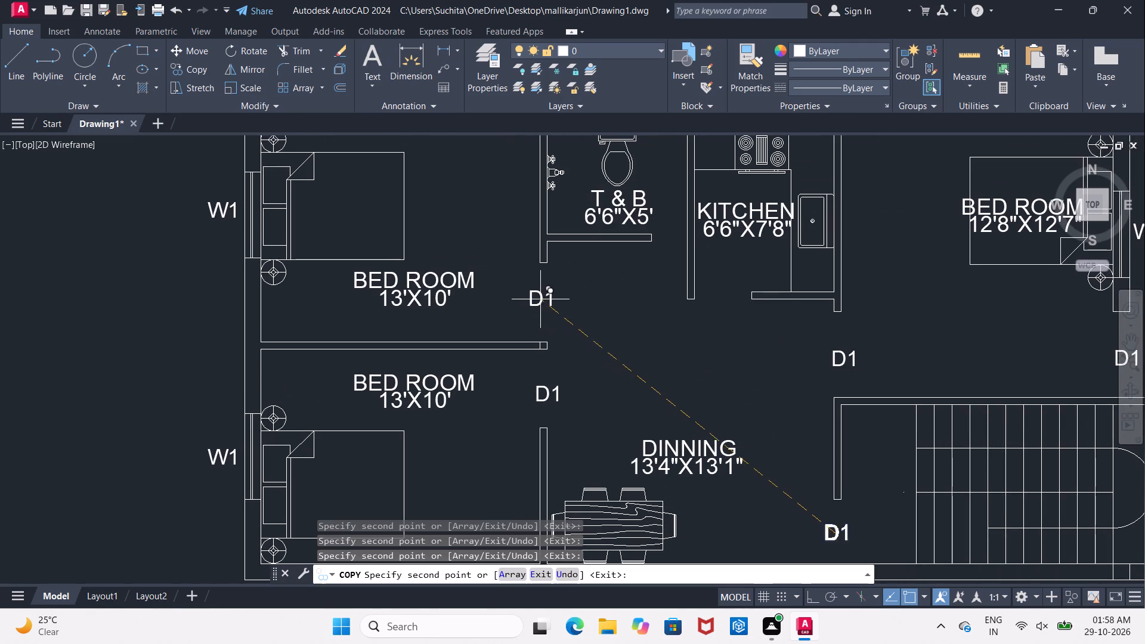
left_click(725, 296)
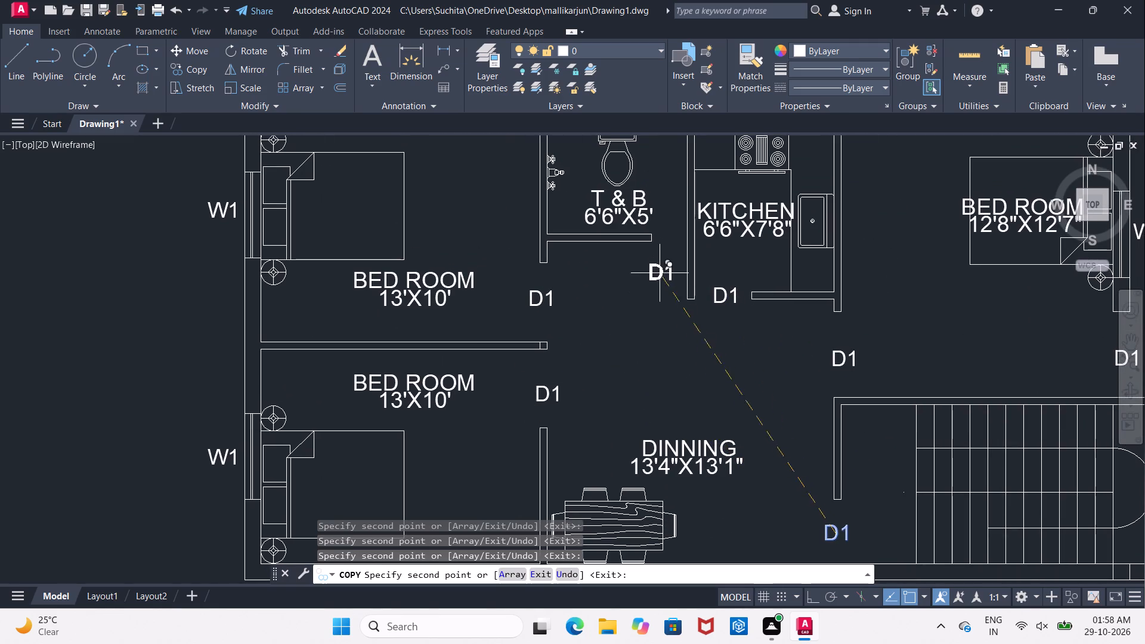
left_click(667, 241)
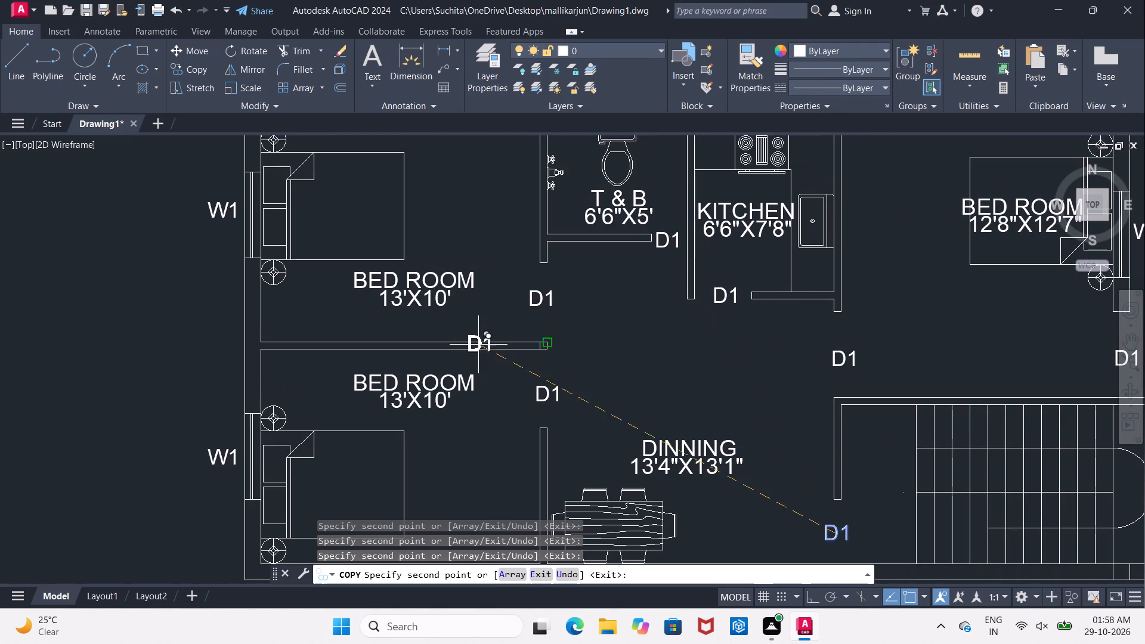
Place another D1 copy in the second floor plan, in the opening between the dining room and the 12'8"X12'7" bedroom.
scroll(463, 348, "down", 2)
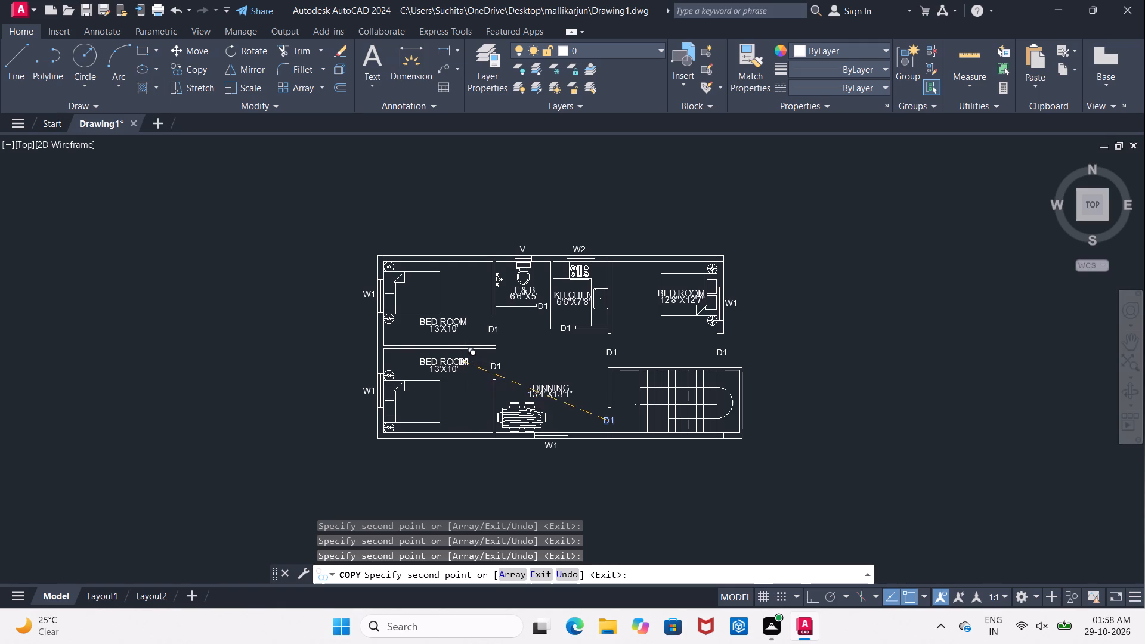
middle_click_drag(234, 370, 651, 327)
scroll(660, 323, "down", 1)
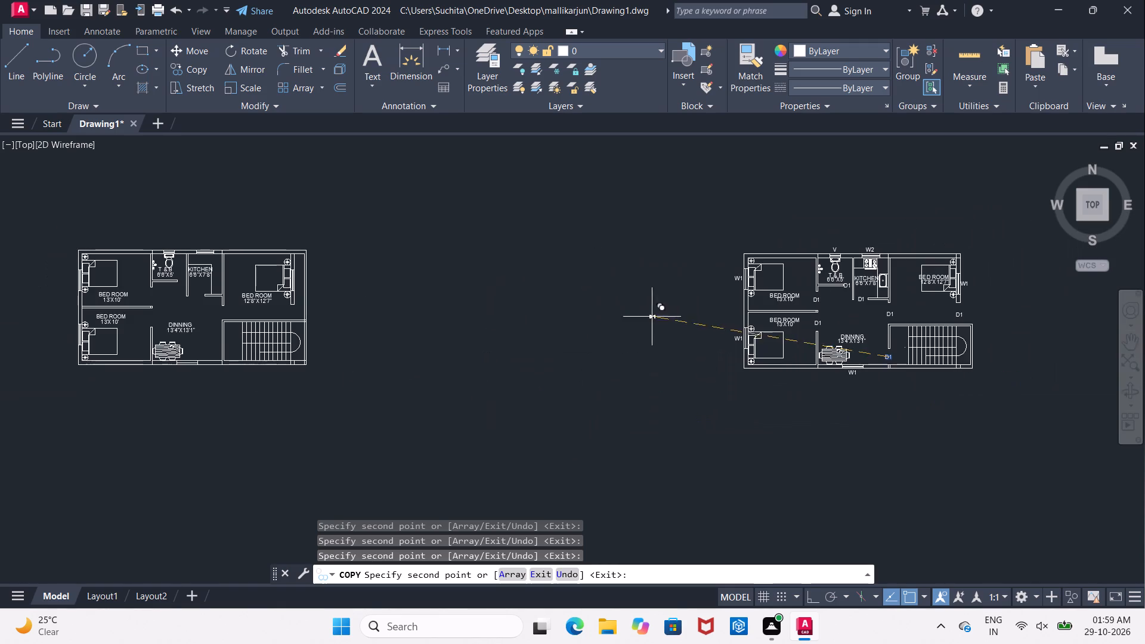
scroll(205, 336, "up", 3)
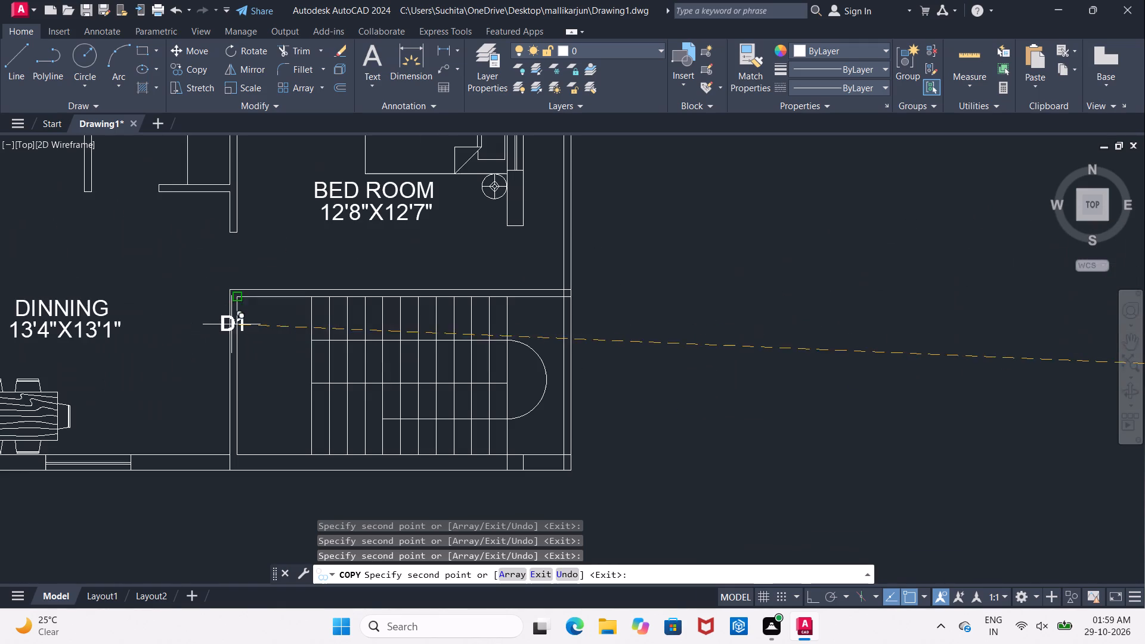
left_click(237, 263)
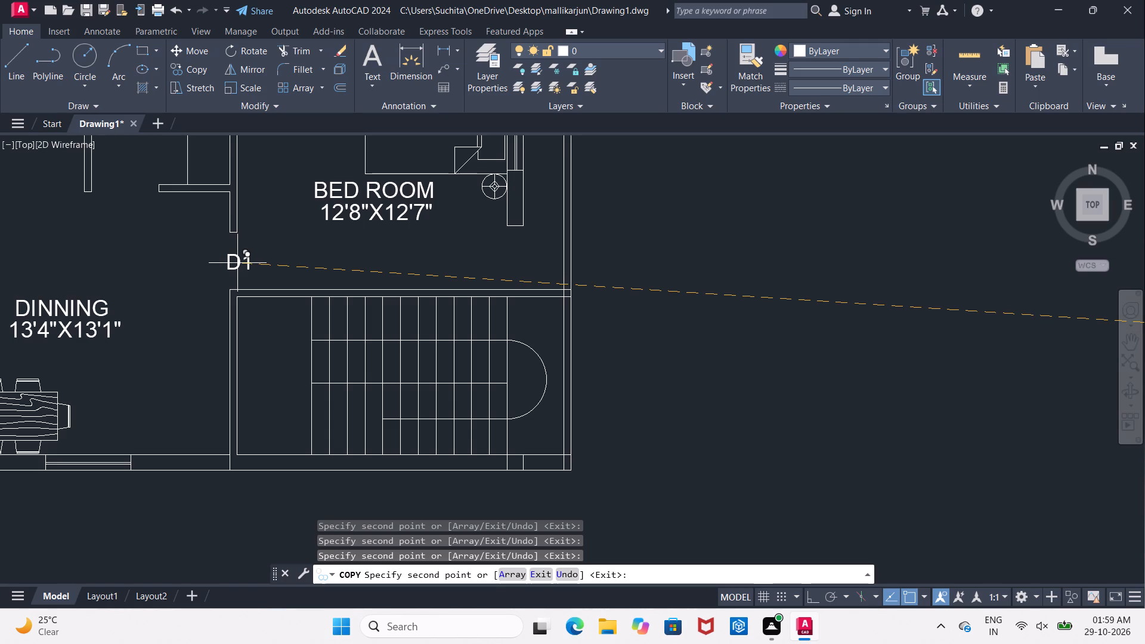
key("Escape")
In the second plan, extend the dining–staircase wall's inner line to the outer wall and the staircase's lower inner line across that wall.
scroll(239, 263, "down", 2)
scroll(231, 338, "up", 2)
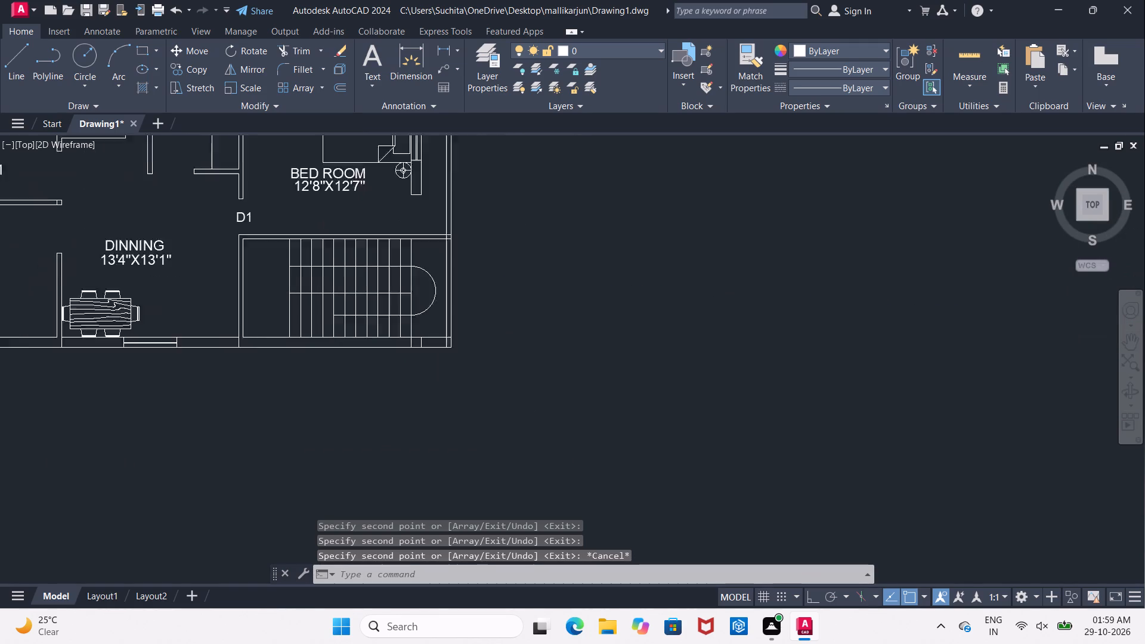
scroll(226, 329, "up", 1)
key("Escape")
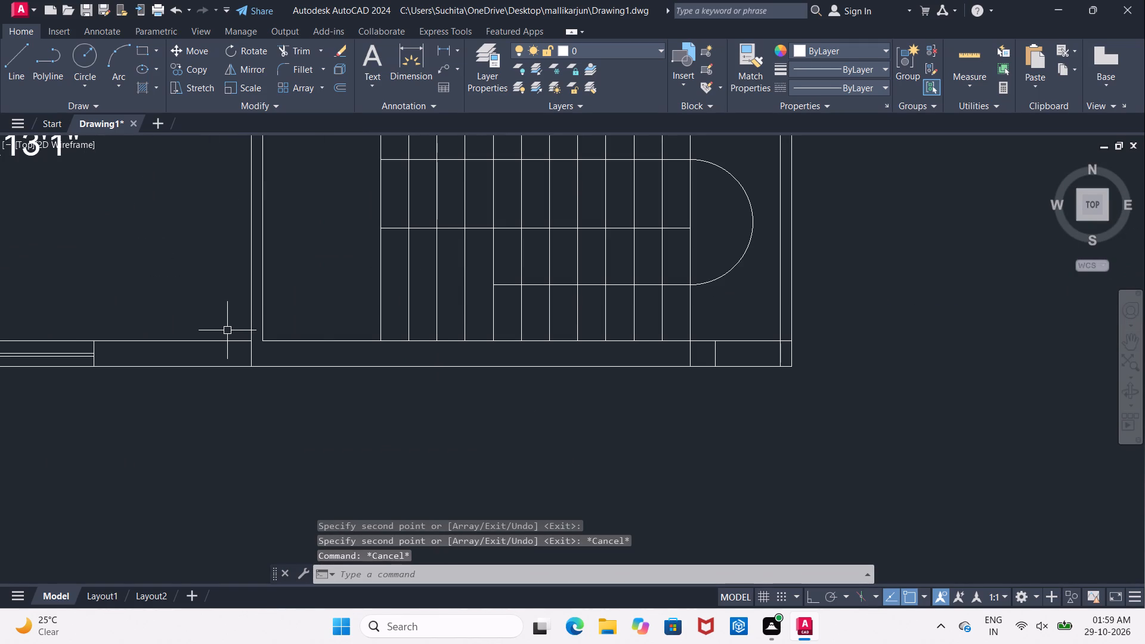
scroll(230, 331, "down", 5)
scroll(230, 328, "up", 1)
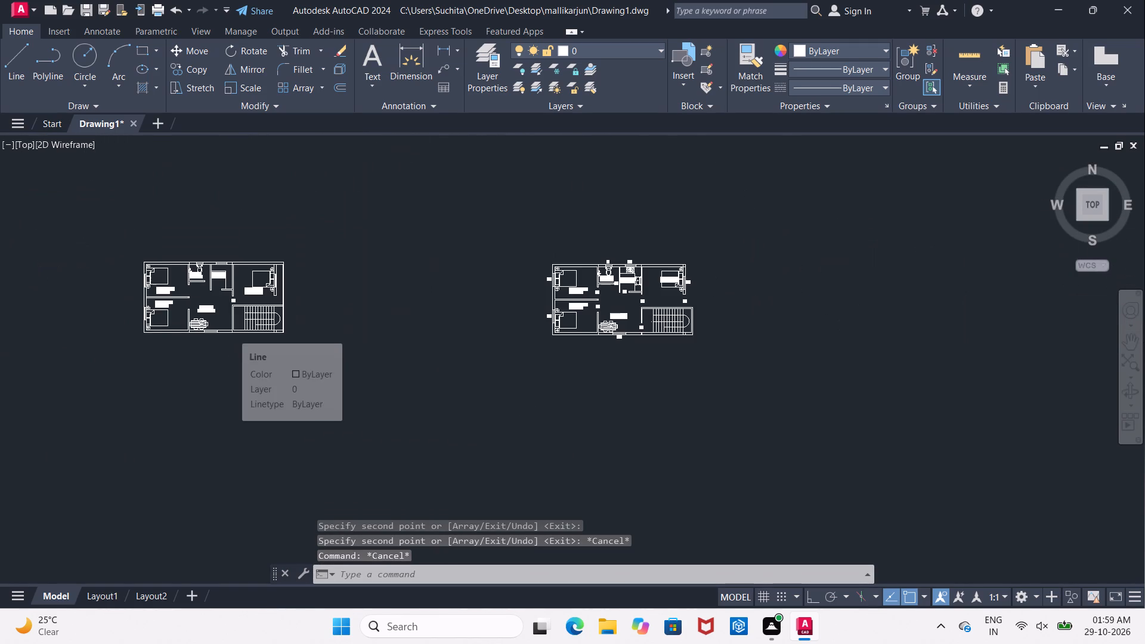
scroll(227, 331, "up", 4)
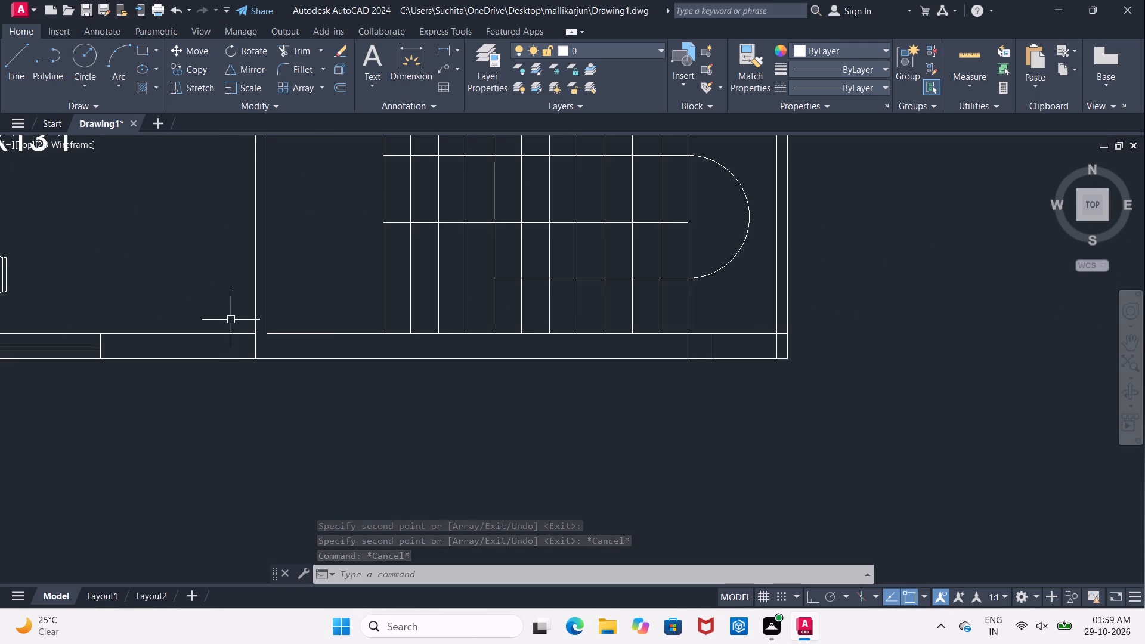
key("Escape")
type("EX")
key("space")
key("space")
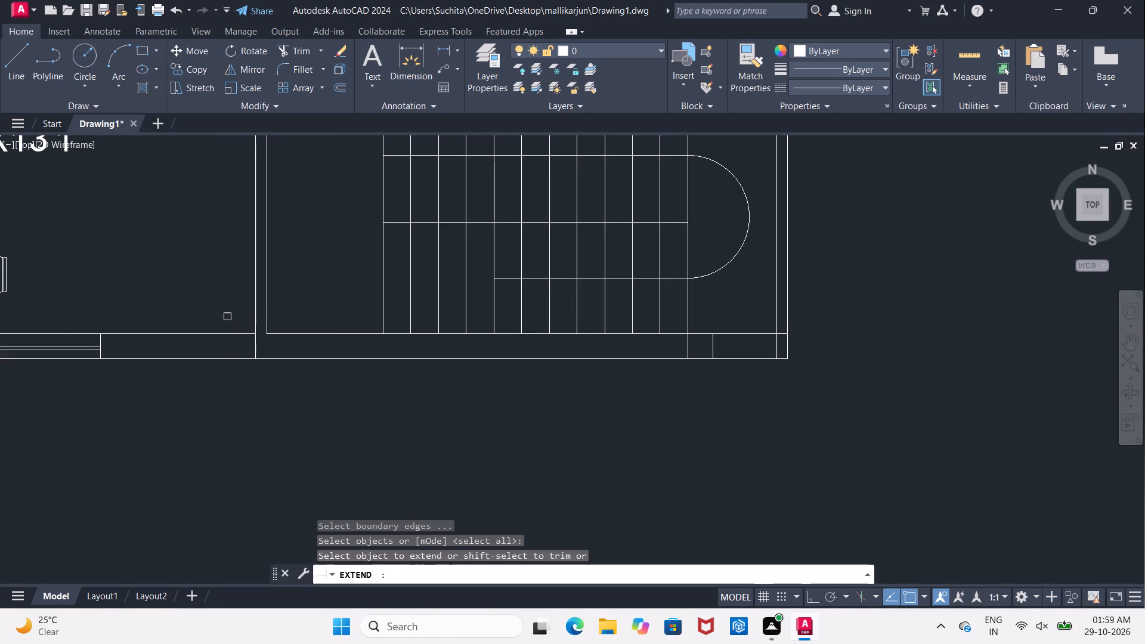
left_click(268, 324)
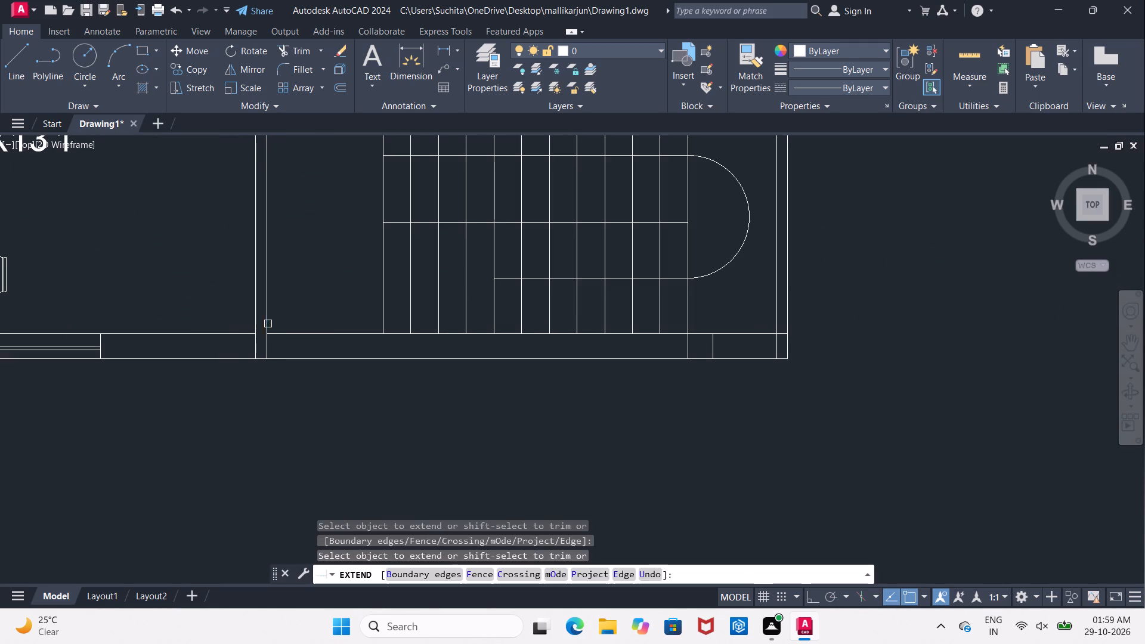
left_click(271, 332)
middle_click_drag(293, 312, 319, 360)
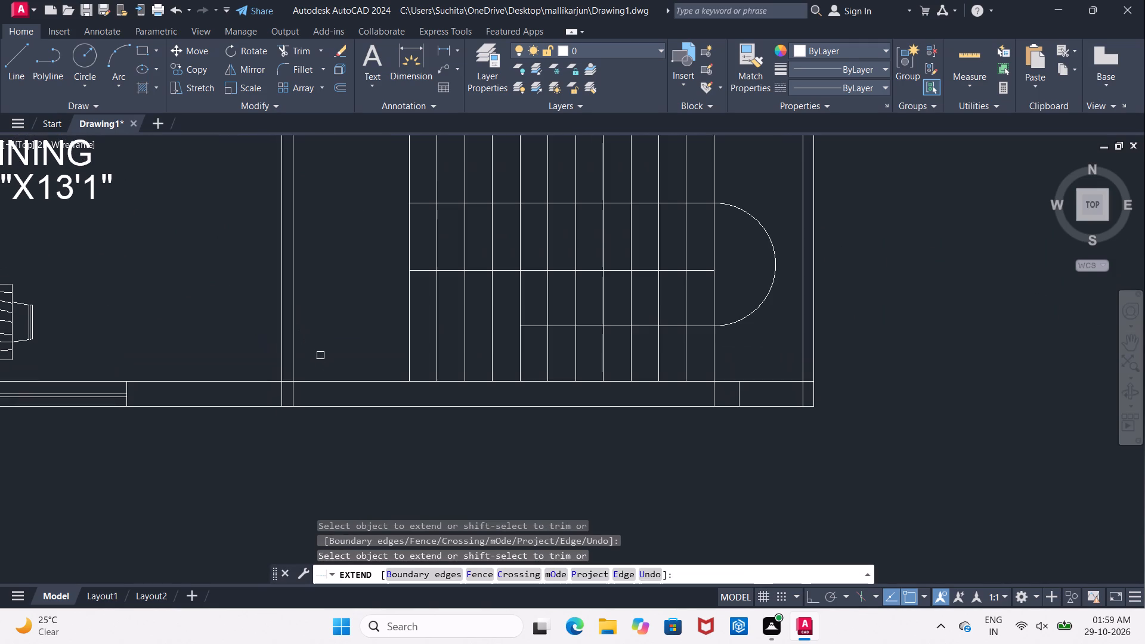
key("Escape")
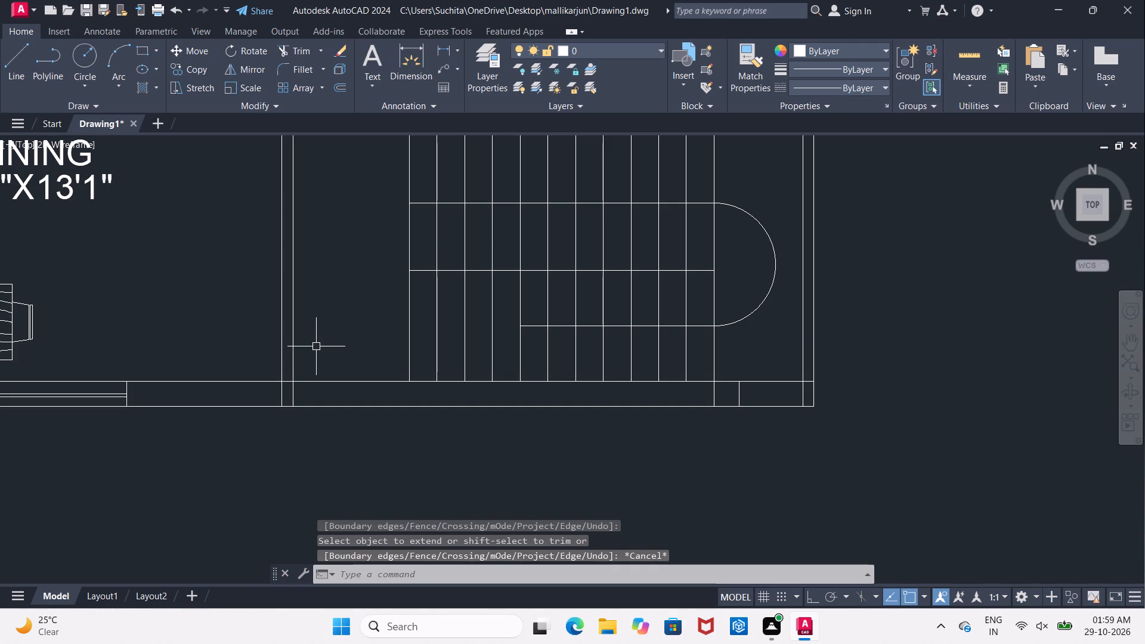
Offset the staircase room's lower inner wall line upward by 3'.
key("o")
key("Return")
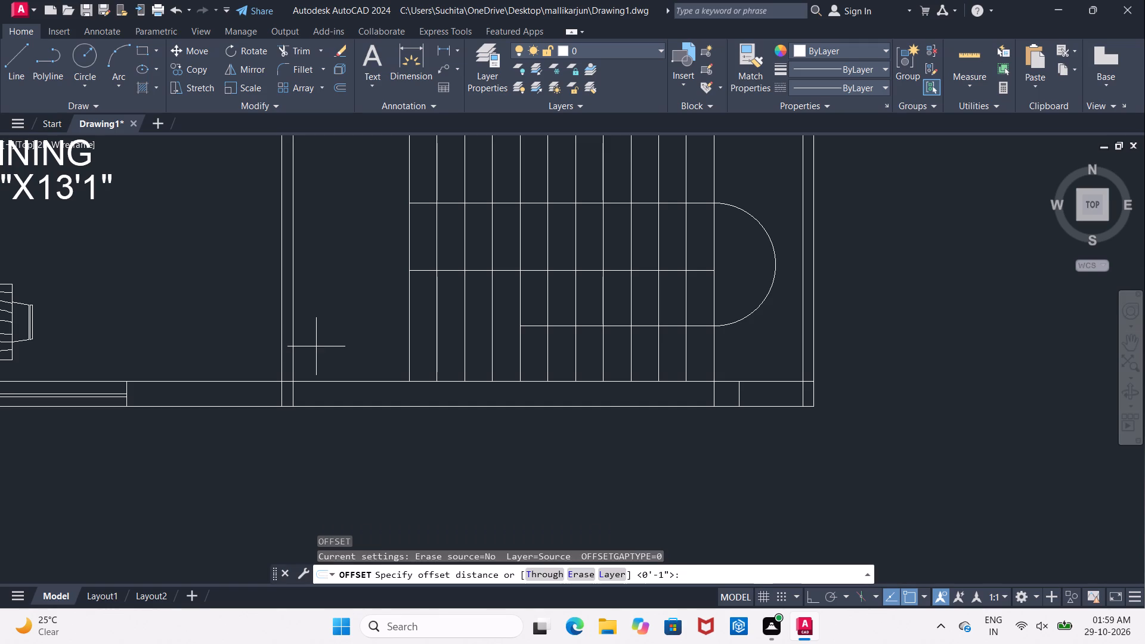
type("3'")
key("Return")
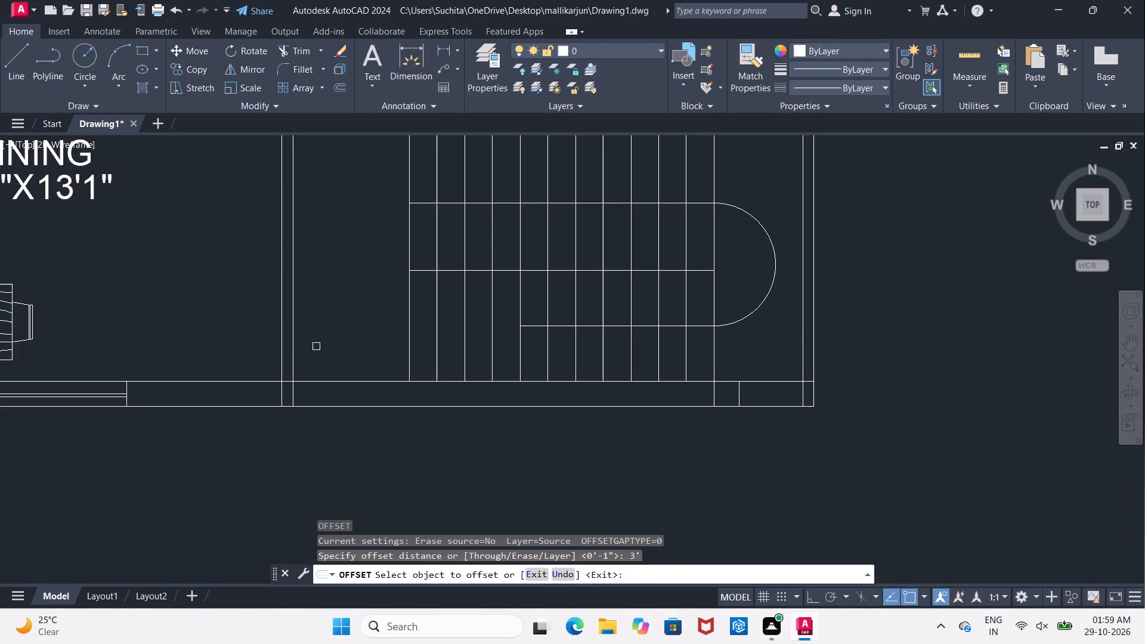
left_click(314, 385)
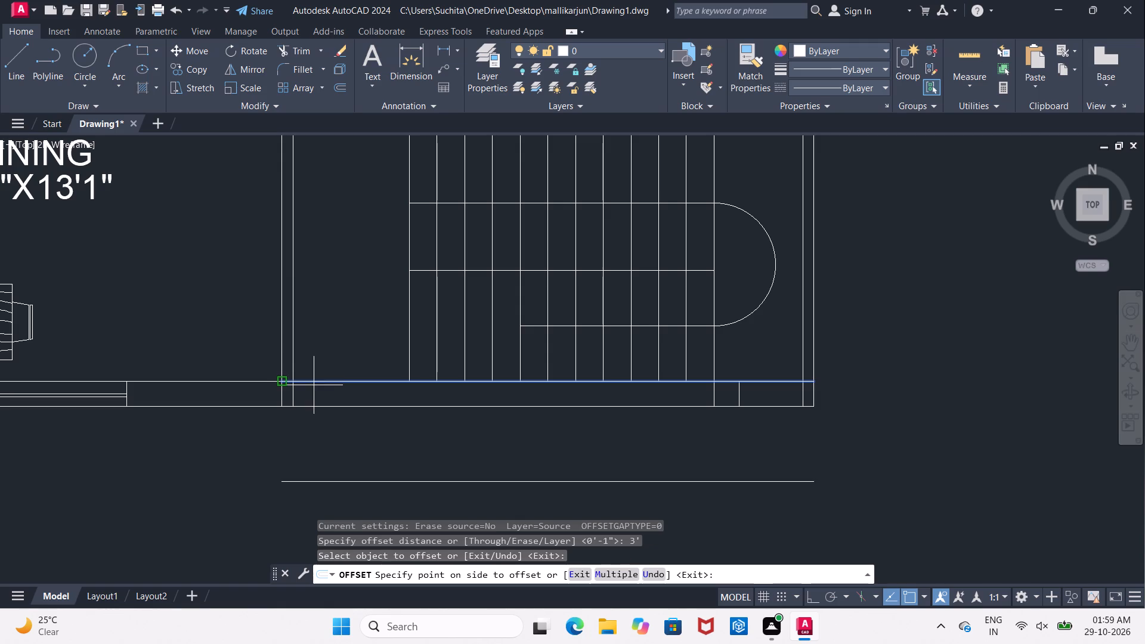
left_click(314, 358)
key("Escape")
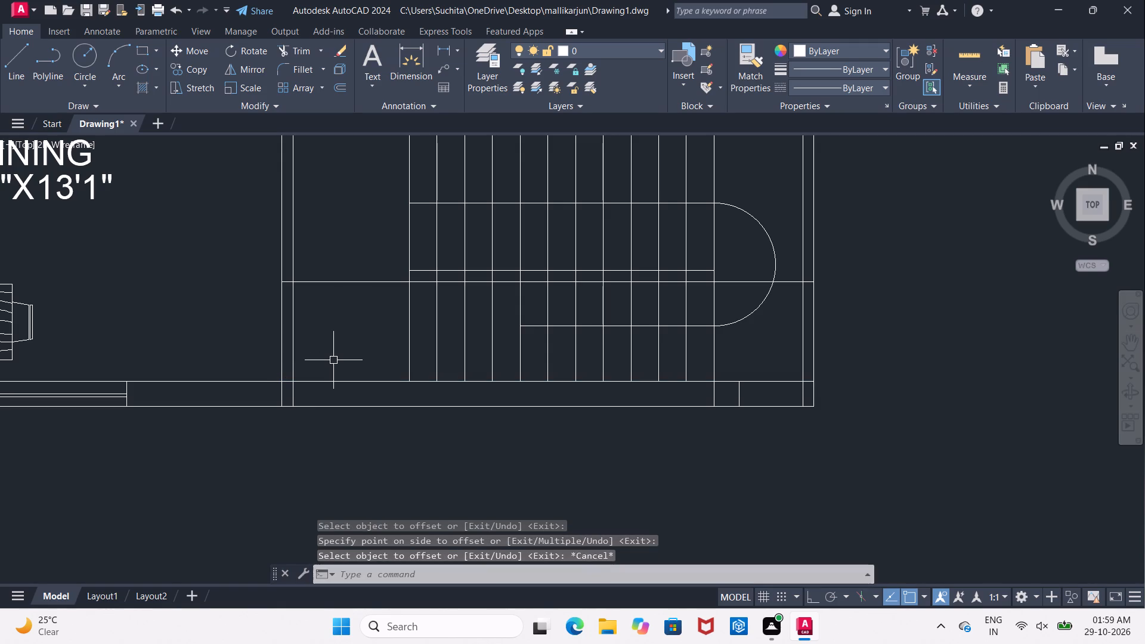
Trim the offset line just inside the dining–staircase wall, then erase its leftover segment across the stairs, keeping the short jamb line.
type("TR")
key("space")
key("space")
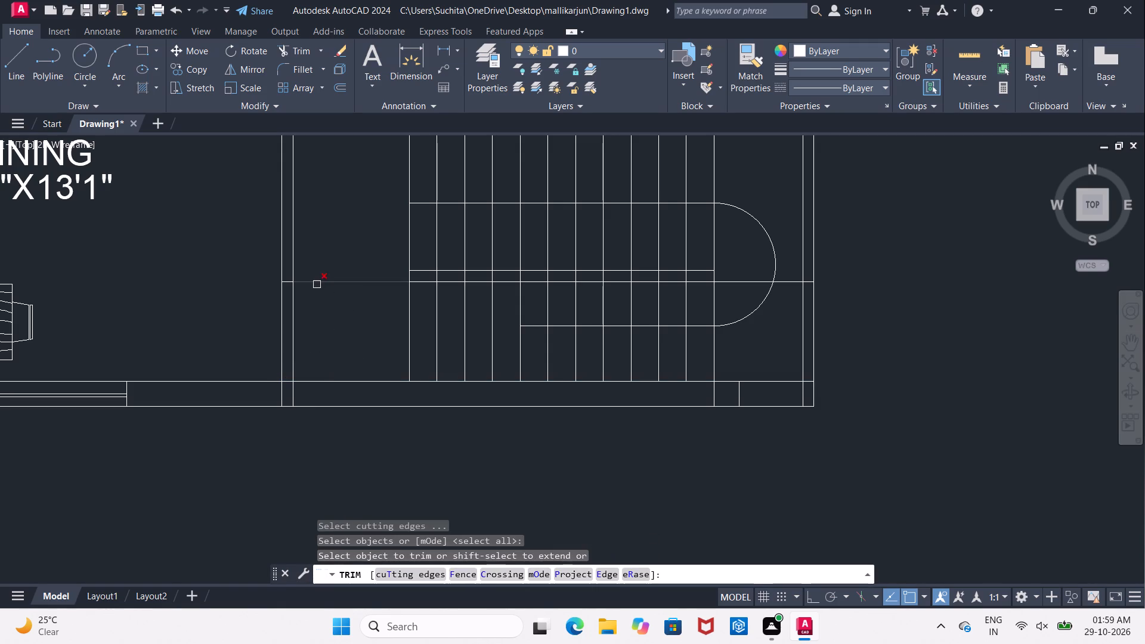
left_click(317, 284)
key("Escape")
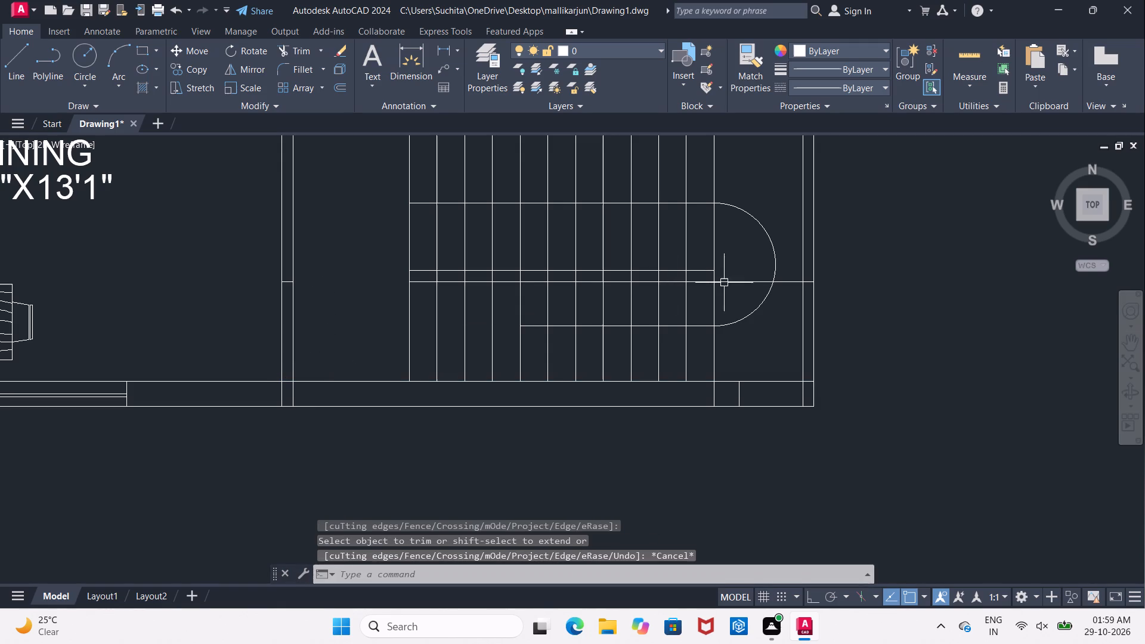
left_click(724, 283)
key("Delete")
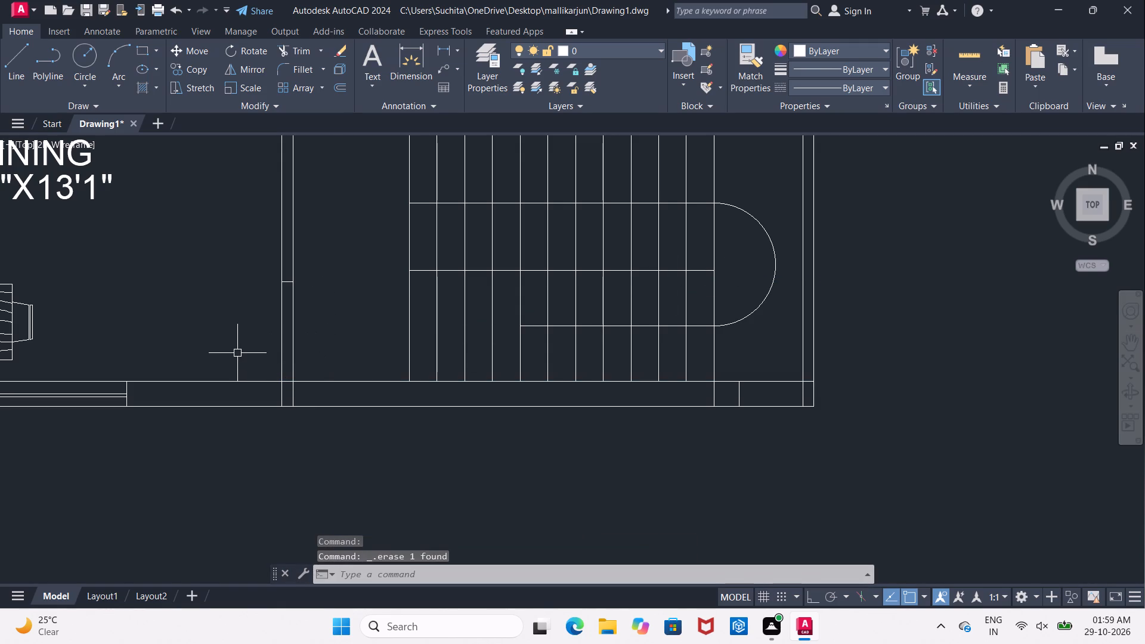
Trim both lines of the dining–staircase wall below the jamb line to open a doorway beside the staircase.
type("TR")
key("space")
key("space")
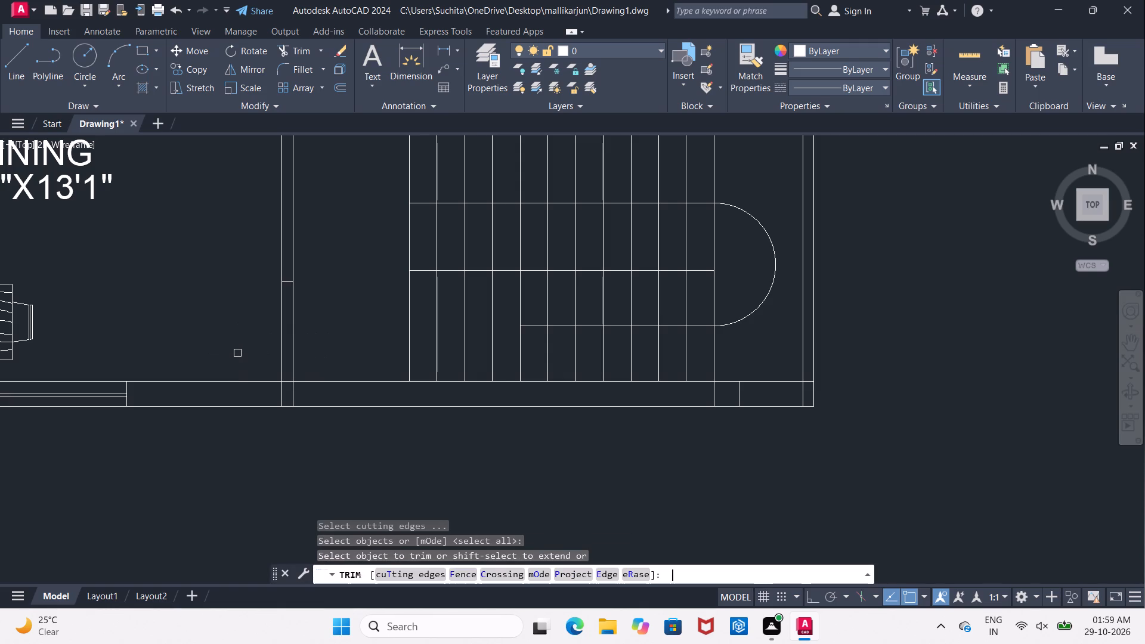
left_click_drag(234, 312, 240, 326)
left_click(306, 348)
scroll(302, 343, "down", 2)
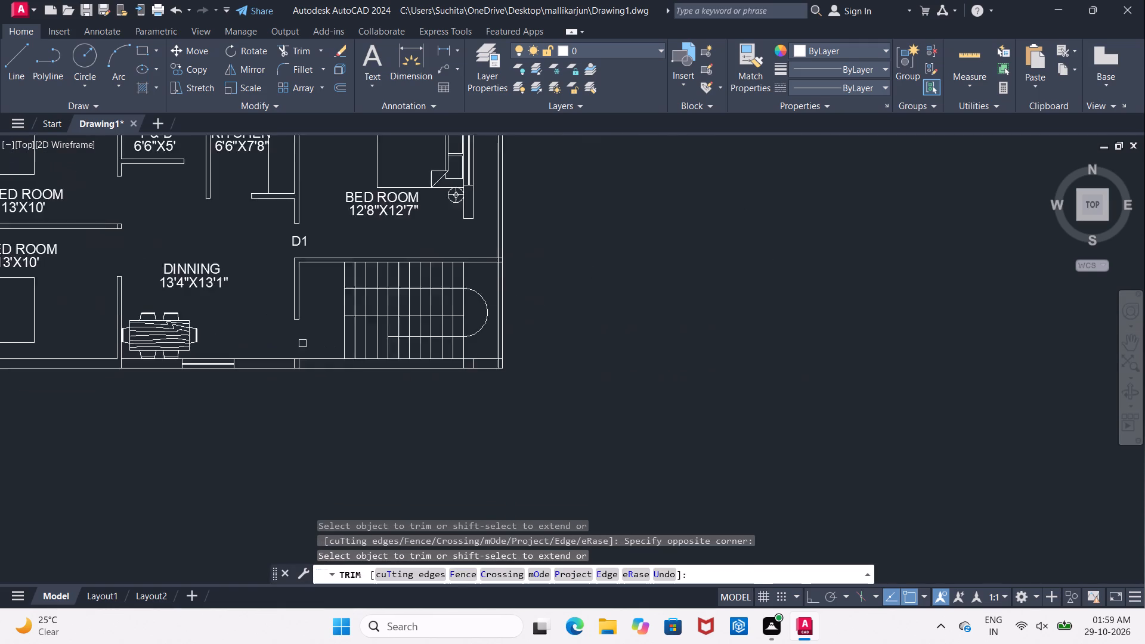
middle_click_drag(302, 343, 273, 432)
scroll(420, 339, "up", 1)
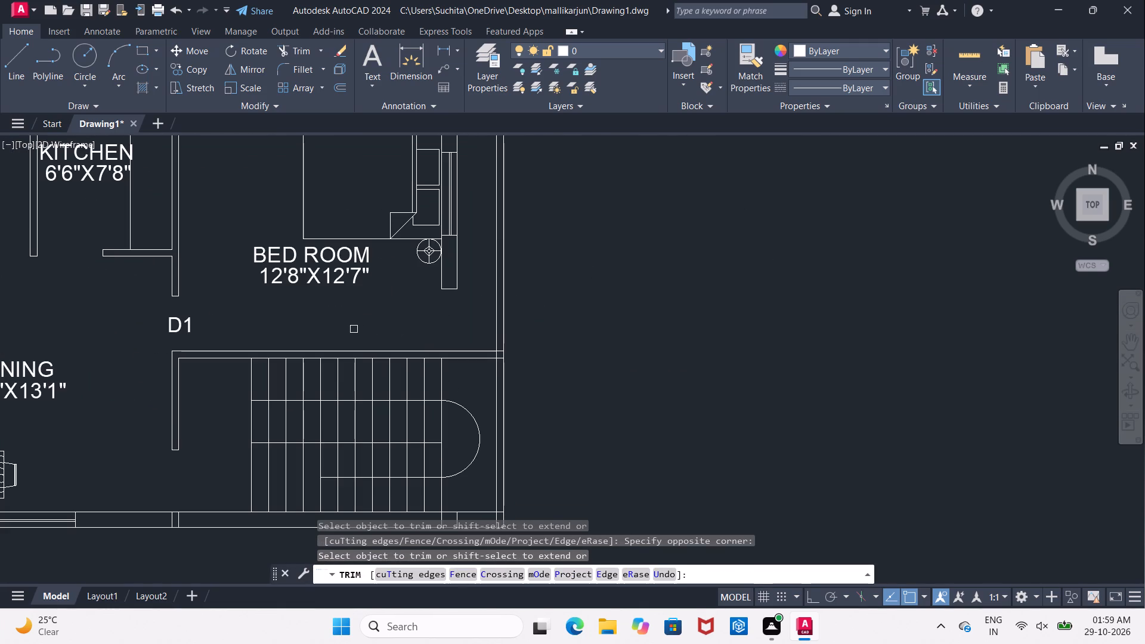
key("Escape")
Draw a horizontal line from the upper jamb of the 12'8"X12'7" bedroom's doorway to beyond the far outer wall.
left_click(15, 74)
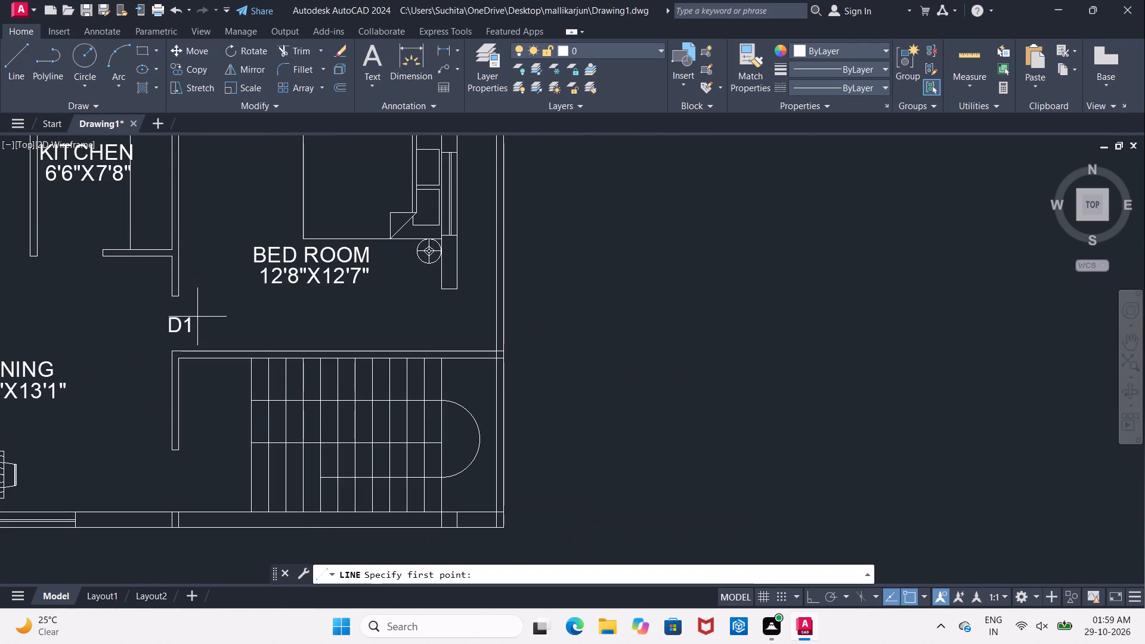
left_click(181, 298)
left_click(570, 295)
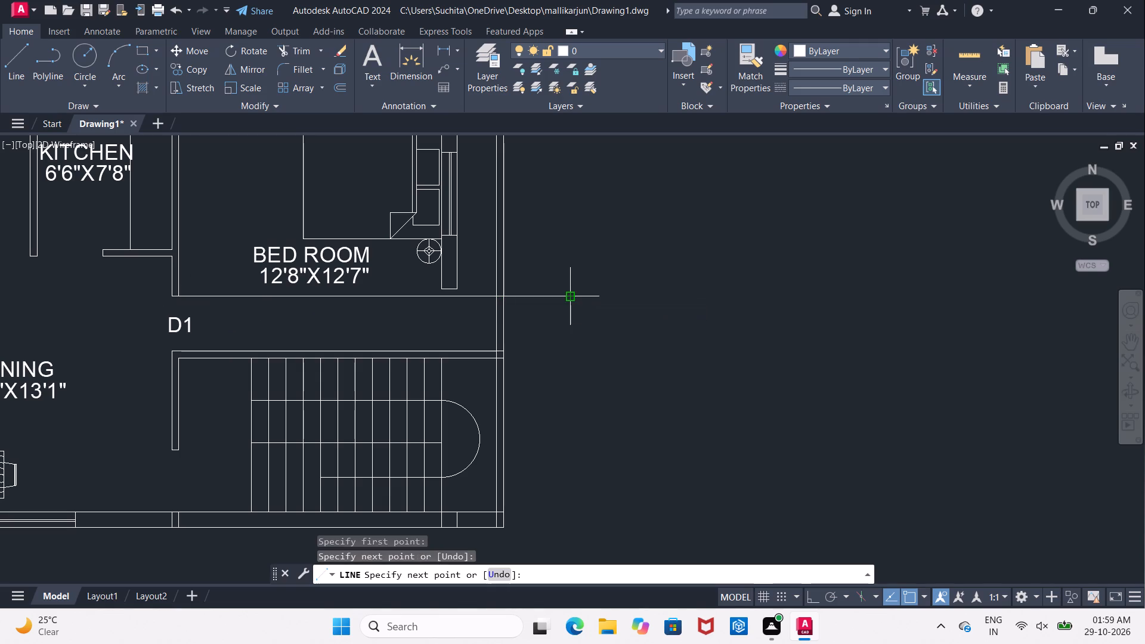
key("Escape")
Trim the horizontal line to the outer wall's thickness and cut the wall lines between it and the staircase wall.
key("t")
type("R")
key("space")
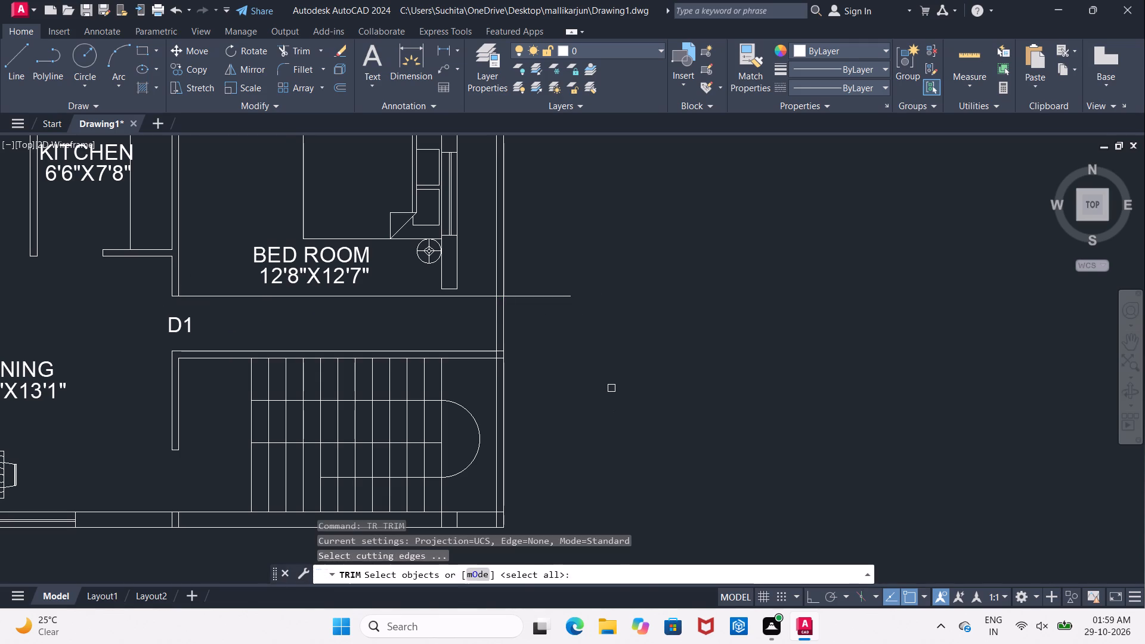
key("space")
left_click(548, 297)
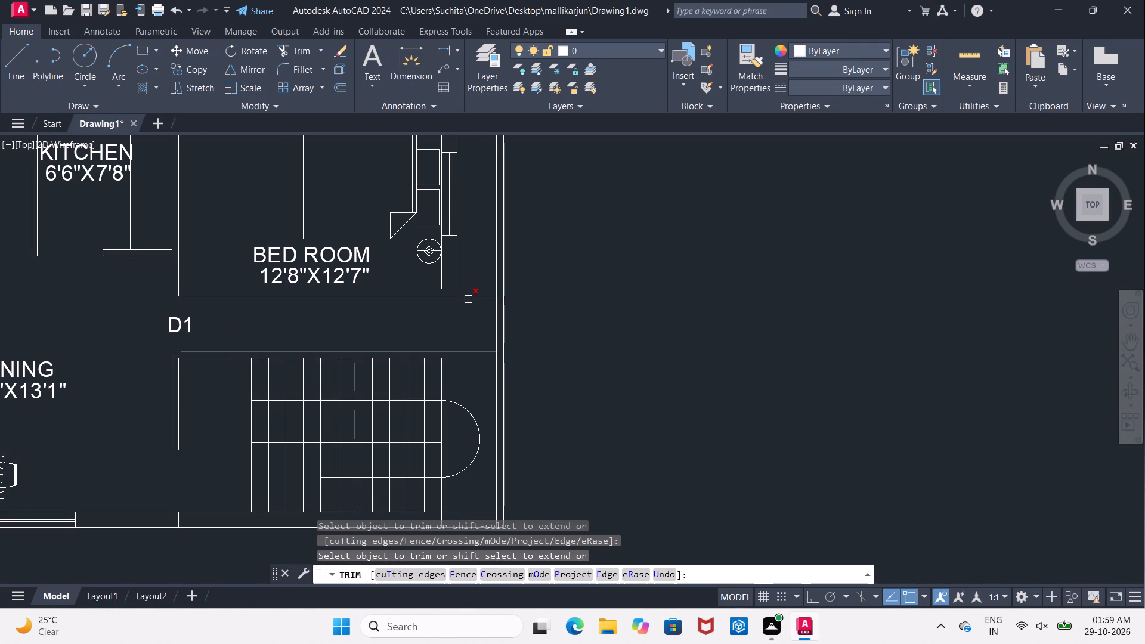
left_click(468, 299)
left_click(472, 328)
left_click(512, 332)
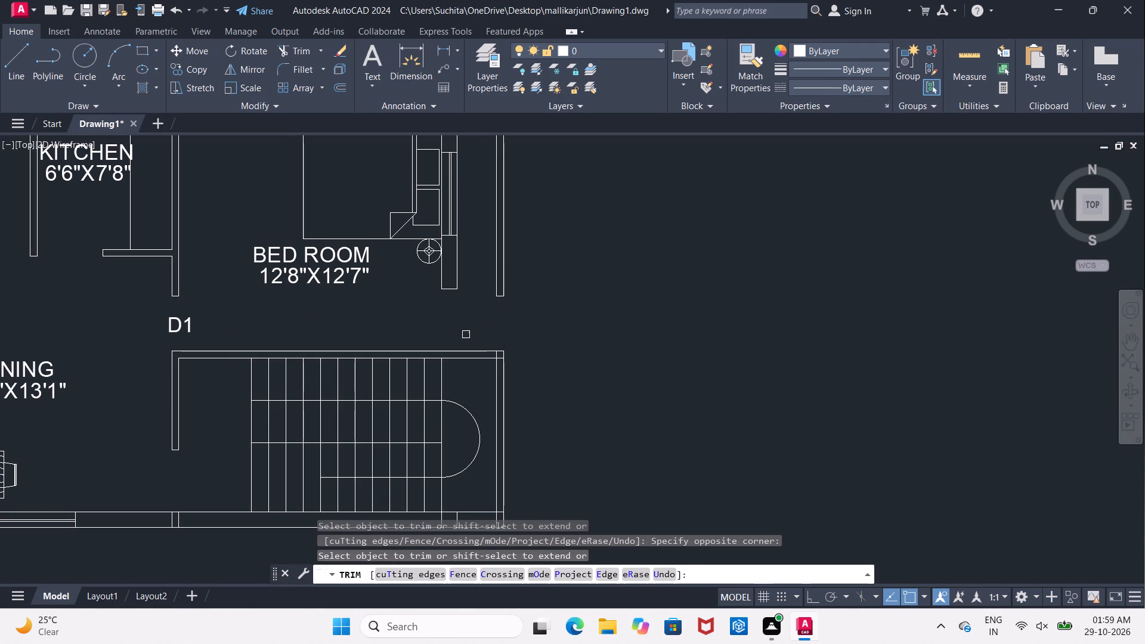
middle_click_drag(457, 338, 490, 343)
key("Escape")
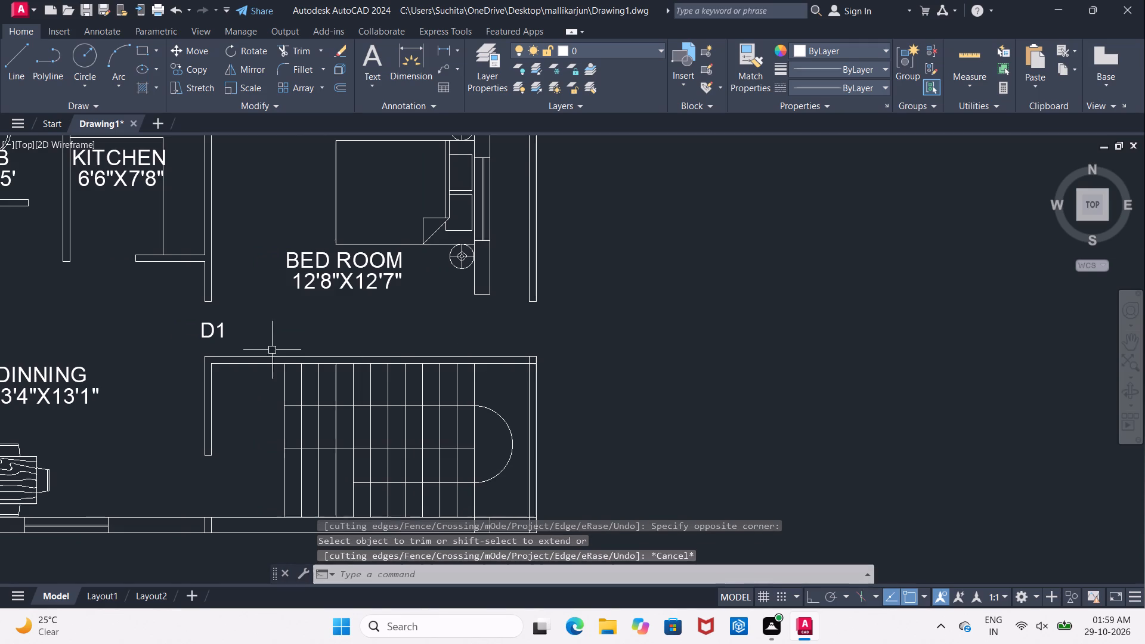
Turn Ortho on and copy the 12'8"X12'7" bedroom's D1 tag straight across into the outer wall opening.
left_click(206, 336)
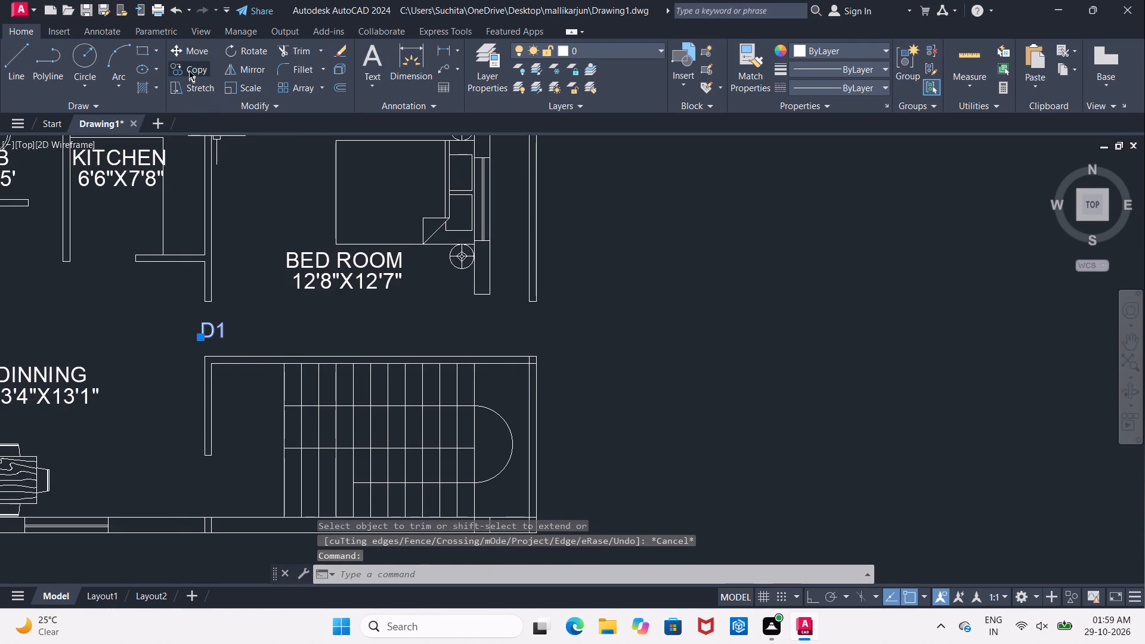
left_click_drag(189, 70, 195, 80)
left_click(812, 597)
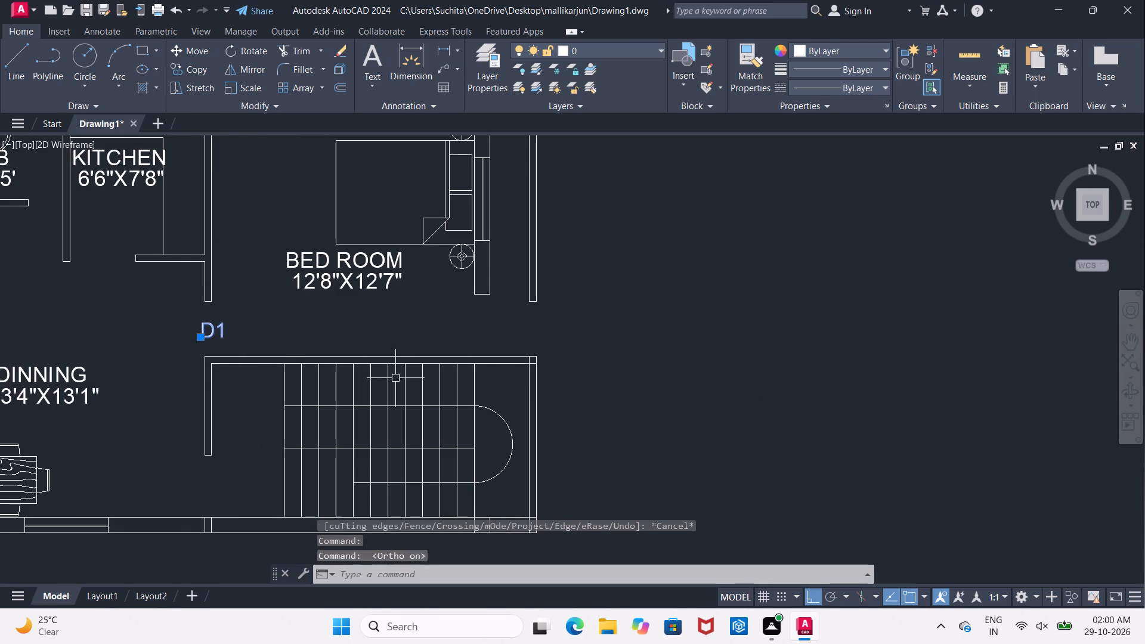
left_click(182, 69)
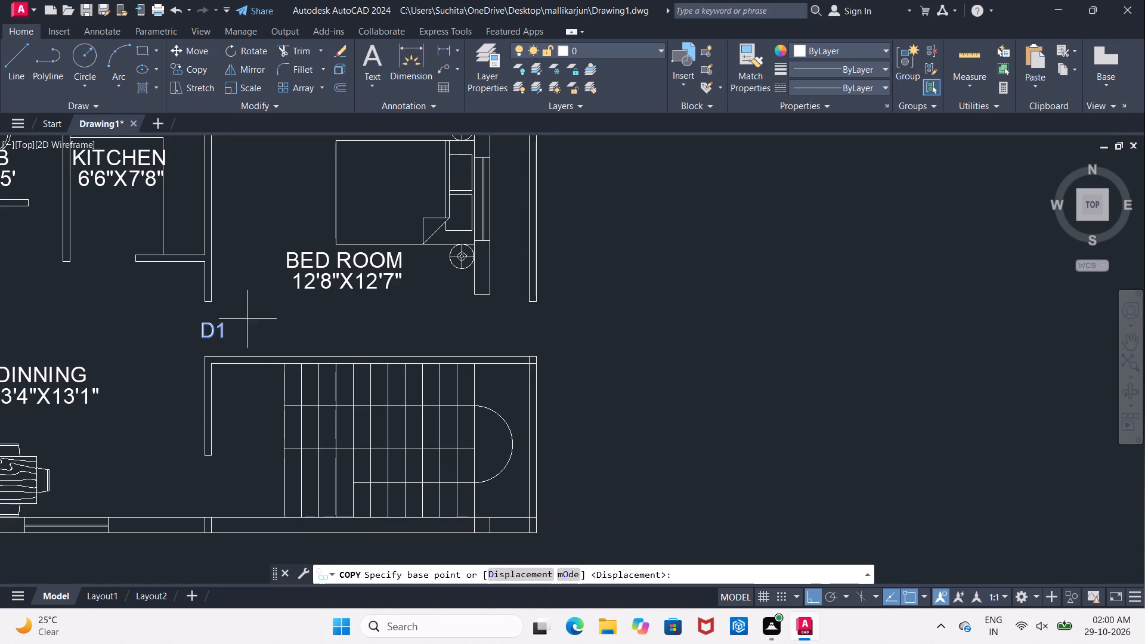
left_click(213, 333)
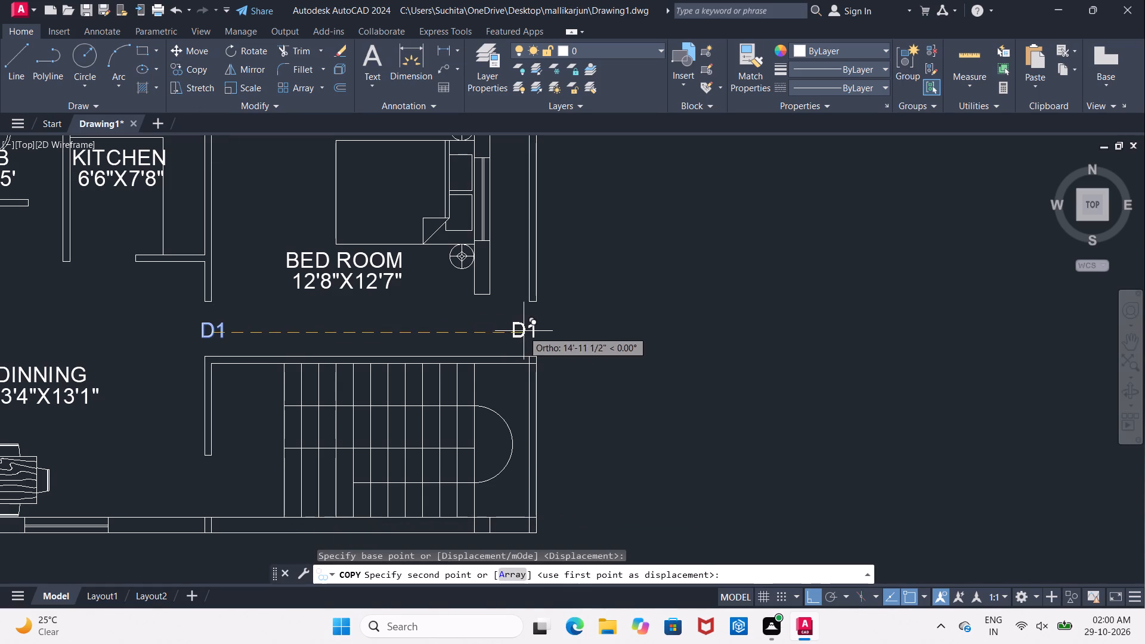
left_click(536, 330)
key("Escape")
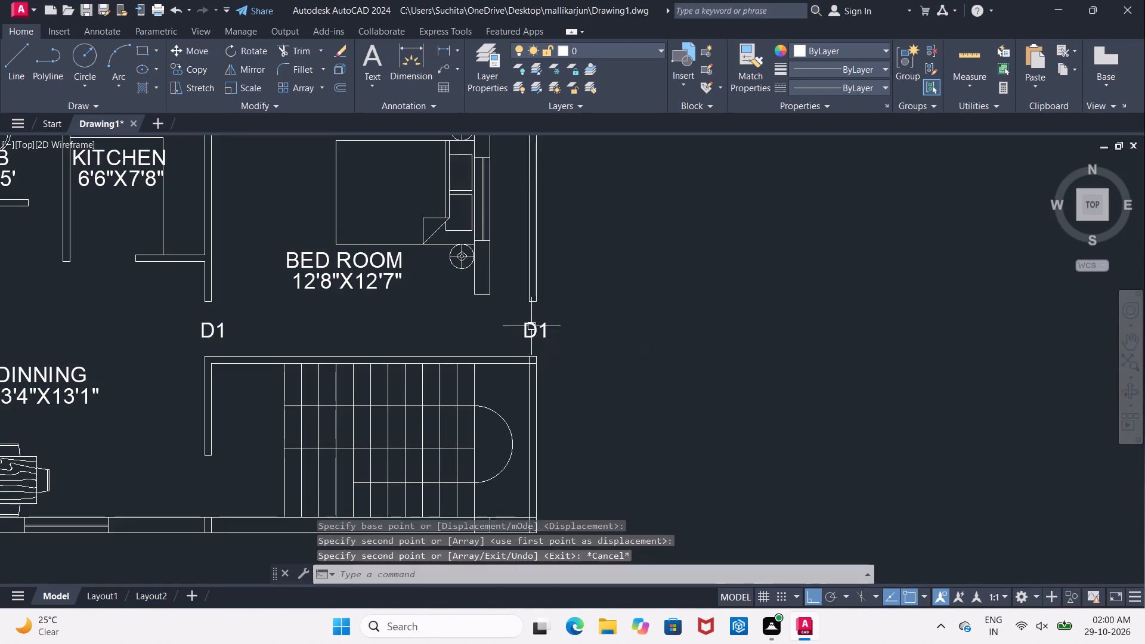
Move the D1 copy horizontally inward to the gap between the bedroom's inner window wall and the staircase wall.
scroll(531, 326, "down", 3)
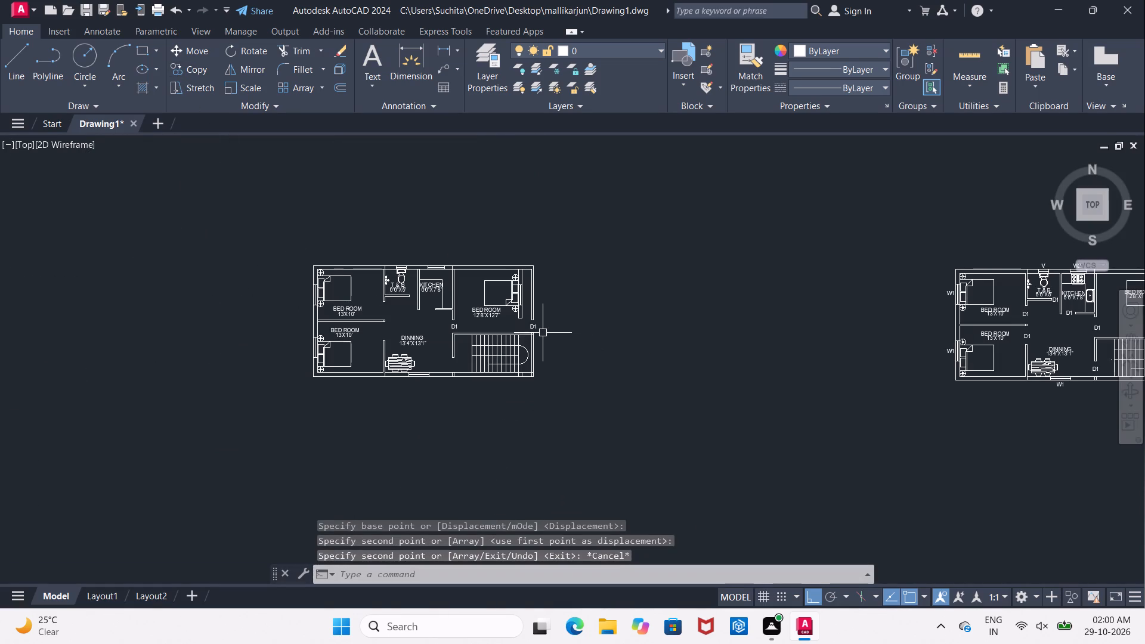
scroll(537, 331, "up", 3)
left_click(475, 301)
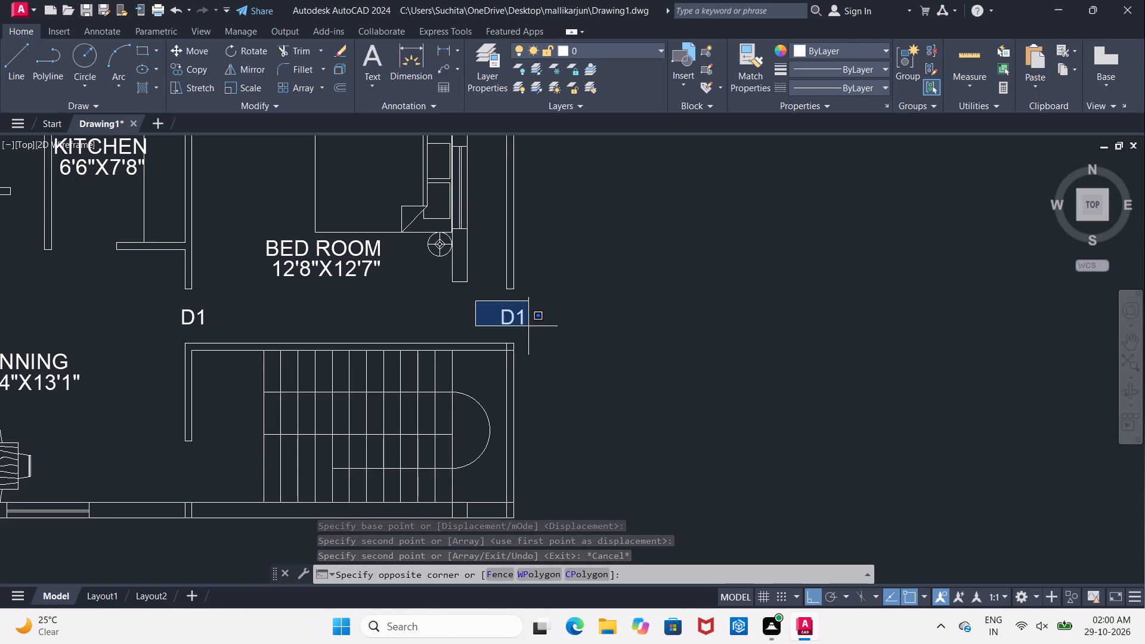
left_click(531, 329)
left_click(181, 54)
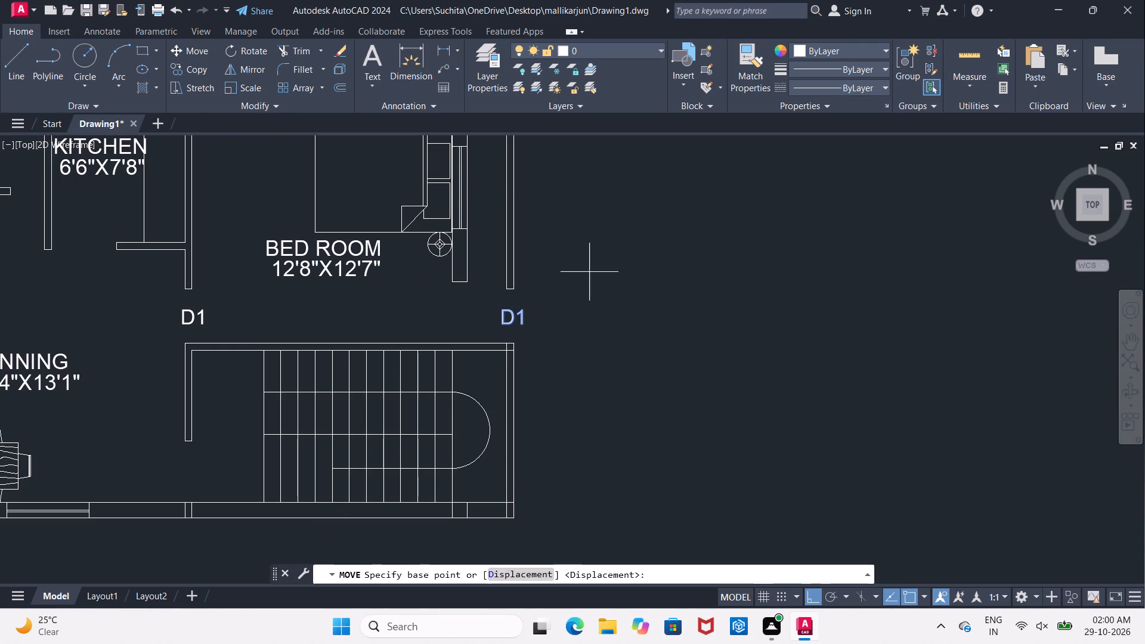
left_click(616, 297)
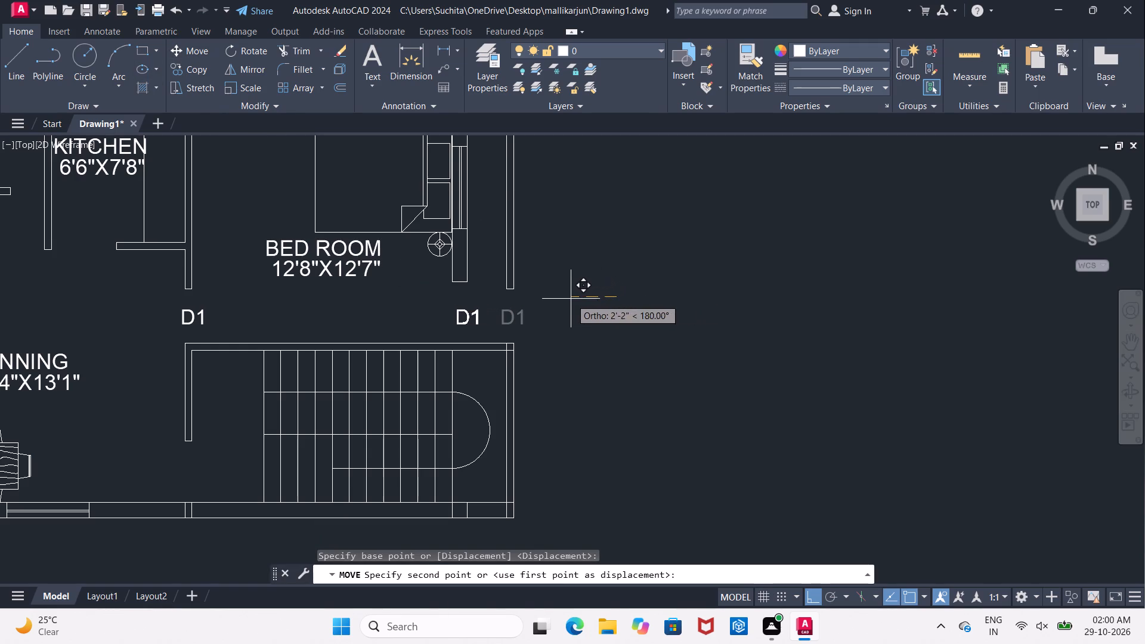
left_click(562, 299)
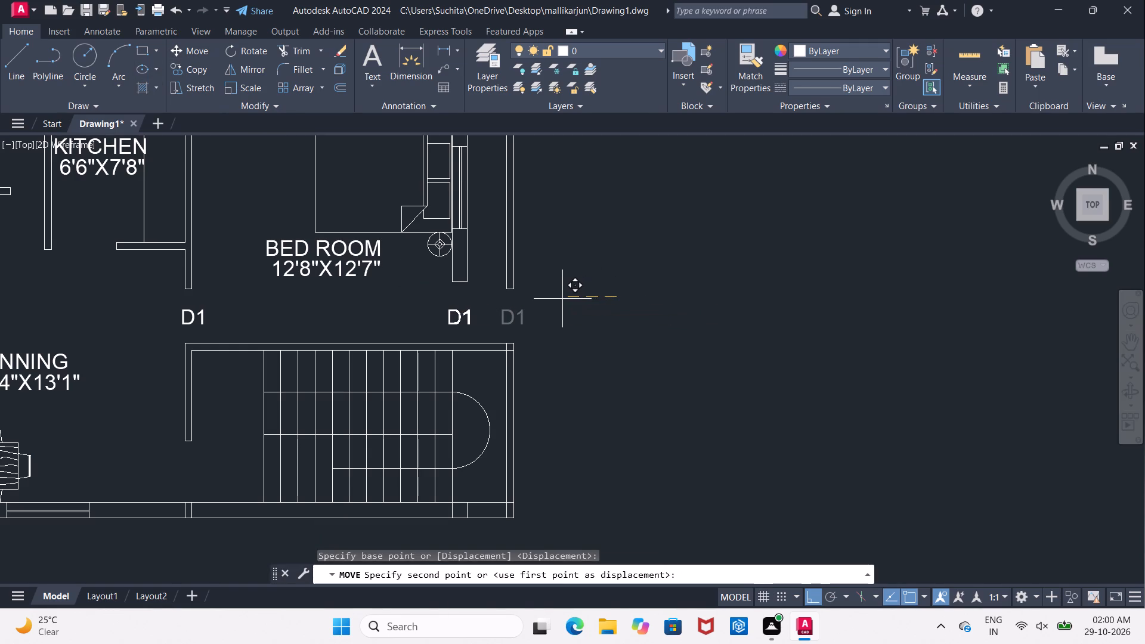
key("Escape")
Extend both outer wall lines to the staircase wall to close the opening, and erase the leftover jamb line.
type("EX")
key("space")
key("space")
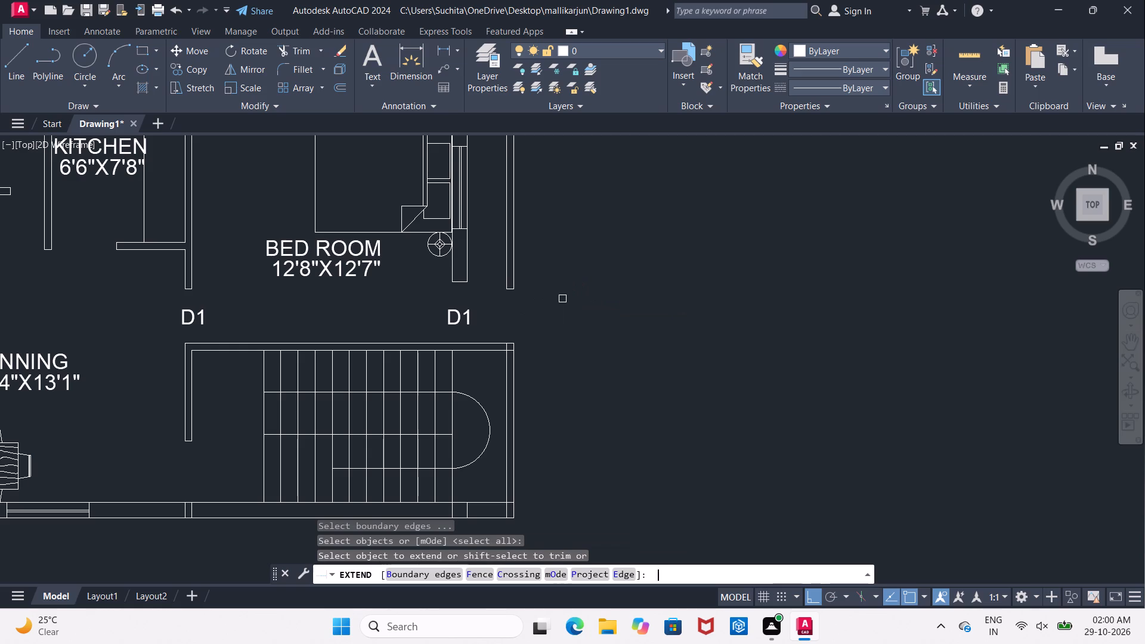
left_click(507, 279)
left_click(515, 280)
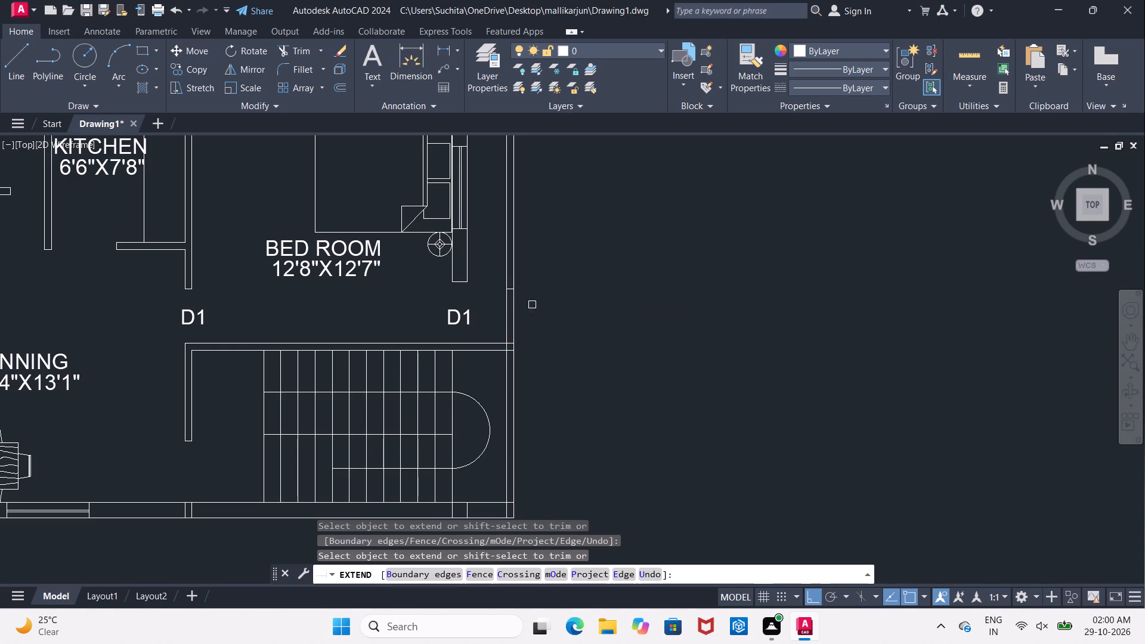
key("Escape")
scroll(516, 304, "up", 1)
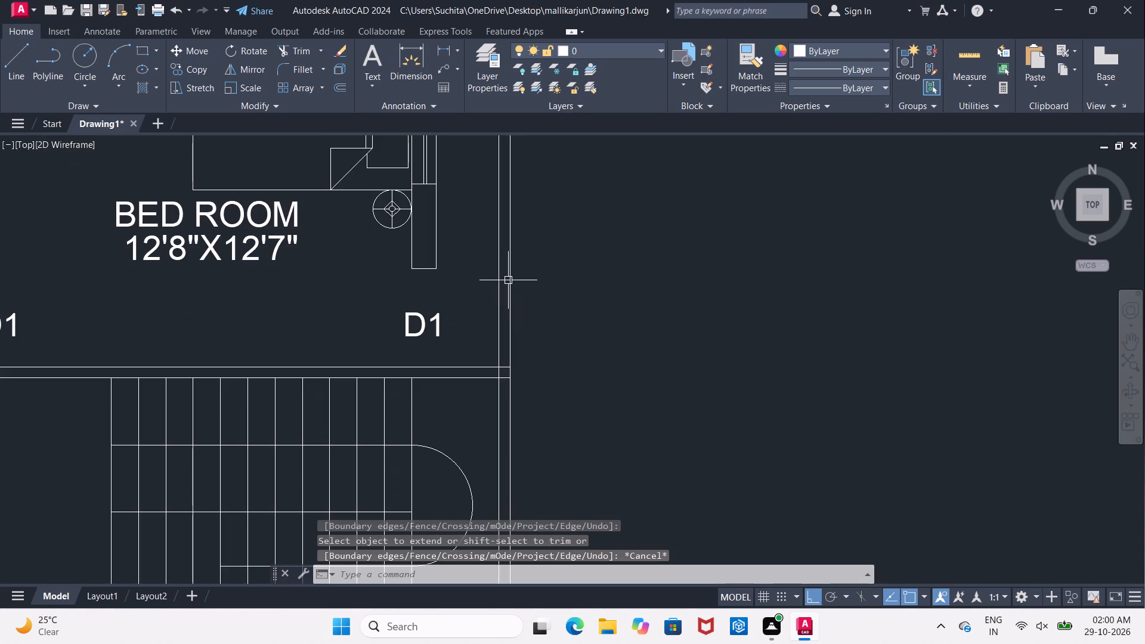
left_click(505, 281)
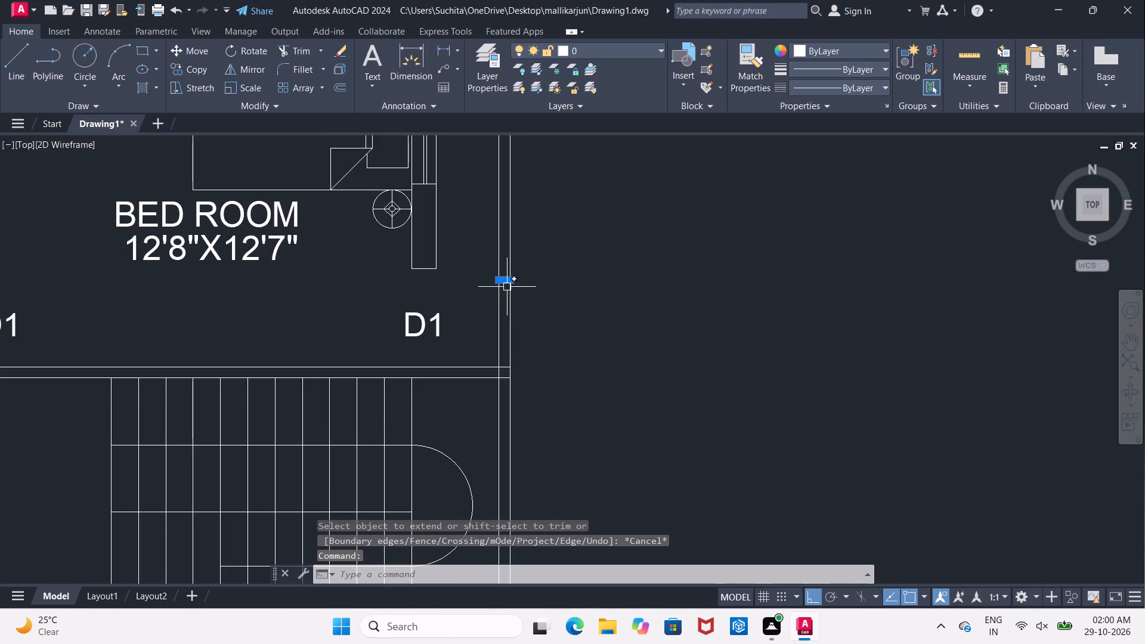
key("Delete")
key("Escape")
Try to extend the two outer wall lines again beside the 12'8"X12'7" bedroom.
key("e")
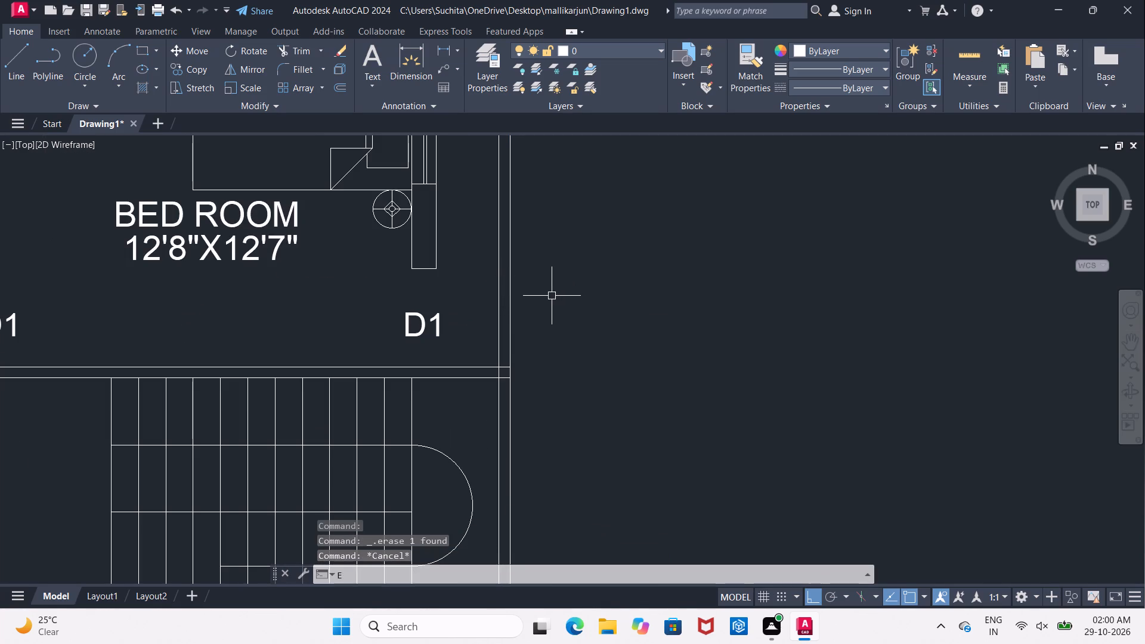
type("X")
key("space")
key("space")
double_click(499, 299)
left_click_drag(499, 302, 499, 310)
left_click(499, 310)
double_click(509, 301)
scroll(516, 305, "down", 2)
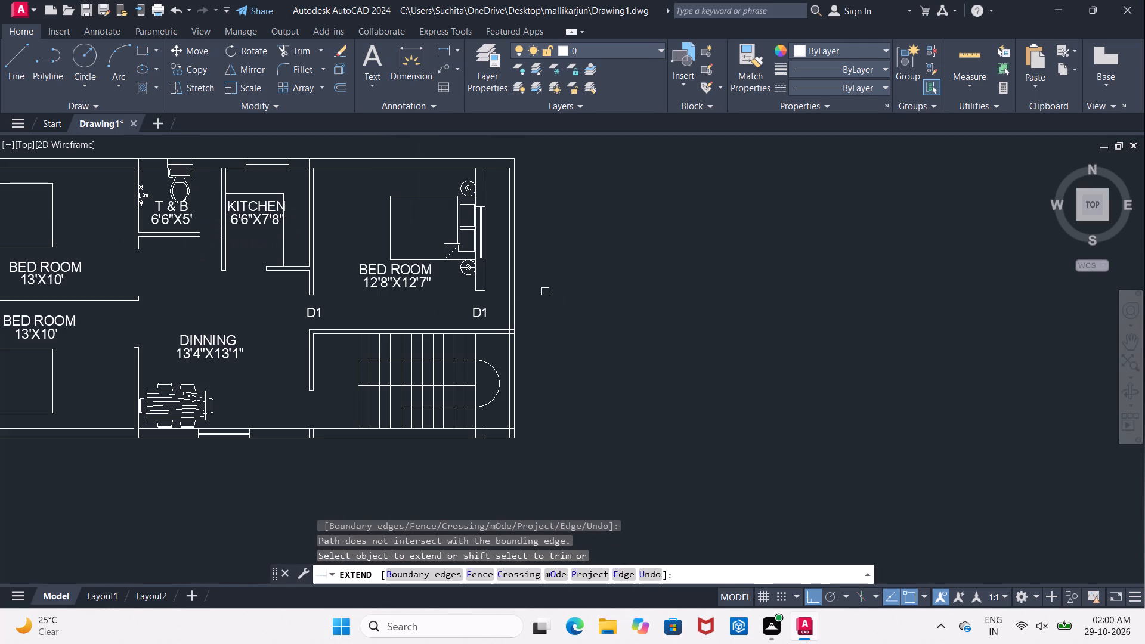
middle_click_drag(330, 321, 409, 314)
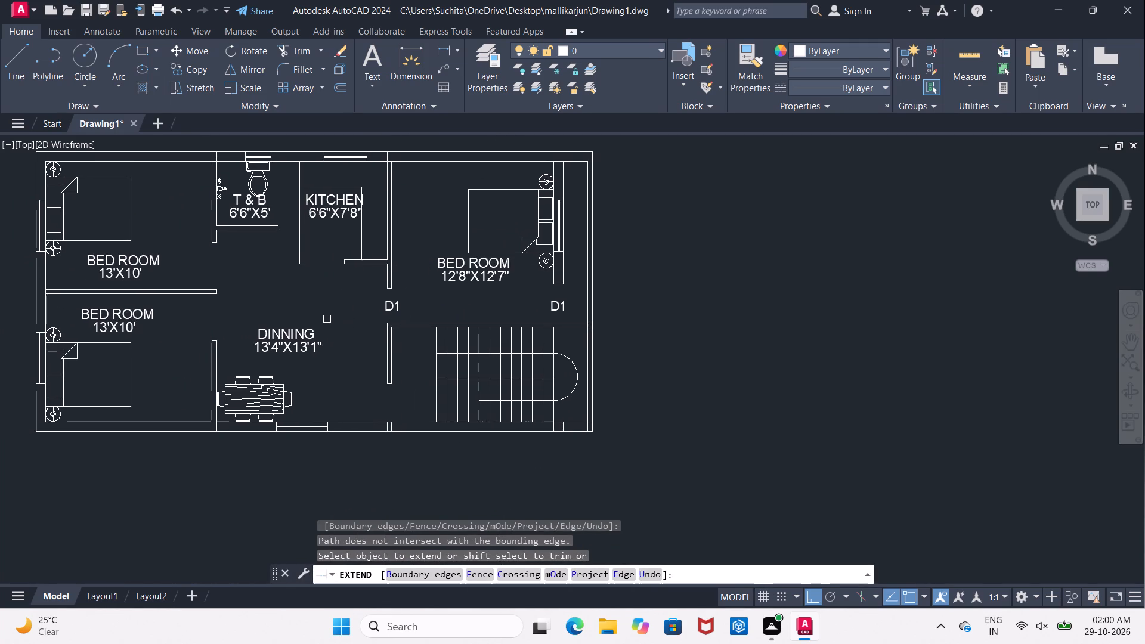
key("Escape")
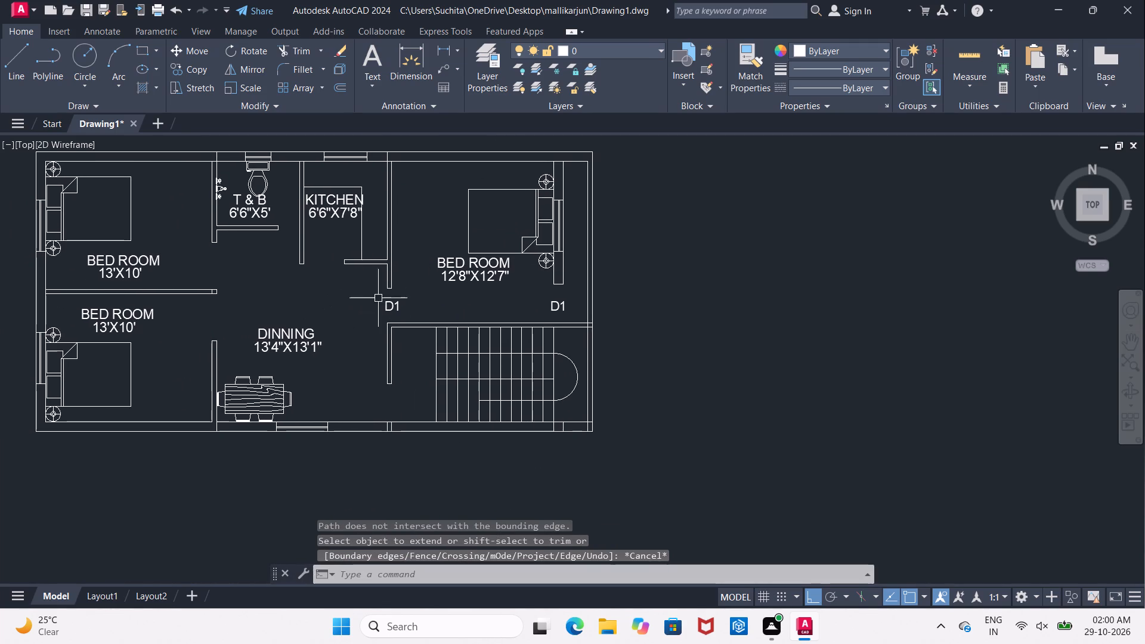
Copy the D1 tag from the dining–bedroom doorway about 7'-7" straight down into the new dining–staircase opening.
left_click(391, 302)
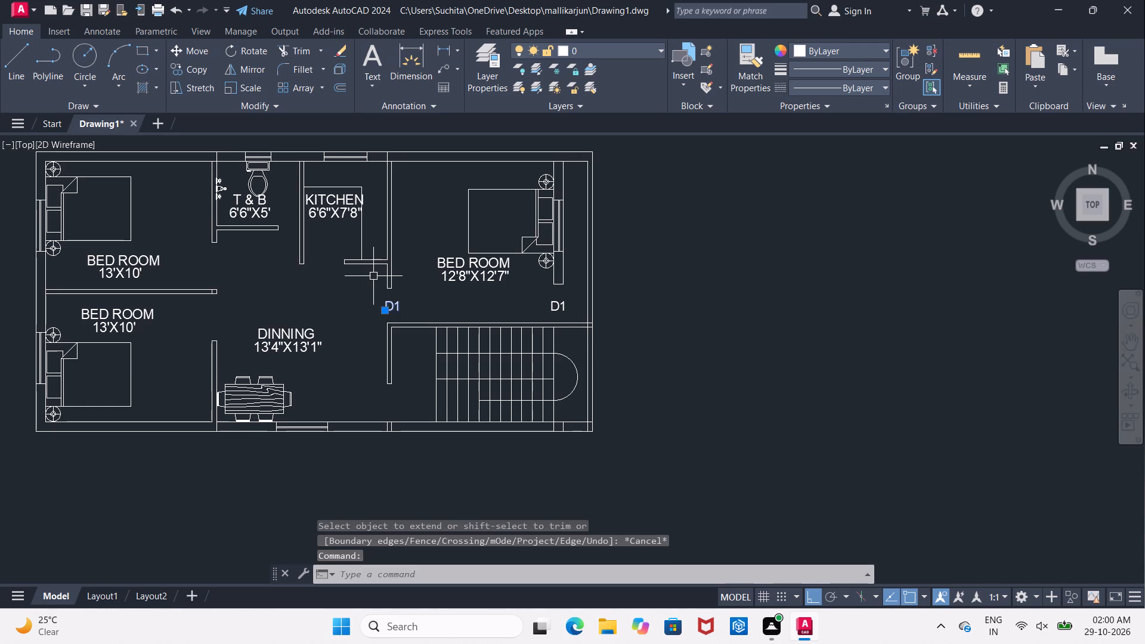
left_click(186, 69)
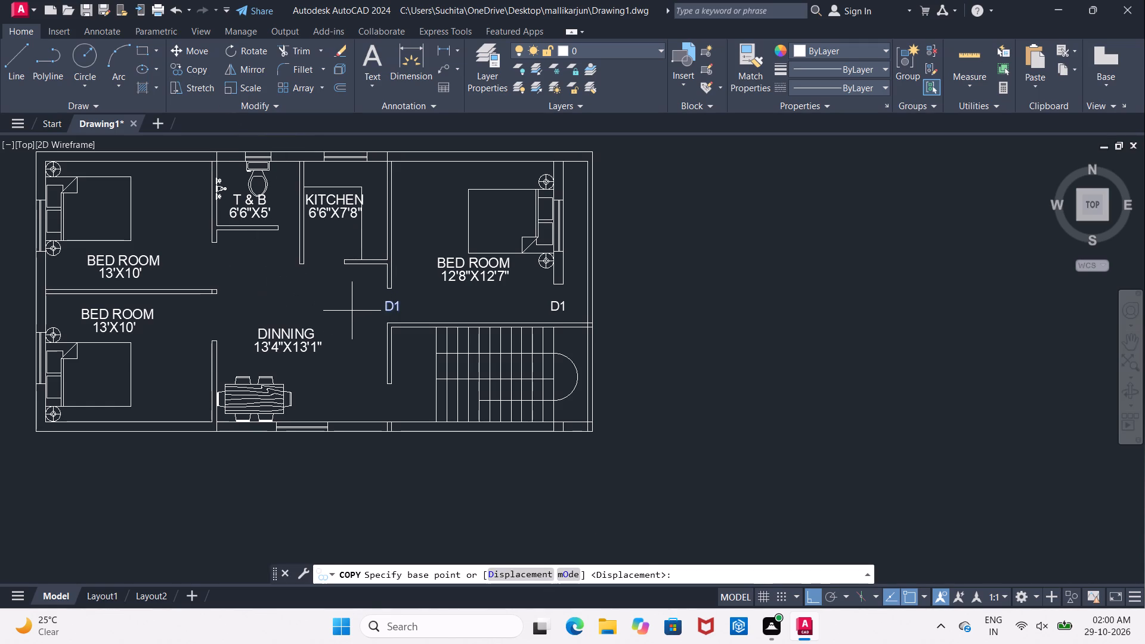
left_click(392, 306)
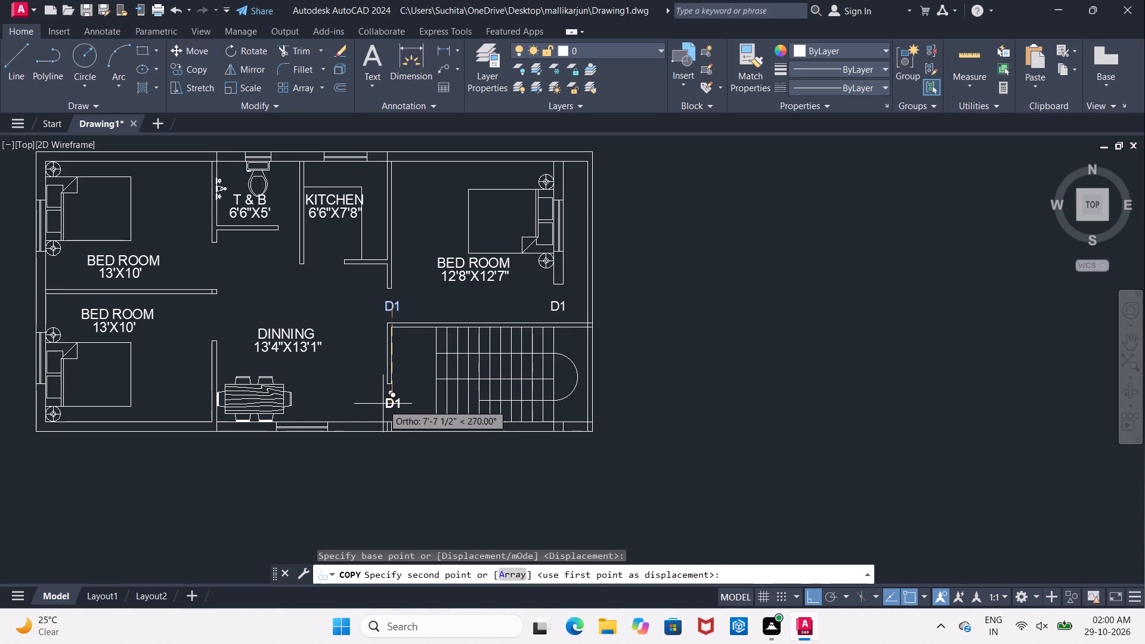
left_click(383, 403)
key("Escape")
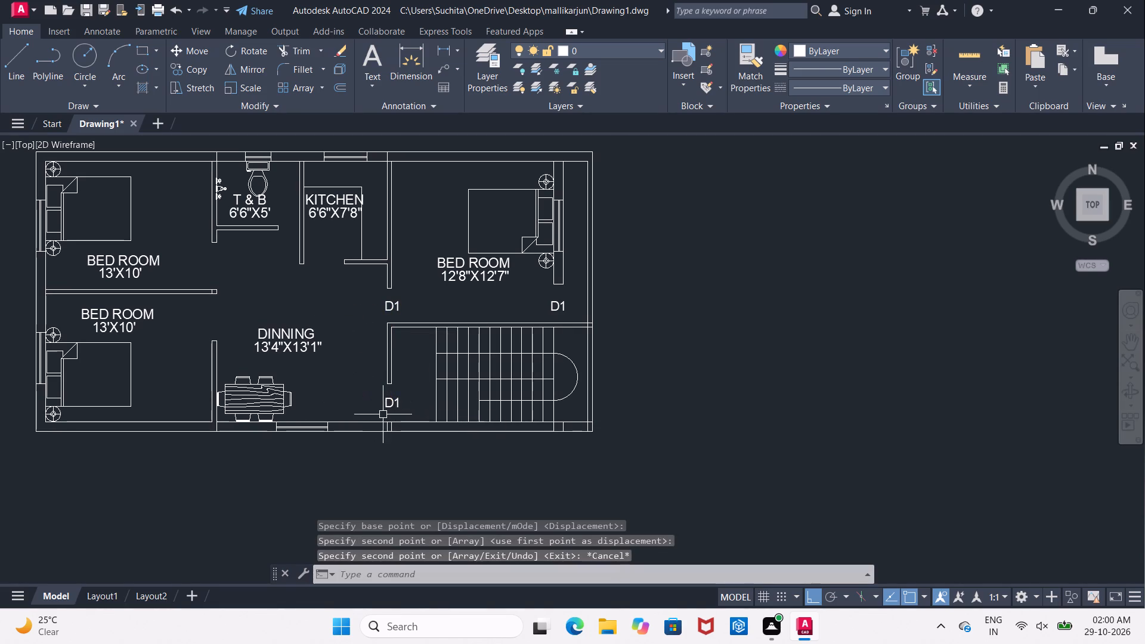
Copy the D1 tag from the dining–staircase opening to both 13'X10' bedroom doorways, the T & B doorway and the kitchen doorway.
left_click(393, 405)
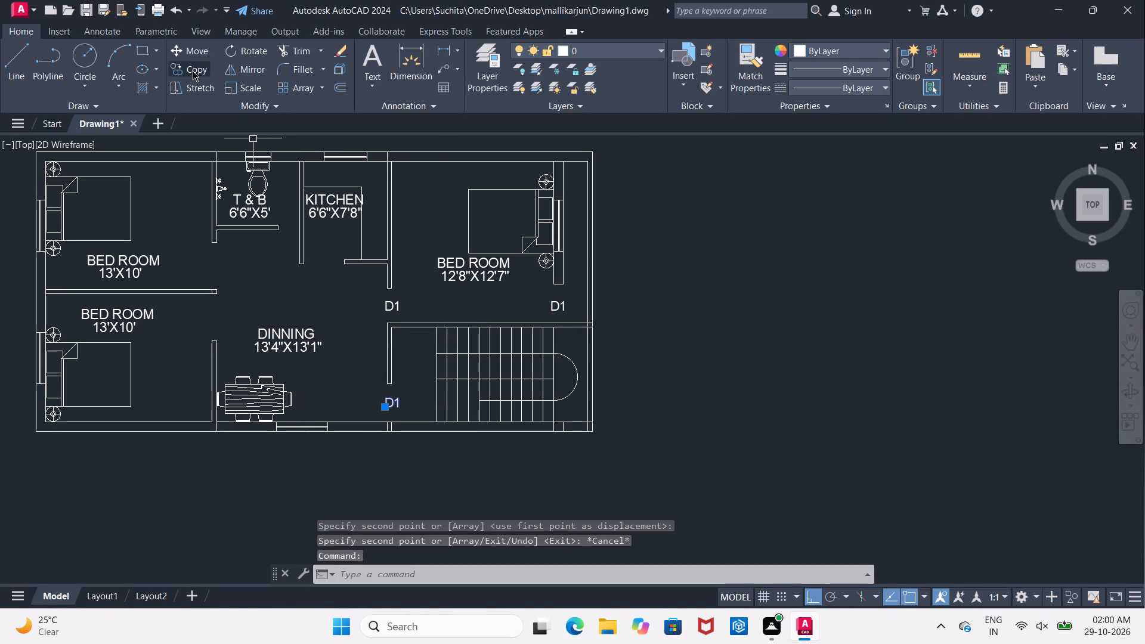
left_click_drag(193, 71, 194, 79)
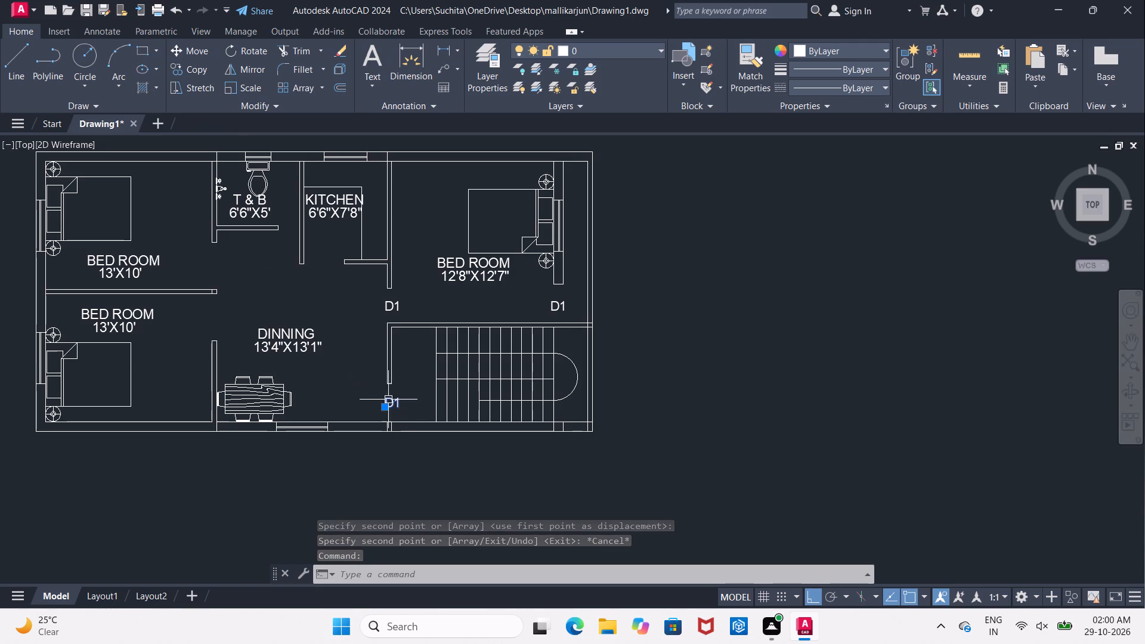
left_click(180, 73)
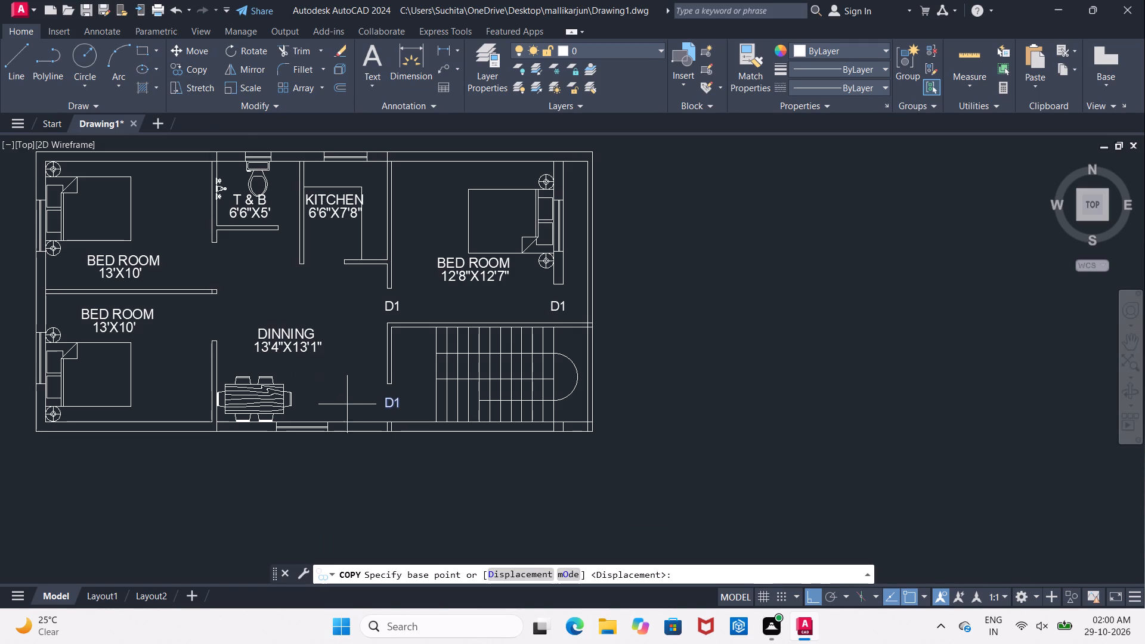
scroll(373, 405, "up", 1)
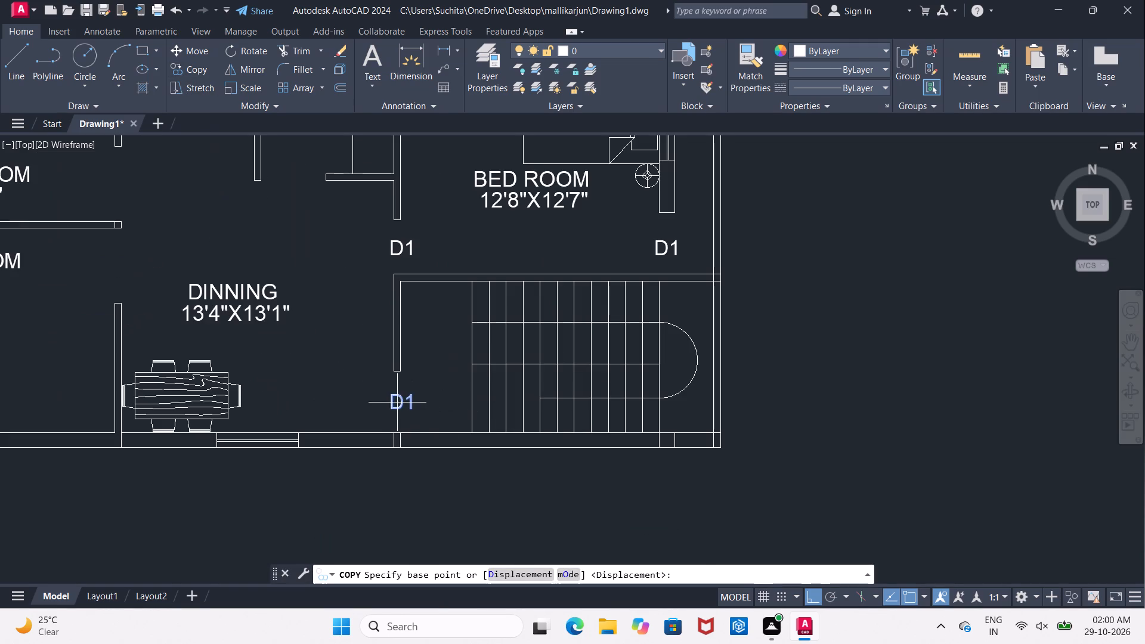
left_click(398, 402)
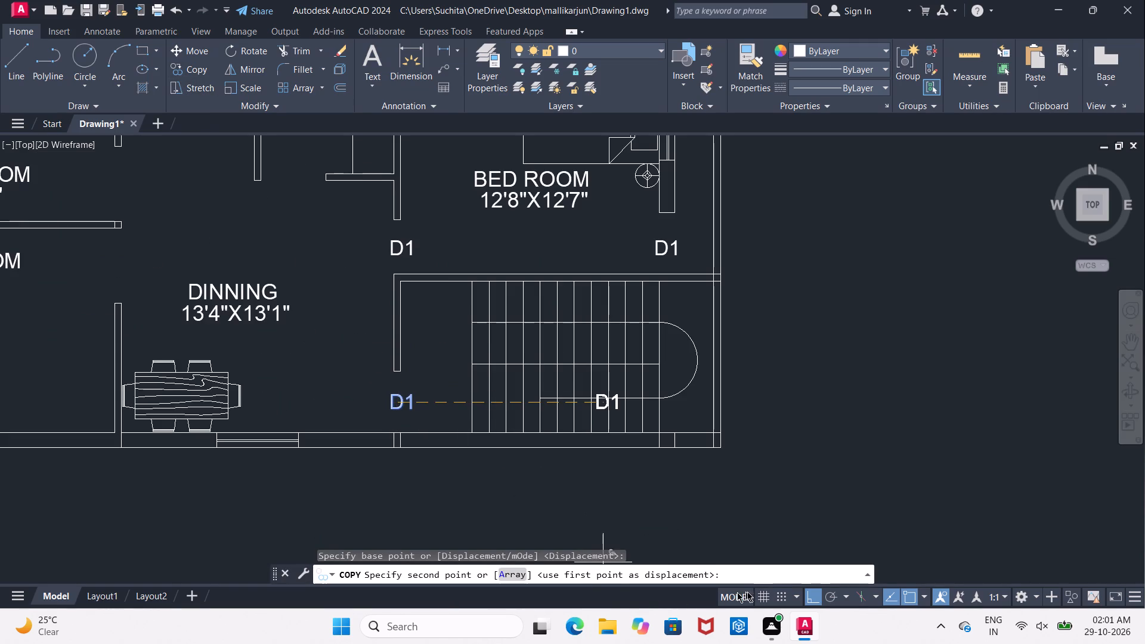
left_click(807, 591)
middle_click_drag(307, 330, 490, 446)
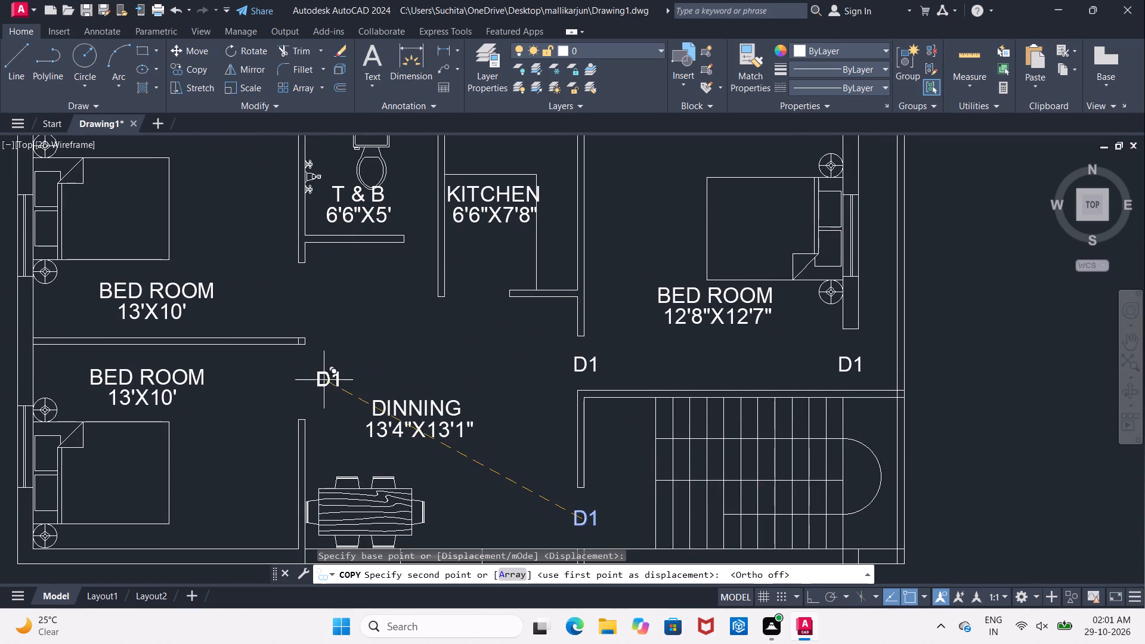
left_click(290, 380)
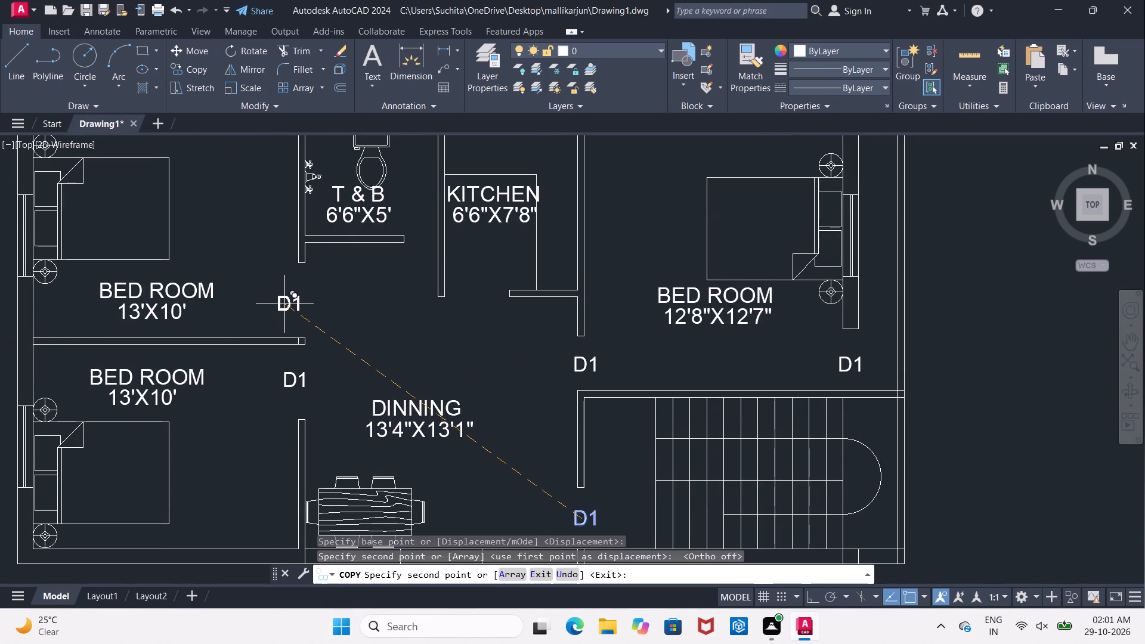
left_click(284, 304)
scroll(416, 250, "up", 2)
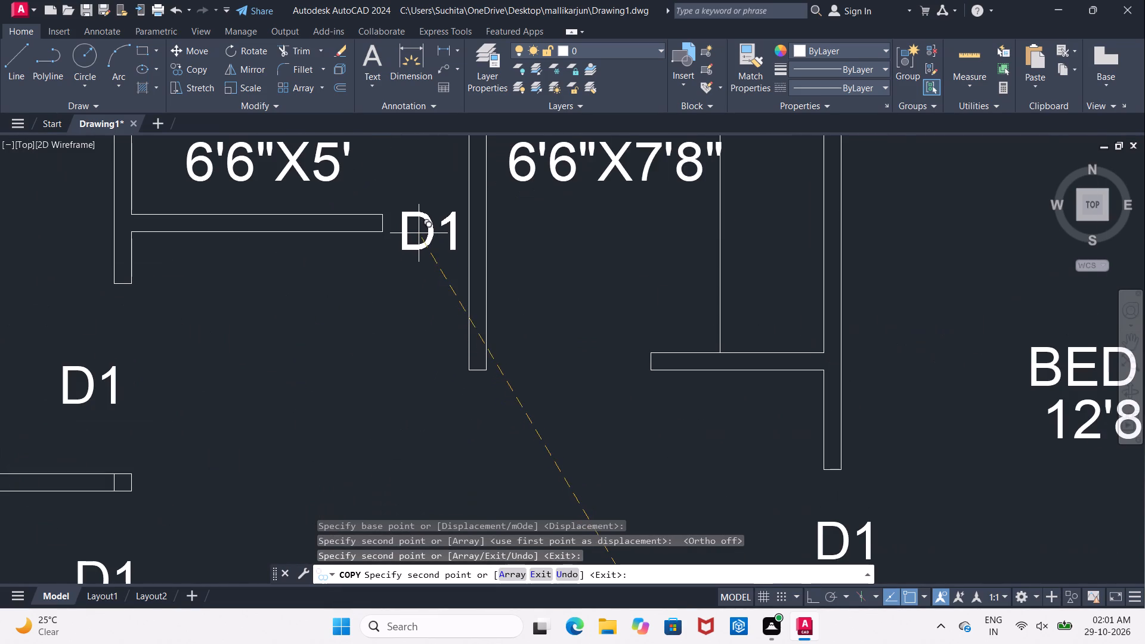
left_click(417, 214)
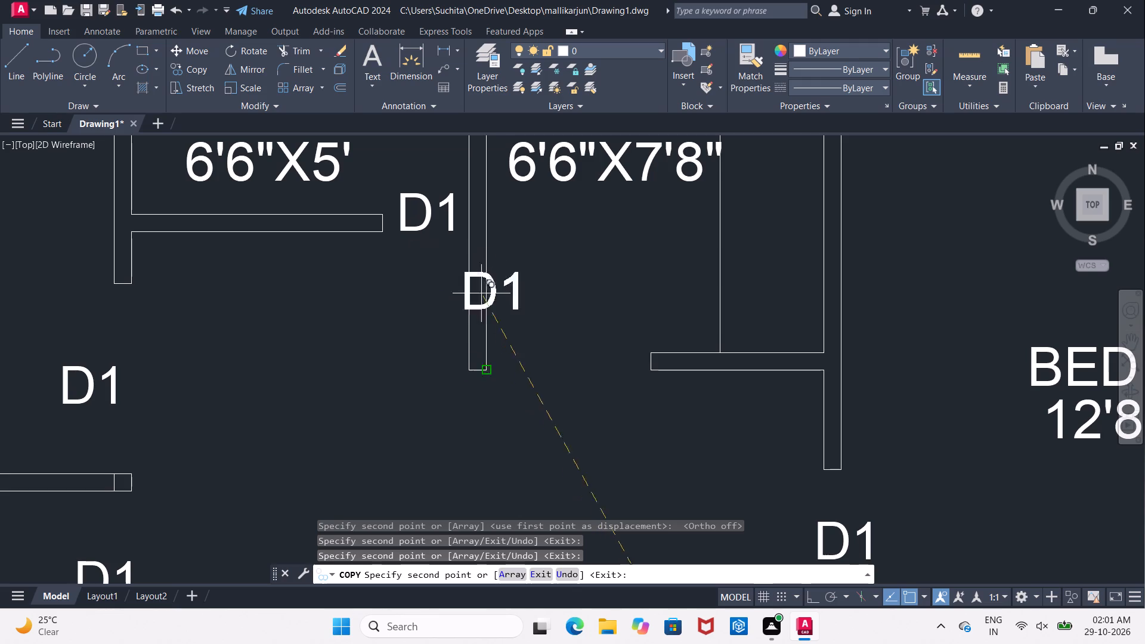
left_click(555, 350)
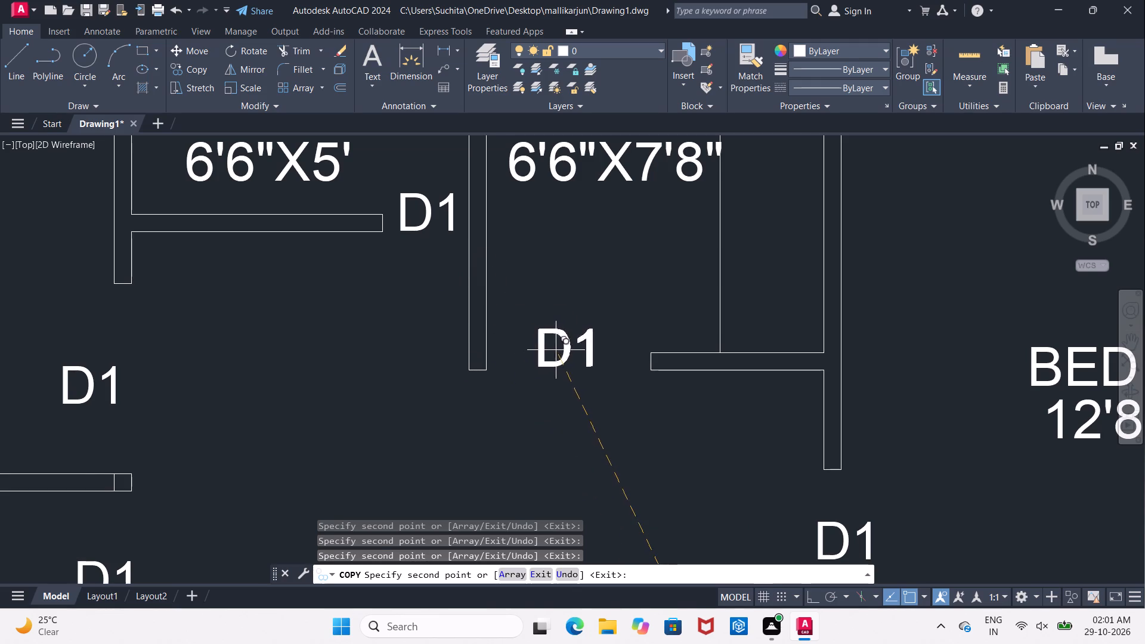
Place one more D1 copy just outside the dining room window, below the outer wall.
scroll(556, 350, "down", 4)
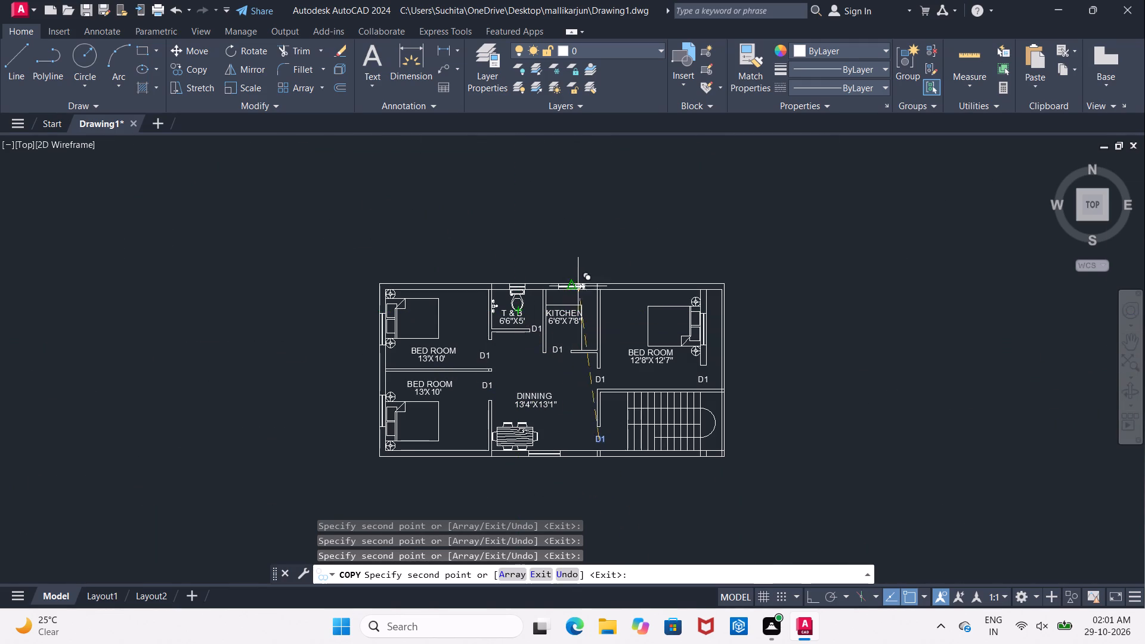
scroll(561, 475, "up", 2)
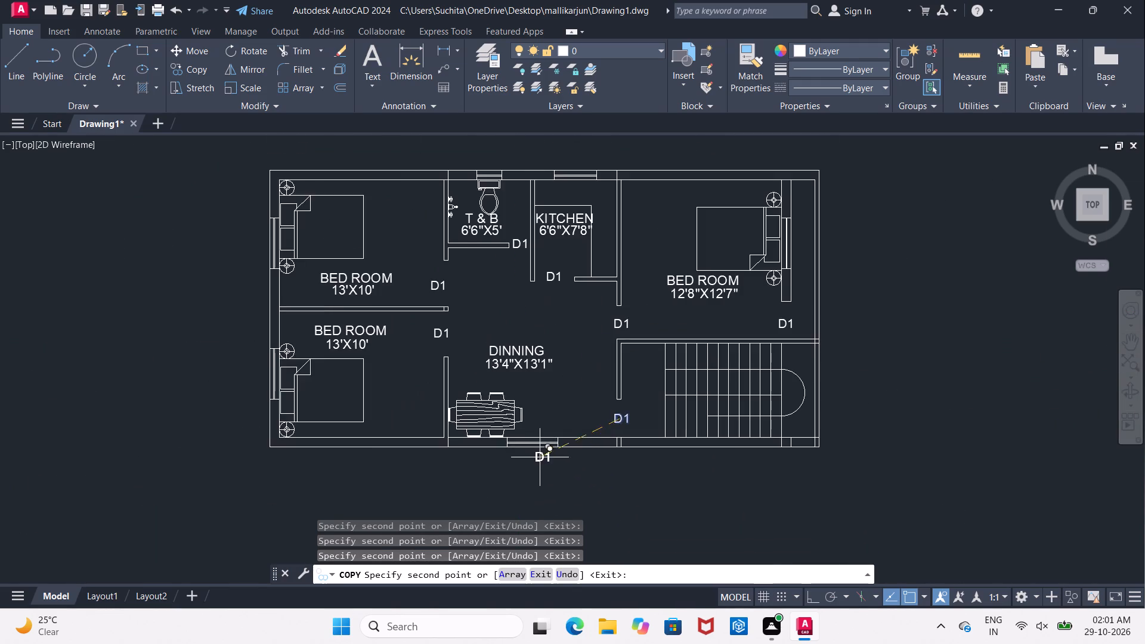
scroll(540, 457, "up", 1)
left_click(514, 453)
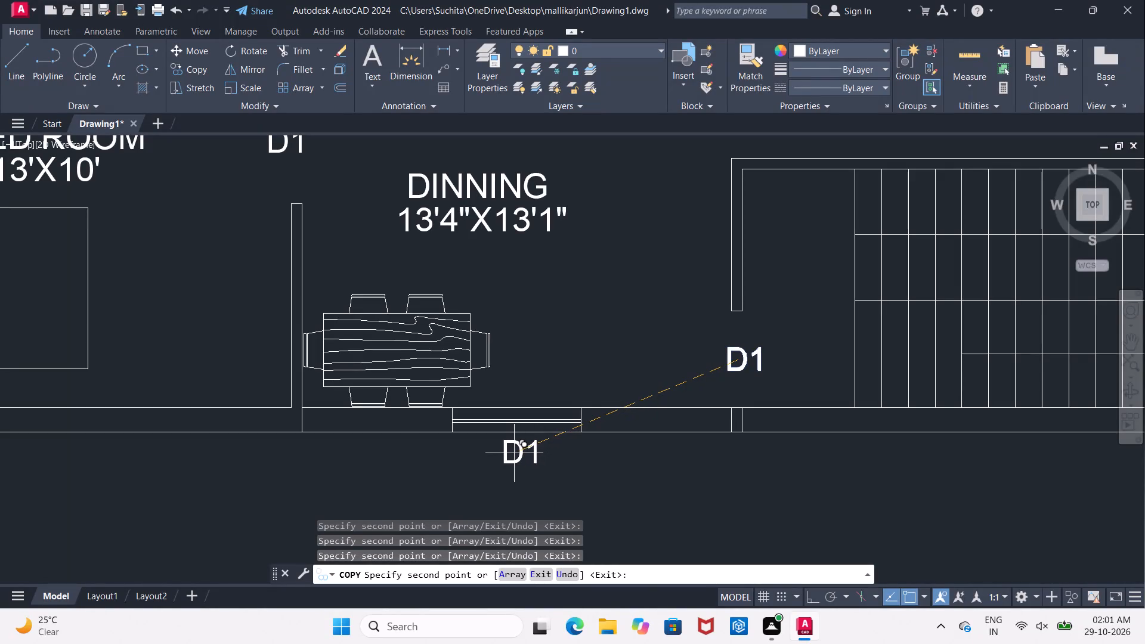
key("Escape")
Change the text of the tag outside the dining room window to W1.
scroll(514, 462, "up", 2)
left_click(514, 462)
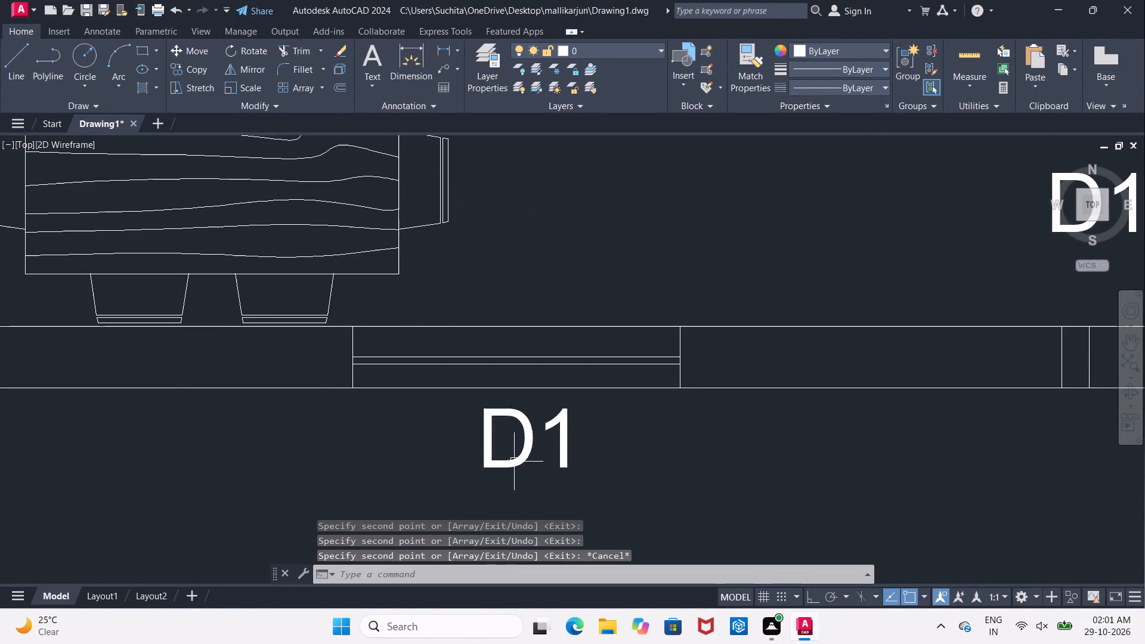
right_click(514, 462)
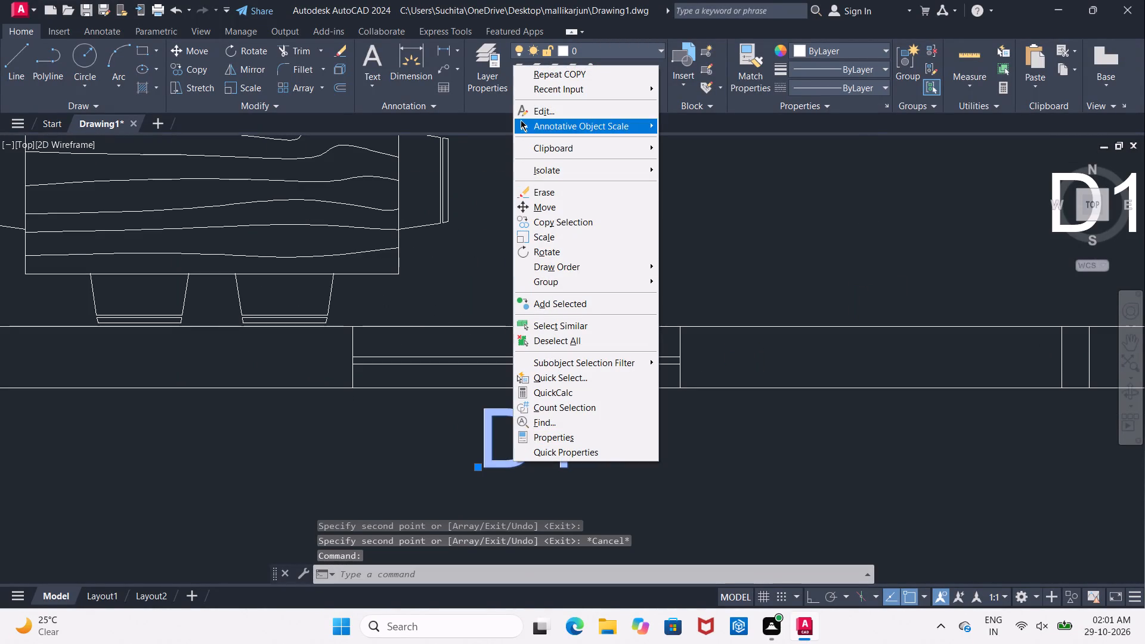
left_click(522, 114)
left_click(566, 432)
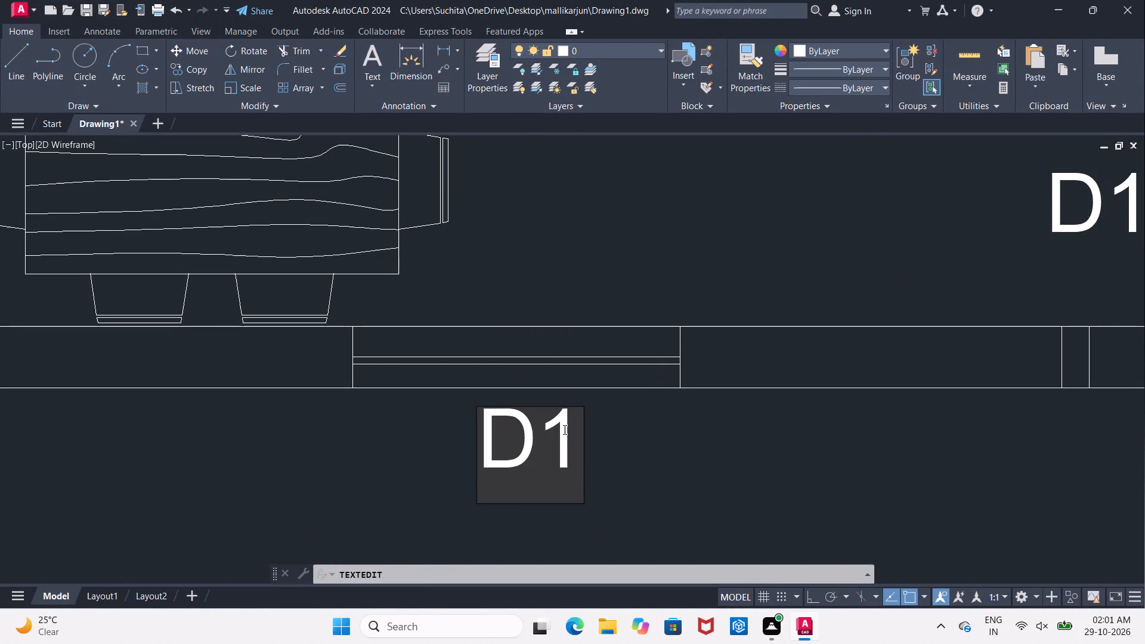
key("BackSpace")
key("BackSpace")
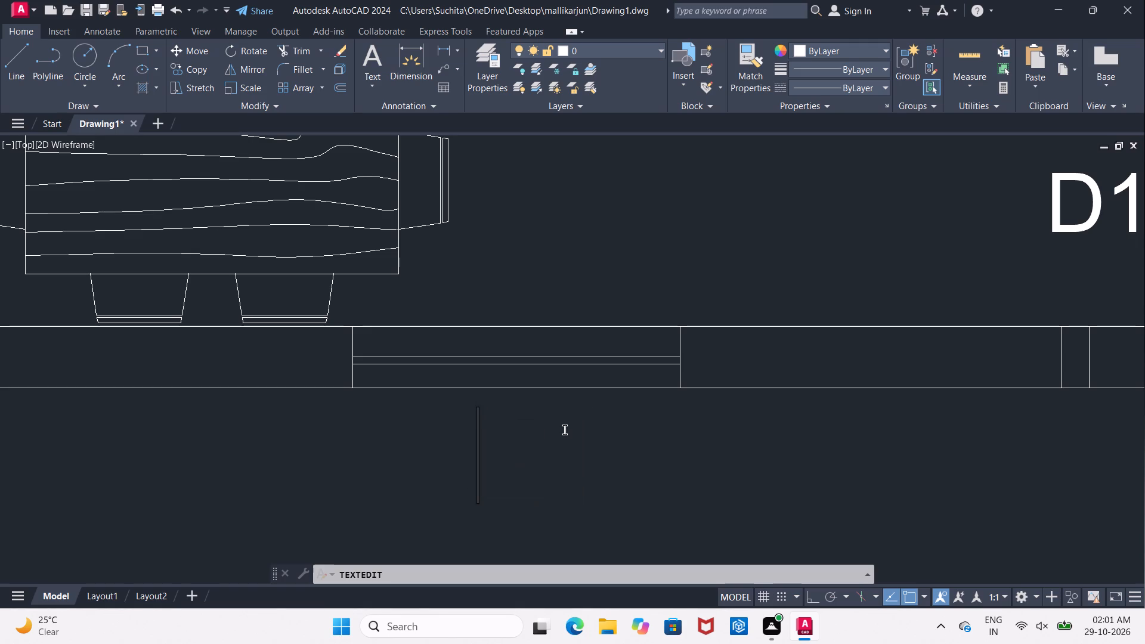
type("W1")
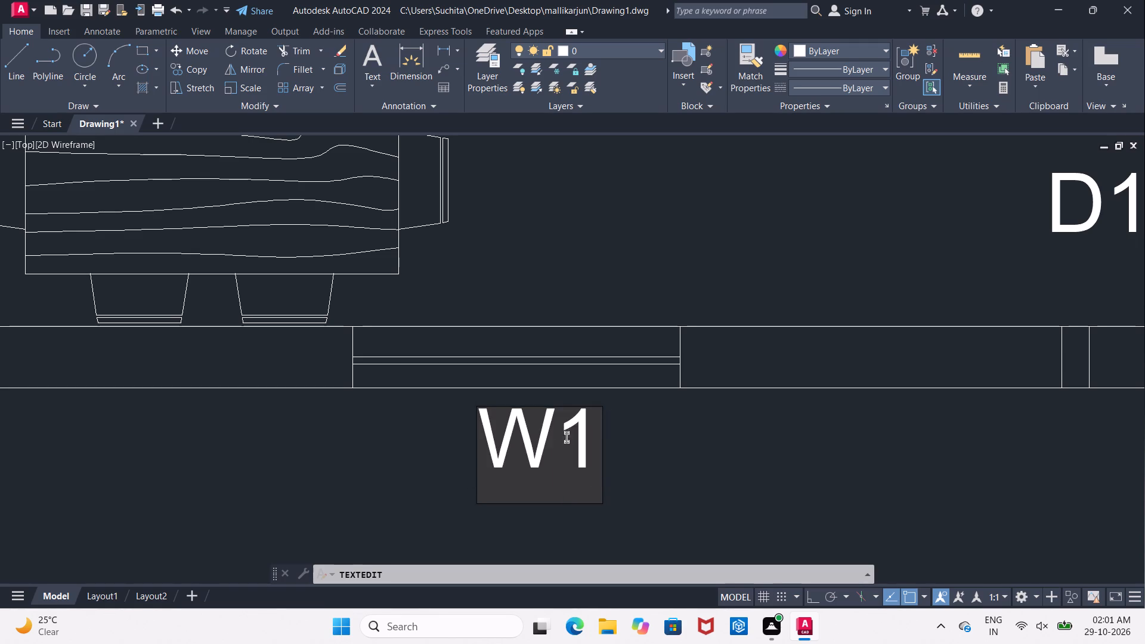
middle_click_drag(582, 398, 558, 305)
left_click(338, 422)
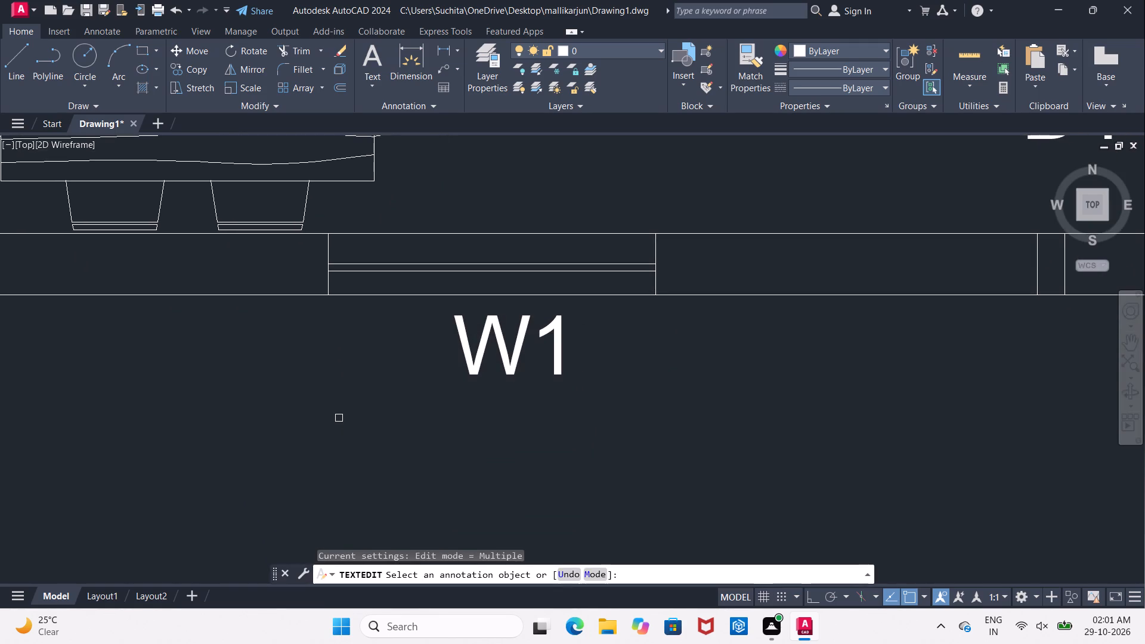
key("Escape")
Copy the dining window's W1 tag beside the windows of the 12'8"X12'7" bedroom and the lower 13'X10' bedroom.
left_click(464, 375)
left_click(454, 376)
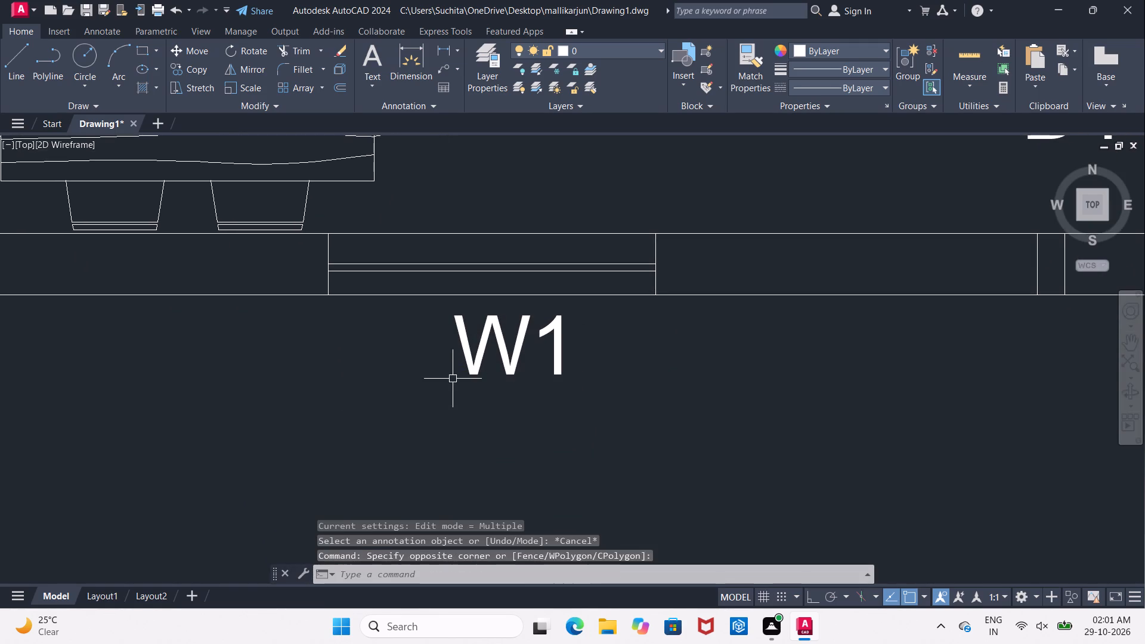
left_click_drag(471, 366, 468, 371)
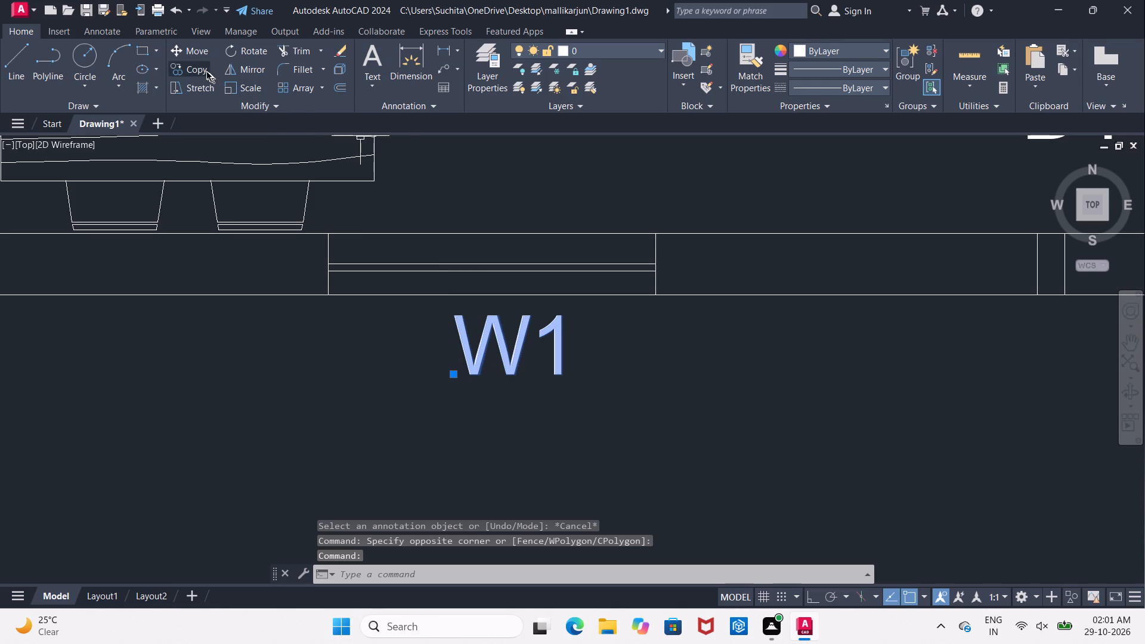
left_click(203, 71)
left_click(483, 360)
scroll(484, 330, "down", 4)
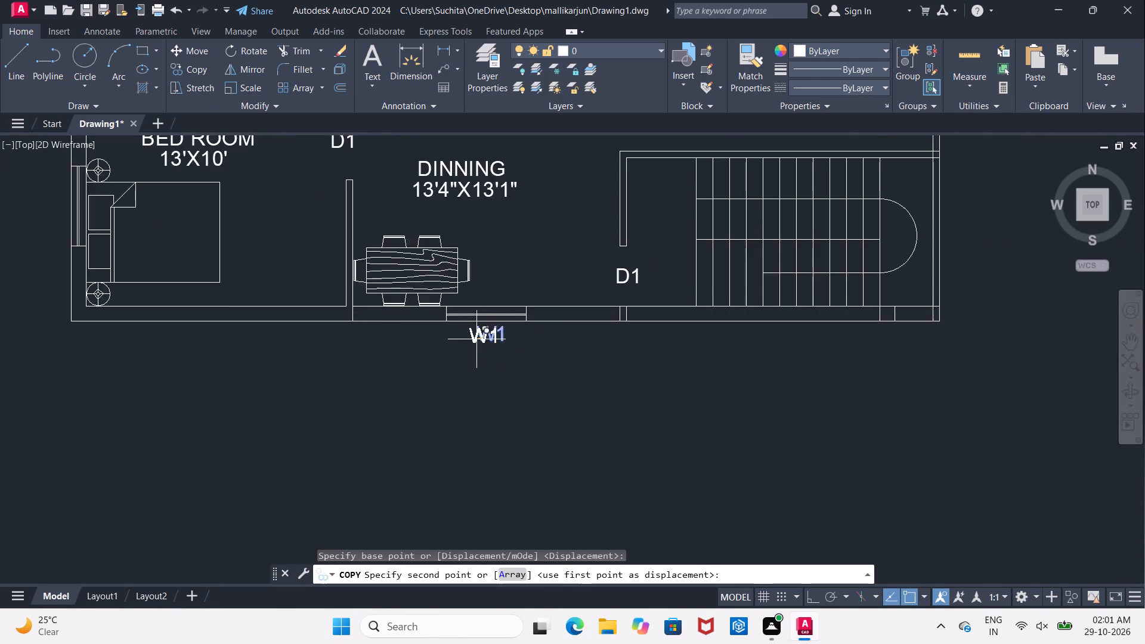
scroll(477, 340, "down", 2)
middle_click_drag(488, 353, 472, 368)
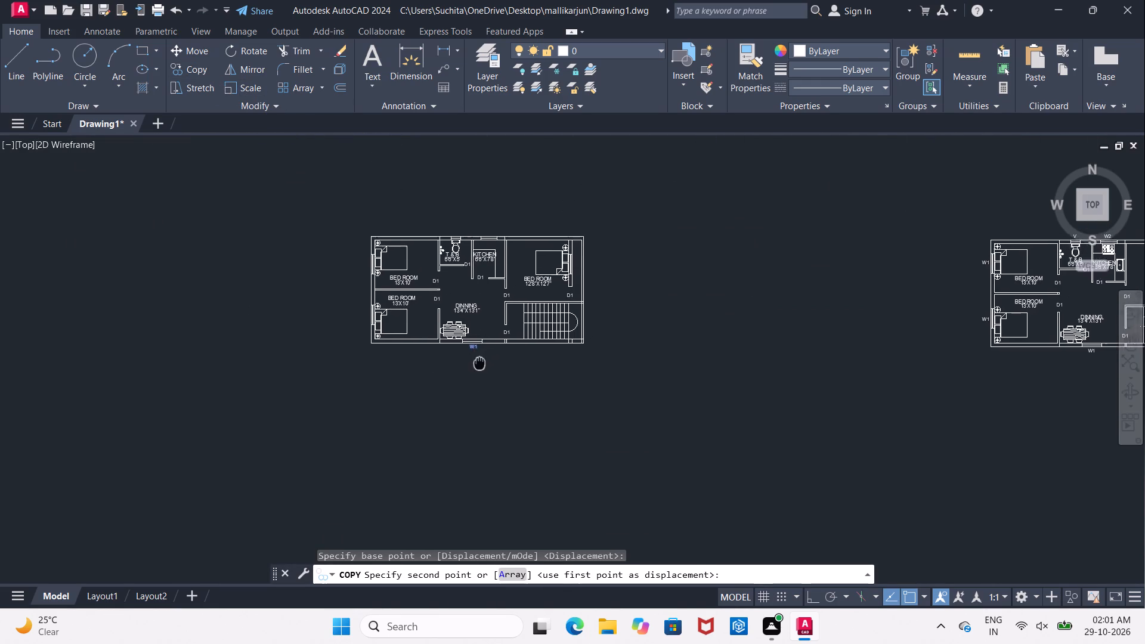
middle_click_drag(472, 368, 304, 395)
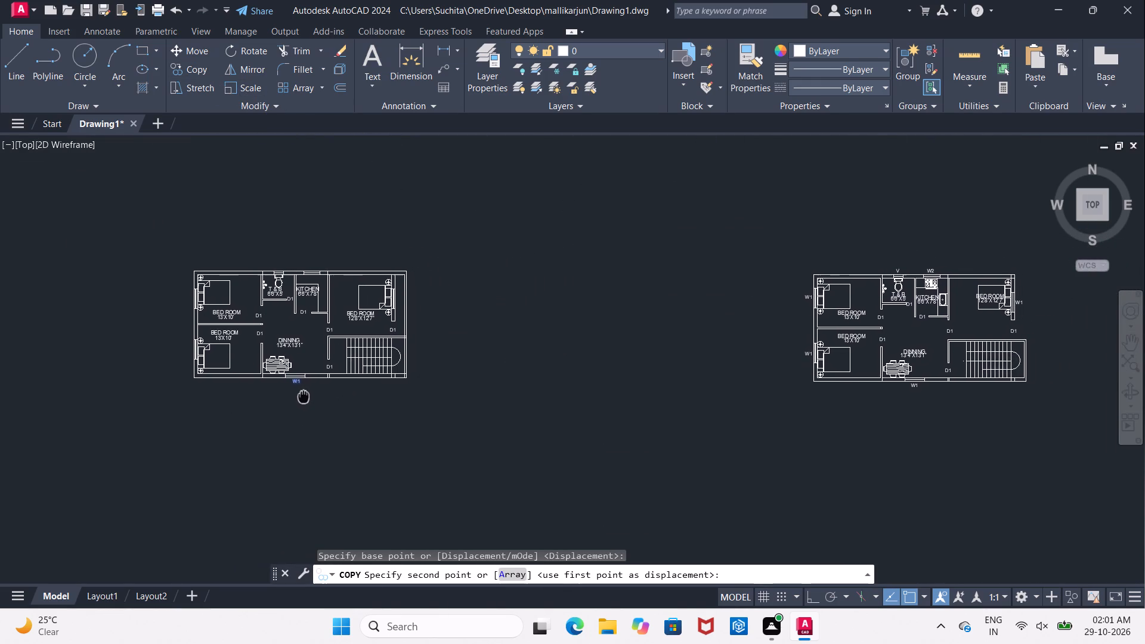
middle_click_drag(304, 395, 303, 395)
scroll(394, 308, "up", 2)
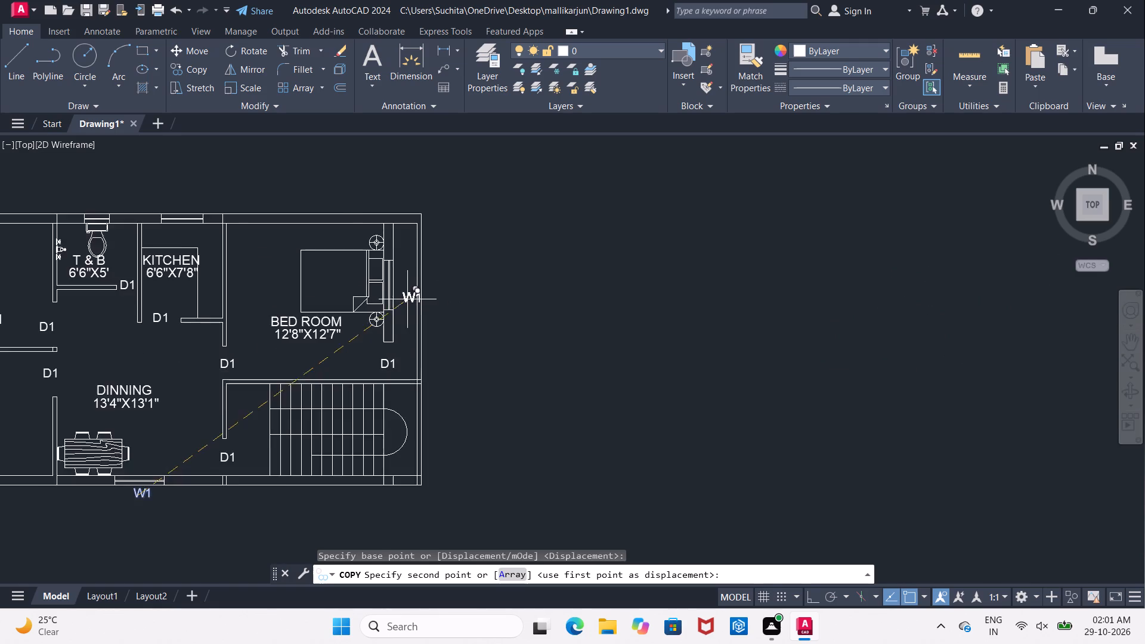
scroll(408, 299, "up", 1)
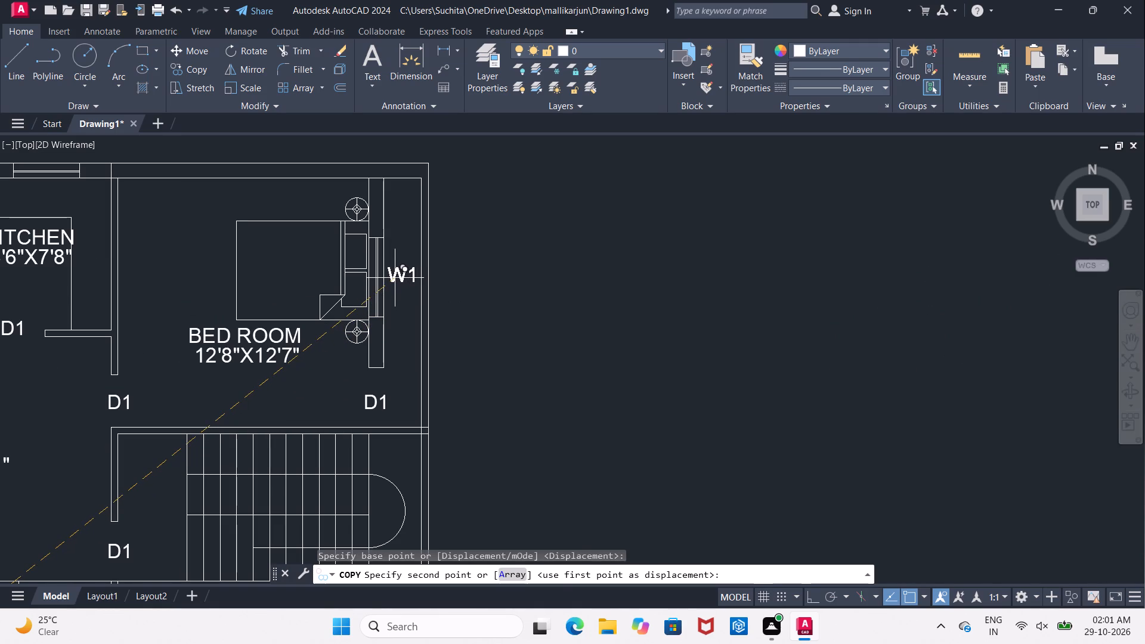
left_click(395, 278)
middle_click_drag(264, 322, 809, 227)
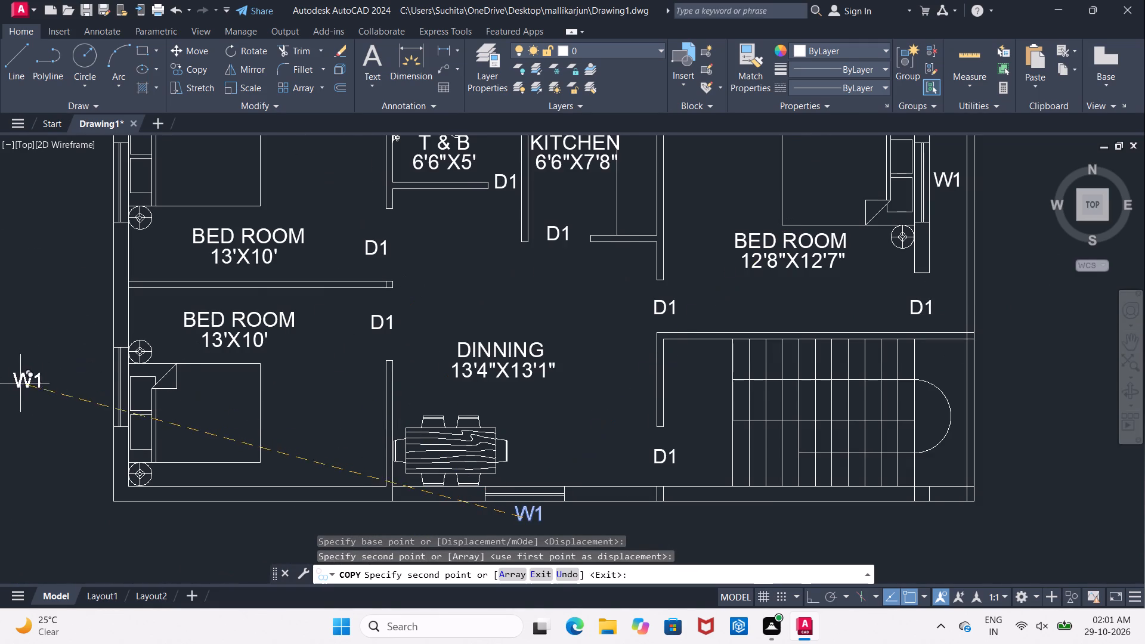
left_click(84, 389)
middle_click_drag(82, 346, 92, 411)
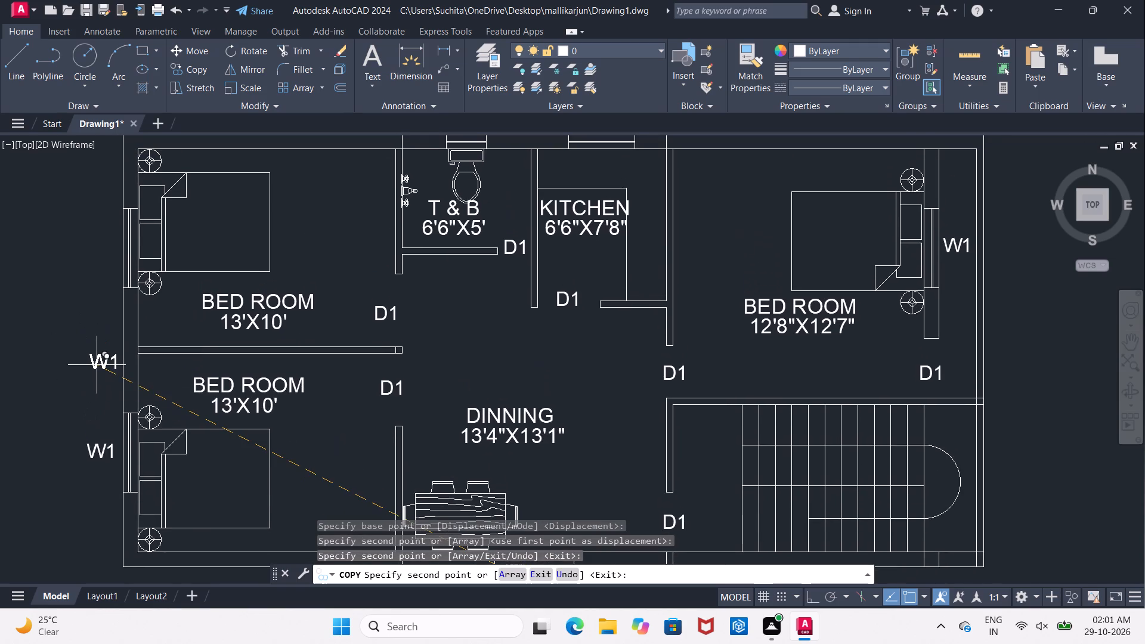
key("Escape")
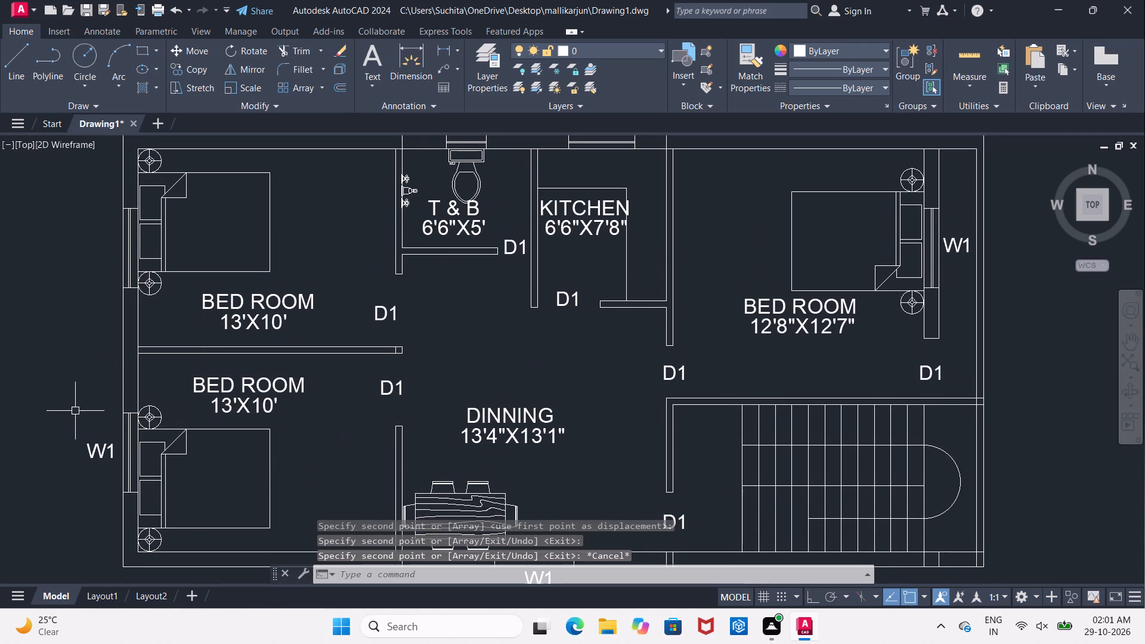
Copy the lower 13'X10' bedroom's W1 tag about 10'-3 1/2" straight up, beside the upper 13'X10' bedroom's window.
middle_click_drag(84, 419, 234, 341)
scroll(235, 356, "up", 1)
left_click(242, 377)
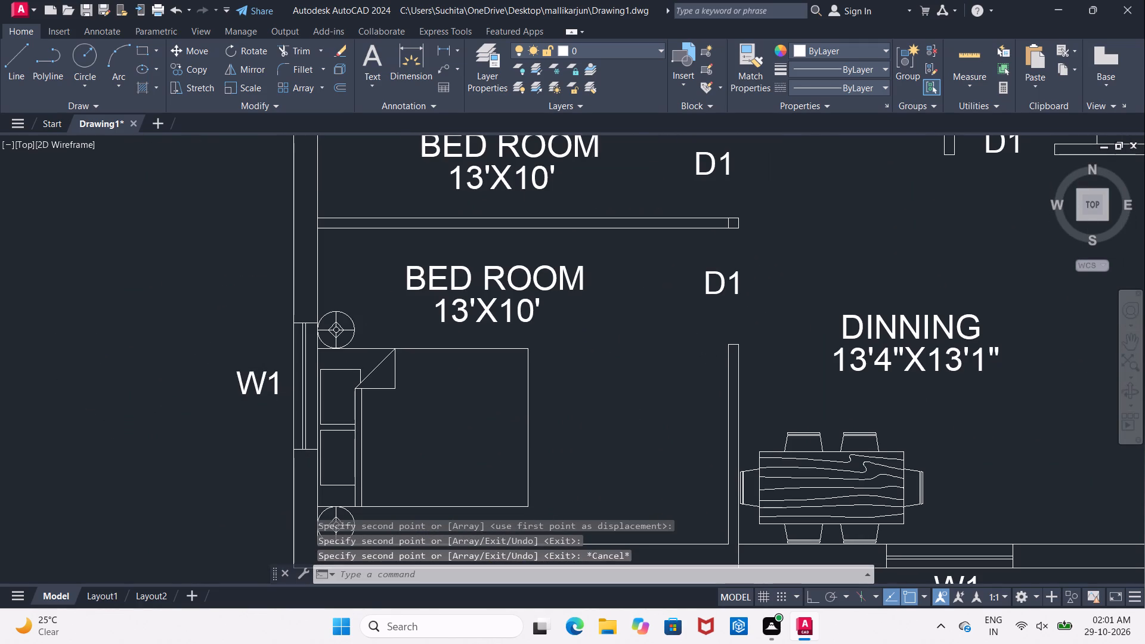
left_click(194, 66)
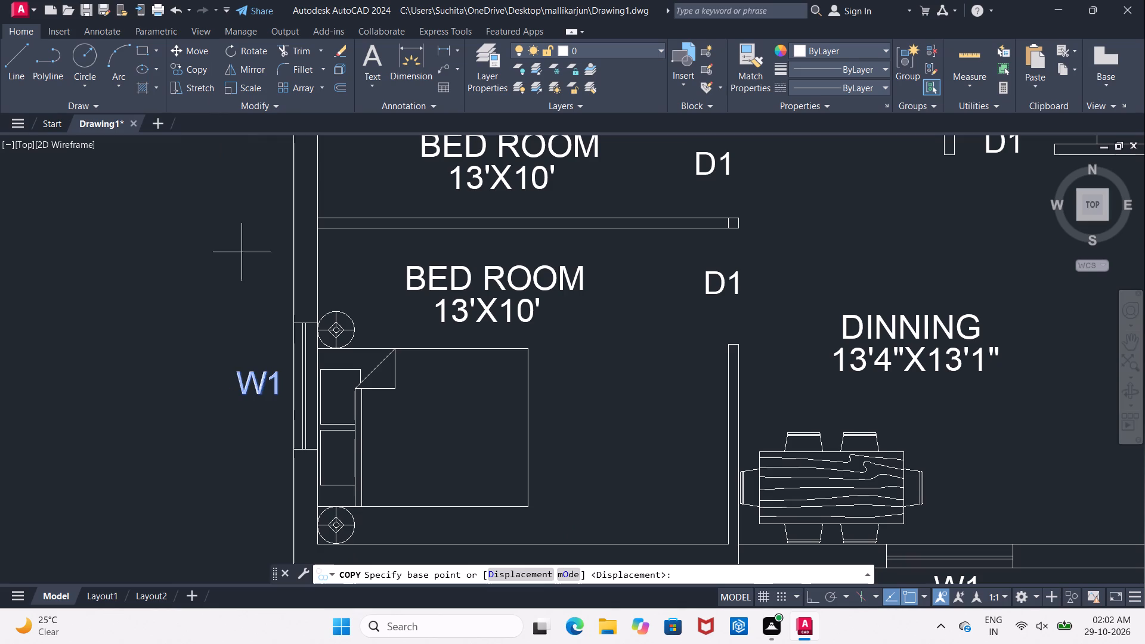
left_click(252, 388)
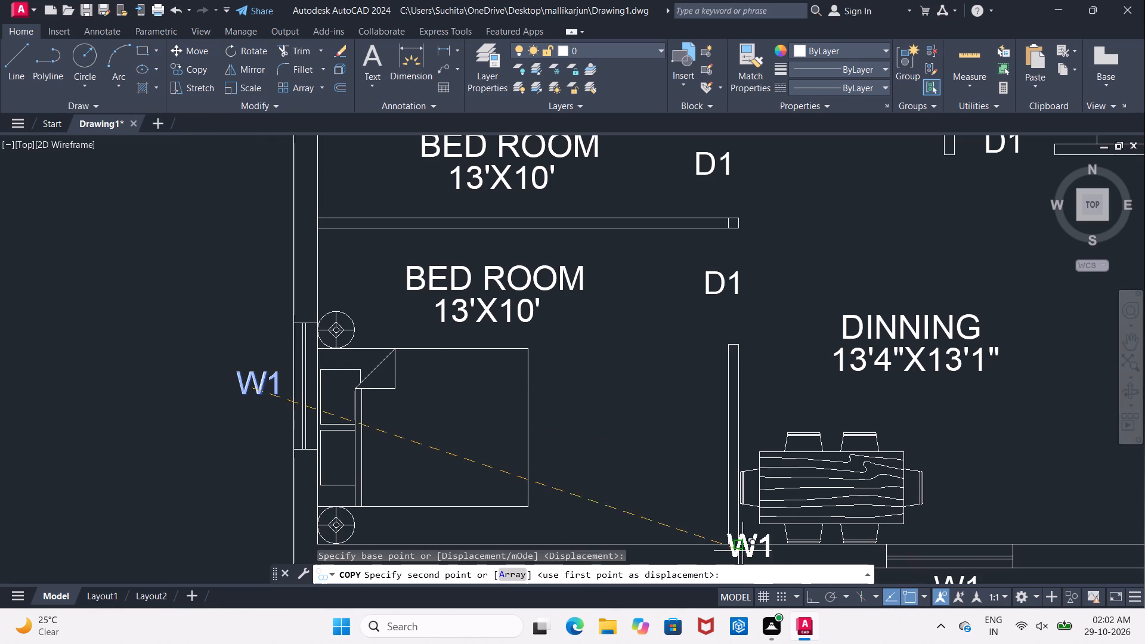
left_click(810, 596)
middle_click_drag(241, 281, 238, 502)
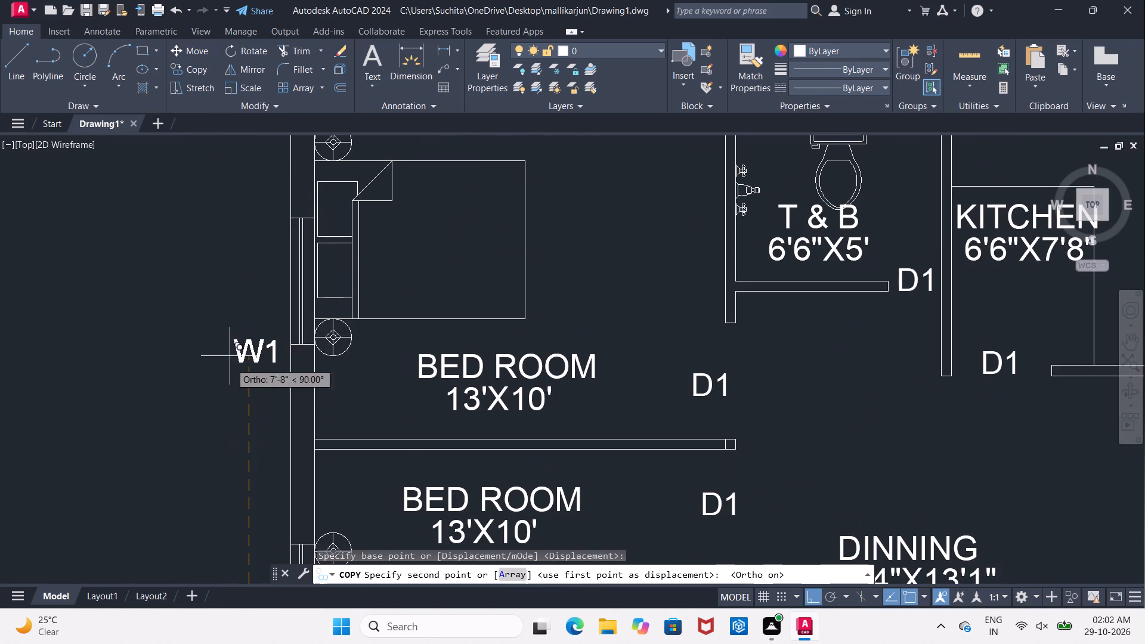
left_click(237, 284)
middle_click_drag(191, 411, 178, 531)
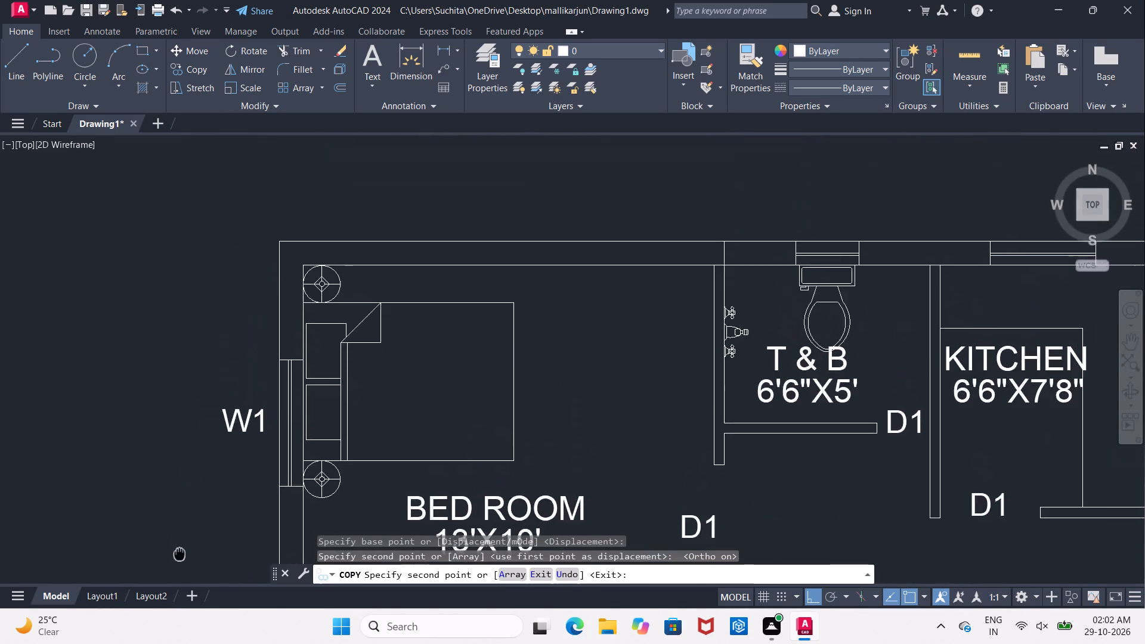
middle_click_drag(178, 531, 178, 540)
scroll(193, 448, "down", 1)
key("Escape")
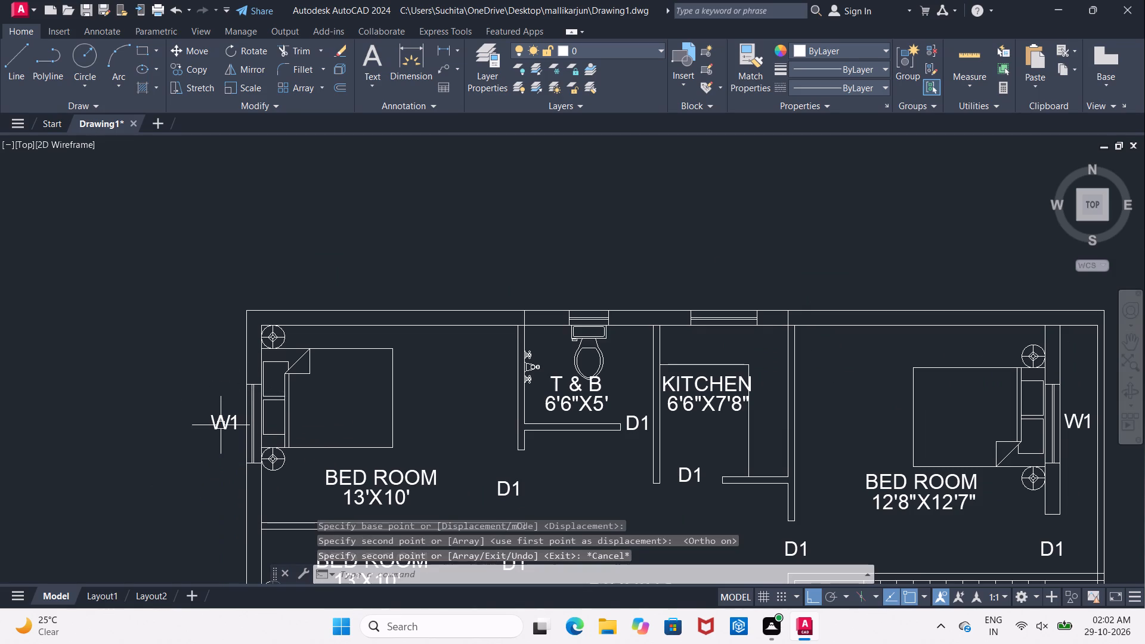
Copy the V tag from the finished plan to above the T & B ventilator of the second plan.
left_click(221, 425)
key("Escape")
scroll(221, 283, "down", 2)
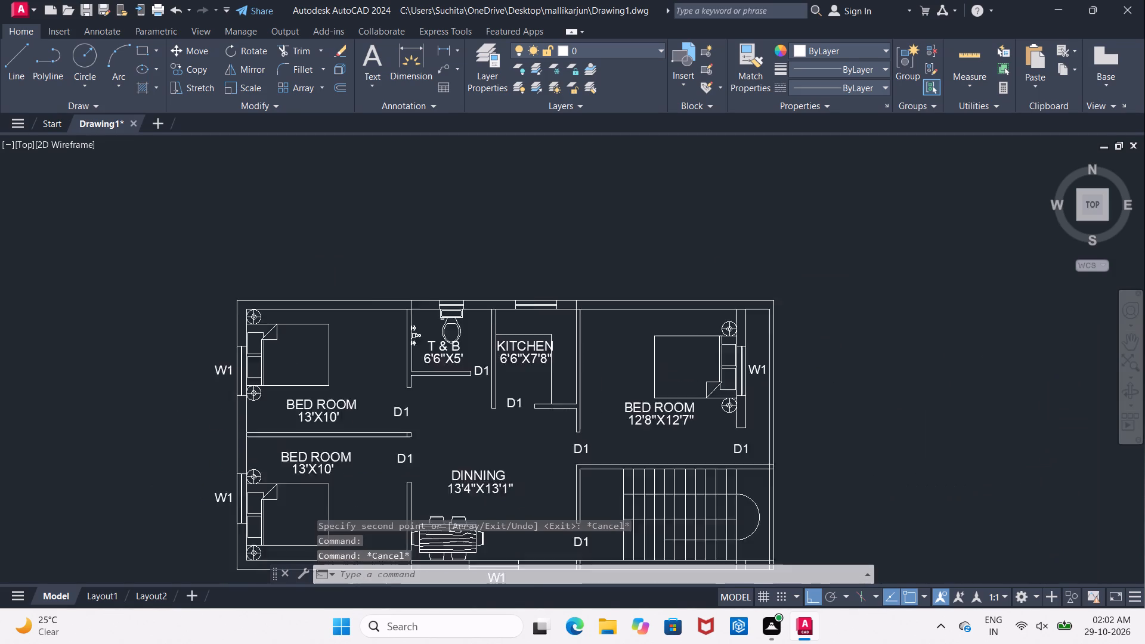
scroll(221, 283, "down", 2)
scroll(686, 284, "up", 3)
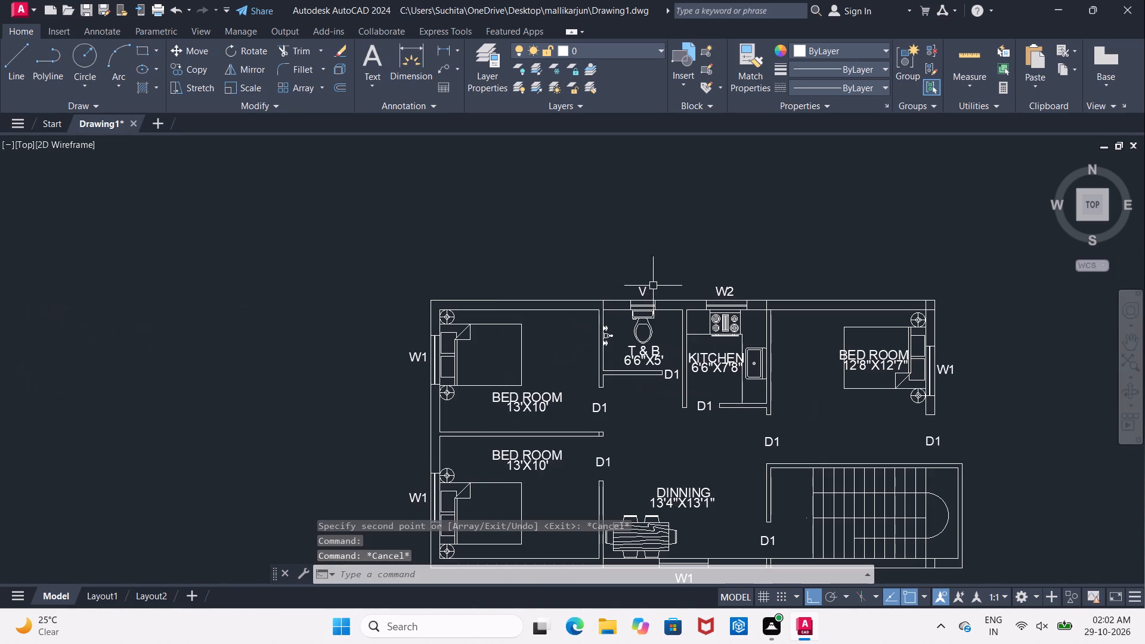
left_click(647, 286)
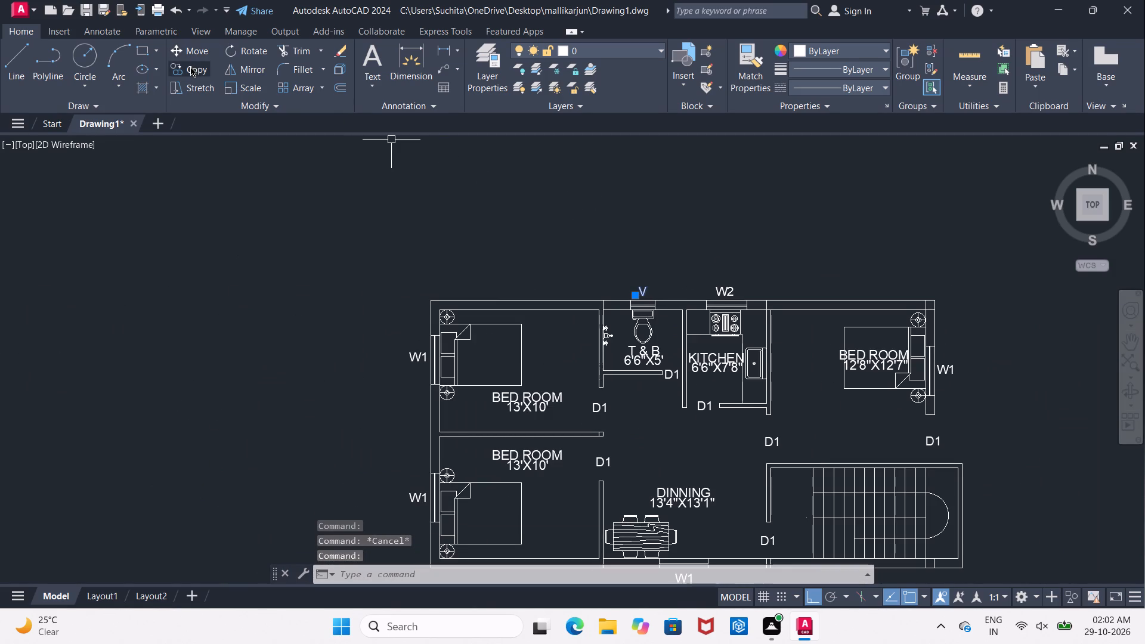
left_click(190, 67)
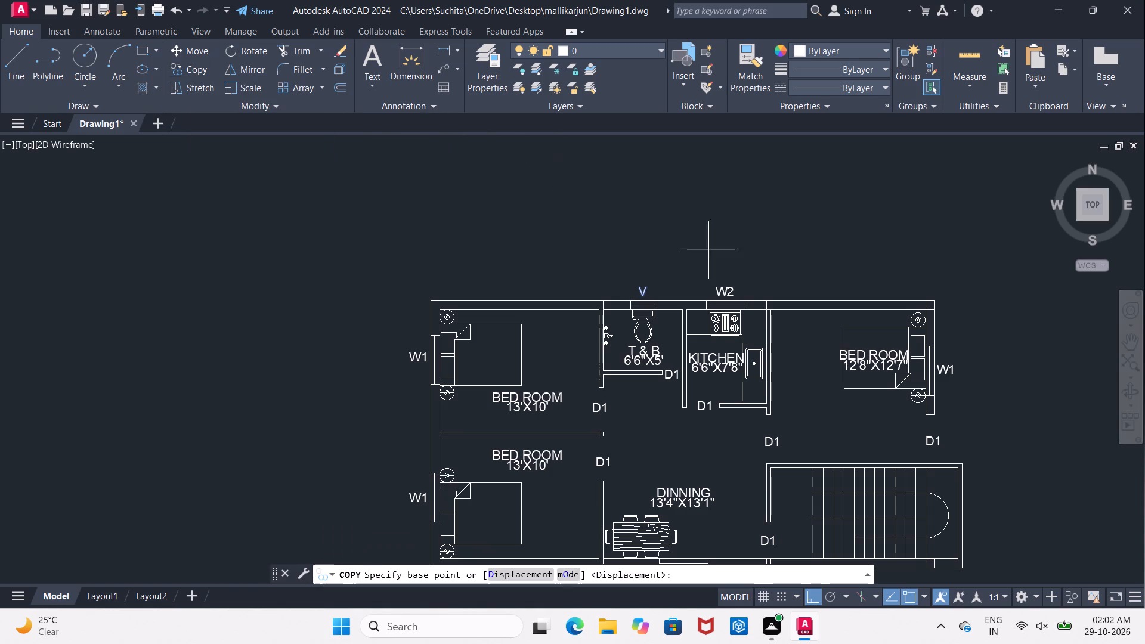
left_click(643, 292)
middle_click_drag(355, 300, 770, 295)
scroll(755, 293, "down", 2)
scroll(253, 288, "up", 4)
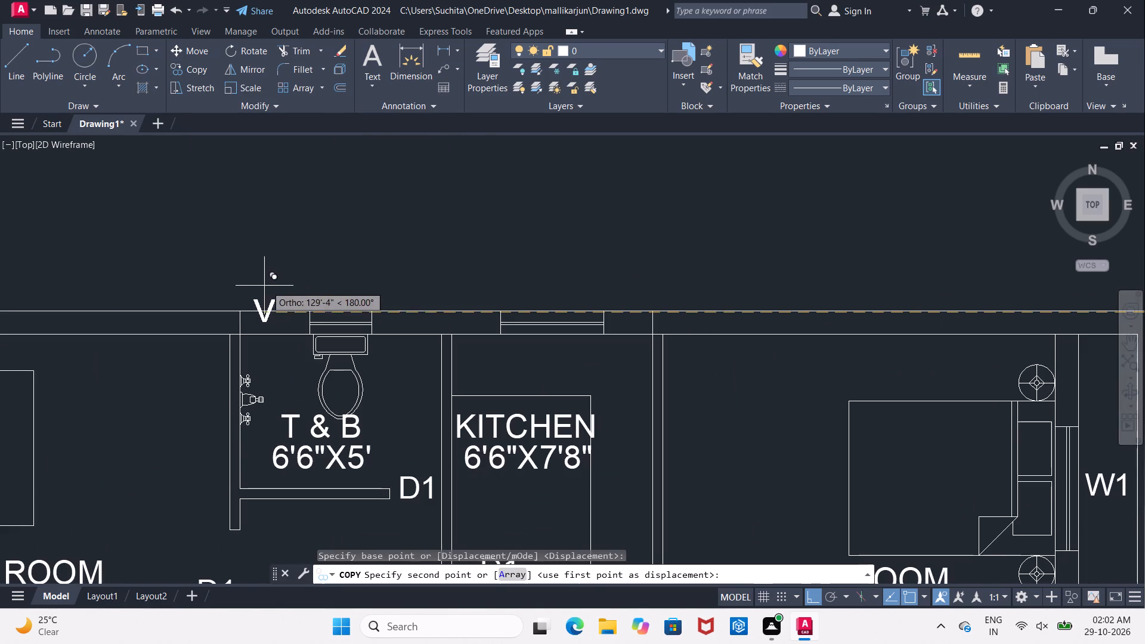
left_click(812, 593)
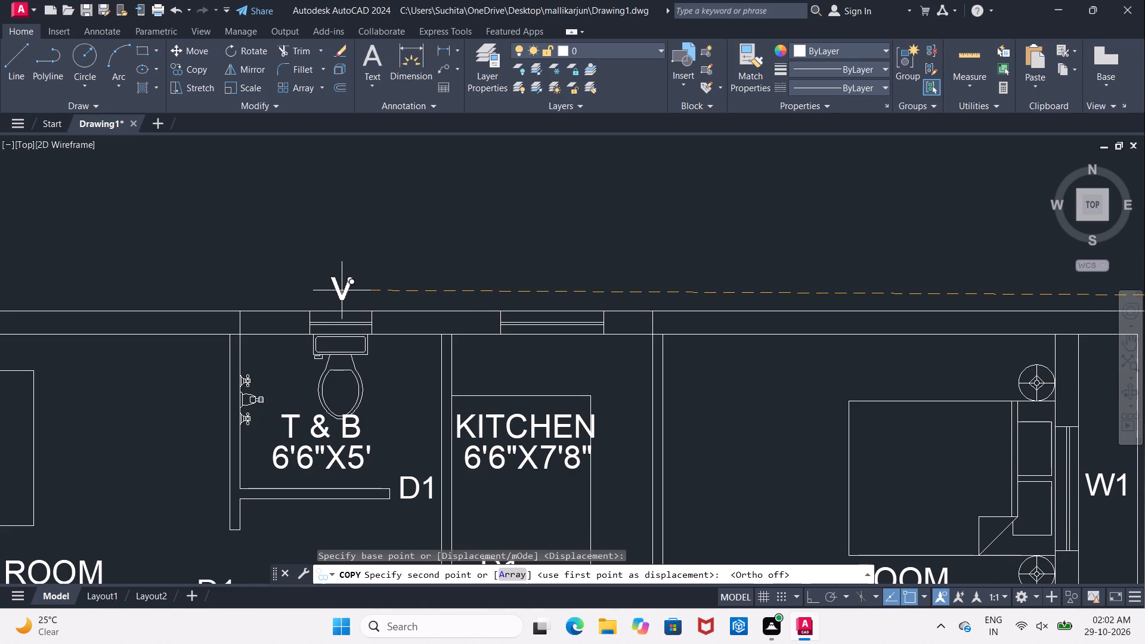
left_click(342, 290)
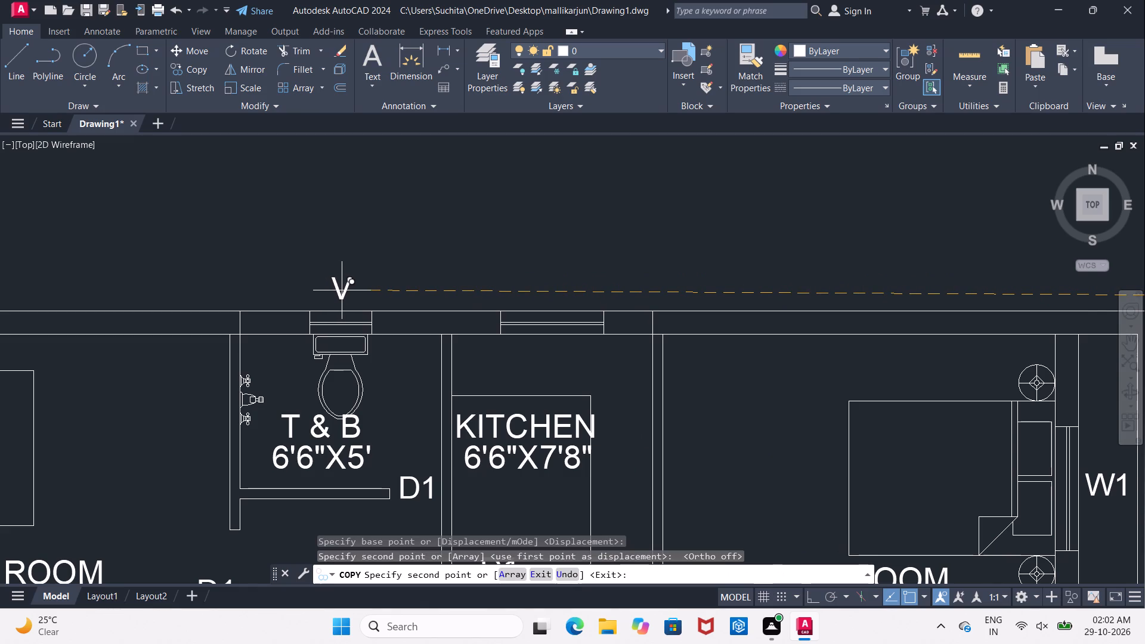
key("Escape")
Copy the W2 tag from the finished plan to above the kitchen window of the second plan.
scroll(368, 273, "down", 4)
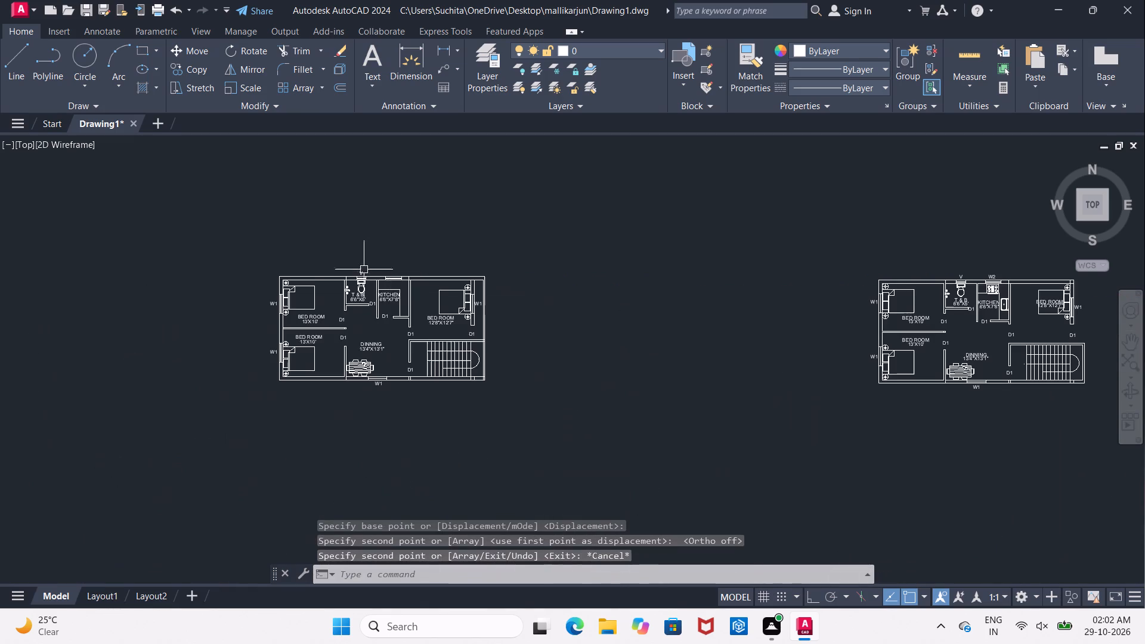
scroll(1009, 273, "up", 3)
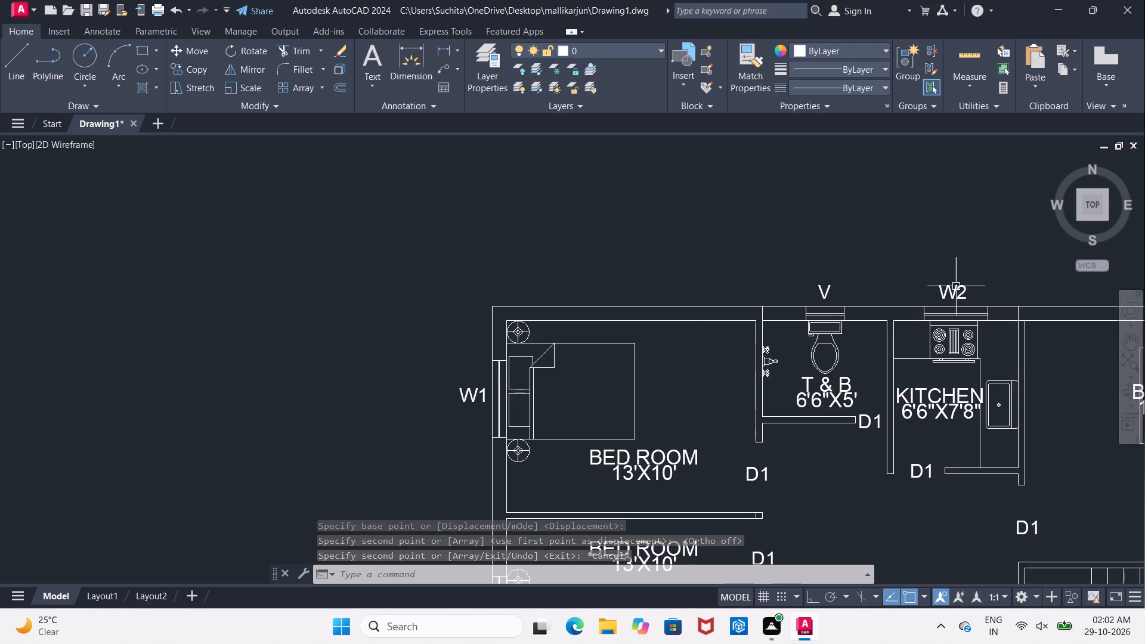
left_click(955, 287)
left_click(193, 68)
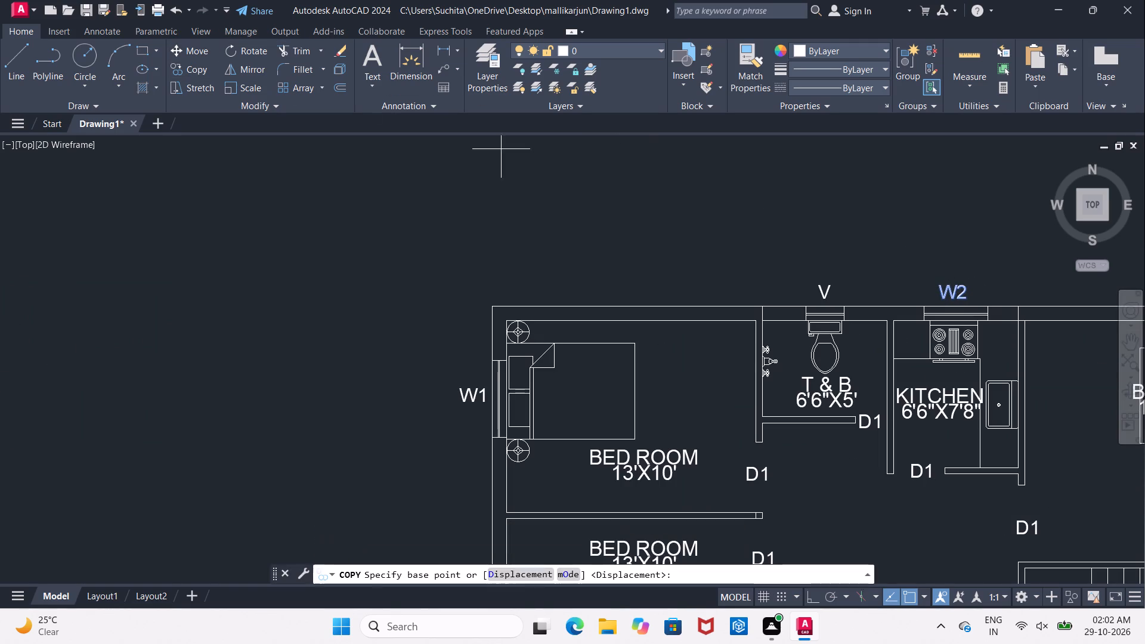
left_click(957, 289)
middle_click_drag(565, 230, 904, 241)
scroll(887, 243, "down", 2)
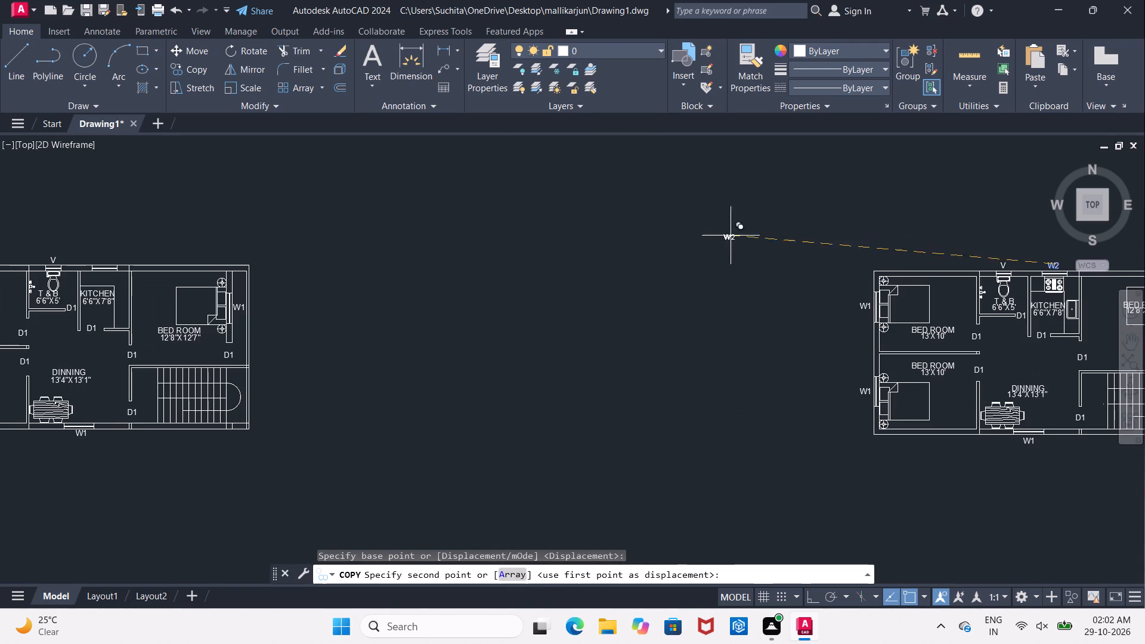
middle_click_drag(192, 237, 459, 249)
scroll(369, 265, "up", 2)
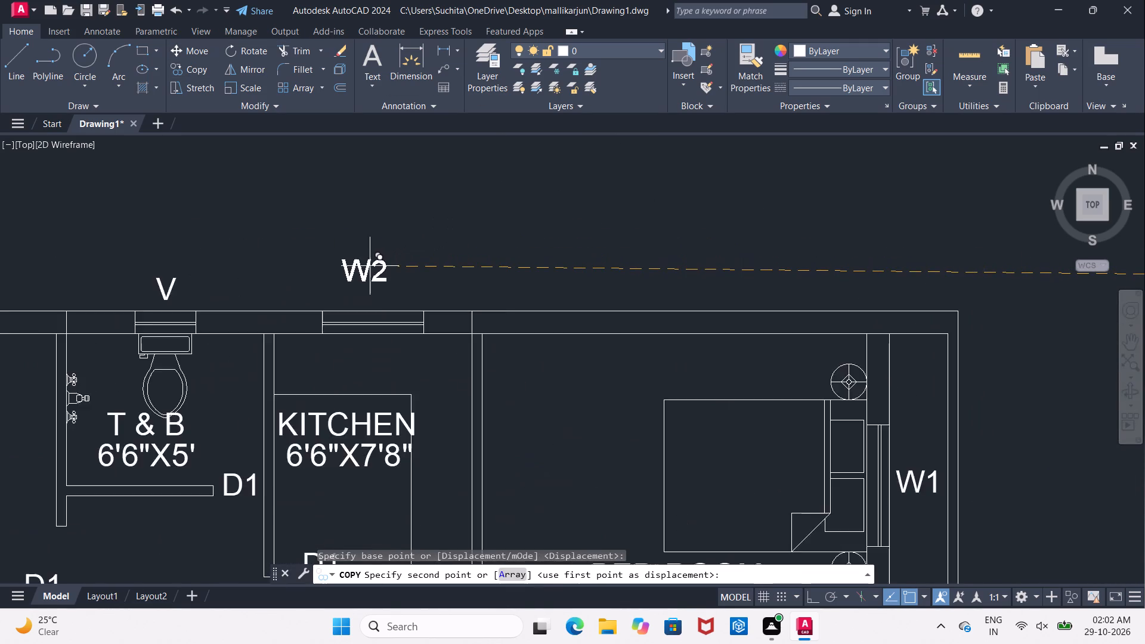
scroll(370, 266, "up", 2)
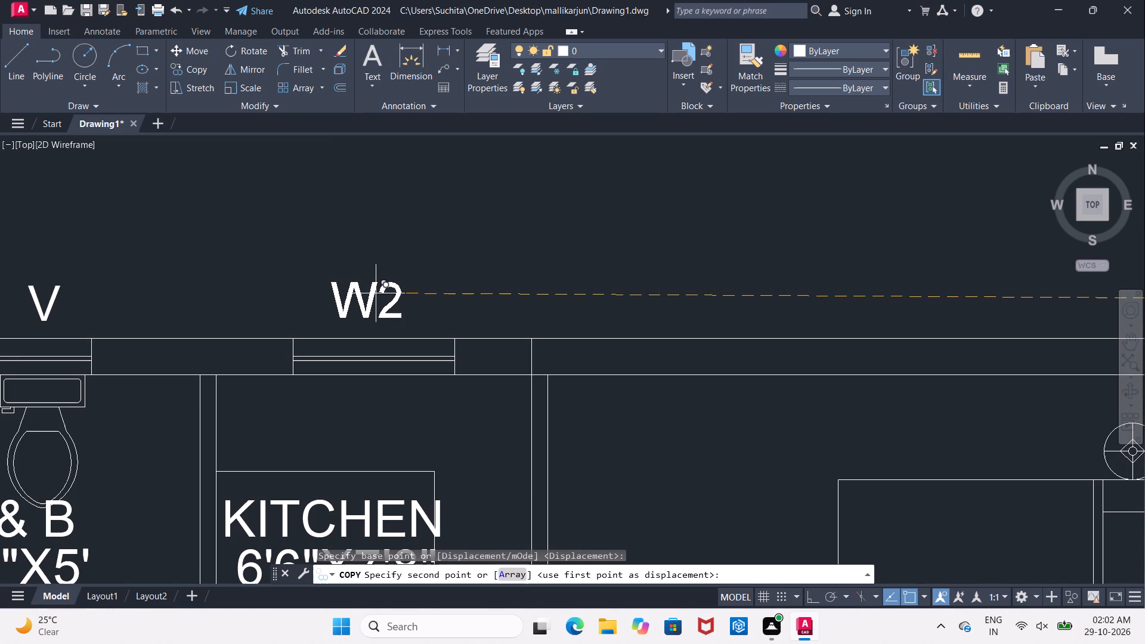
left_click(383, 295)
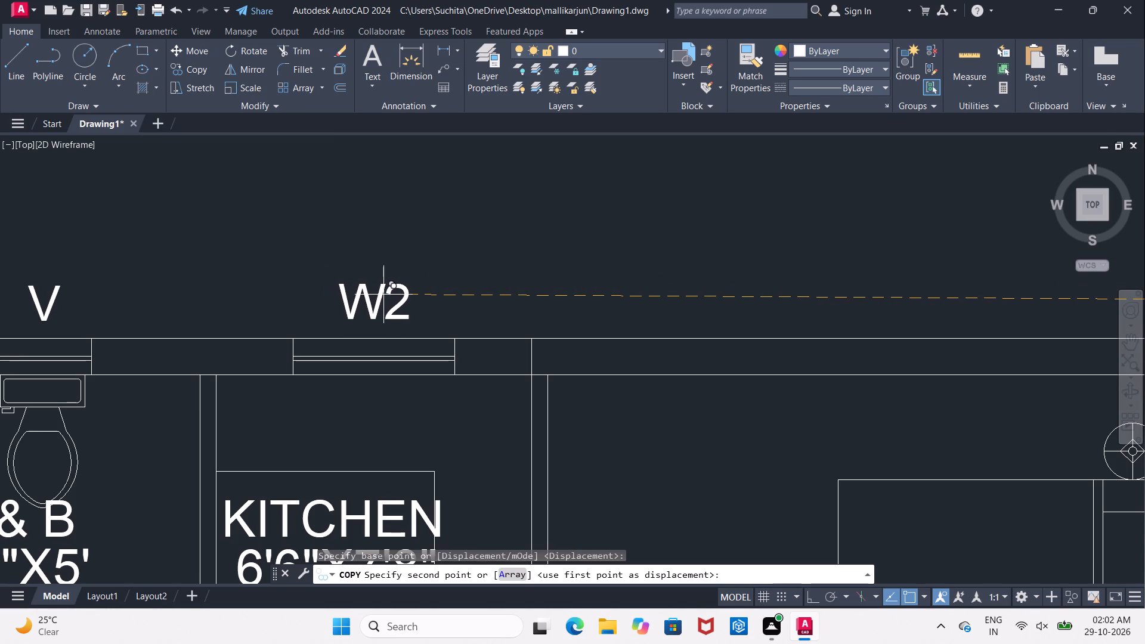
key("Escape")
Copy the stove from the finished plan's kitchen onto the second plan's kitchen counter, below the W2 window.
scroll(383, 283, "down", 2)
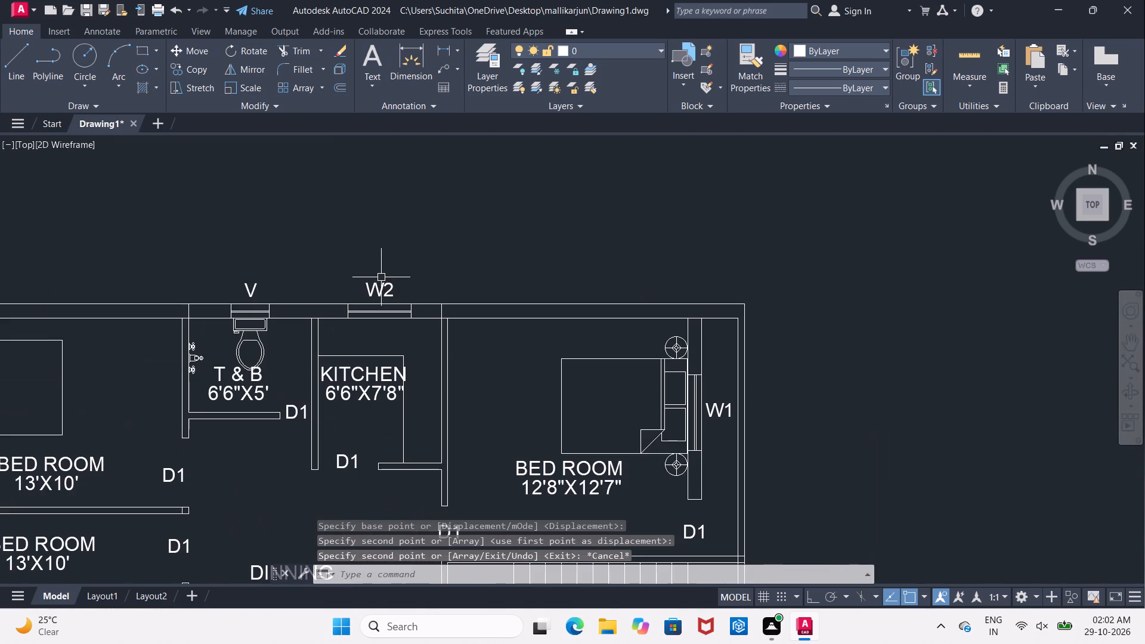
scroll(382, 271, "down", 3)
middle_click_drag(481, 317, 467, 292)
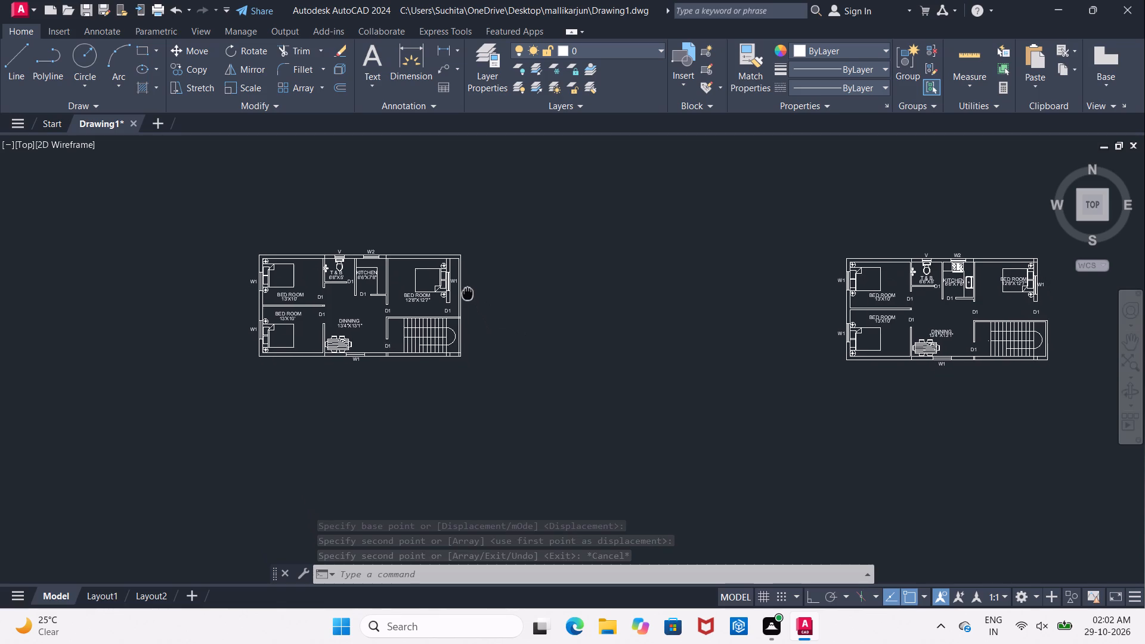
middle_click_drag(467, 292, 460, 281)
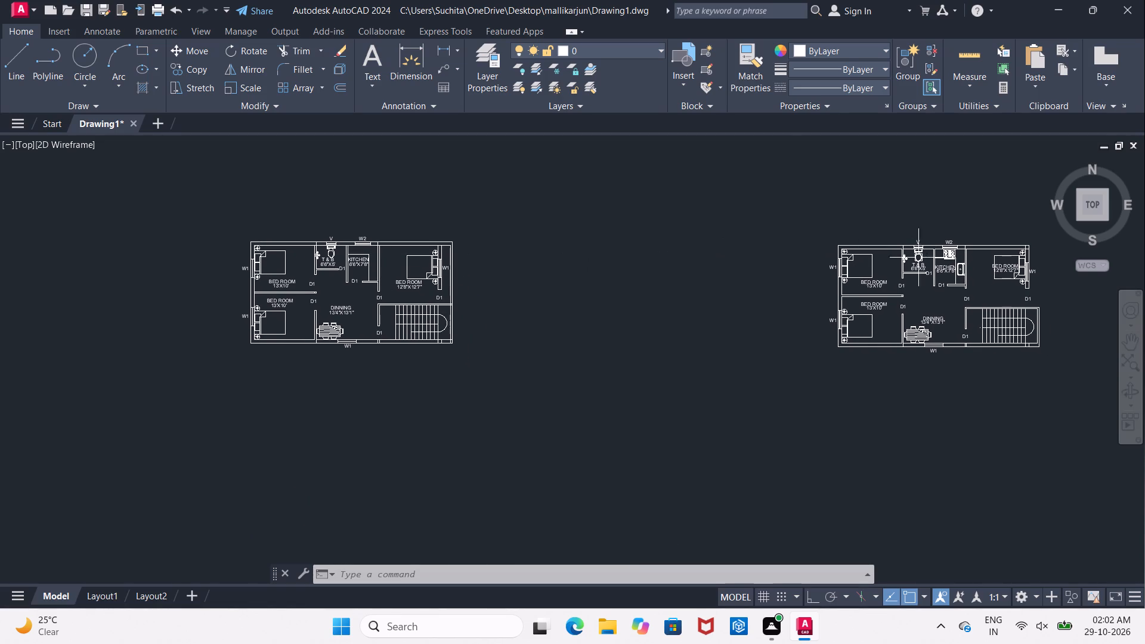
scroll(938, 259, "up", 4)
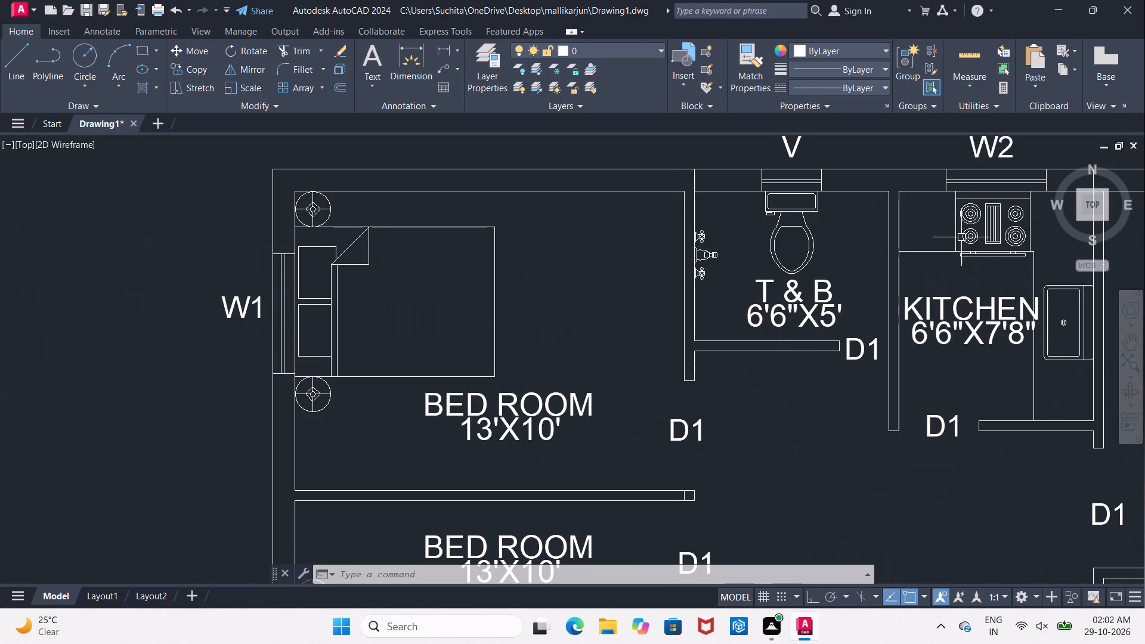
left_click(959, 238)
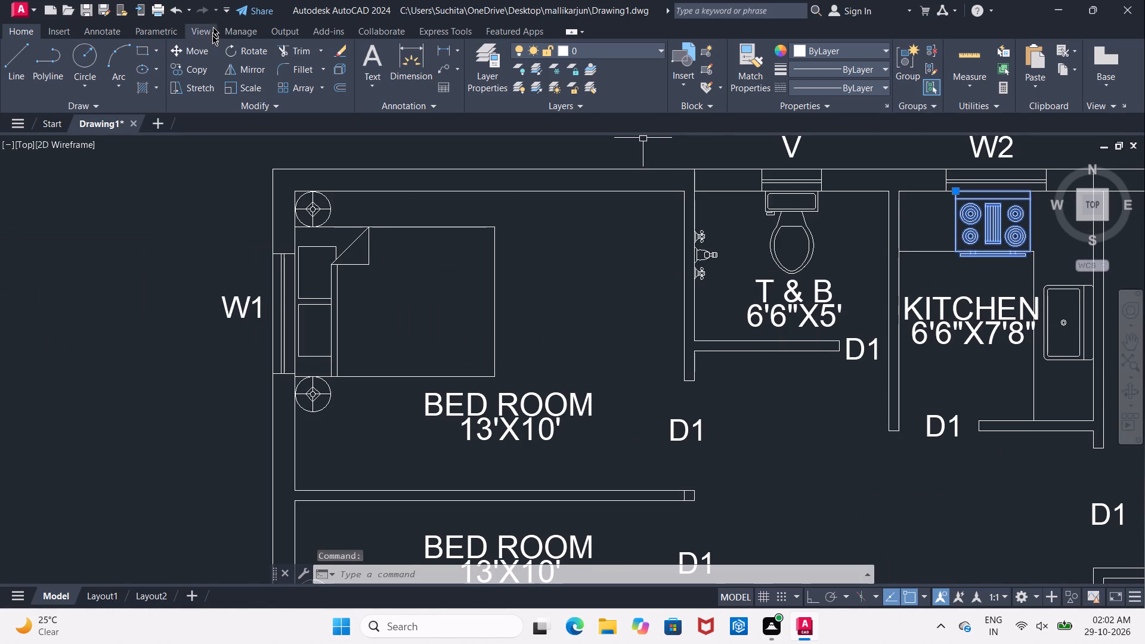
left_click(201, 70)
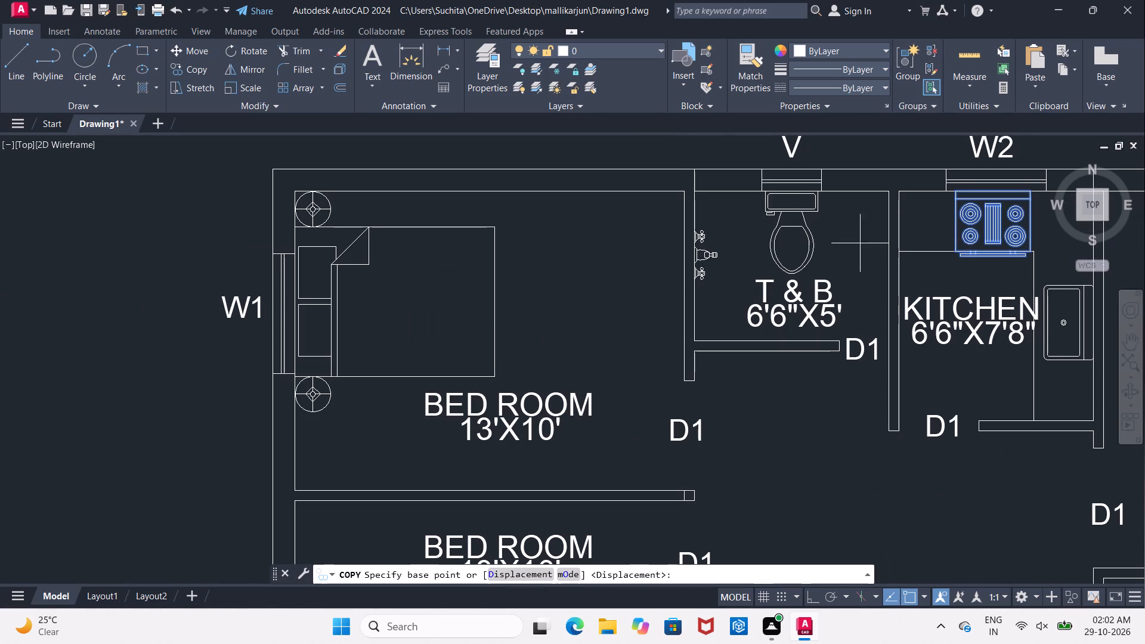
scroll(991, 194, "up", 2)
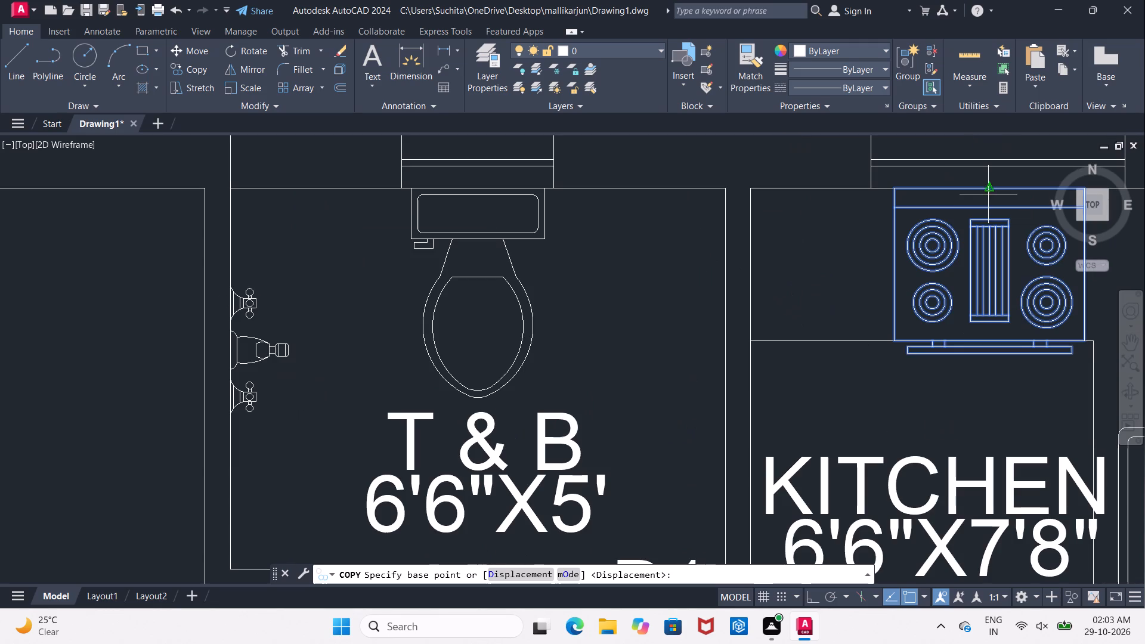
left_click(988, 191)
scroll(781, 216, "down", 3)
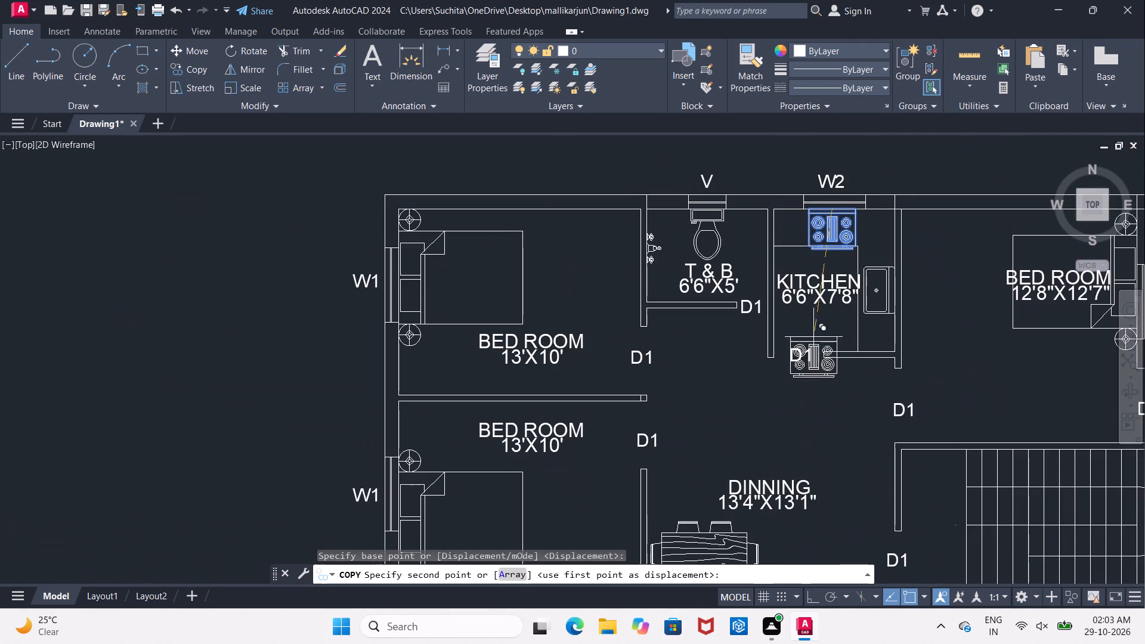
left_click(810, 598)
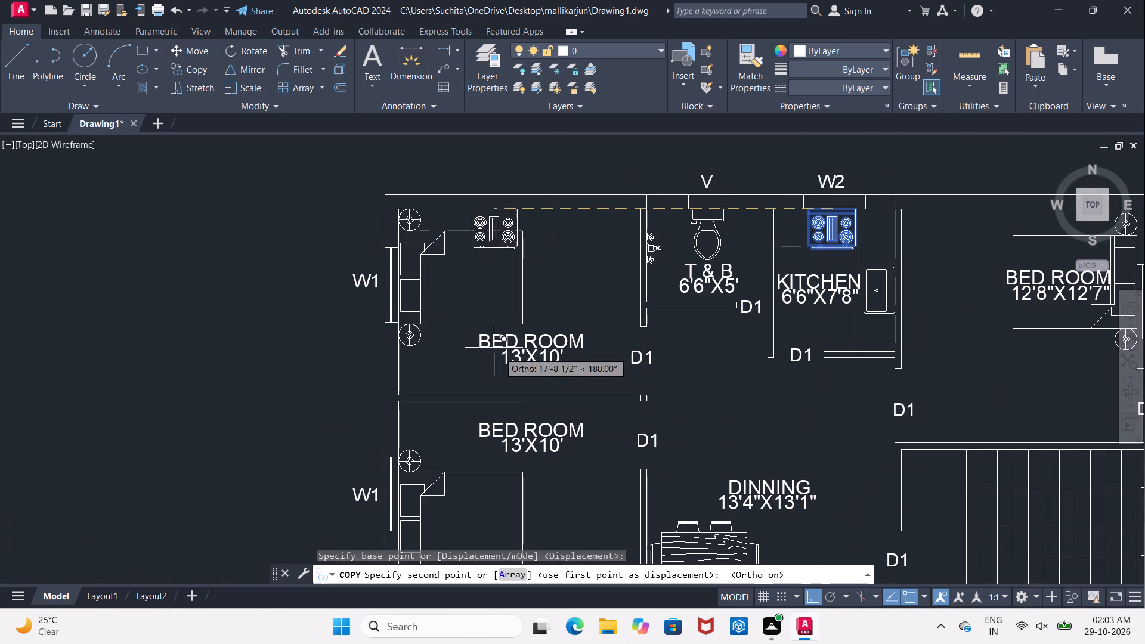
middle_click_drag(301, 290, 691, 323)
scroll(688, 323, "down", 2)
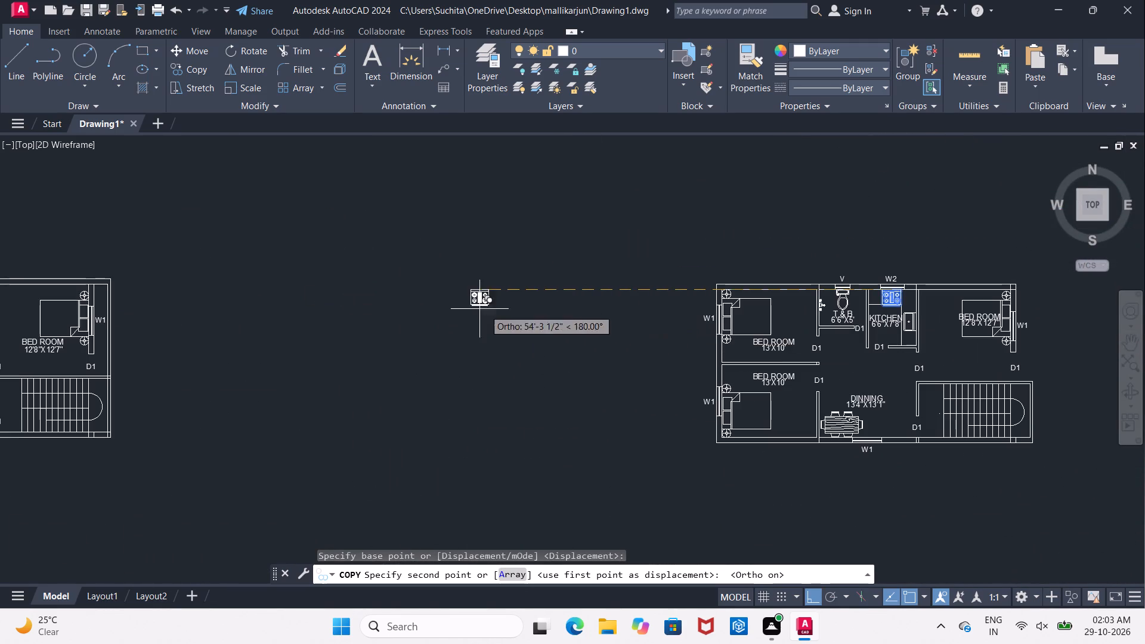
middle_click_drag(411, 312, 842, 346)
scroll(444, 332, "up", 1)
scroll(387, 322, "up", 3)
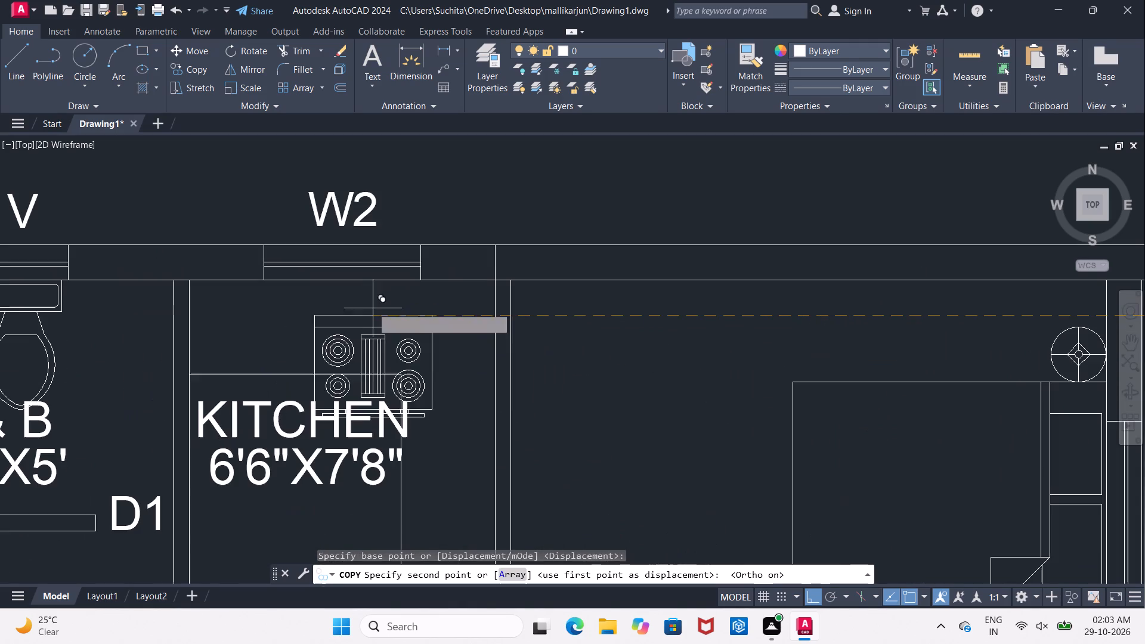
left_click_drag(809, 593, 804, 589)
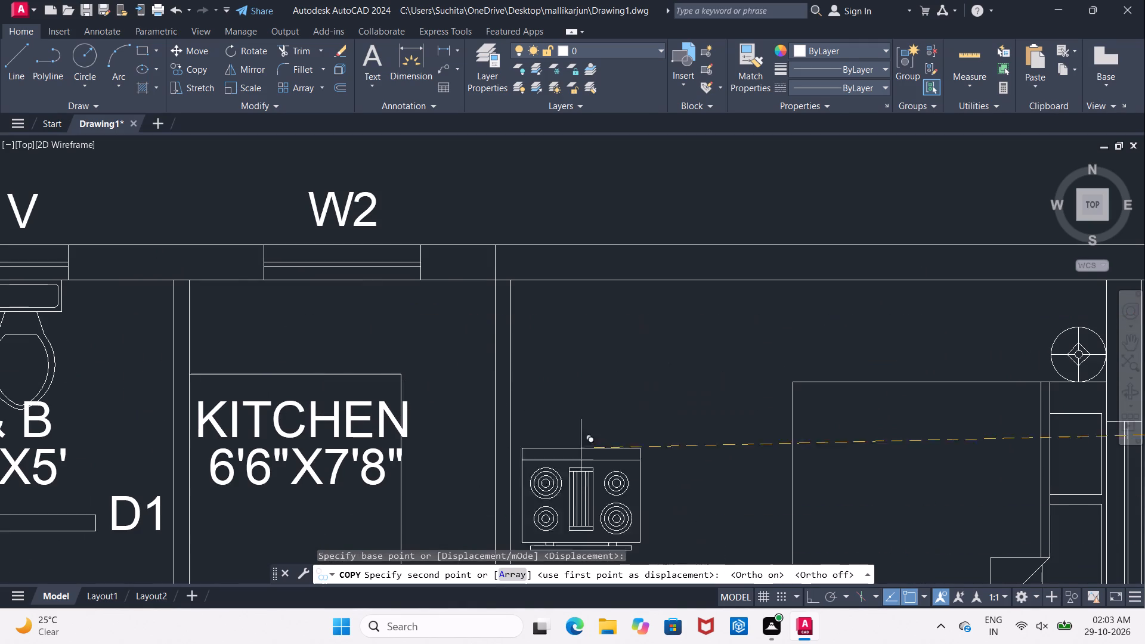
scroll(341, 286, "up", 2)
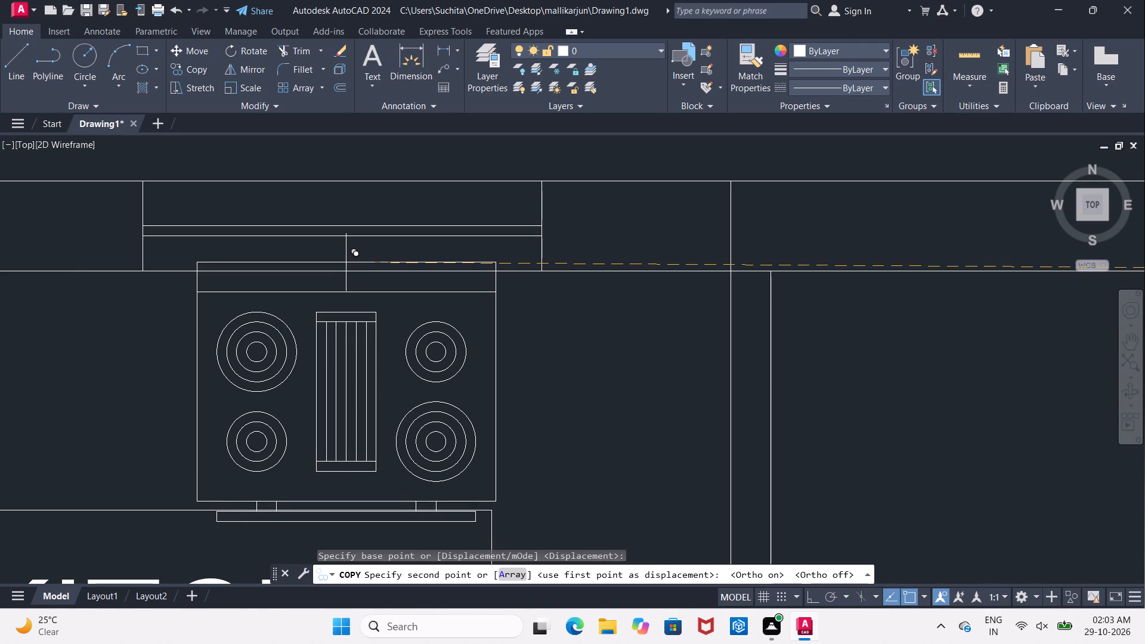
left_click(346, 262)
key("Escape")
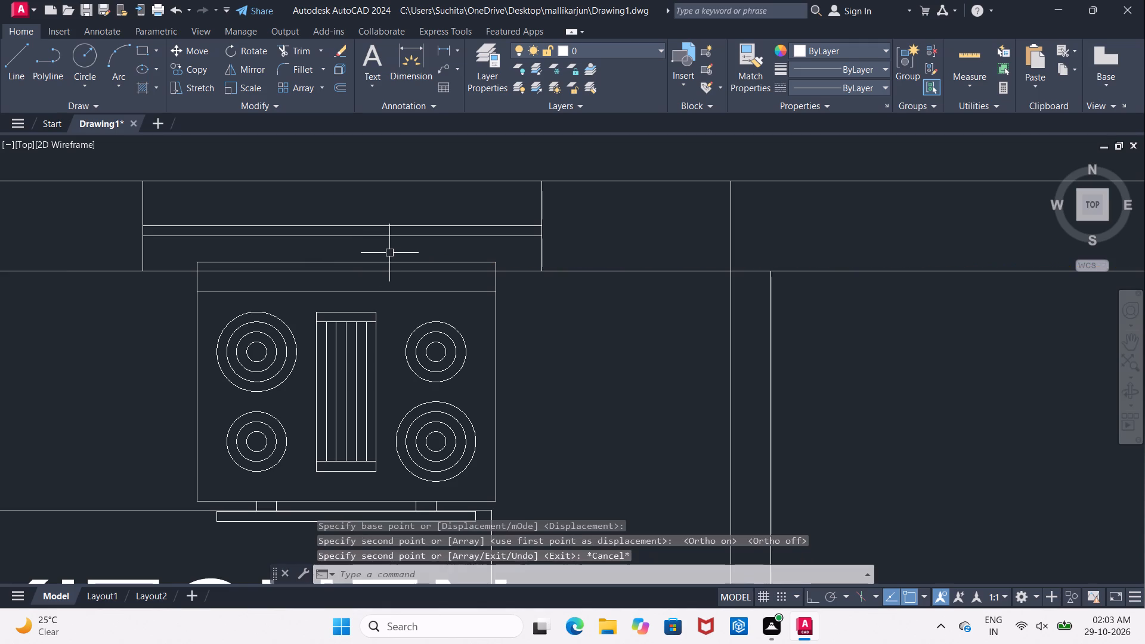
Move the copied stove slightly down so its back edge meets the inner face of the kitchen's outer wall.
left_click(386, 262)
middle_click_drag(386, 253, 353, 193)
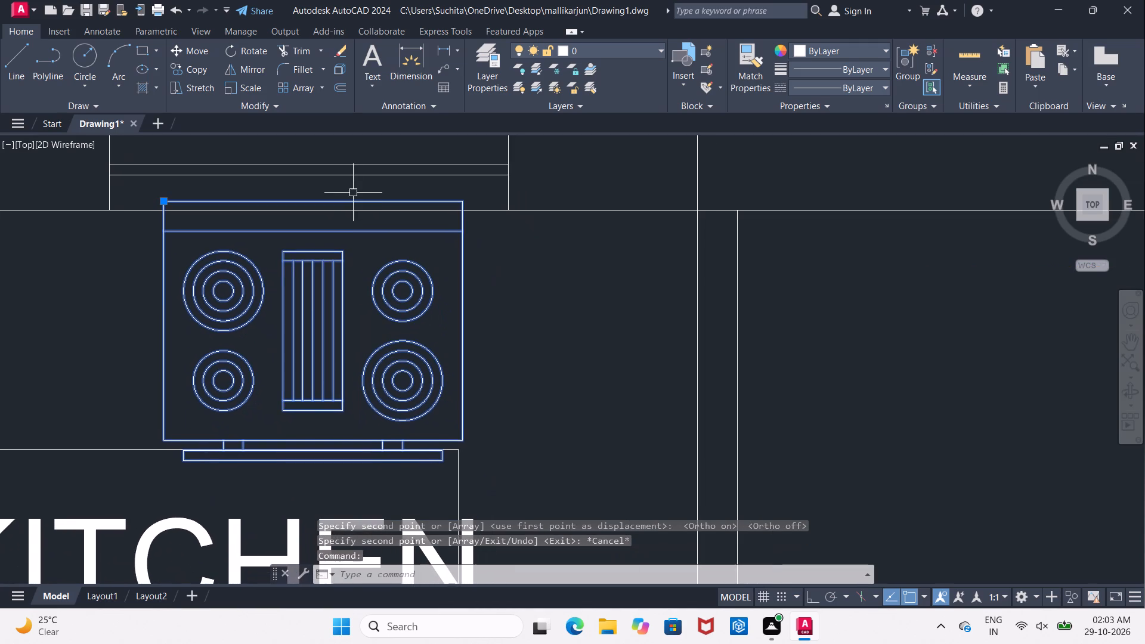
left_click(201, 51)
left_click(567, 277)
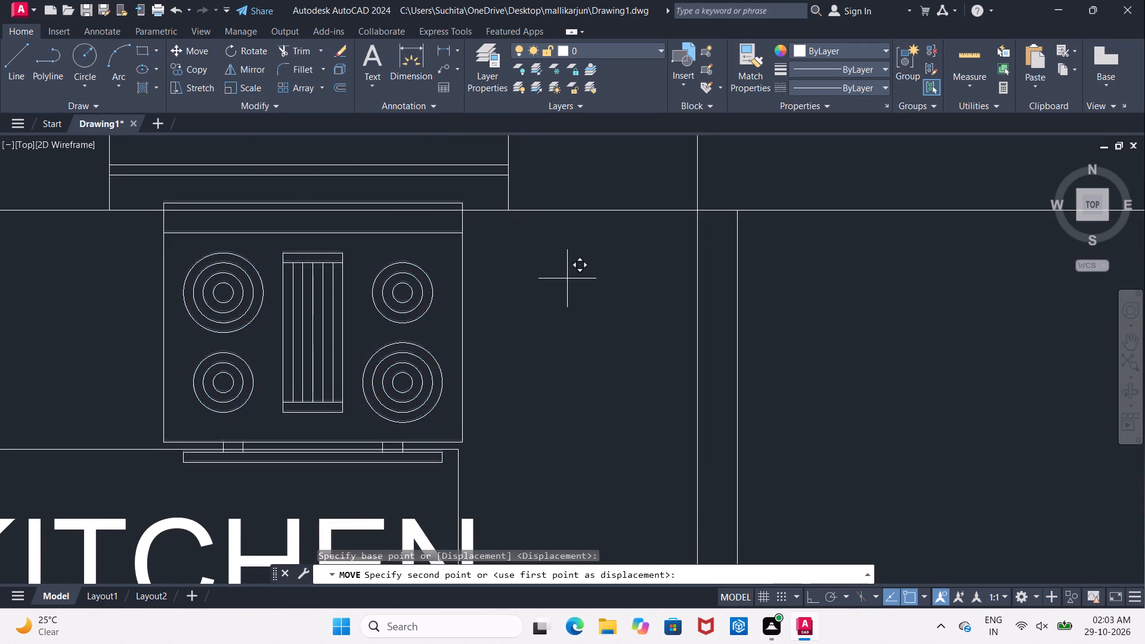
left_click(567, 285)
Copy the sink from the finished plan's kitchen onto the second plan's kitchen counter, against the inner face of the wall shared with the bedroom.
scroll(567, 284, "down", 1)
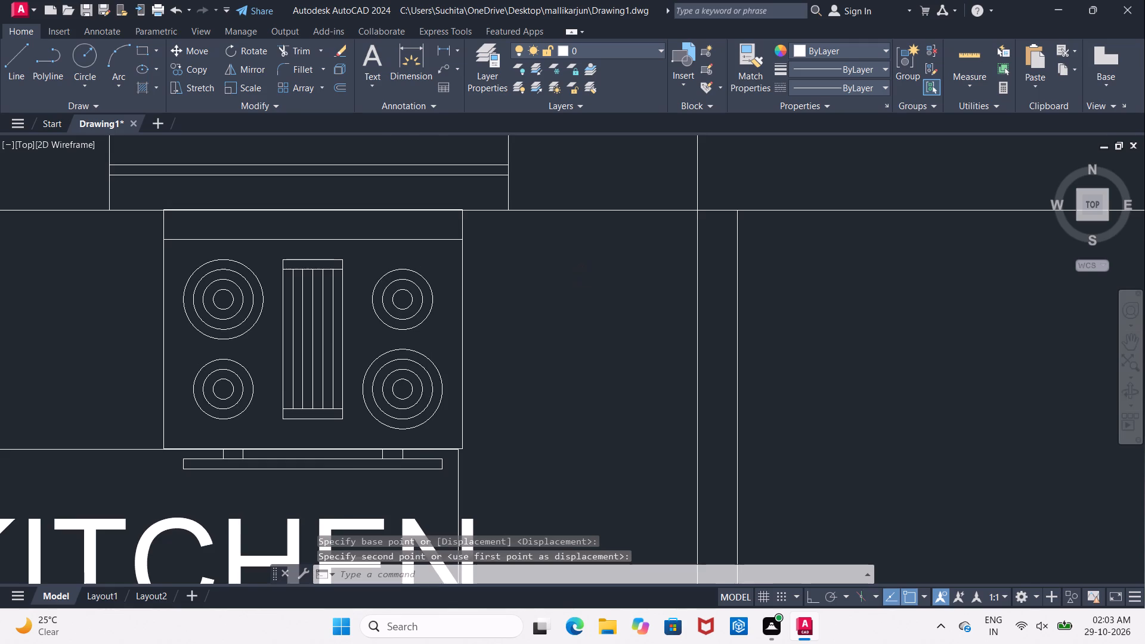
scroll(486, 236, "down", 2)
scroll(612, 274, "down", 3)
middle_click_drag(744, 290, 416, 239)
scroll(518, 236, "down", 2)
scroll(830, 255, "up", 4)
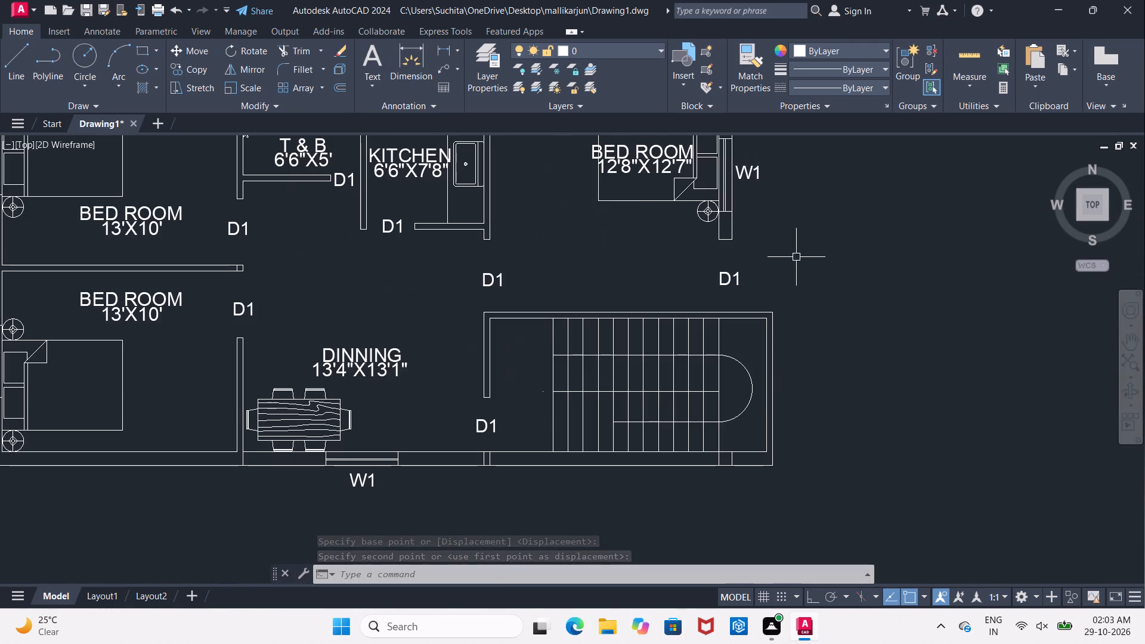
middle_click_drag(705, 239, 725, 337)
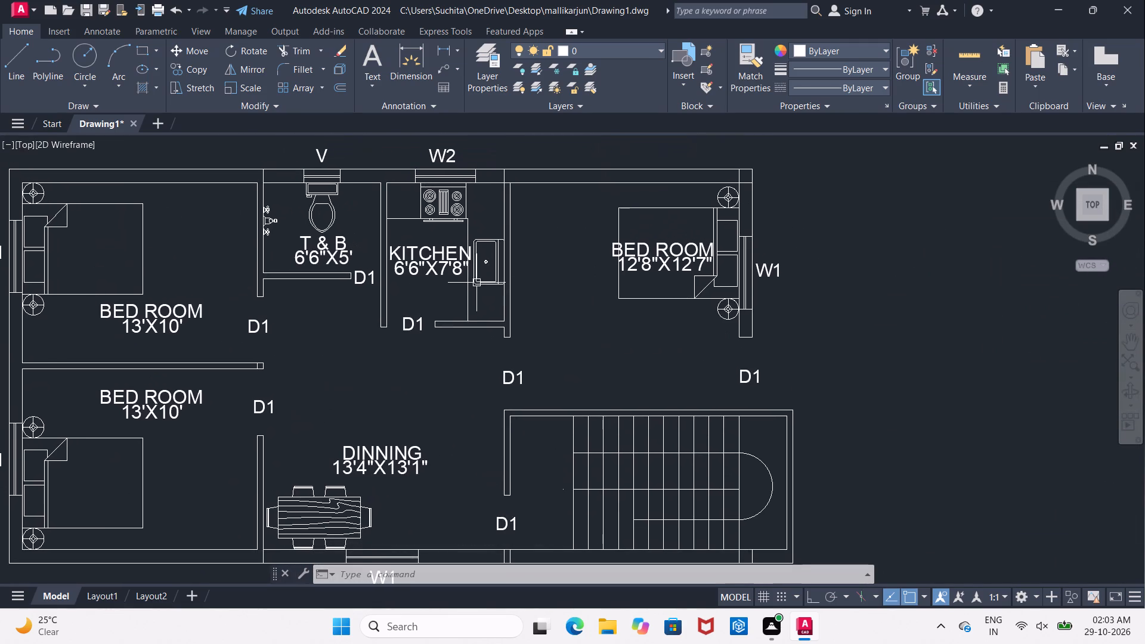
left_click(476, 283)
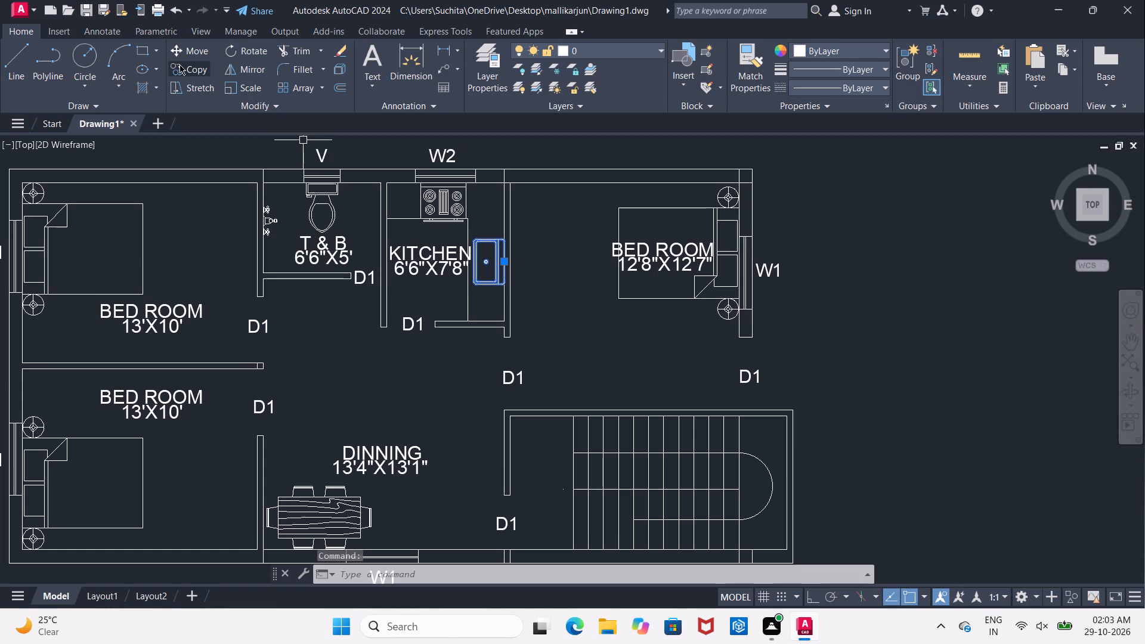
left_click(180, 64)
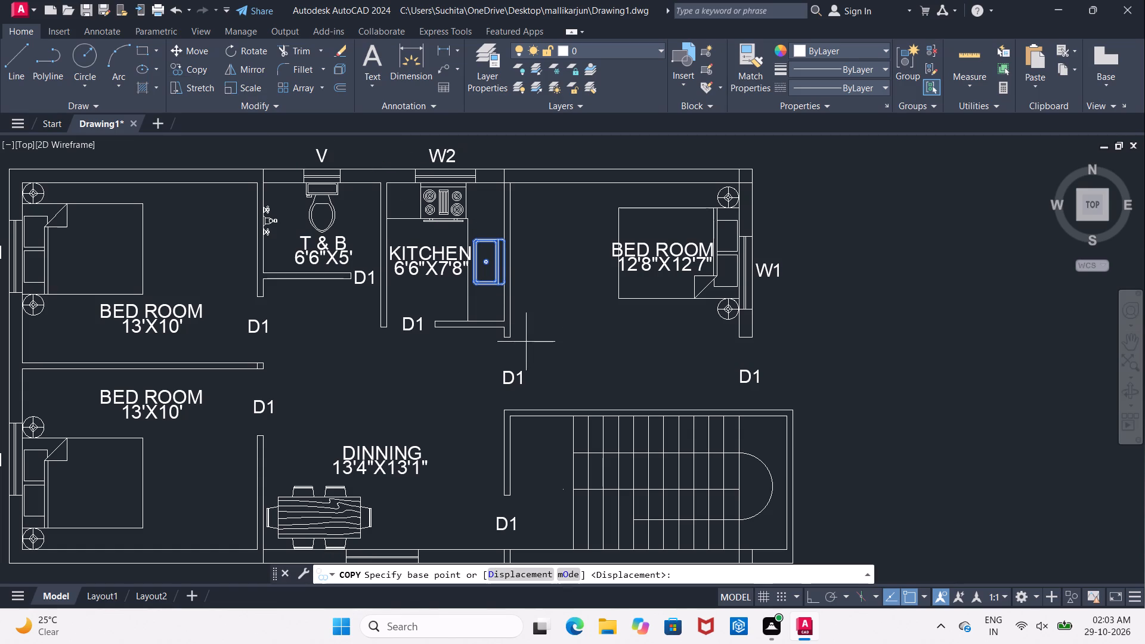
scroll(500, 265, "up", 3)
left_click(515, 247)
scroll(338, 250, "down", 6)
middle_click_drag(182, 253, 782, 264)
scroll(343, 256, "up", 2)
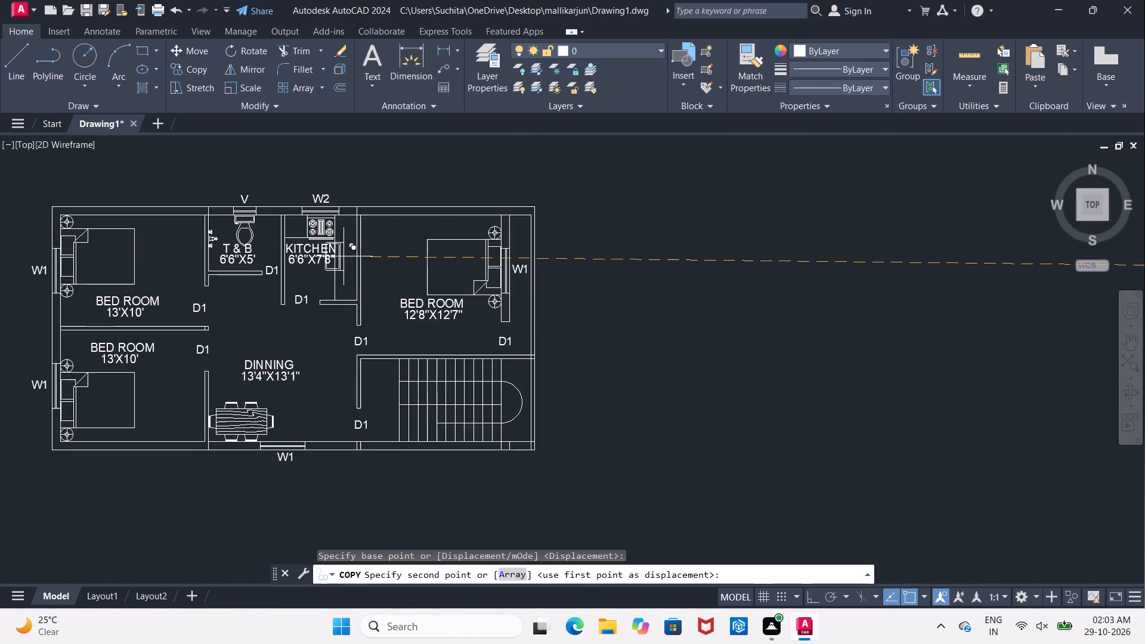
scroll(343, 256, "up", 3)
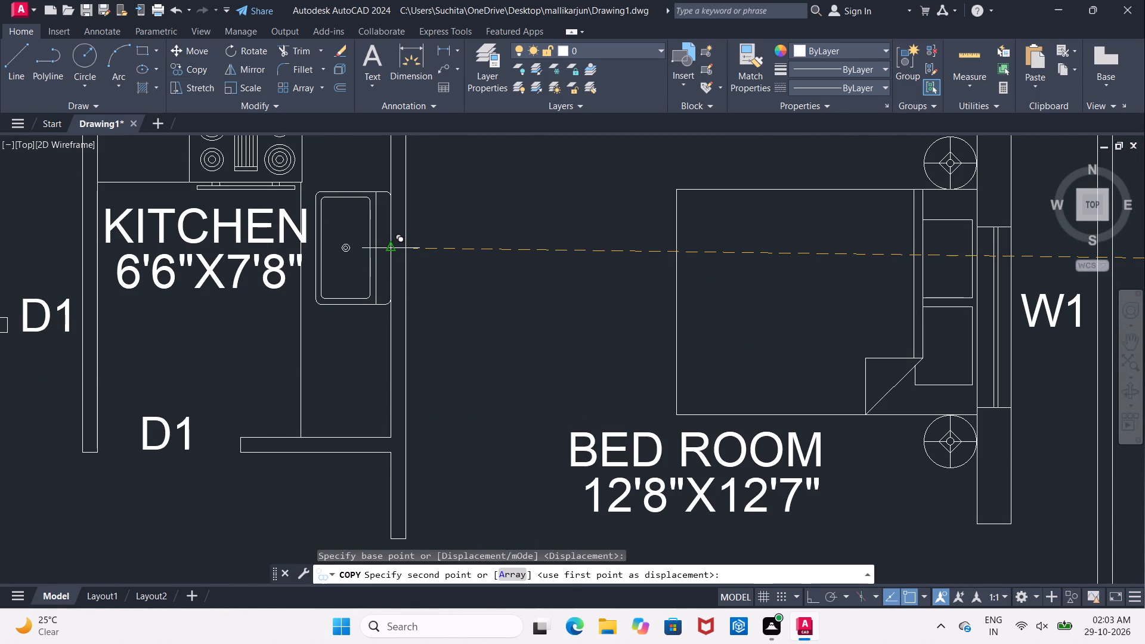
left_click(392, 250)
key("Escape")
scroll(392, 250, "down", 4)
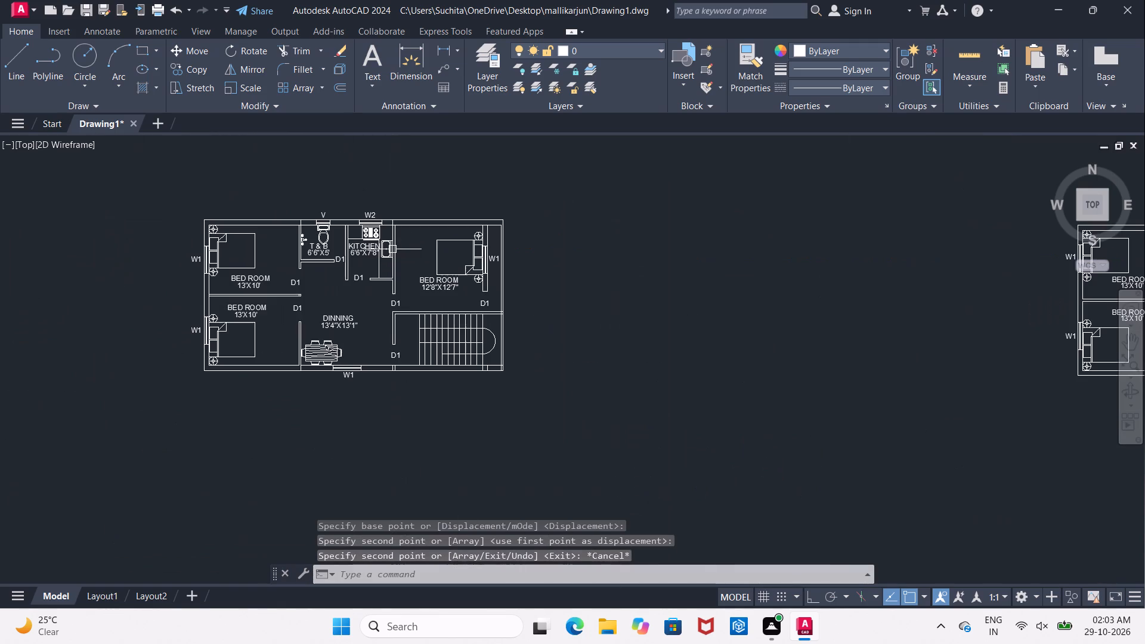
Examine the second plan, including the tags and fixtures around the T & B and kitchen.
middle_click_drag(336, 277, 343, 268)
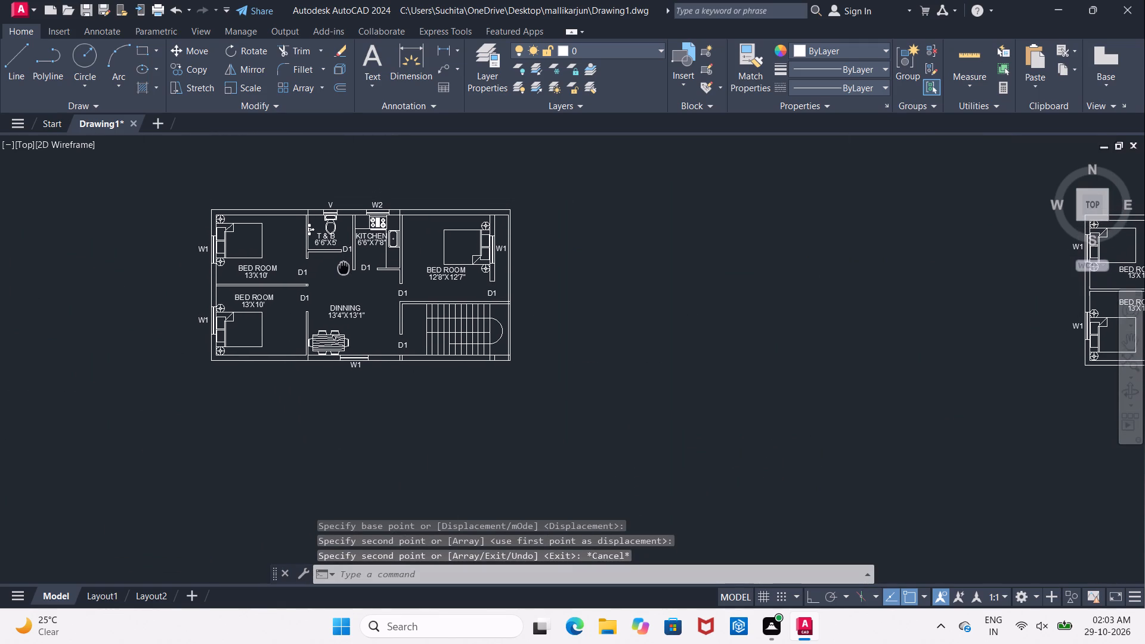
middle_click_drag(343, 268, 342, 268)
scroll(311, 209, "up", 4)
middle_click_drag(310, 194, 321, 301)
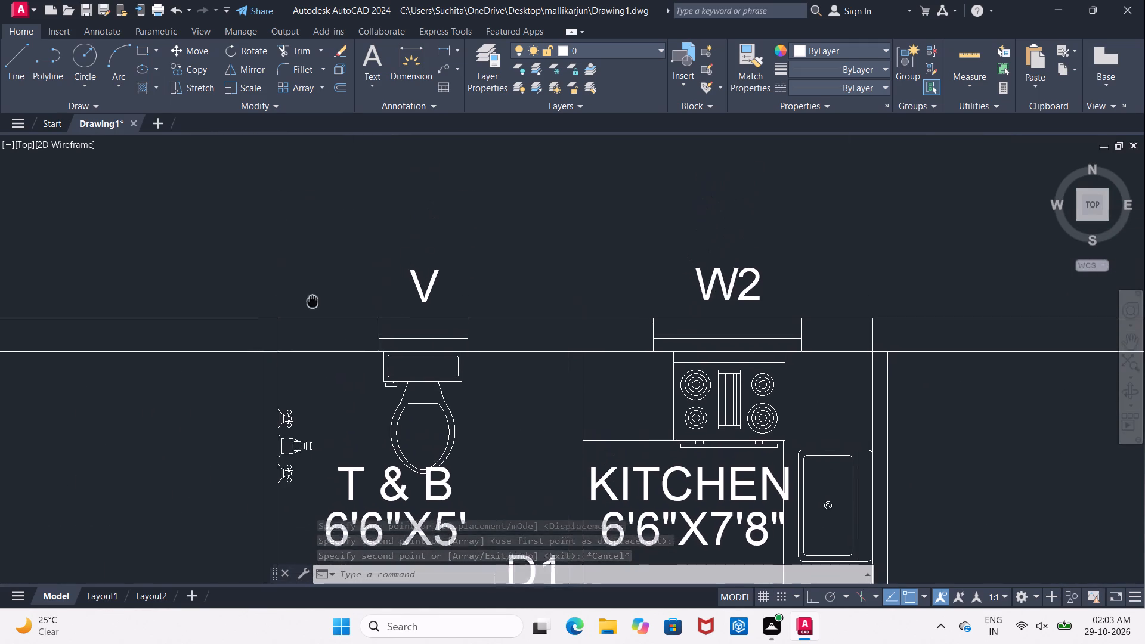
middle_click_drag(321, 301, 415, 297)
key("Escape")
scroll(480, 275, "down", 3)
scroll(403, 239, "down", 1)
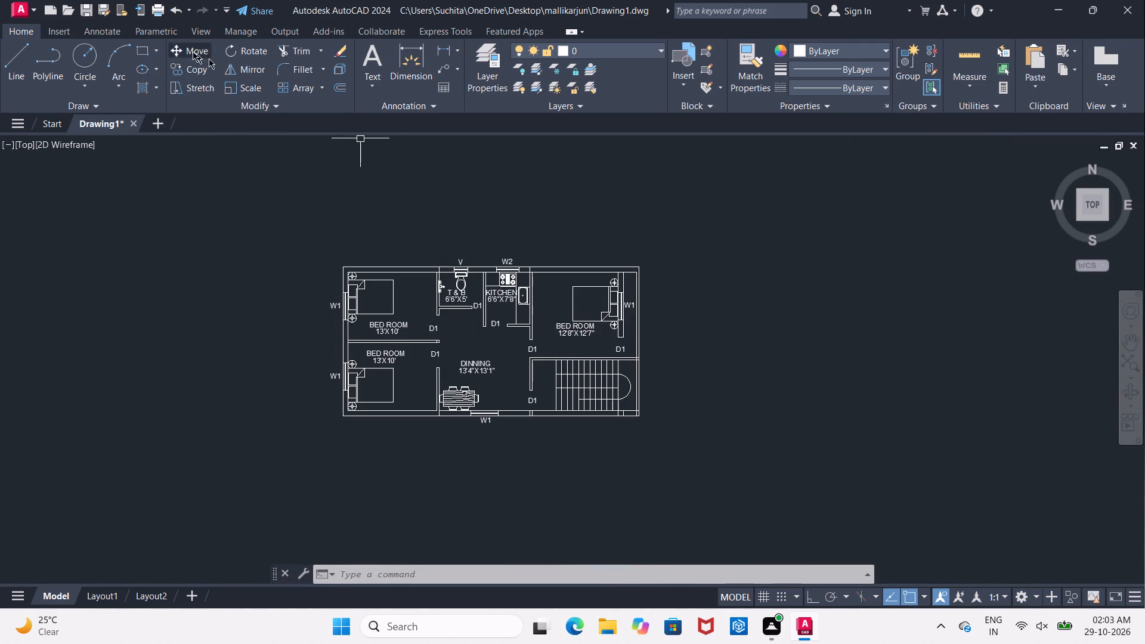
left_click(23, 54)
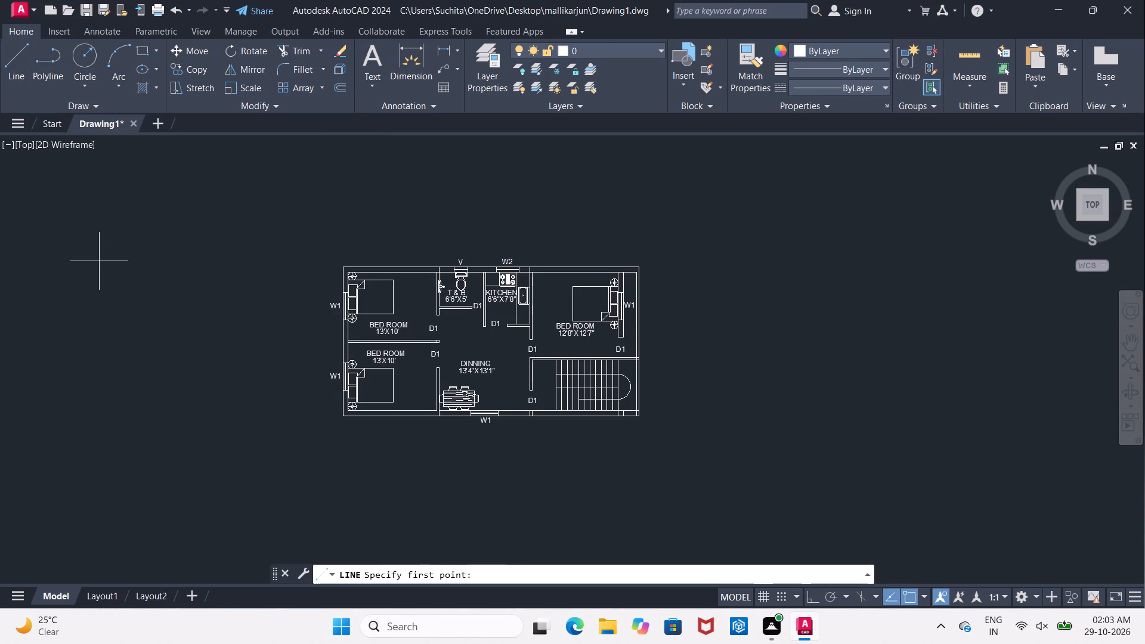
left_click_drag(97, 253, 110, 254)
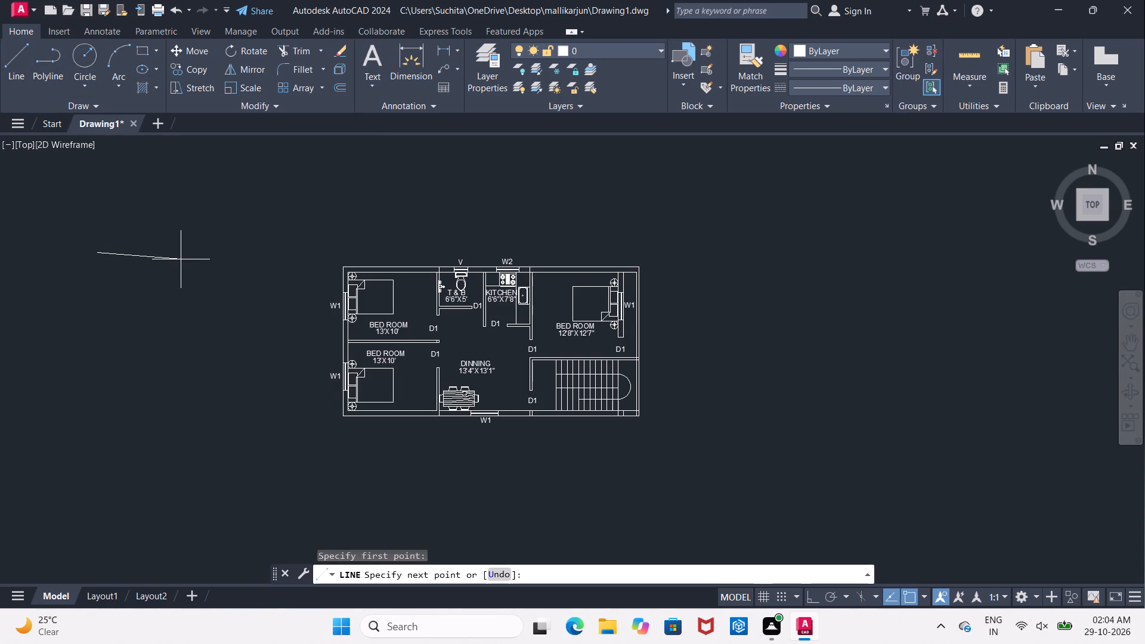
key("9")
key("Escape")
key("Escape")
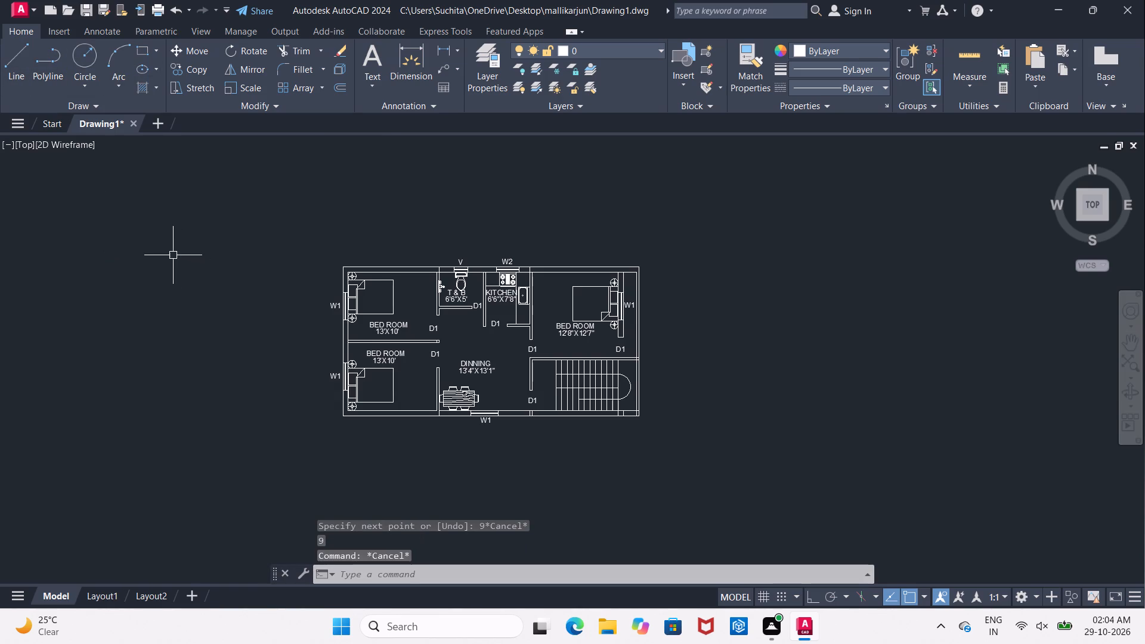
Turn on Ortho and draw a 9" by 9" square column outline with lines in the empty space beside the second plan.
left_click(806, 597)
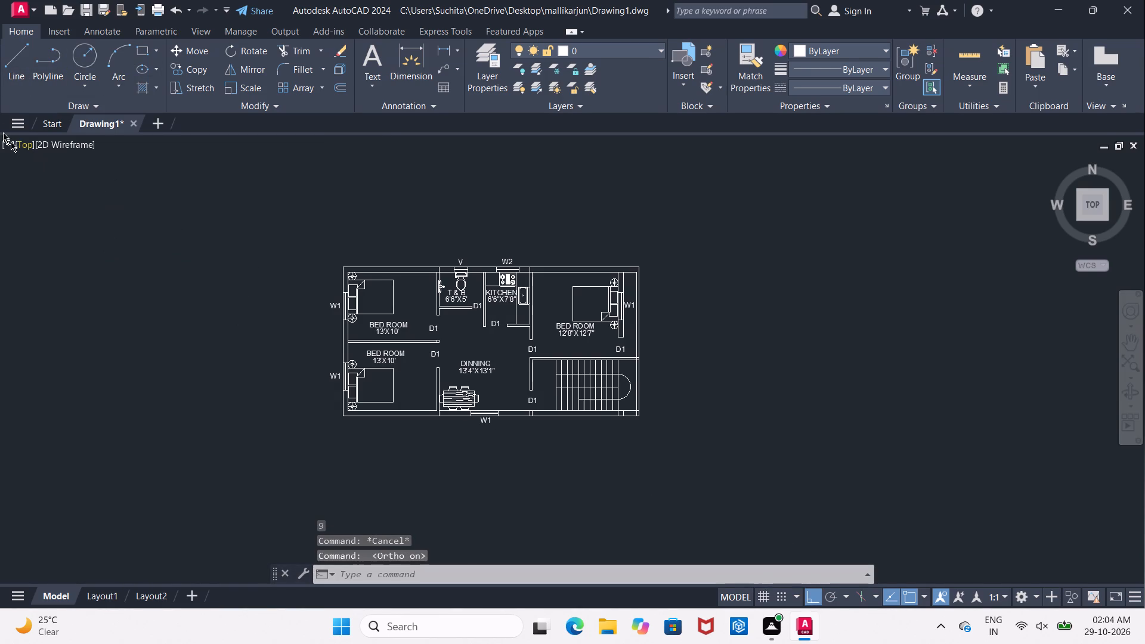
left_click(15, 60)
left_click_drag(55, 284, 69, 284)
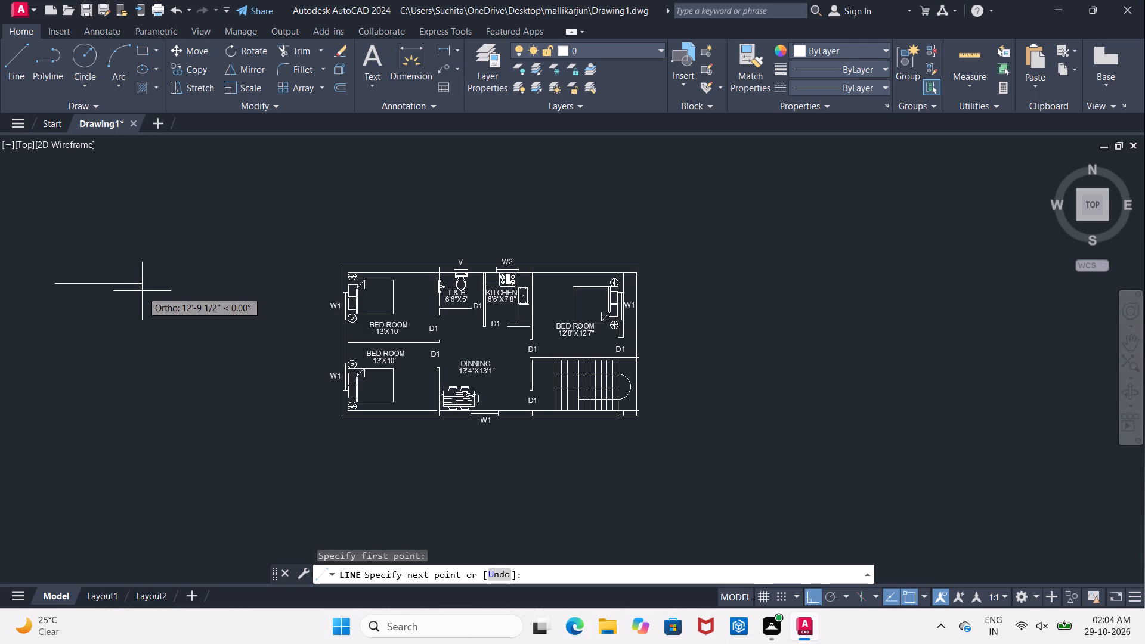
type("9\"")
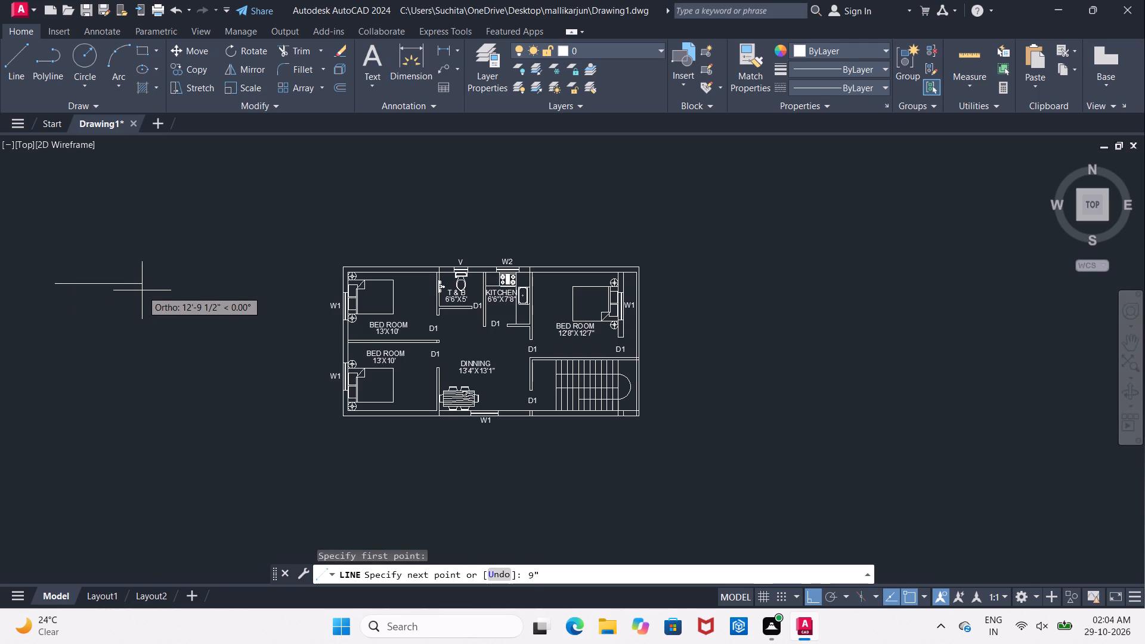
key("Return")
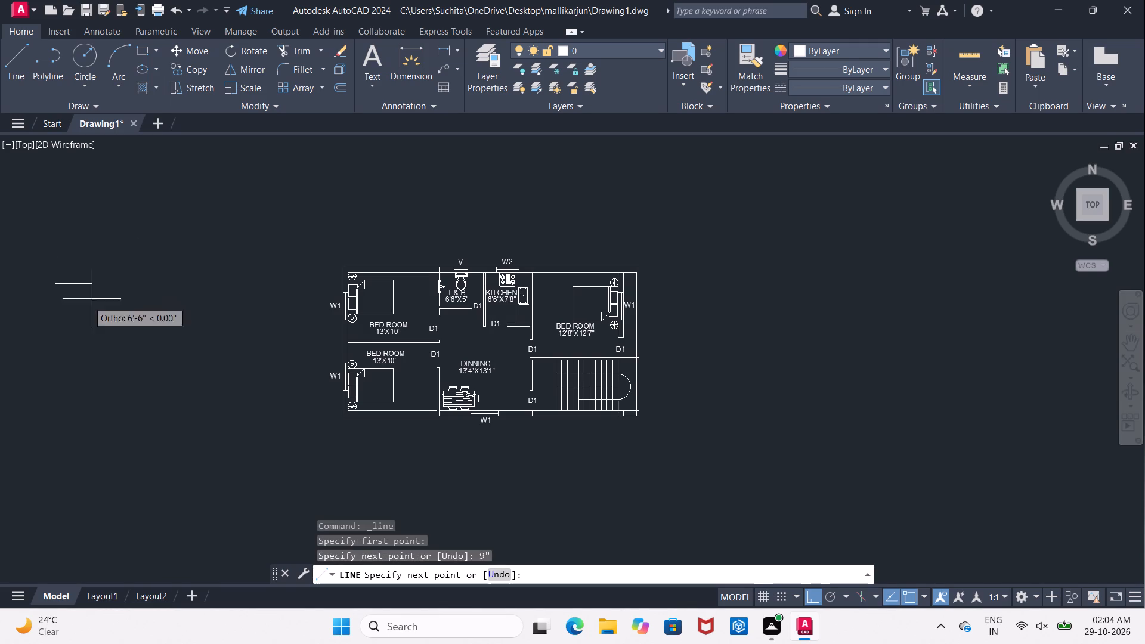
type("9\"")
key("Return")
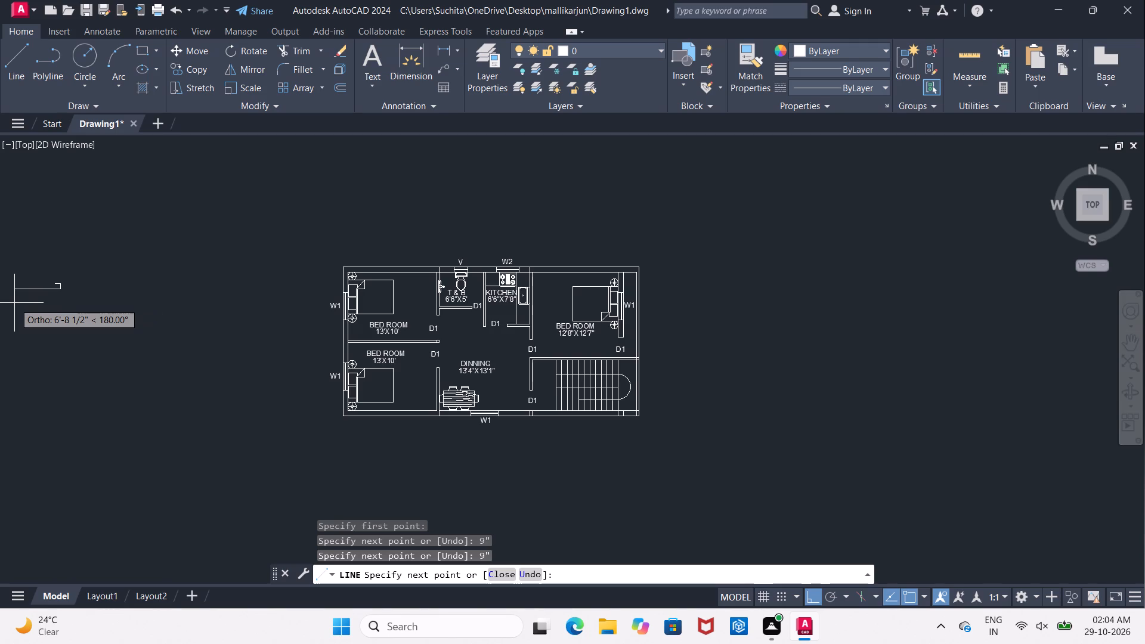
type("9\"")
key("Return")
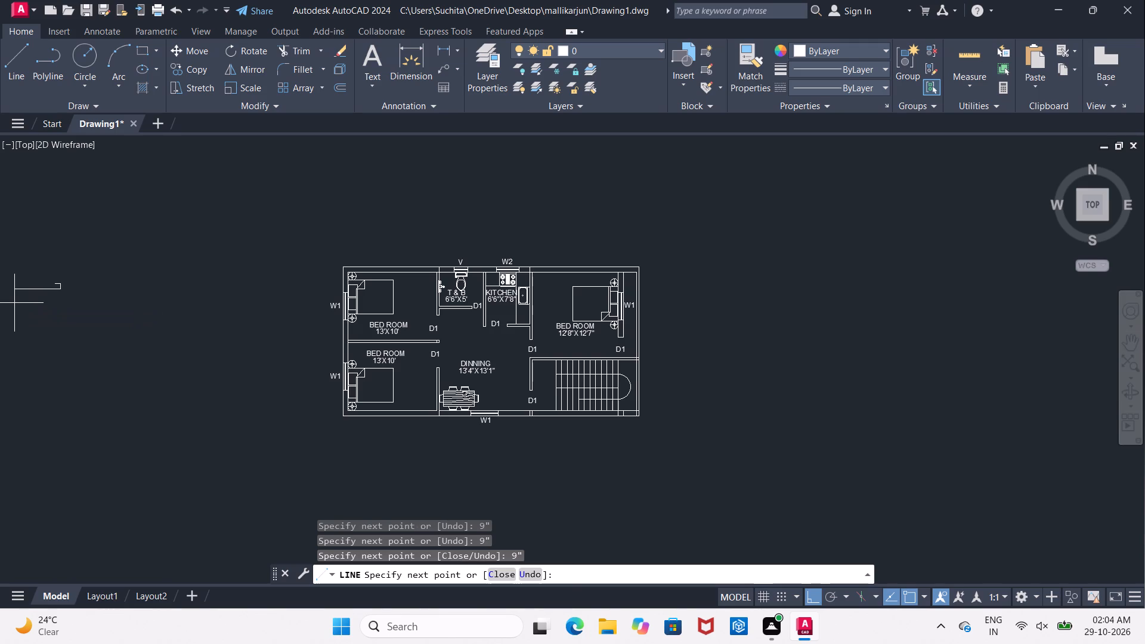
type("9\"")
key("Return")
key("grave")
key("Escape")
key("Escape")
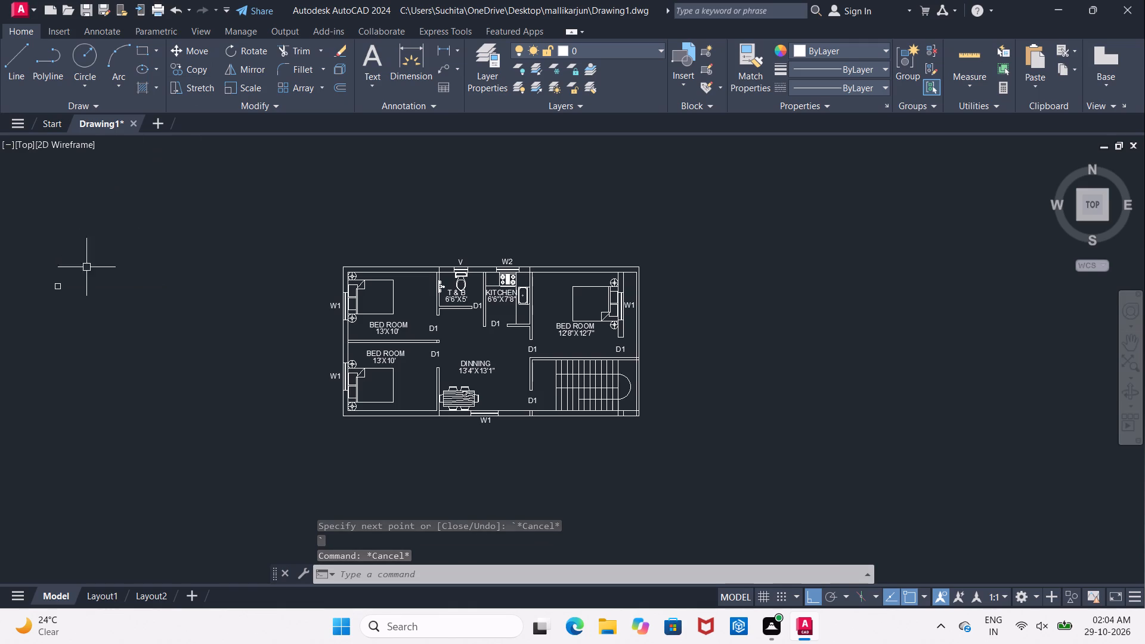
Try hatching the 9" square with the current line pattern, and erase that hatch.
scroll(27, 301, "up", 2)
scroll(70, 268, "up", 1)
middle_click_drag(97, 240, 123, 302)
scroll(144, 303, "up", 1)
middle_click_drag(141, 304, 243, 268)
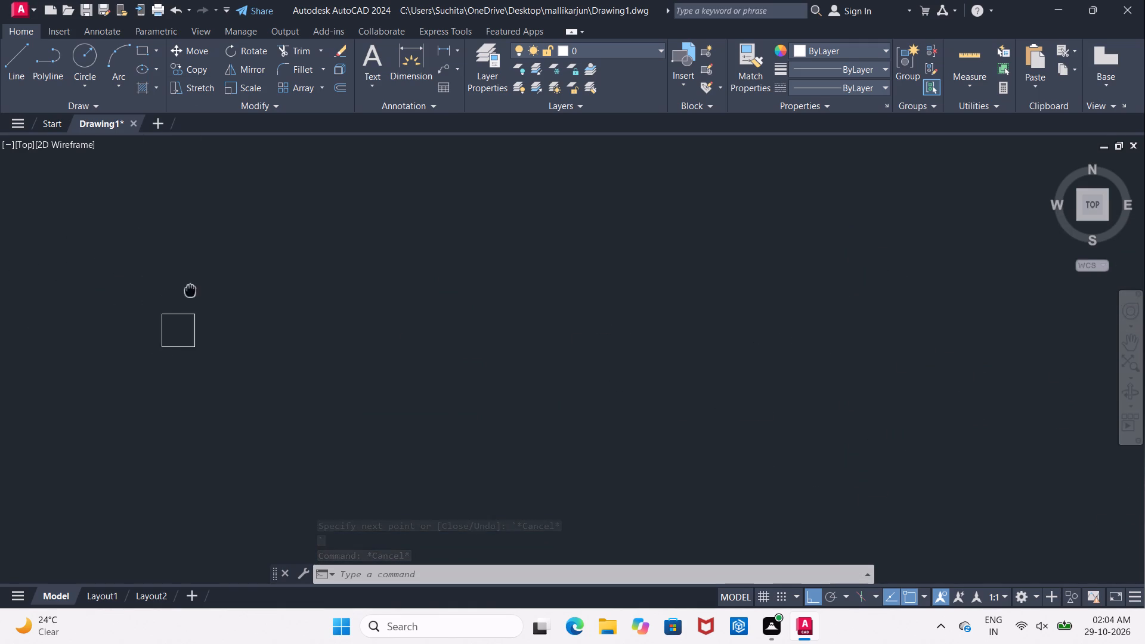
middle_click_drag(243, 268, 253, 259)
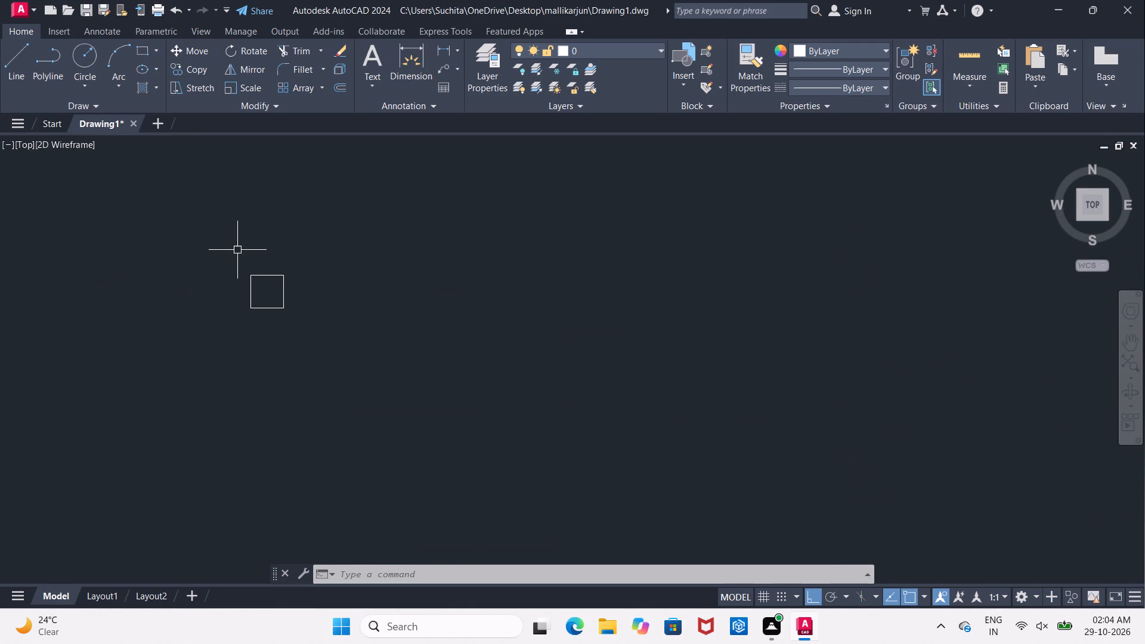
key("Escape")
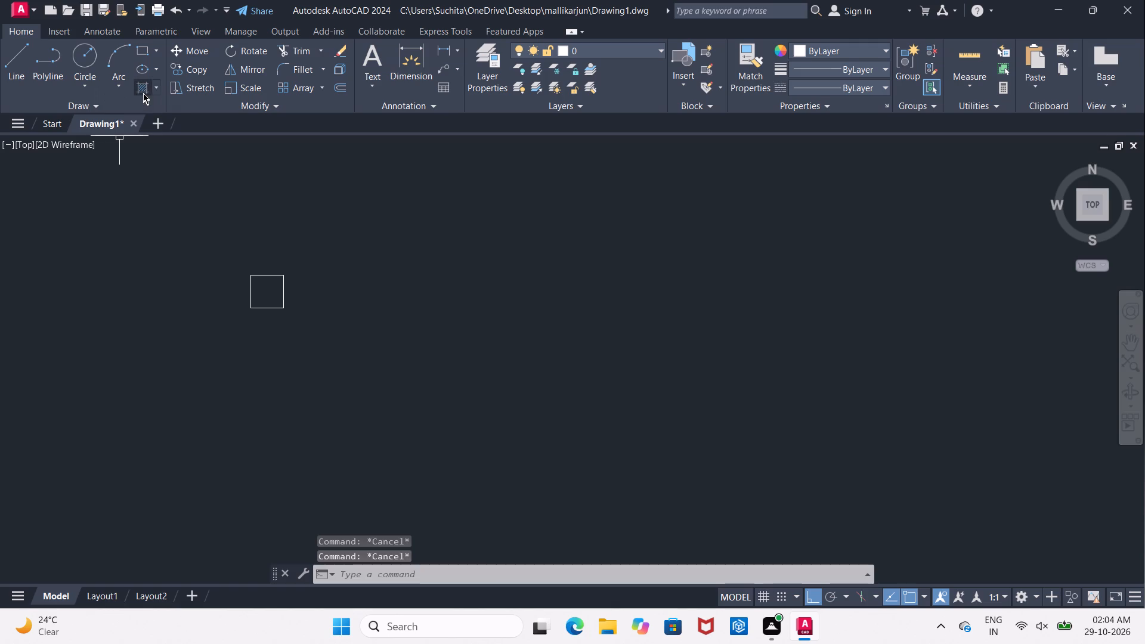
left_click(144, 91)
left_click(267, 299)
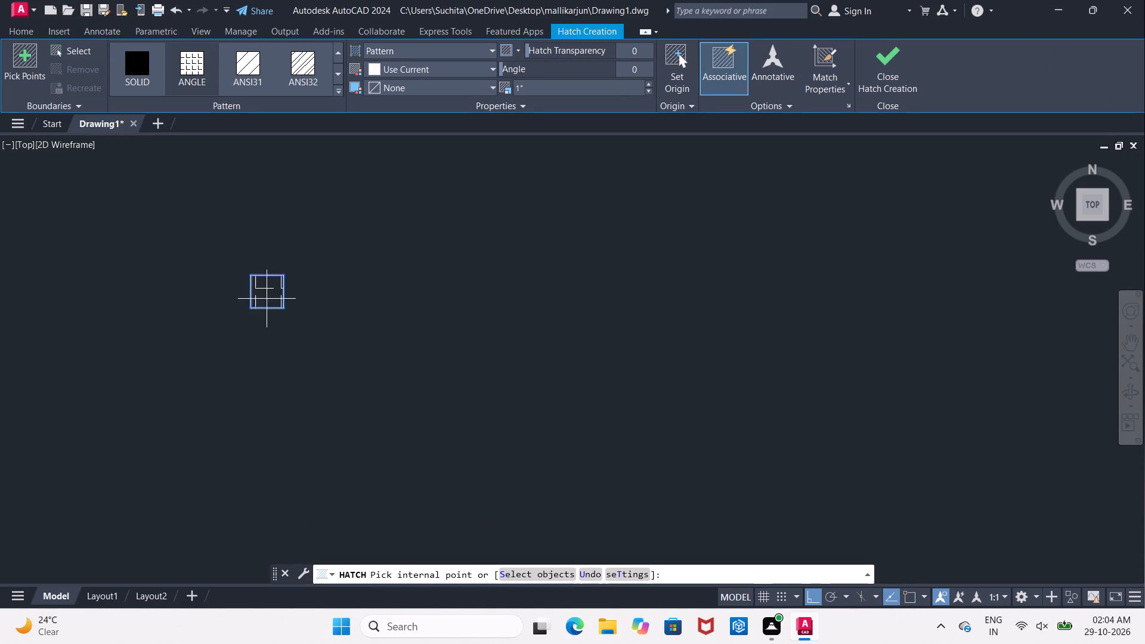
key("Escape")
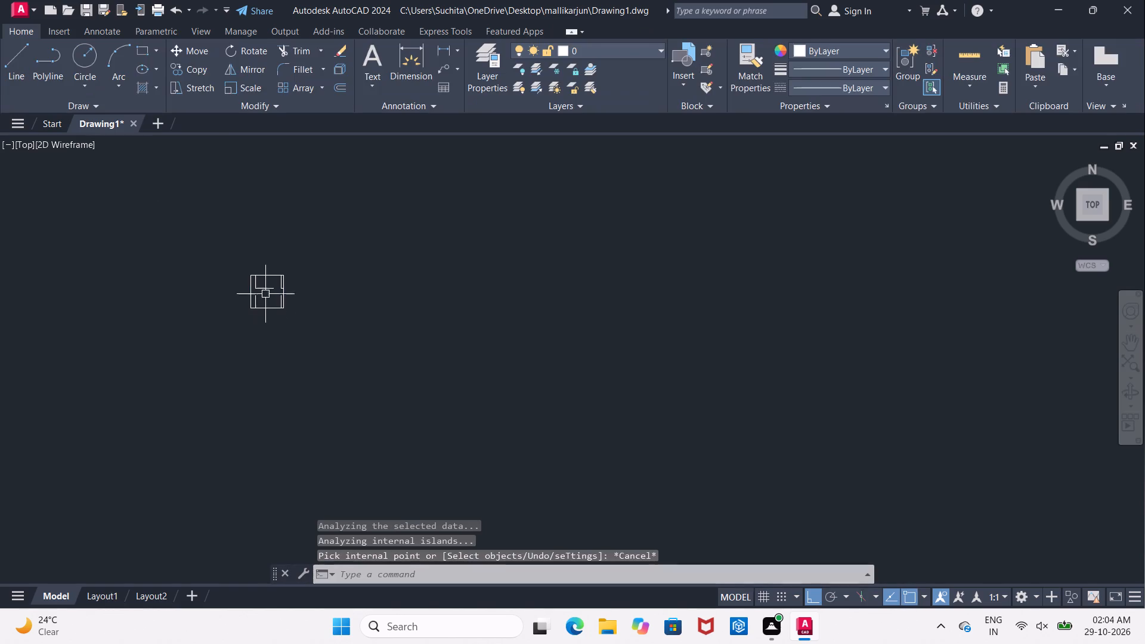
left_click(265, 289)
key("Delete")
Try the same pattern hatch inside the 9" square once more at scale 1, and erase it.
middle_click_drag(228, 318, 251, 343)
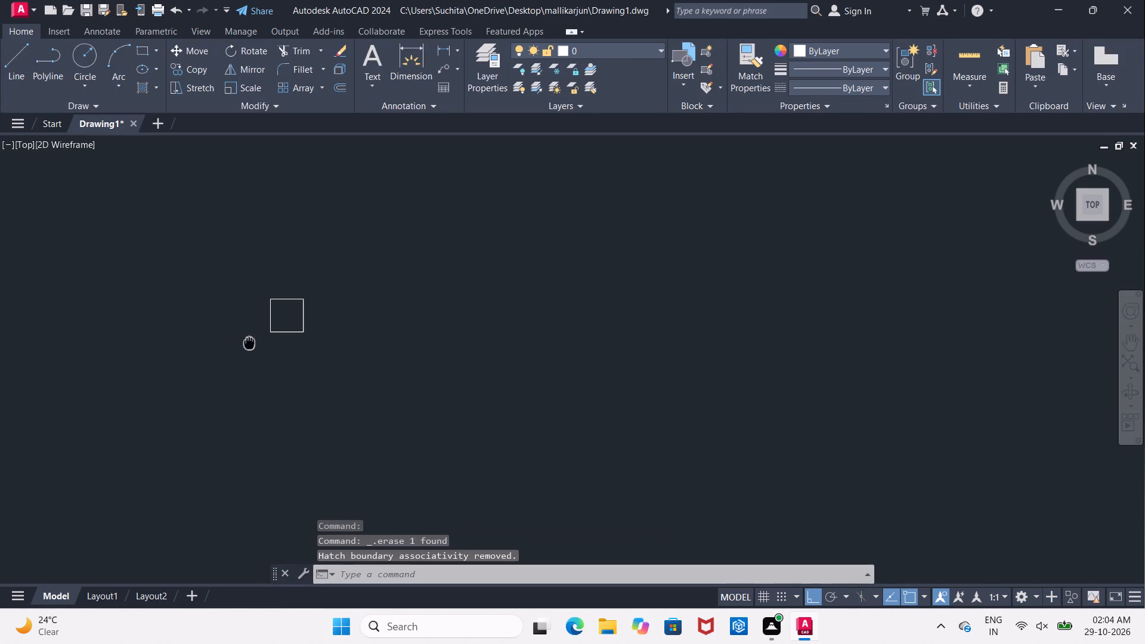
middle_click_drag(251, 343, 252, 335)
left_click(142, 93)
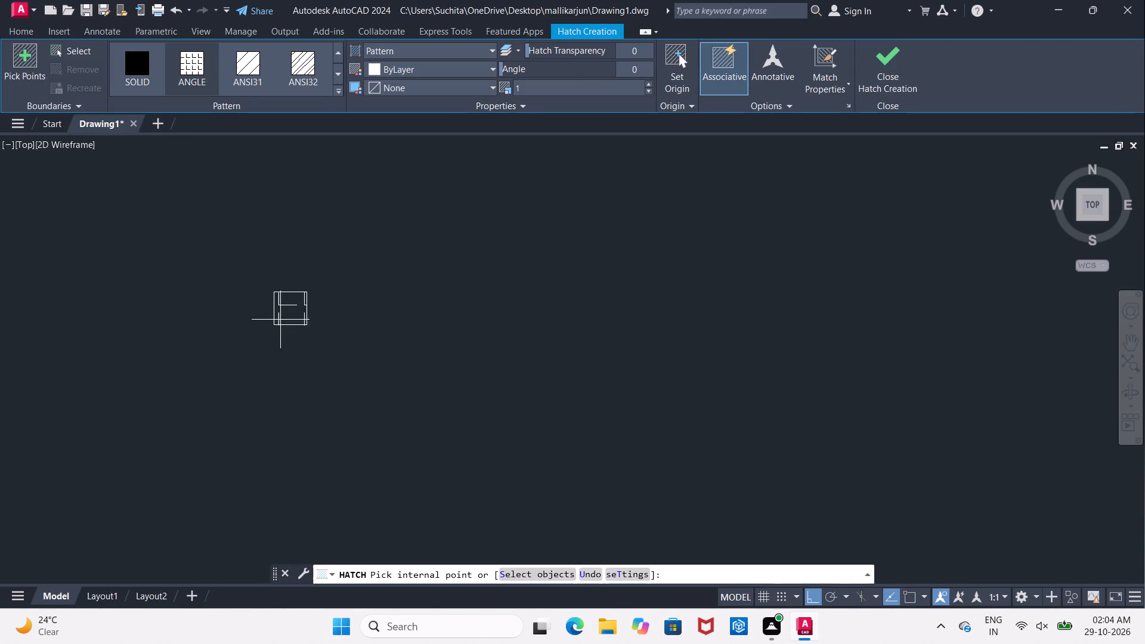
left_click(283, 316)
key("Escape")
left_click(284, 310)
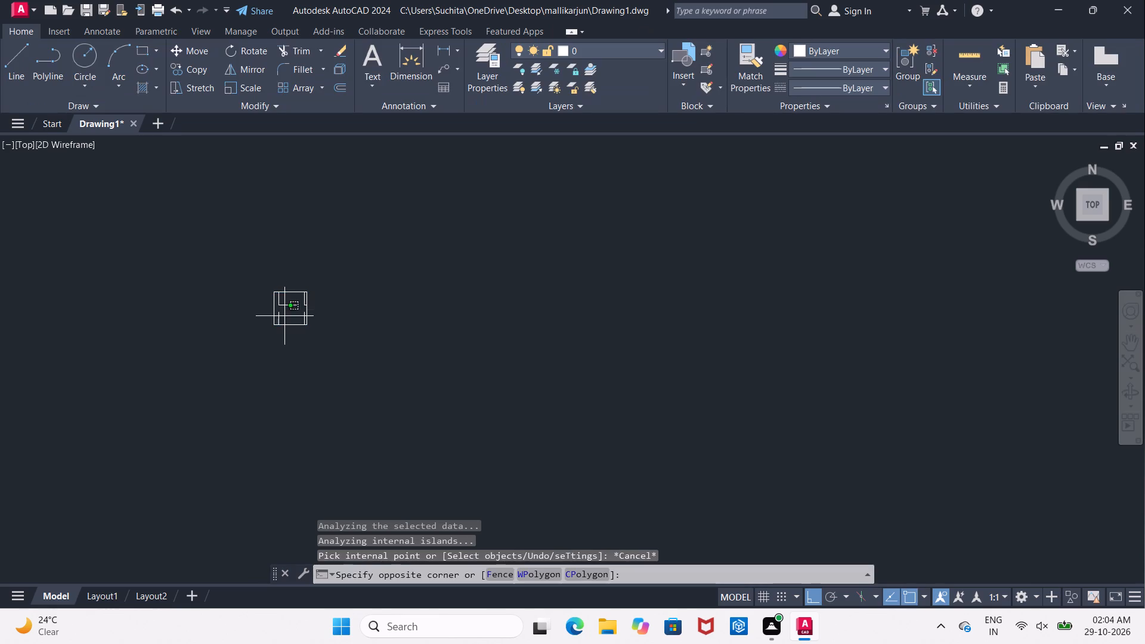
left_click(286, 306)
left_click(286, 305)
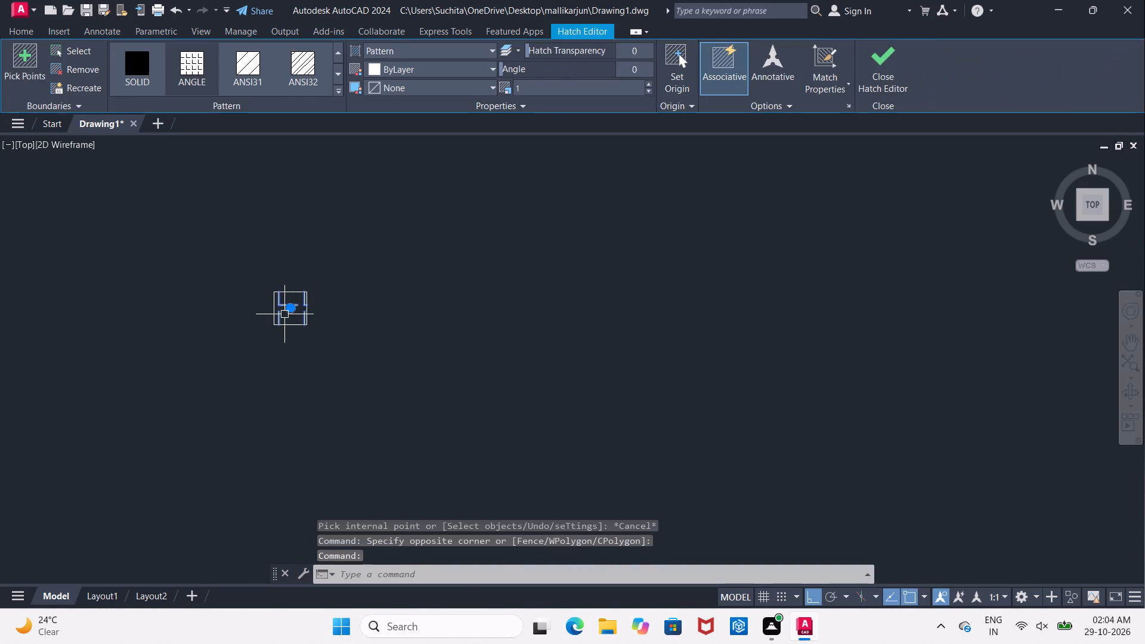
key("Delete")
Fill the 9" square column outline beside the second plan with a Solid hatch.
left_click(141, 85)
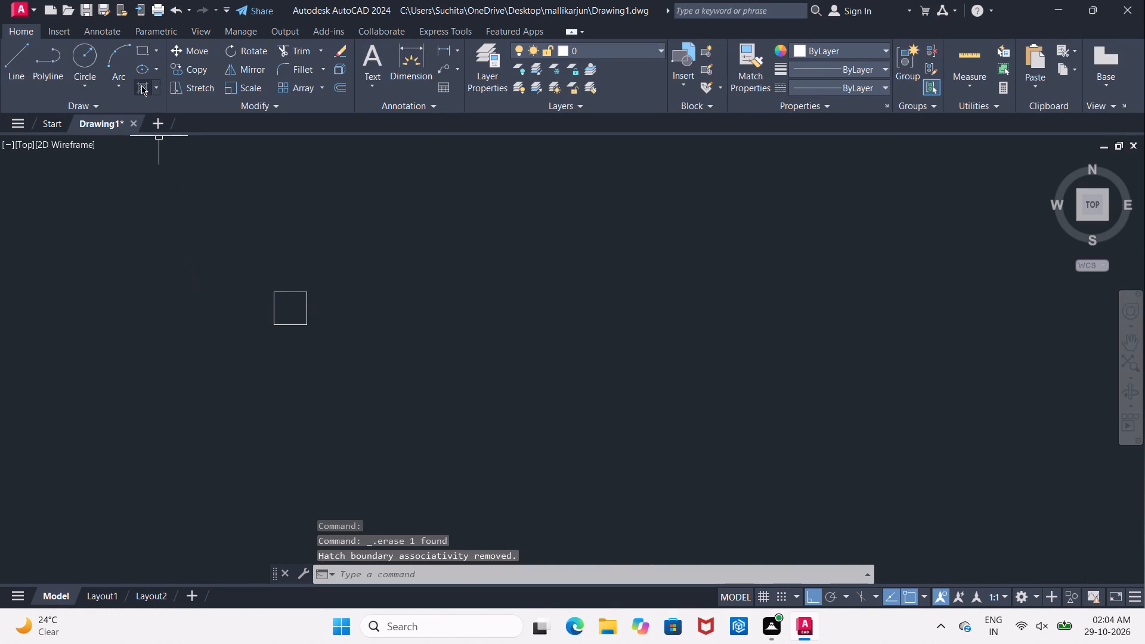
left_click(139, 68)
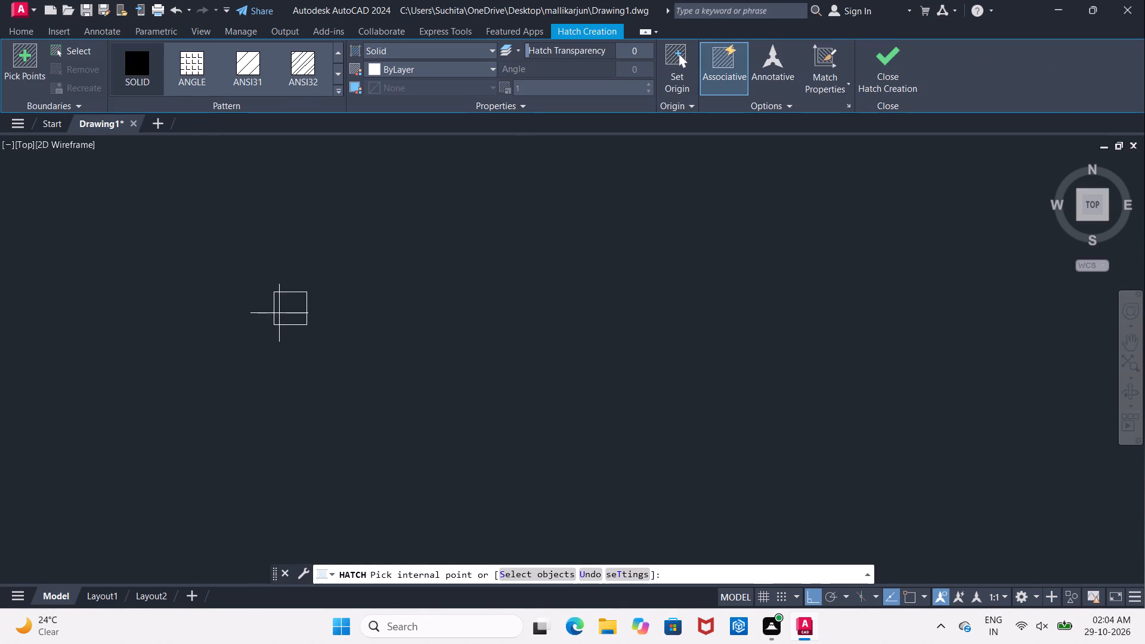
left_click(279, 312)
scroll(282, 313, "down", 3)
middle_click_drag(411, 338, 244, 312)
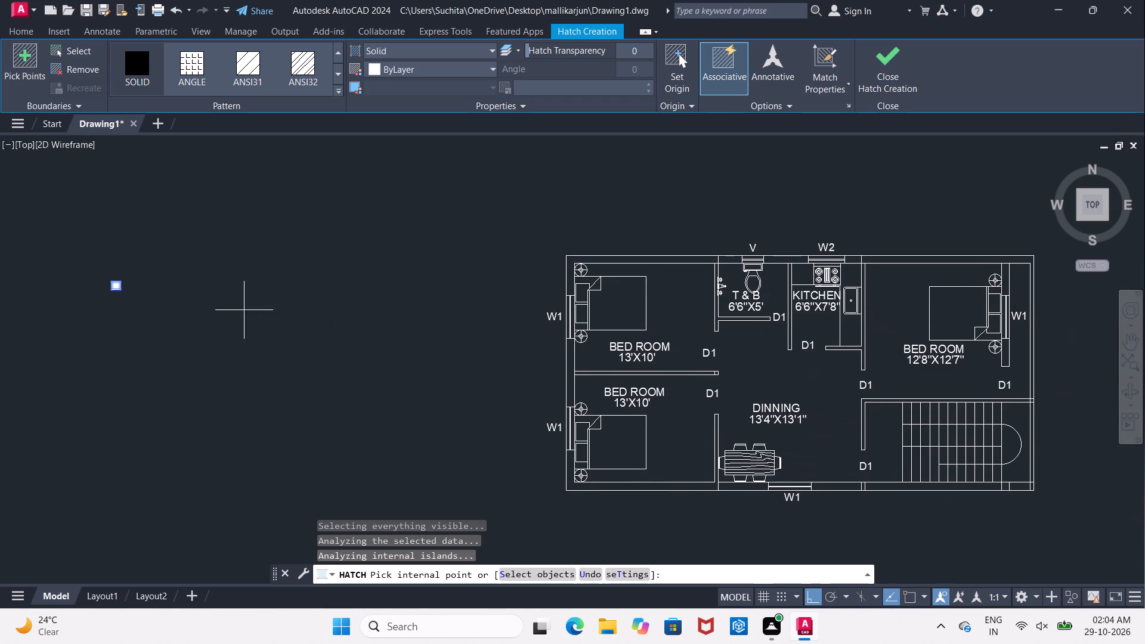
left_click(11, 27)
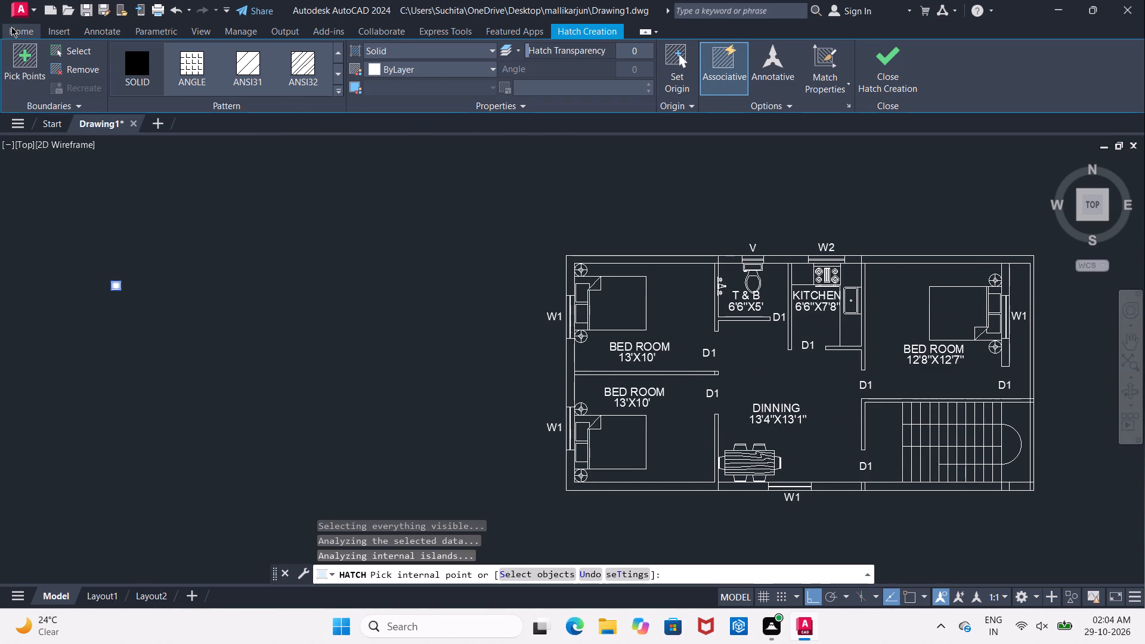
left_click(173, 209)
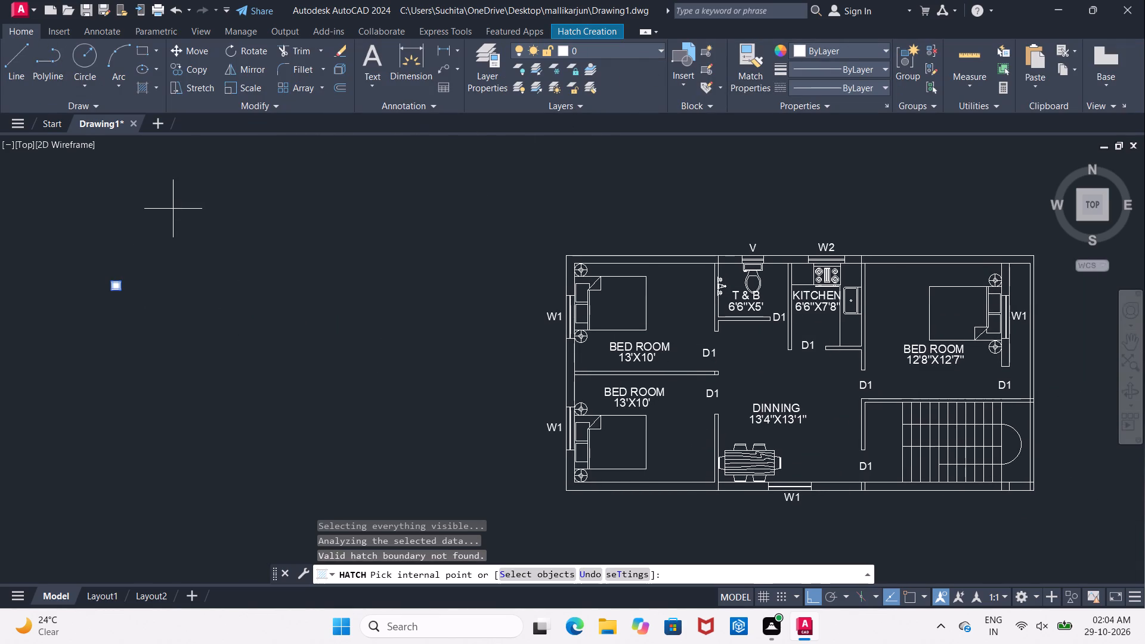
key("Escape")
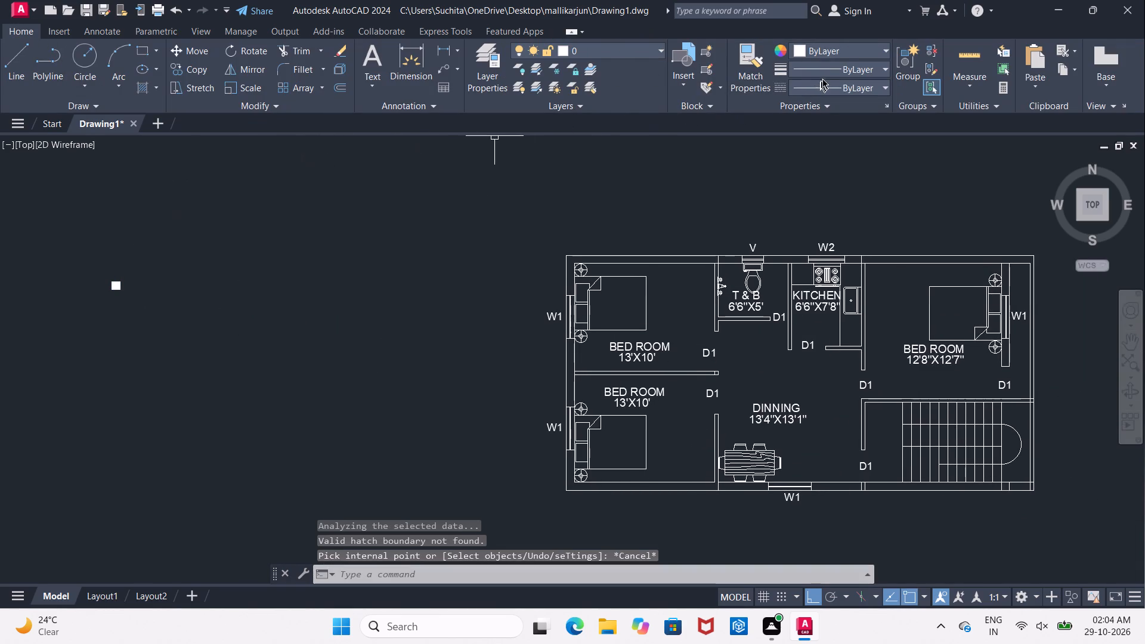
Set the current object colour to Red and draw a short horizontal line near the hatched square as a colour sample.
left_click(846, 47)
left_click(799, 190)
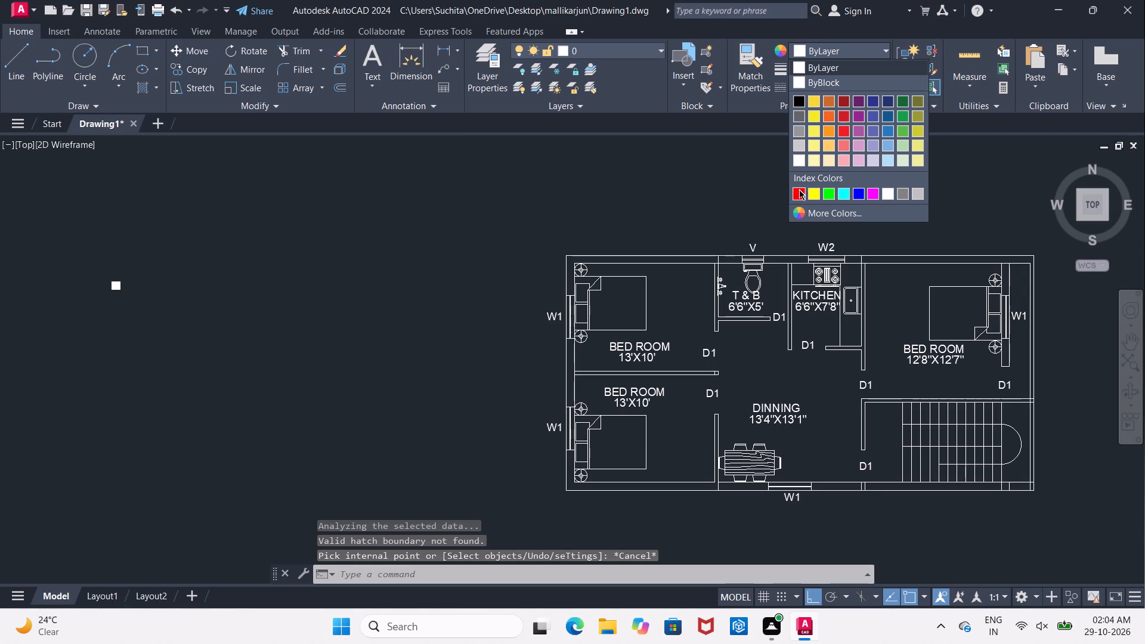
left_click(9, 57)
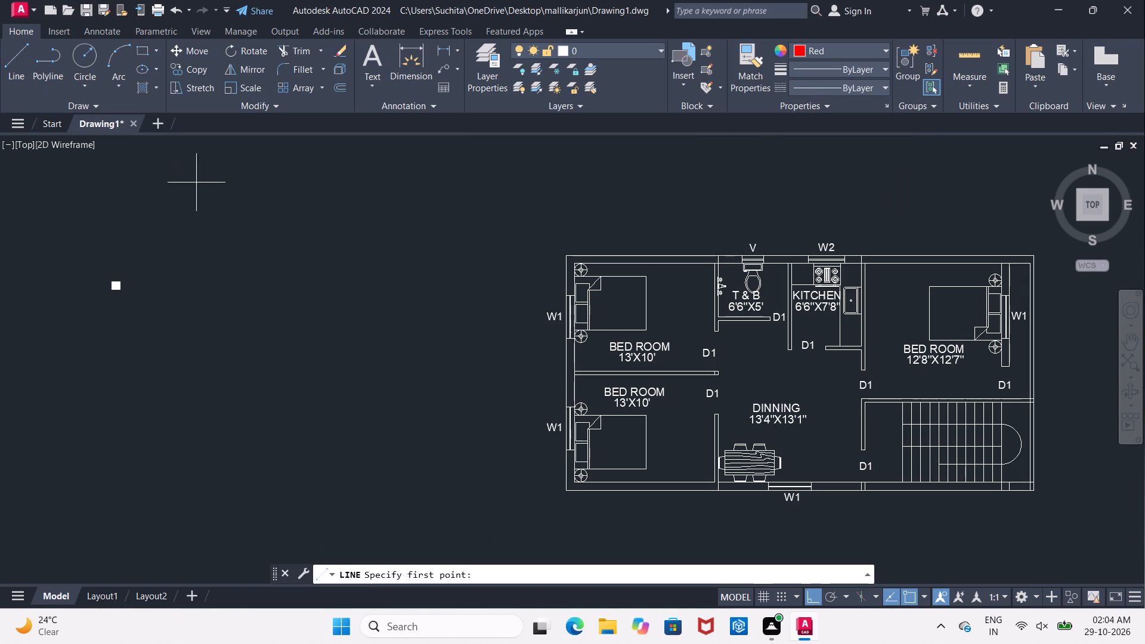
left_click(215, 210)
left_click(256, 222)
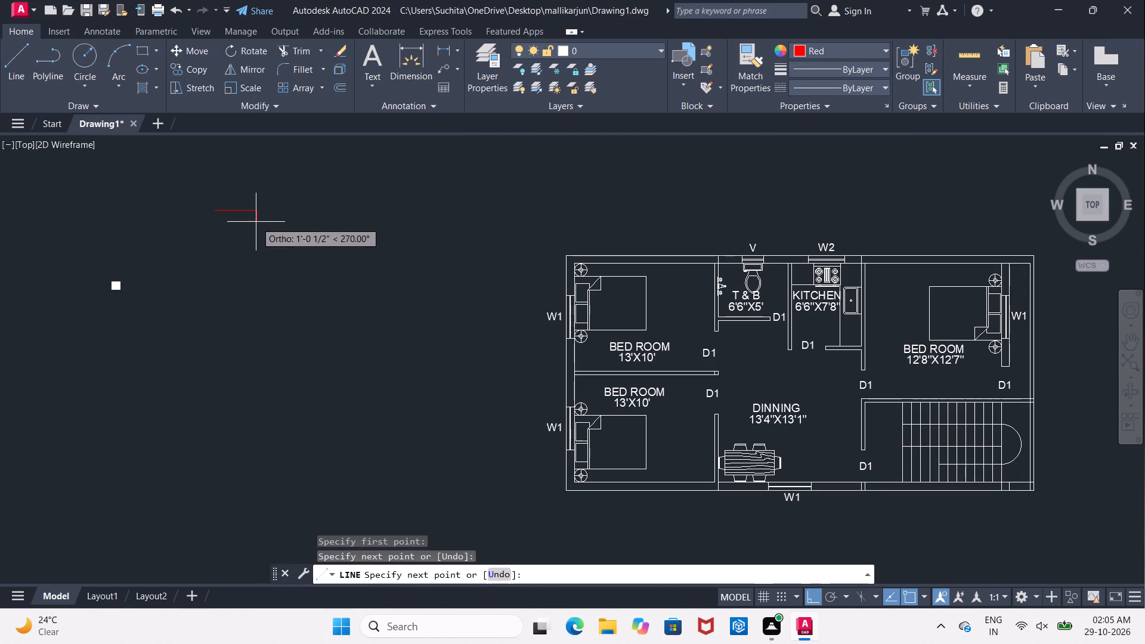
key("Escape")
Match the red sample line's properties onto the 9" square outline and its solid hatch.
left_click(753, 68)
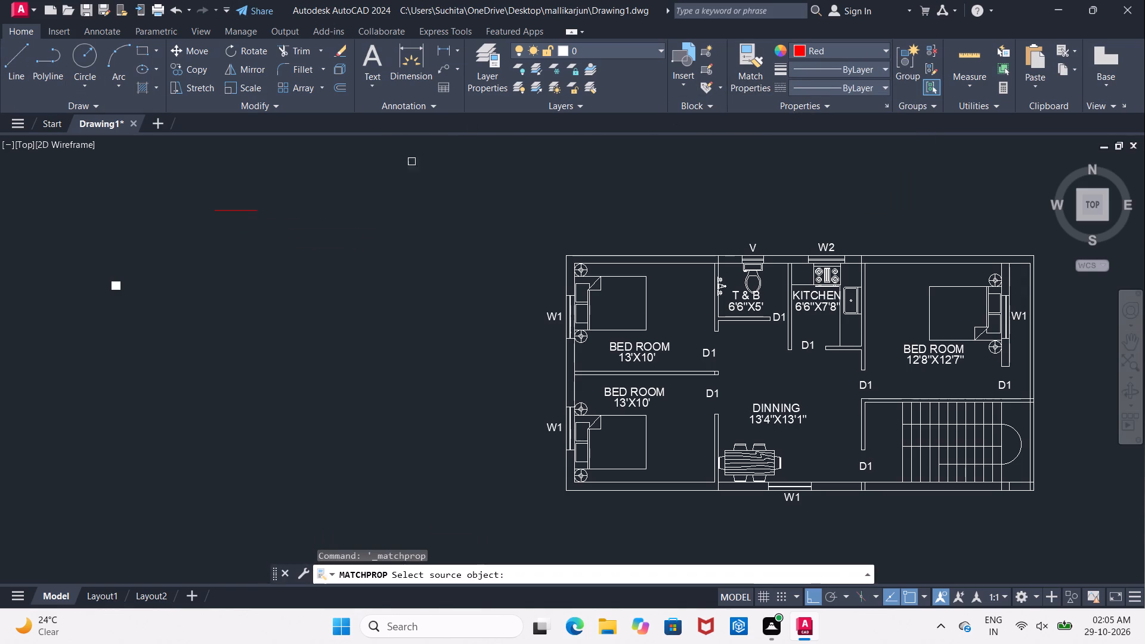
left_click(227, 209)
middle_click_drag(144, 248, 409, 250)
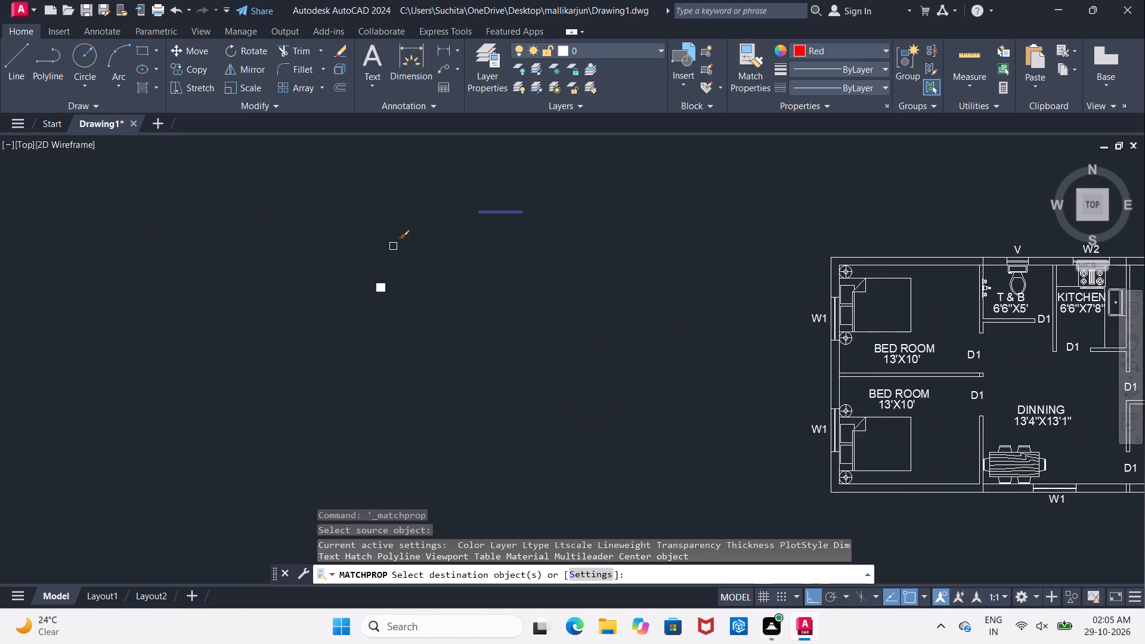
left_click_drag(335, 250, 358, 276)
left_click(434, 315)
middle_click_drag(485, 296, 392, 296)
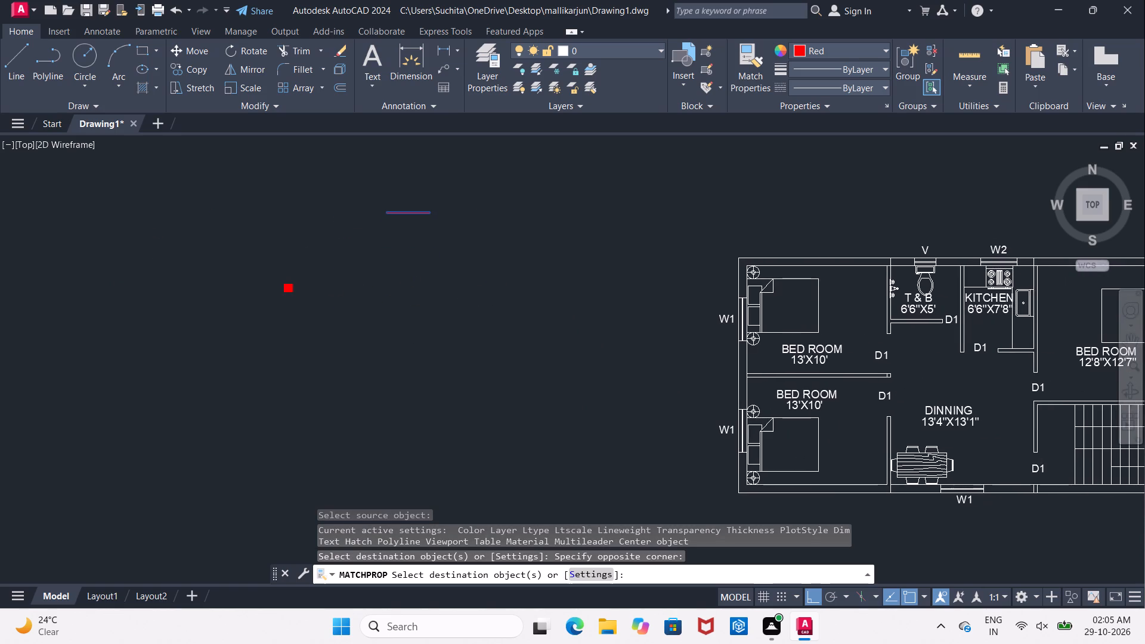
key("Escape")
Erase the red sample line and reset the current object colour to ByLayer.
left_click(415, 209)
left_click(420, 216)
left_click(416, 212)
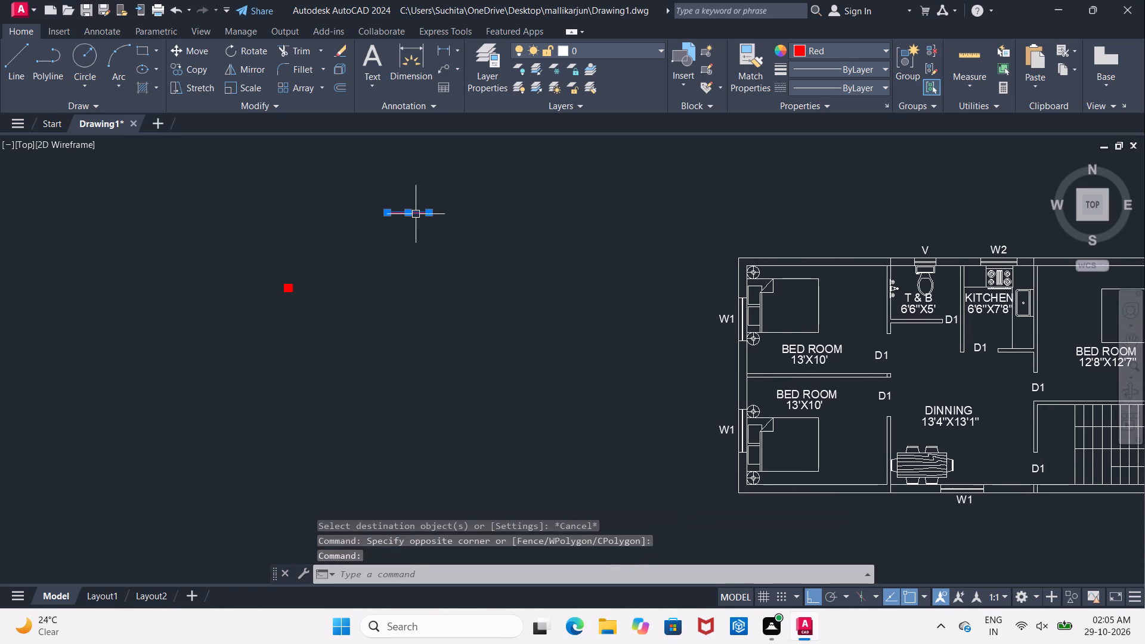
key("Delete")
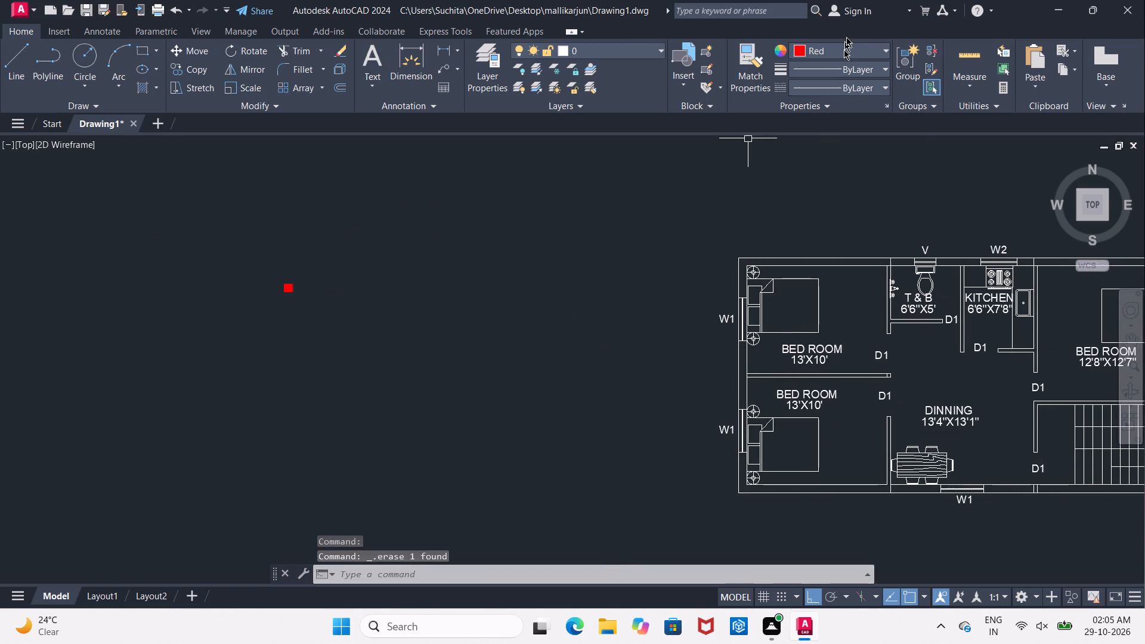
left_click(847, 47)
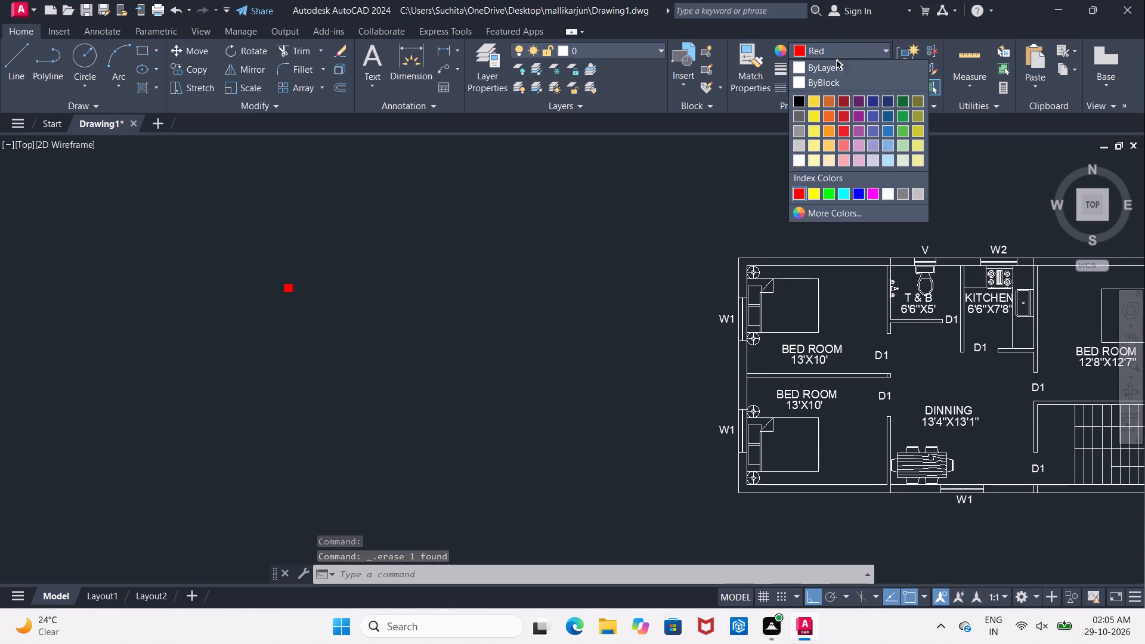
left_click(834, 67)
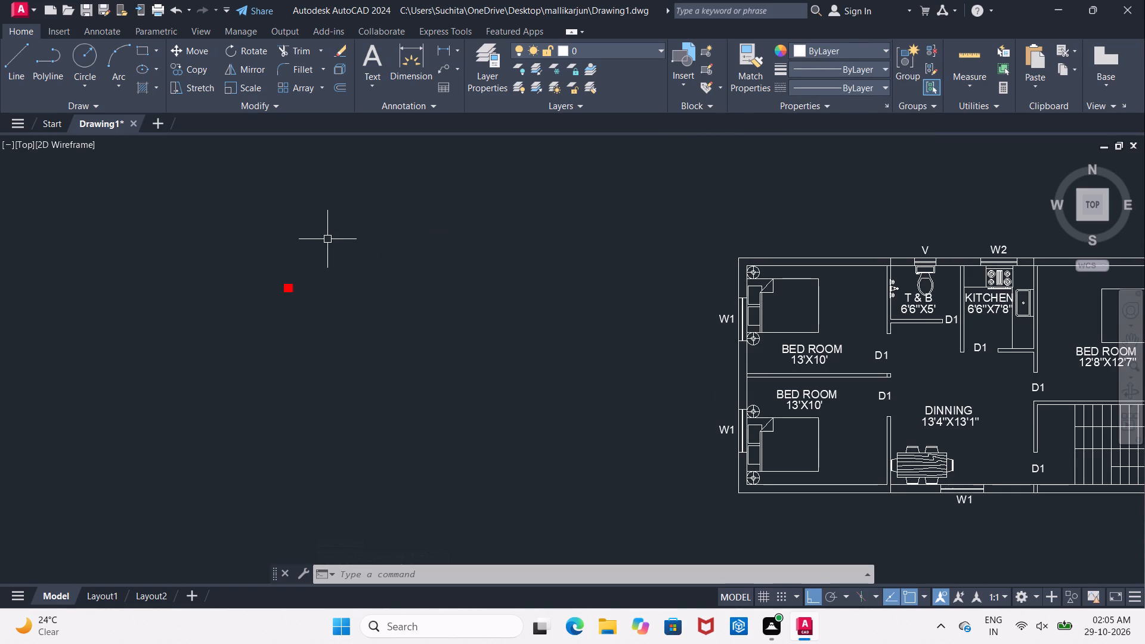
Copy the red column square by its upper-left corner, with Ortho off, onto the second plan's upper-left outer wall corner.
left_click_drag(258, 261, 288, 296)
left_click(333, 338)
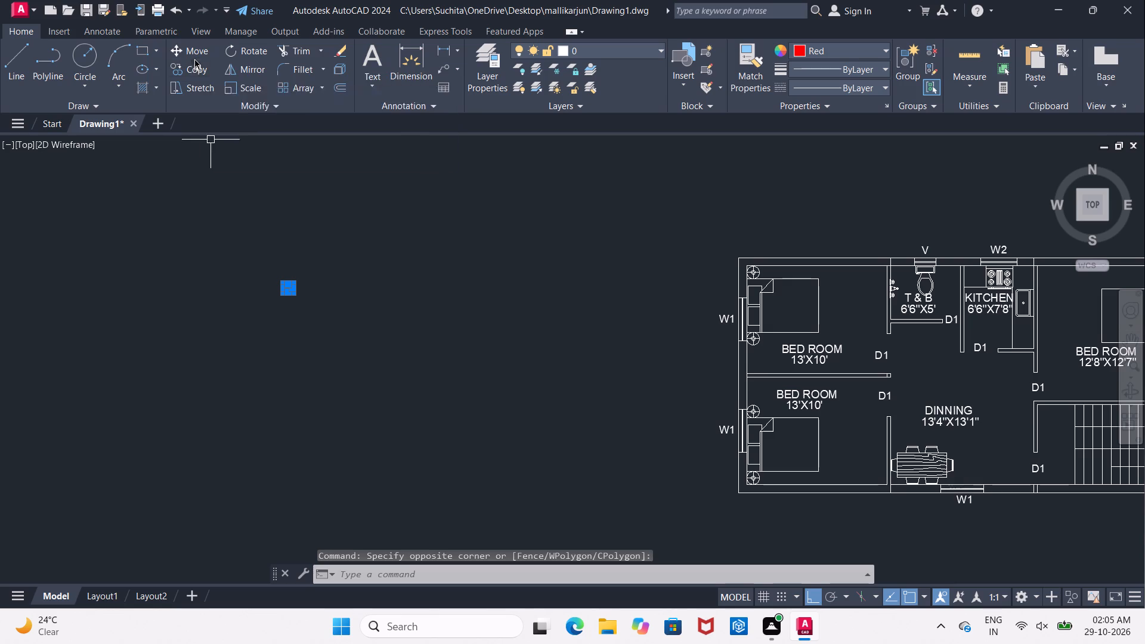
left_click(191, 73)
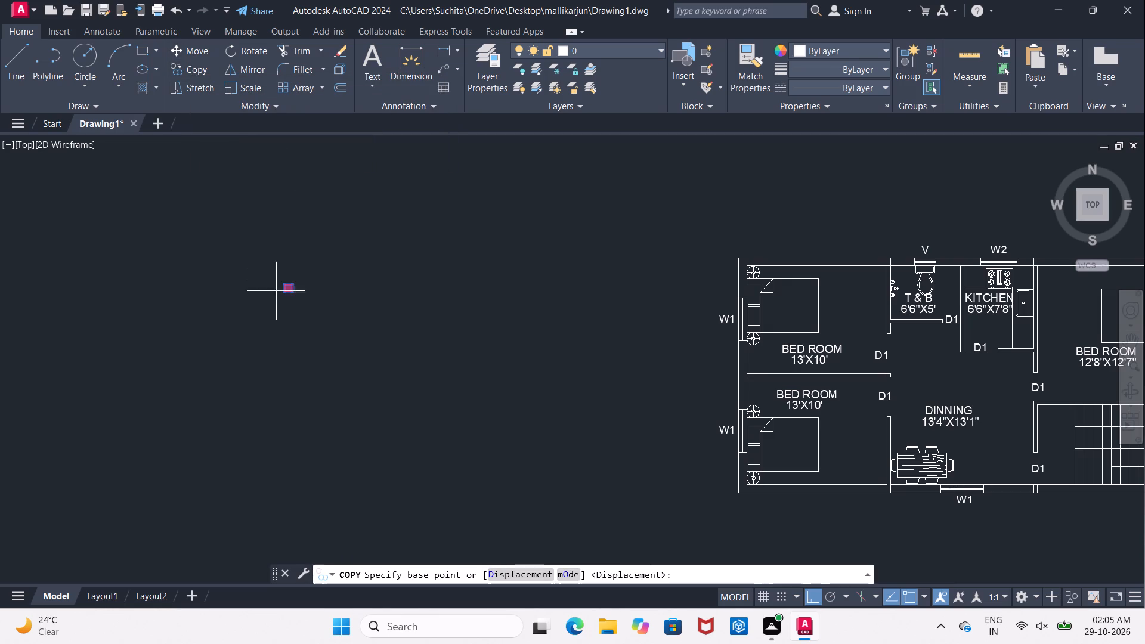
scroll(277, 292, "up", 3)
left_click(298, 274)
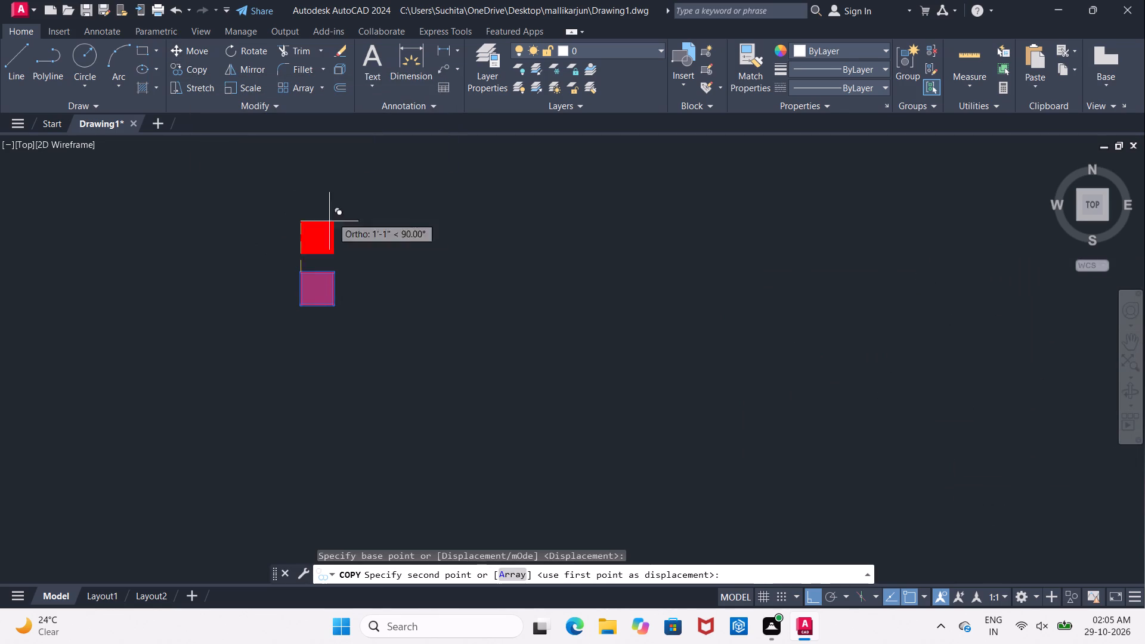
left_click(812, 593)
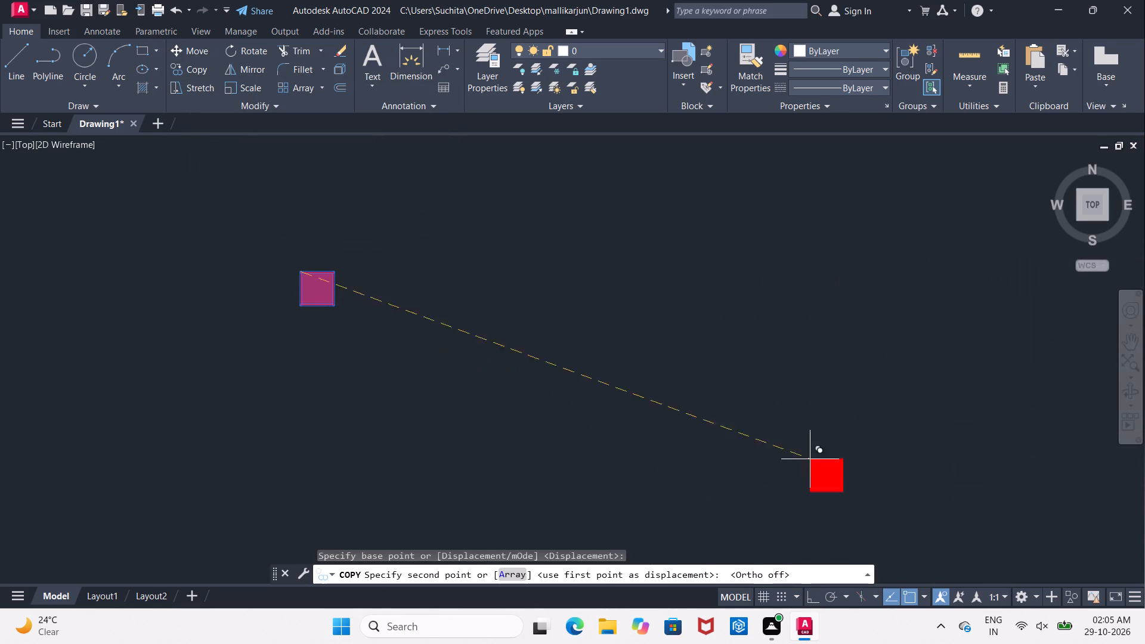
middle_click_drag(527, 312, 287, 284)
middle_click_drag(555, 265, 139, 252)
scroll(78, 243, "down", 3)
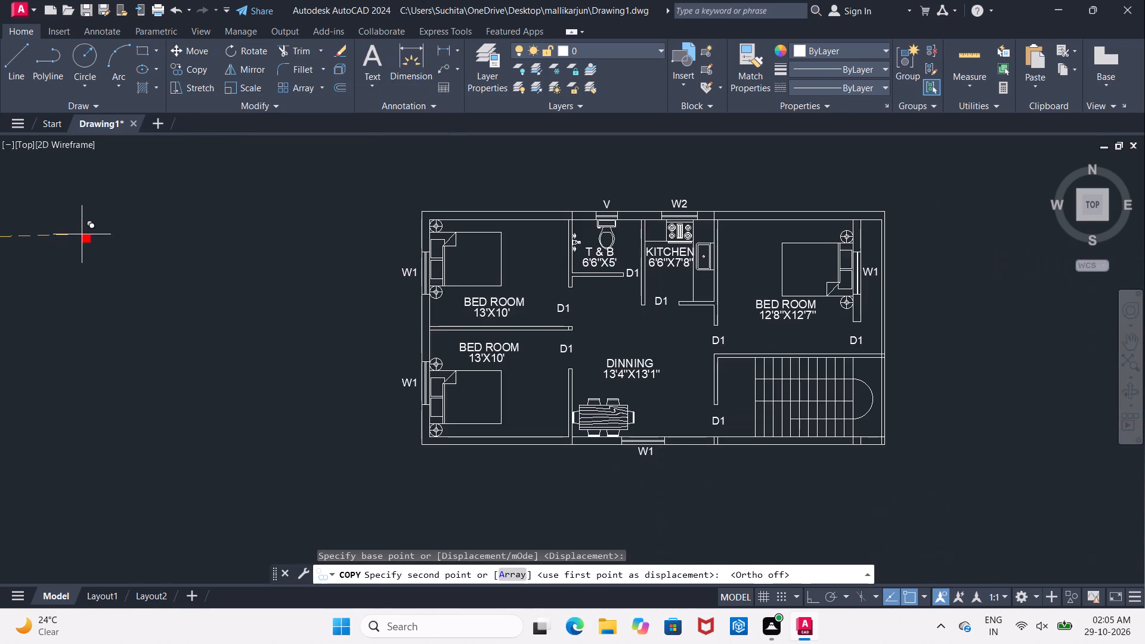
scroll(135, 234, "down", 1)
scroll(325, 229, "up", 6)
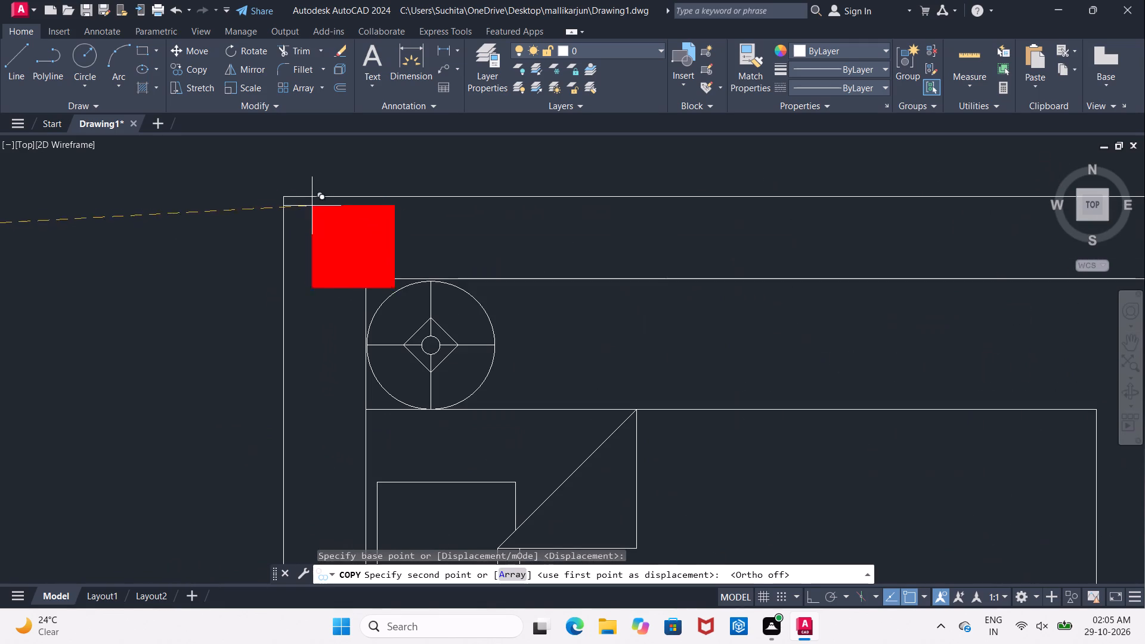
left_click(286, 200)
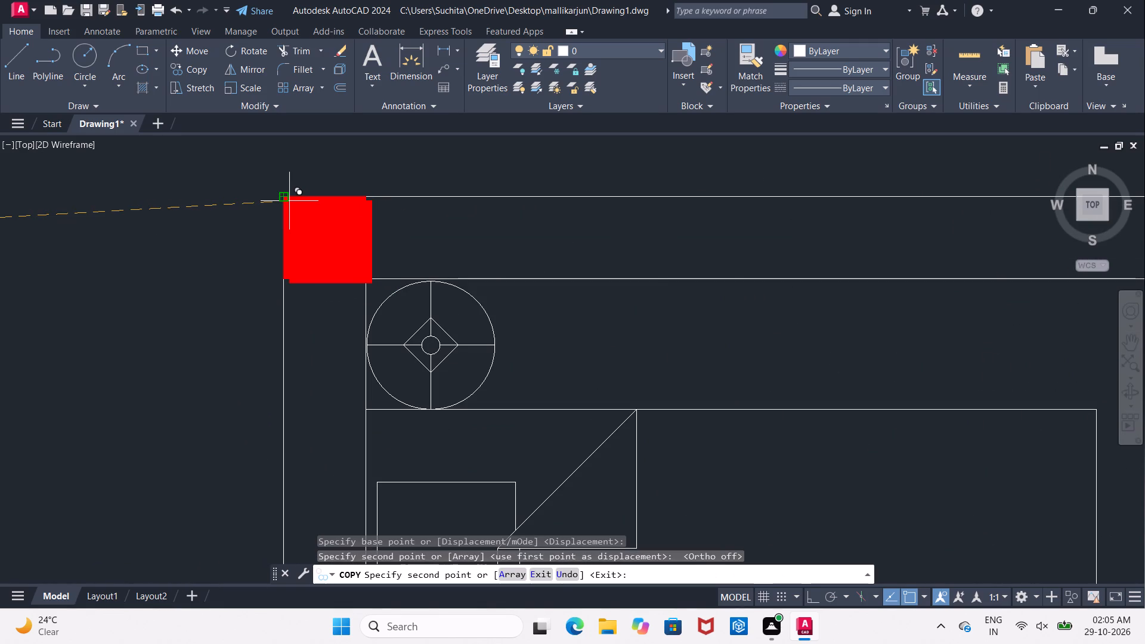
Place another copy of the red column near the plan's lower-left corner and move it exactly onto that outer wall corner.
scroll(240, 164, "down", 3)
middle_click_drag(259, 366, 227, 150)
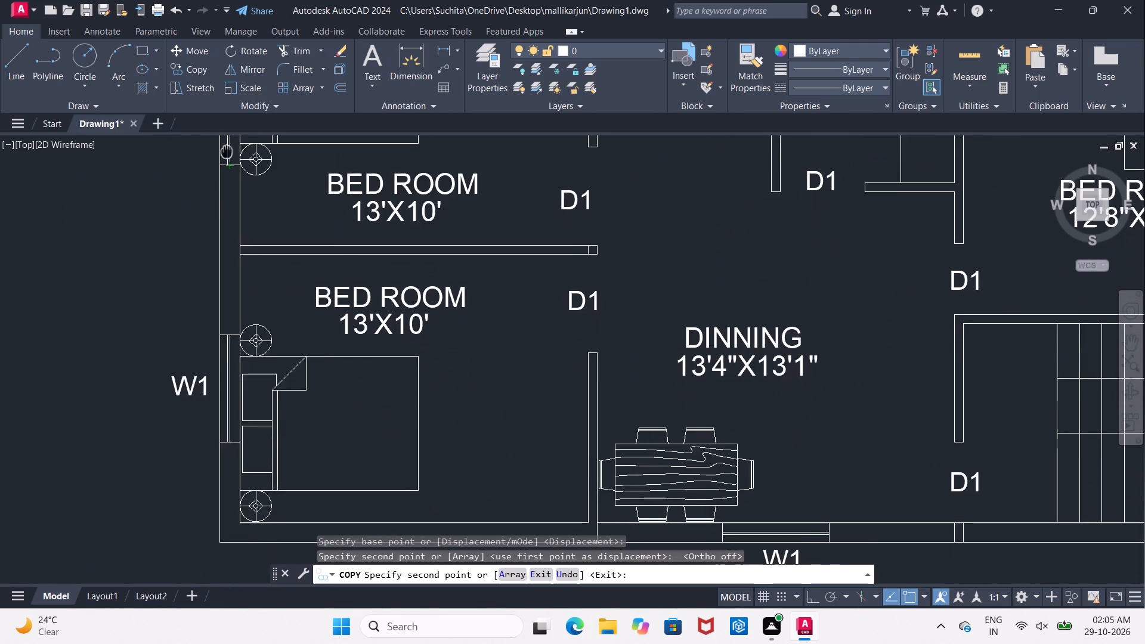
middle_click_drag(222, 420, 220, 219)
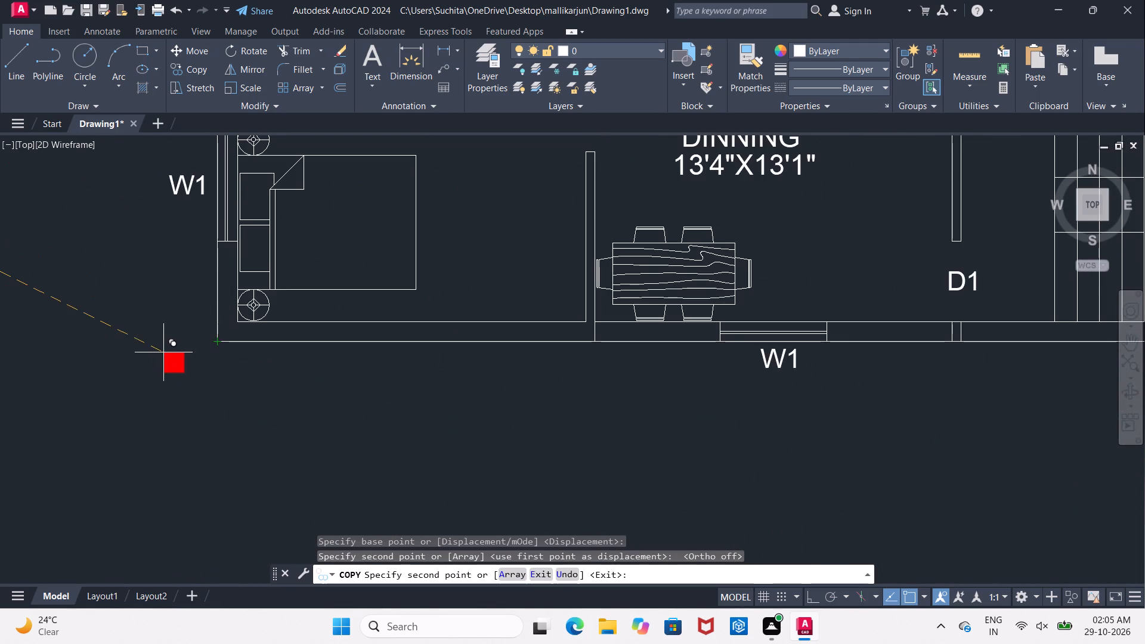
left_click(165, 352)
key("Escape")
left_click_drag(149, 341, 156, 348)
left_click(196, 379)
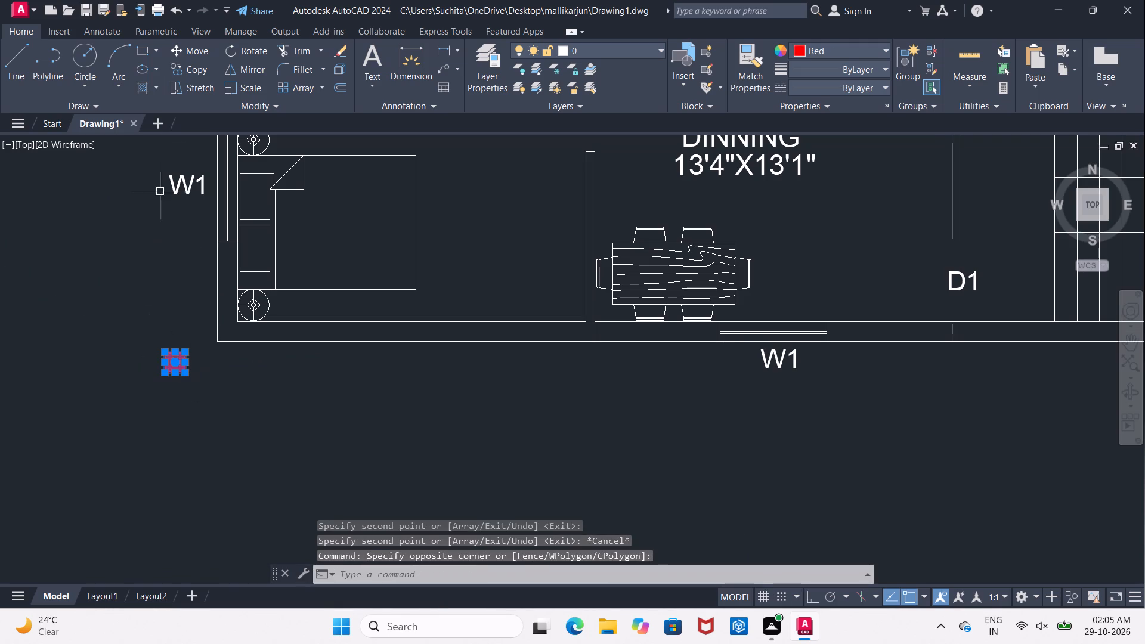
left_click(188, 51)
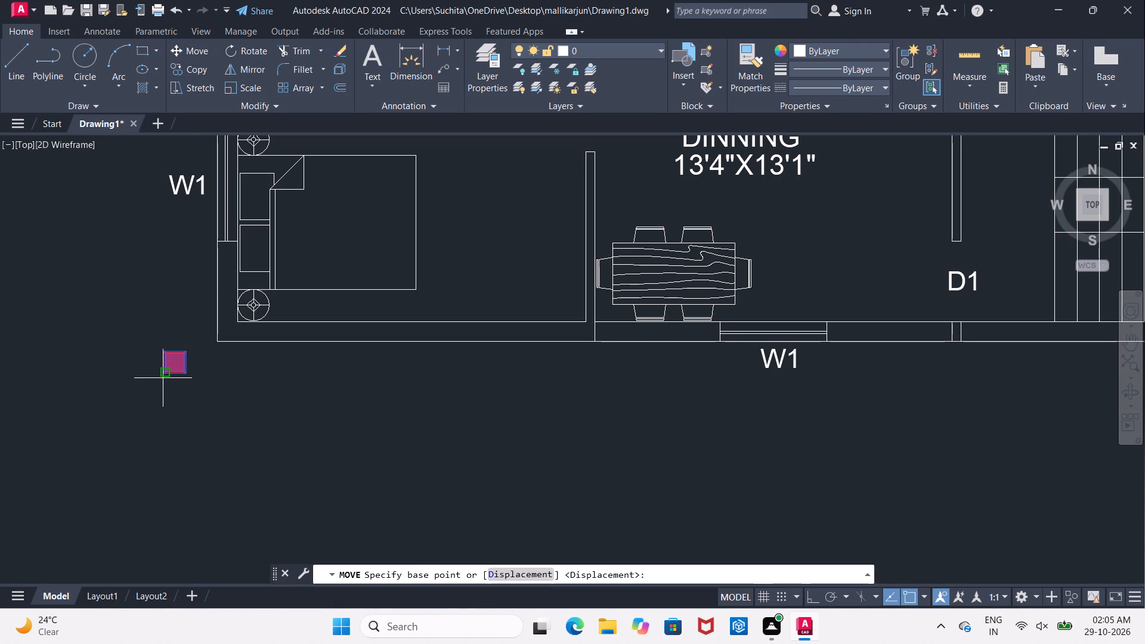
left_click(163, 378)
left_click(218, 336)
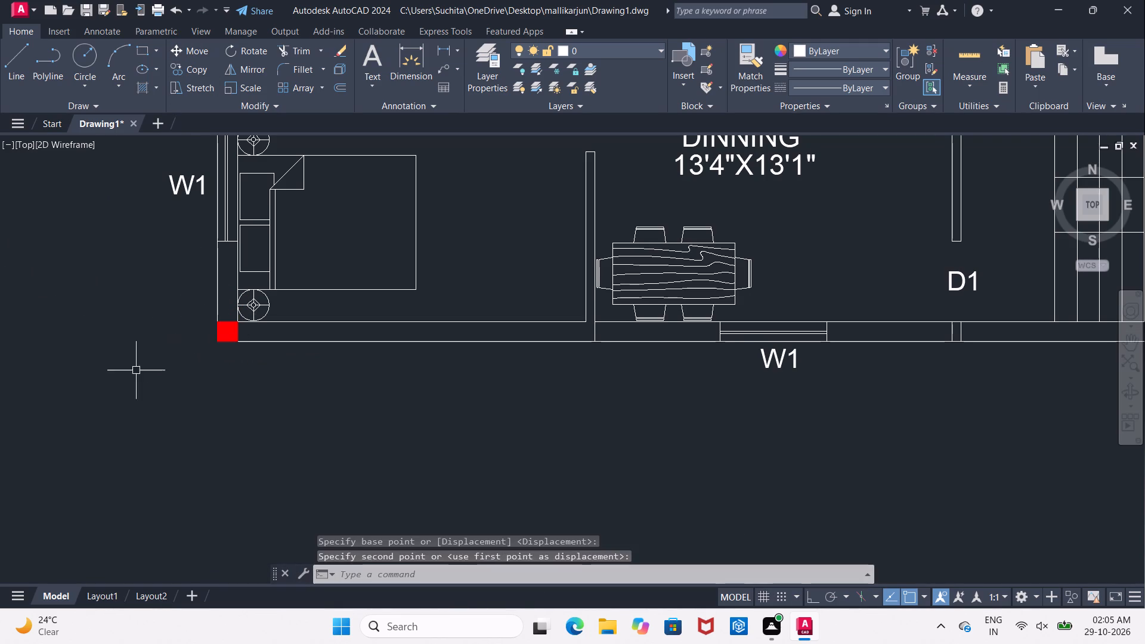
Extend the upper line of the partition between the two 13'X10' bedrooms to the outer face of the exterior wall.
middle_click_drag(236, 383, 177, 448)
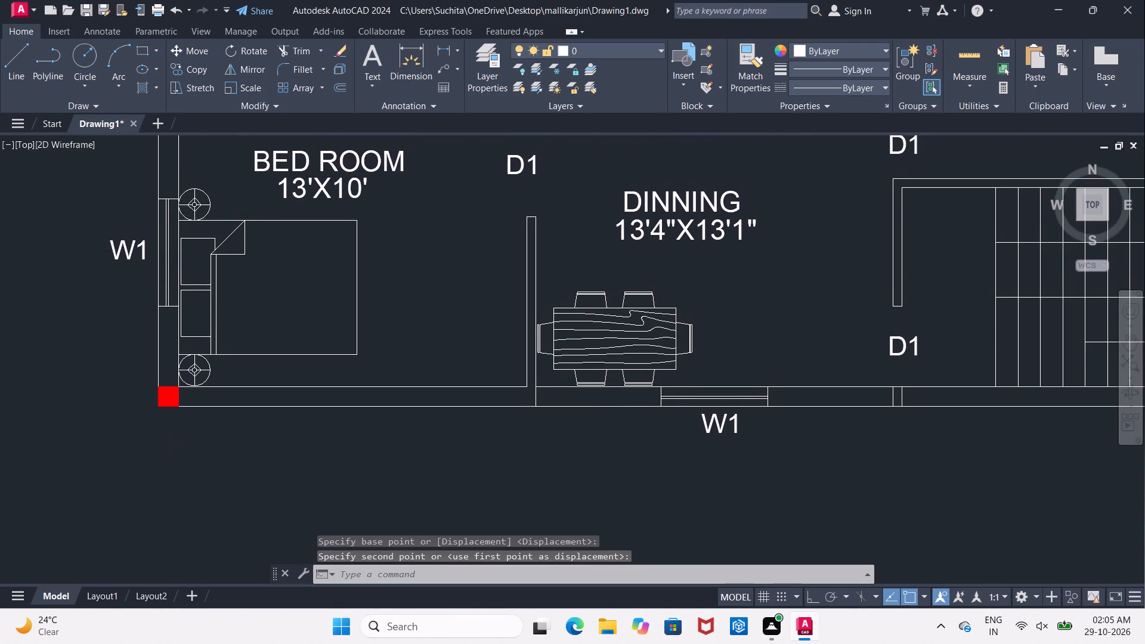
scroll(177, 448, "down", 2)
scroll(190, 319, "up", 3)
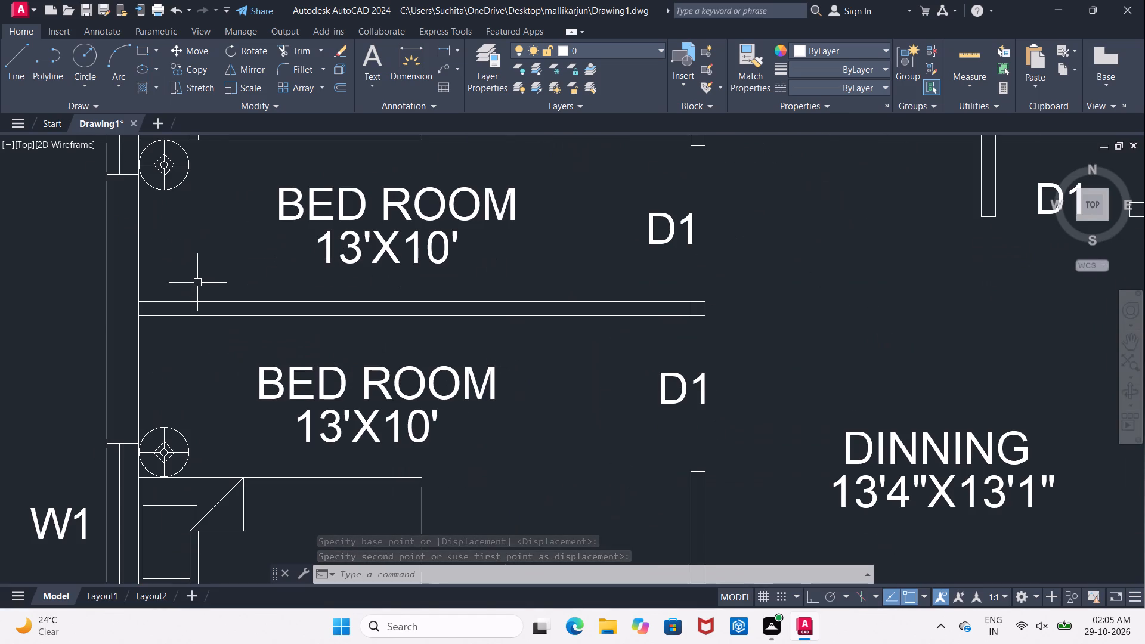
key("Escape")
type("EX")
key("space")
key("space")
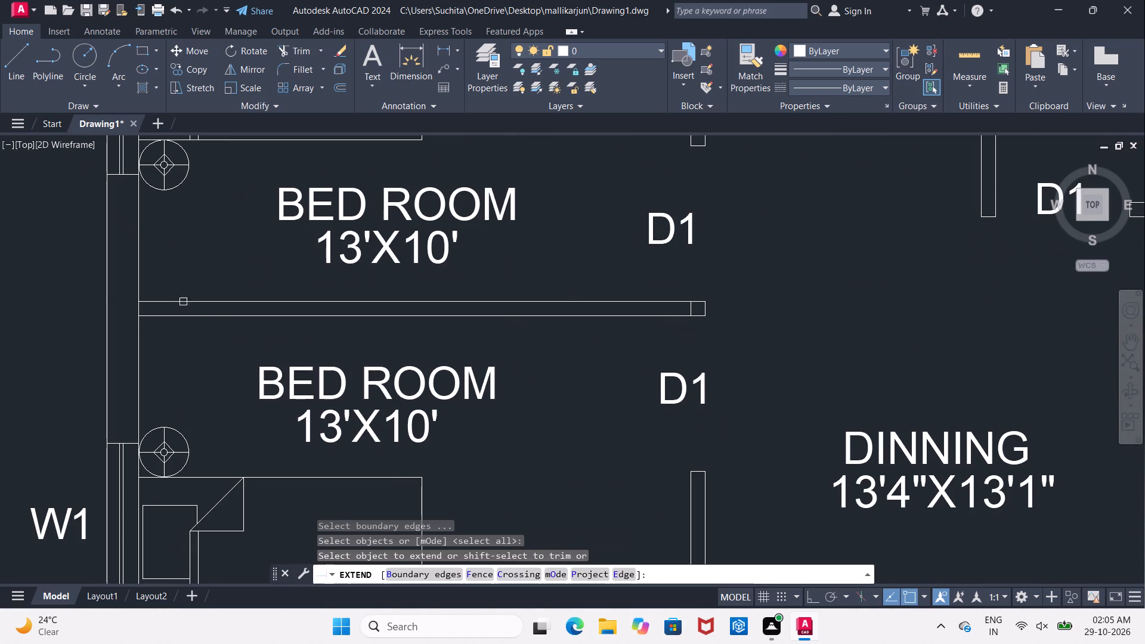
left_click(172, 301)
key("Escape")
Copy the plan's lower-left red column by its upper-right corner onto the junction of the bedroom partition's upper line with the exterior wall's inner face.
scroll(183, 287, "down", 3)
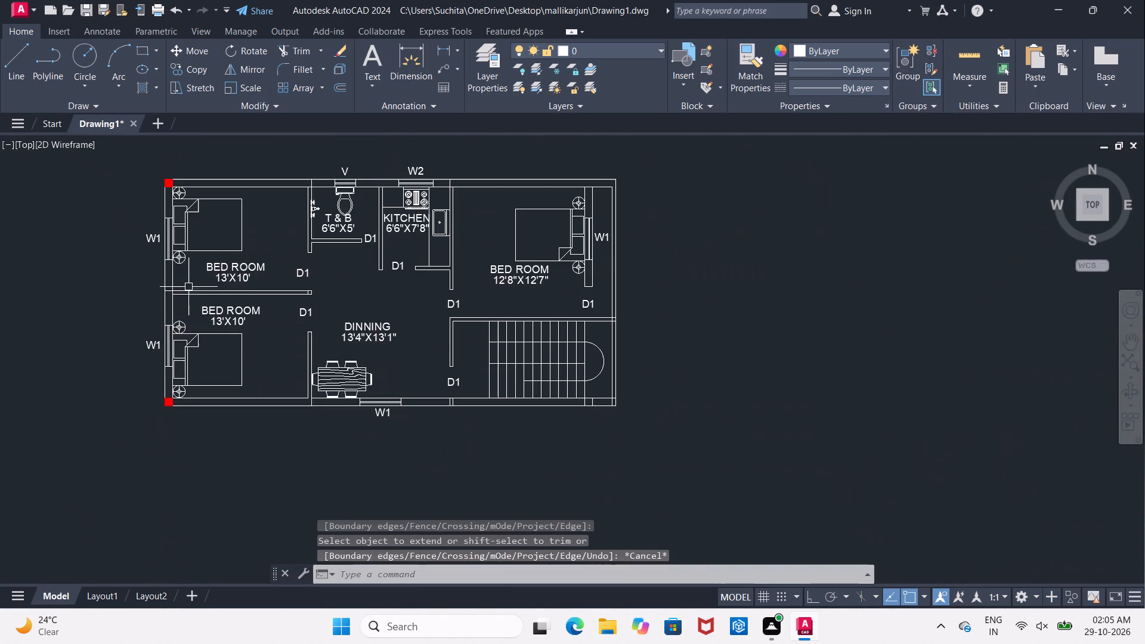
scroll(191, 300, "down", 1)
middle_click_drag(138, 371, 174, 339)
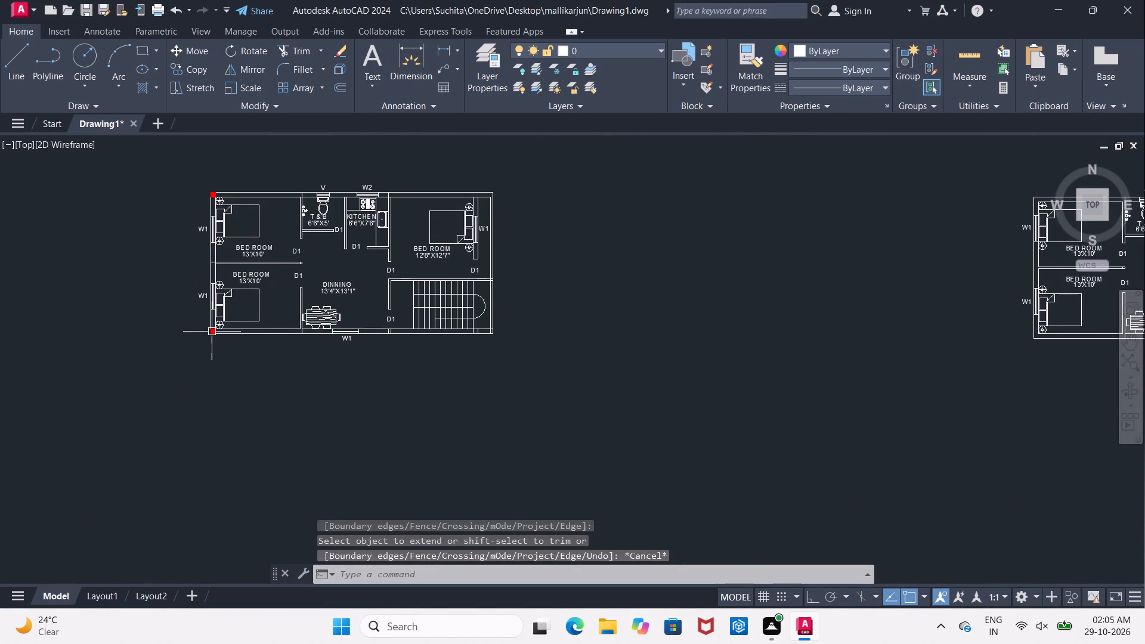
scroll(208, 320, "up", 3)
scroll(206, 369, "up", 2)
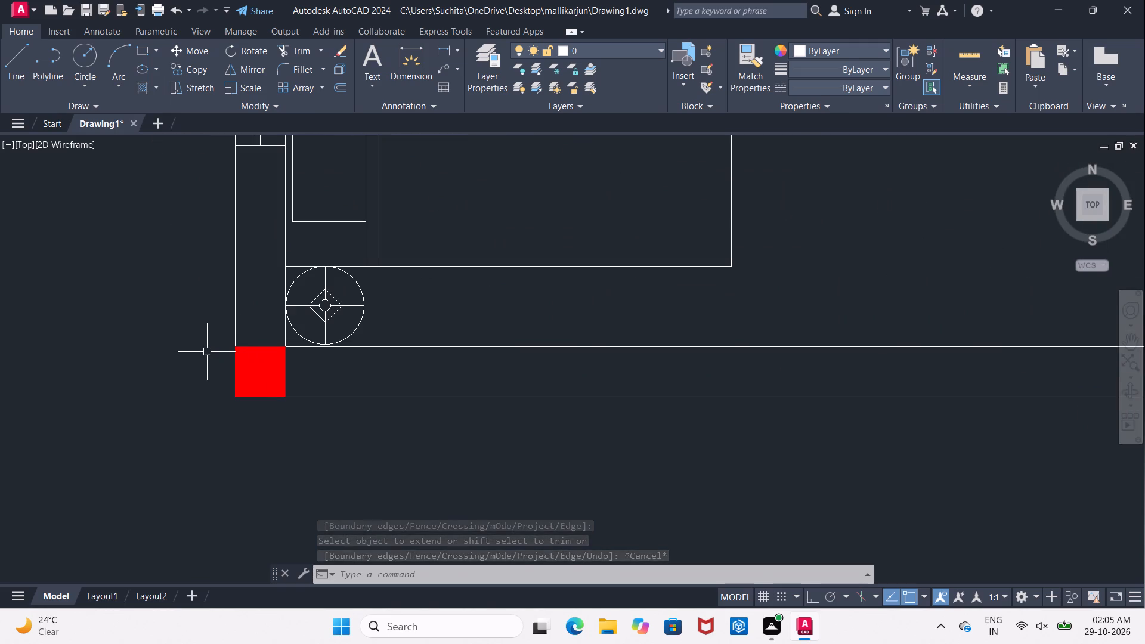
left_click(207, 341)
left_click(291, 418)
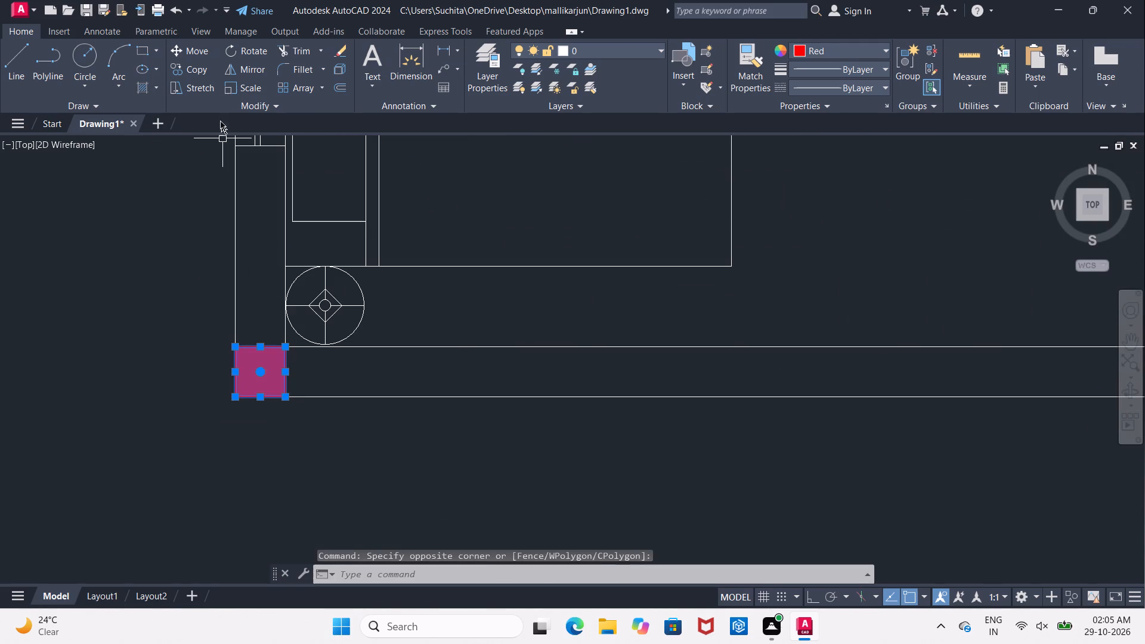
left_click(192, 72)
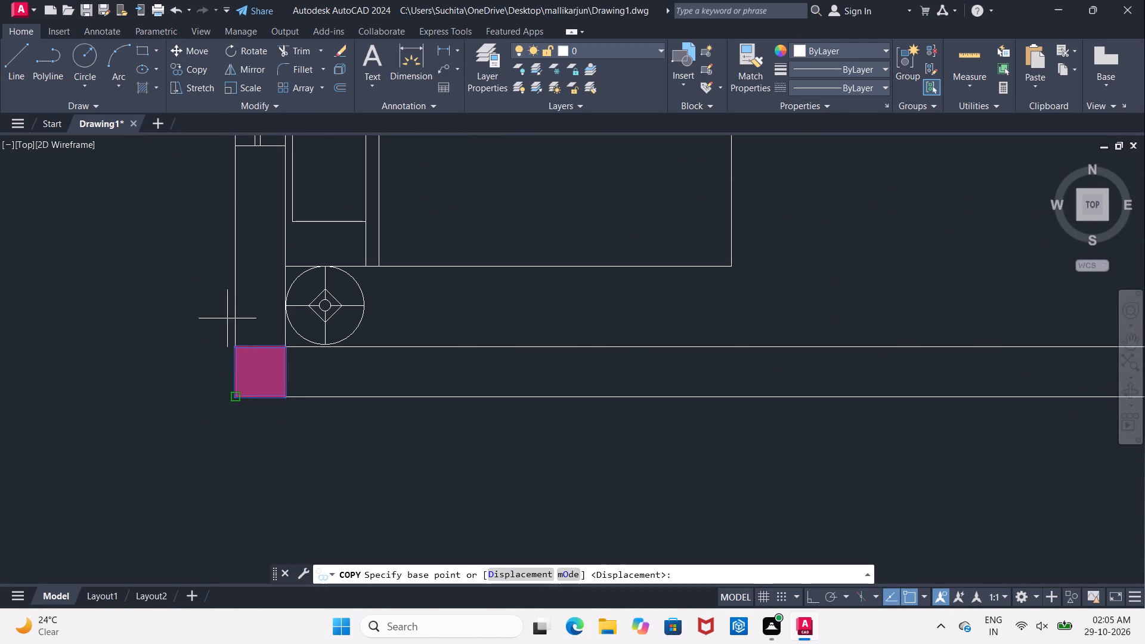
left_click(283, 350)
scroll(280, 250, "down", 2)
middle_click_drag(254, 376, 244, 433)
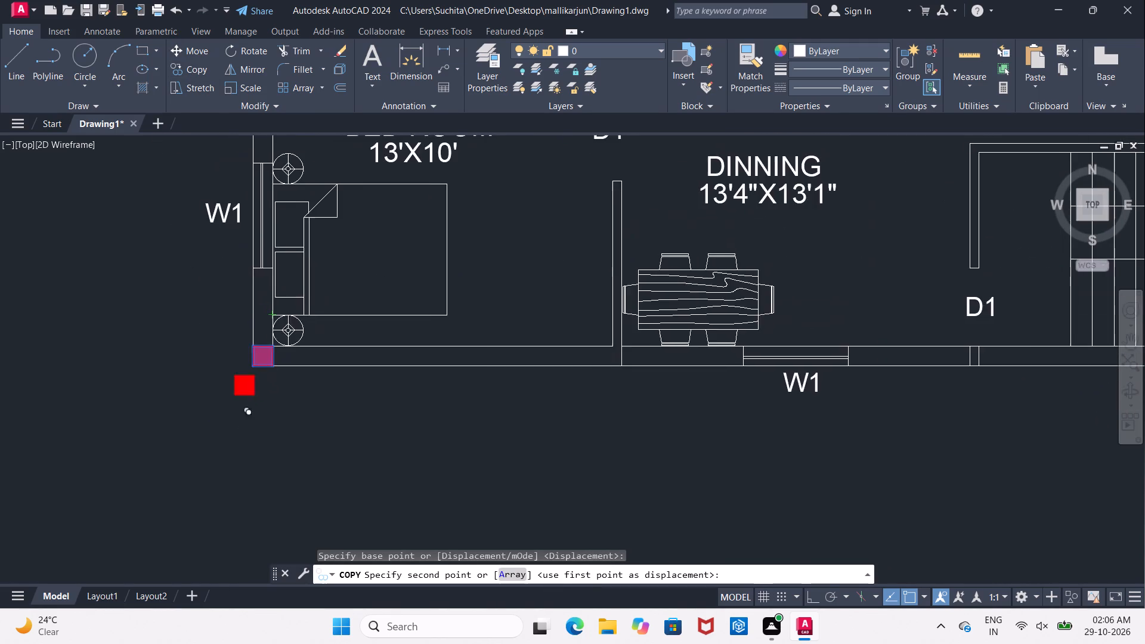
middle_click_drag(285, 260, 265, 571)
middle_click_drag(267, 303, 257, 396)
scroll(229, 518, "up", 2)
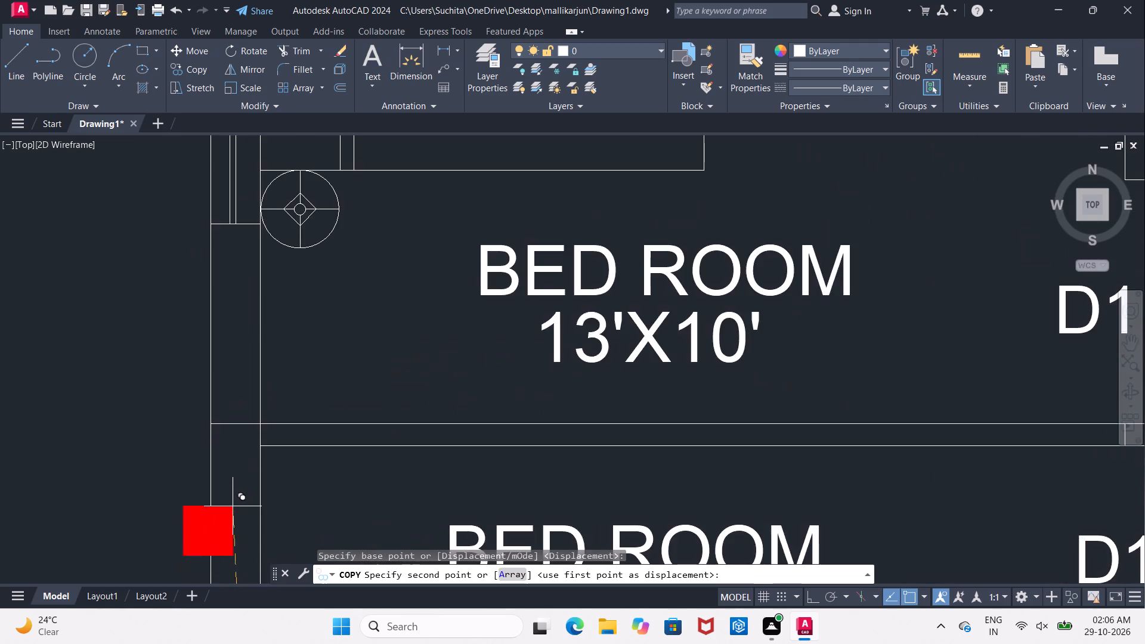
scroll(248, 470, "up", 2)
left_click(275, 354)
scroll(275, 354, "down", 3)
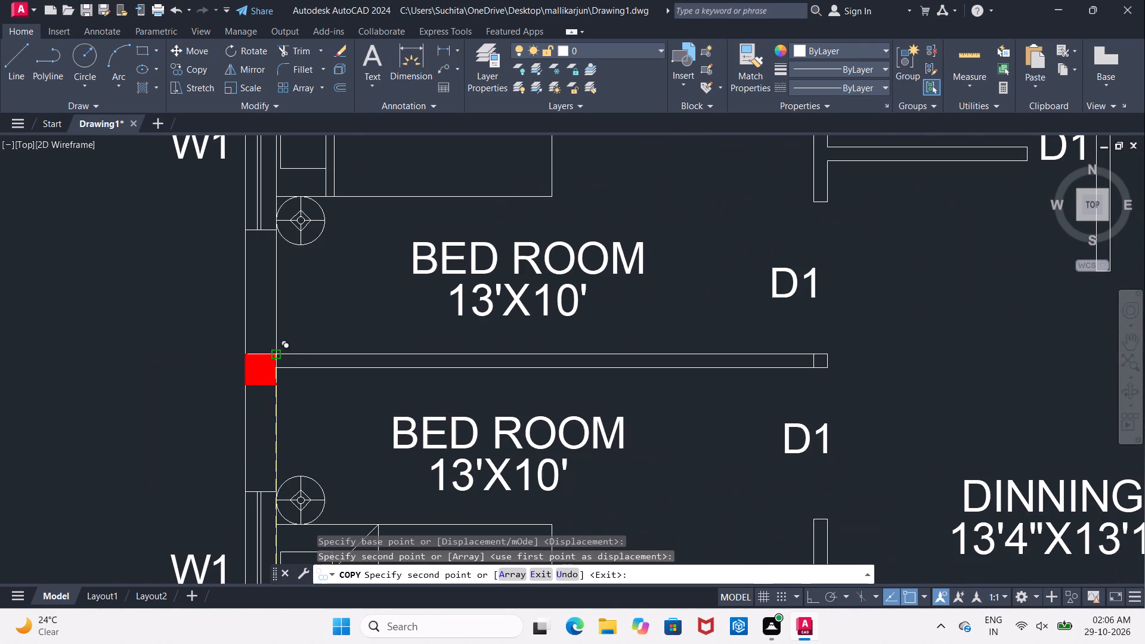
middle_click_drag(710, 353, 355, 349)
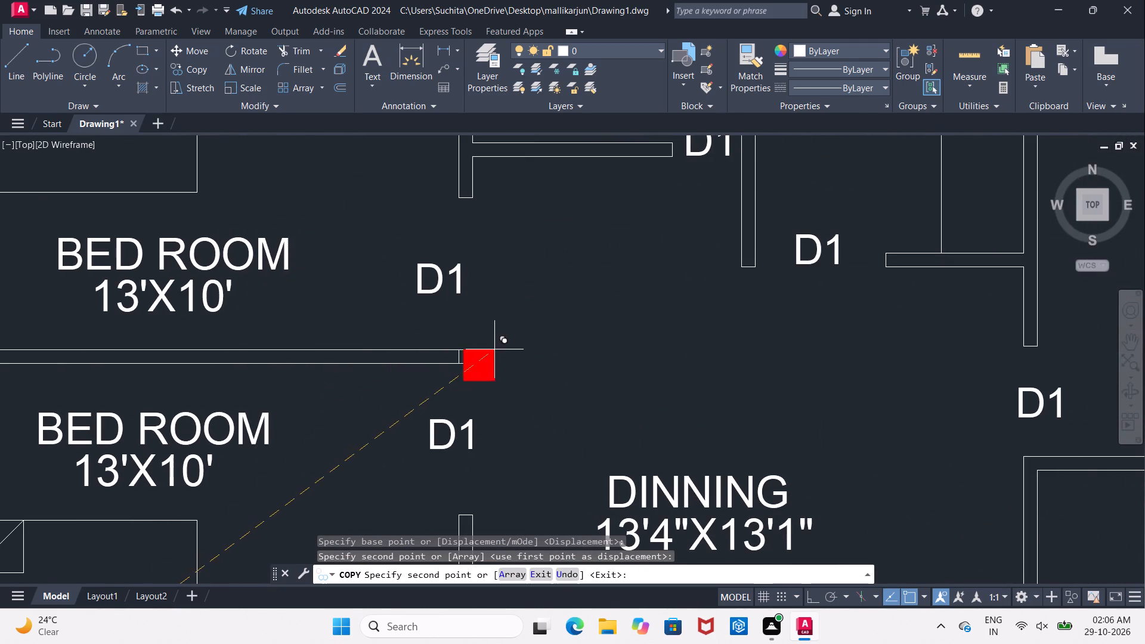
key("Escape")
Copy the exterior-wall junction column by its left-side midpoint, placing one copy at the bedroom partition's inner end and another slightly further back along it.
middle_click_drag(337, 364, 567, 350)
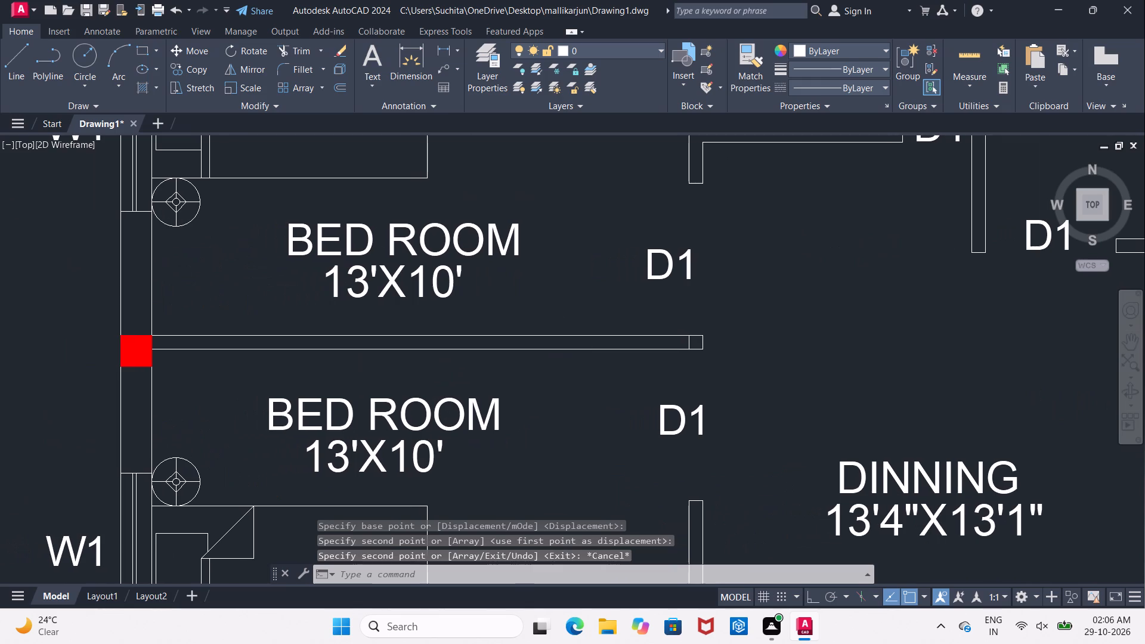
scroll(125, 354, "up", 2)
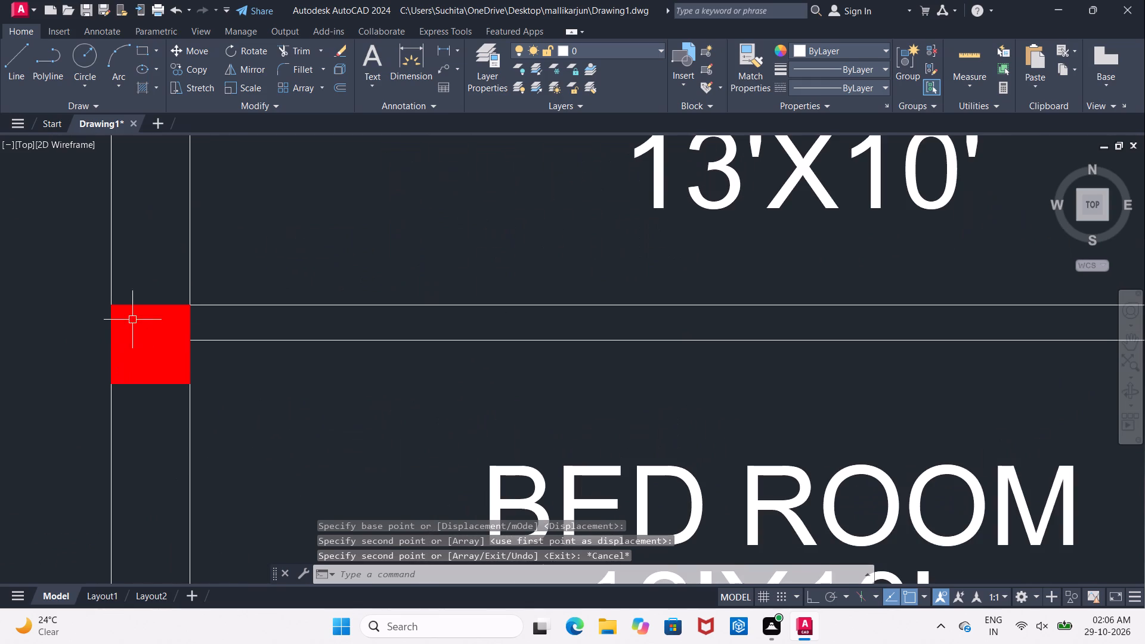
left_click_drag(84, 295, 130, 337)
left_click(226, 405)
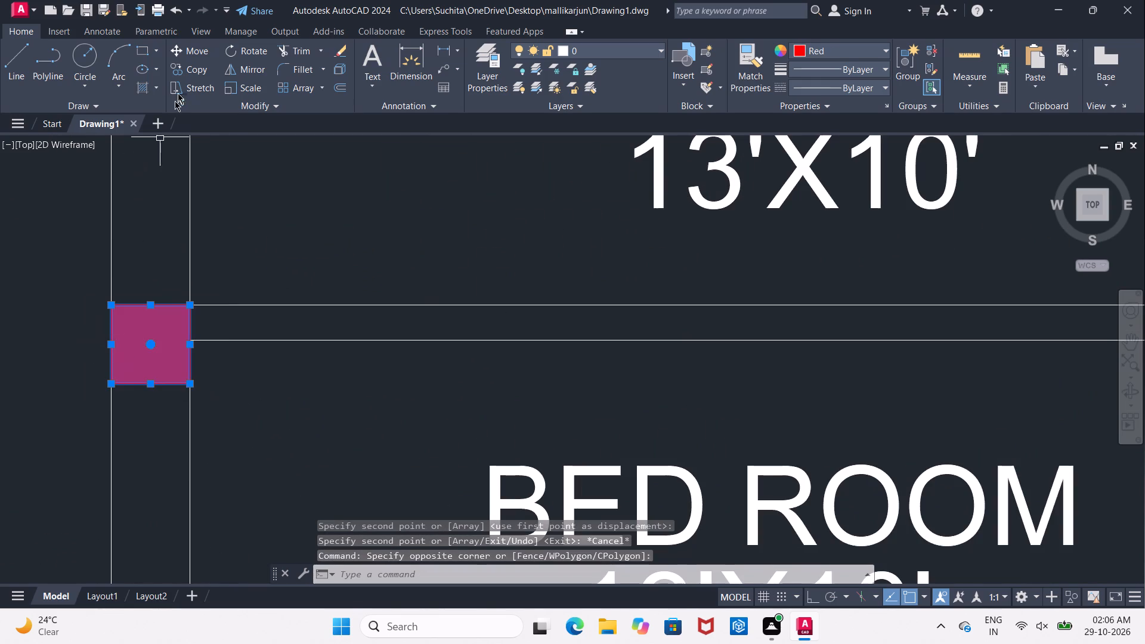
left_click(178, 65)
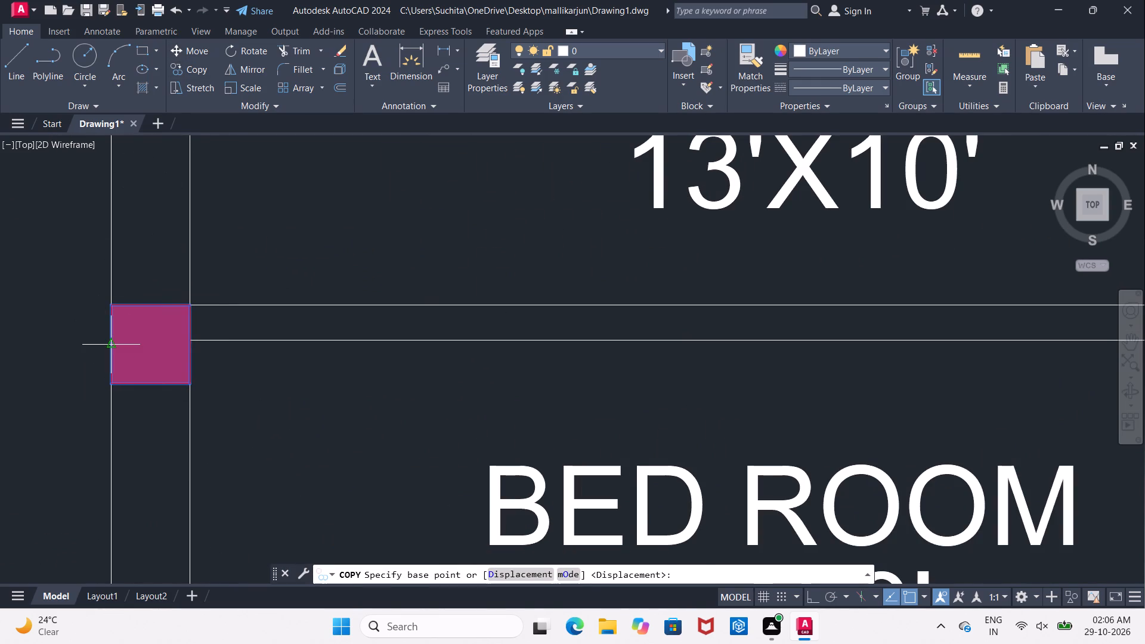
left_click(108, 346)
middle_click_drag(419, 342, 58, 357)
middle_click_drag(481, 359, 0, 375)
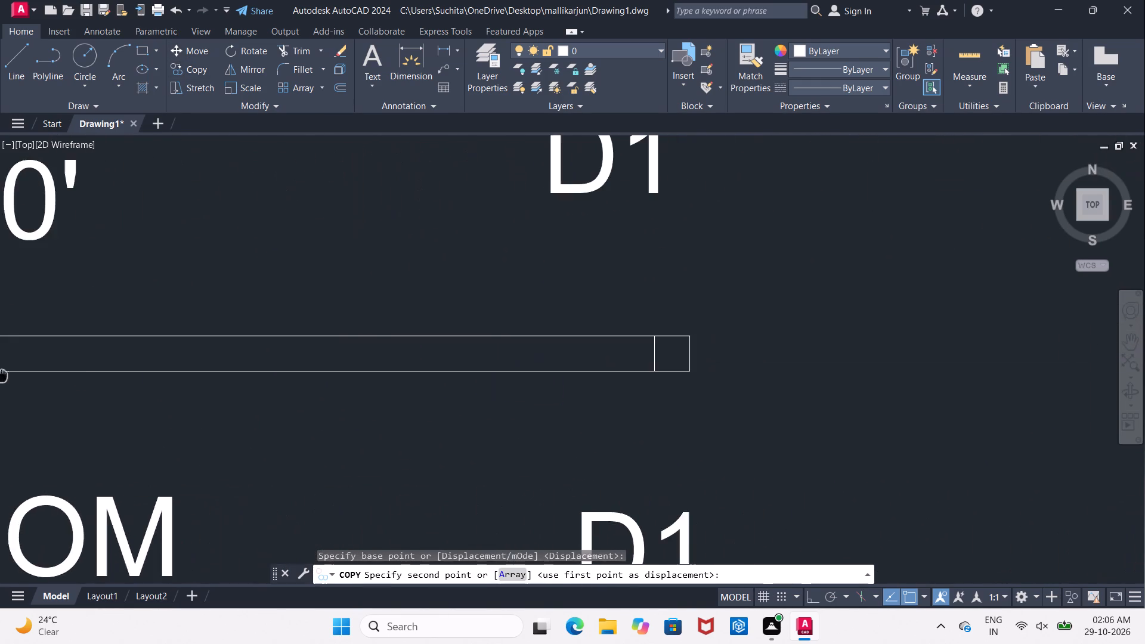
middle_click_drag(566, 365, 366, 371)
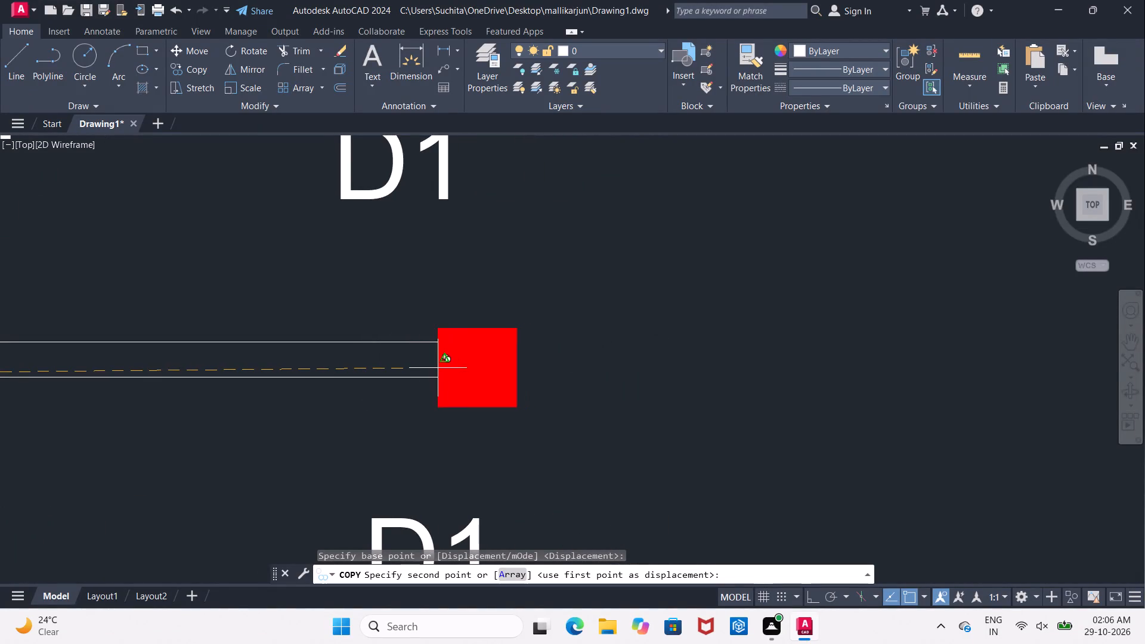
left_click(445, 362)
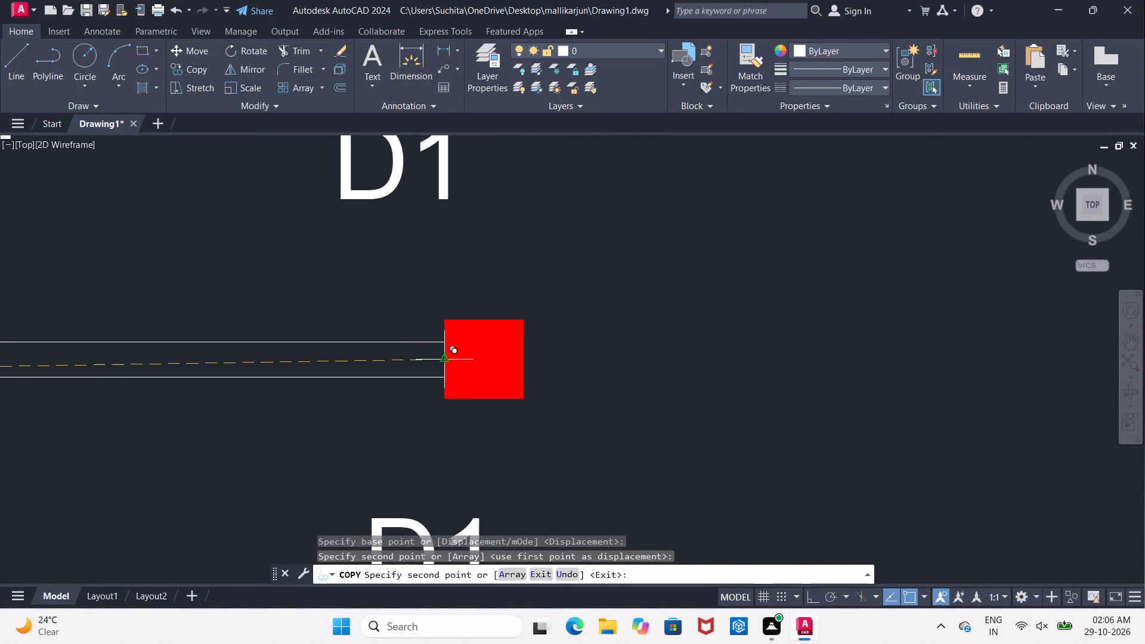
scroll(445, 362, "down", 3)
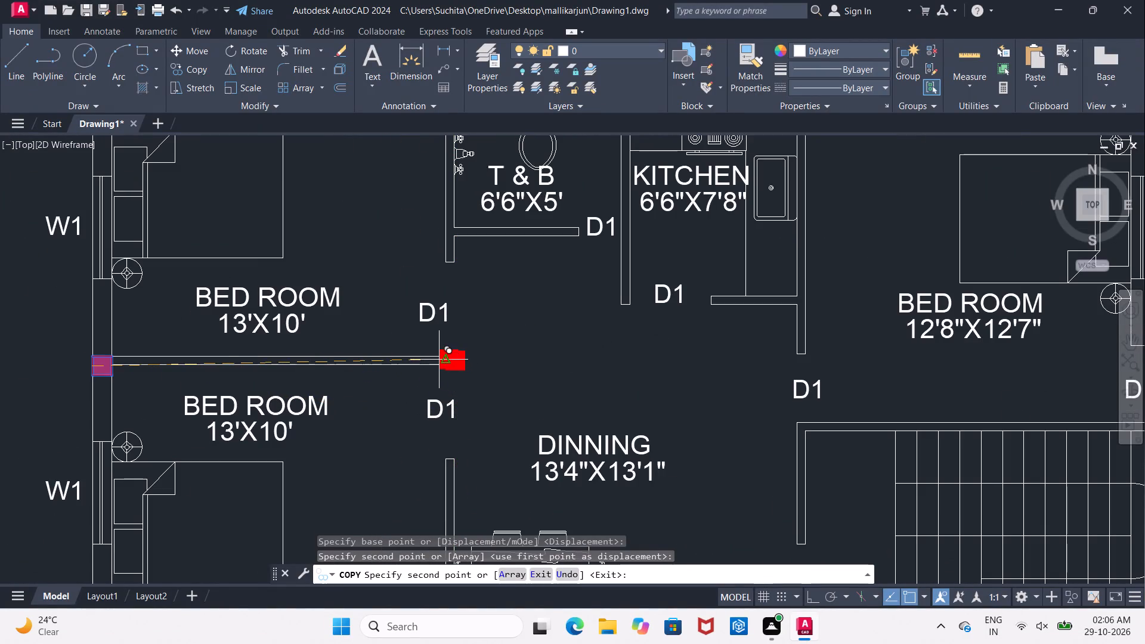
scroll(438, 360, "up", 3)
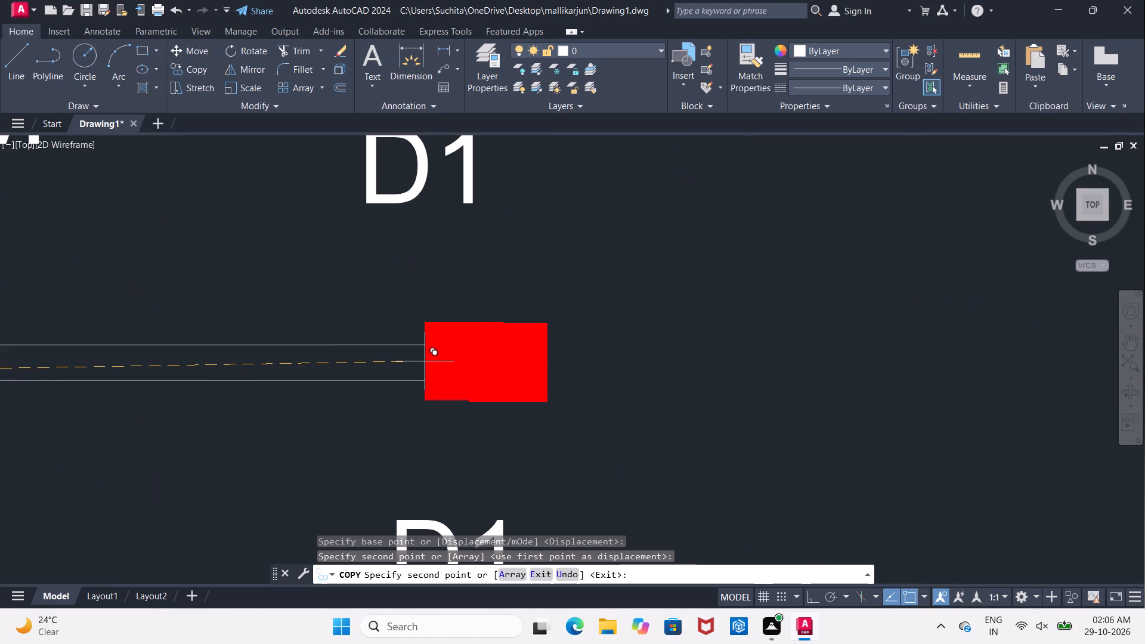
left_click(311, 364)
key("Escape")
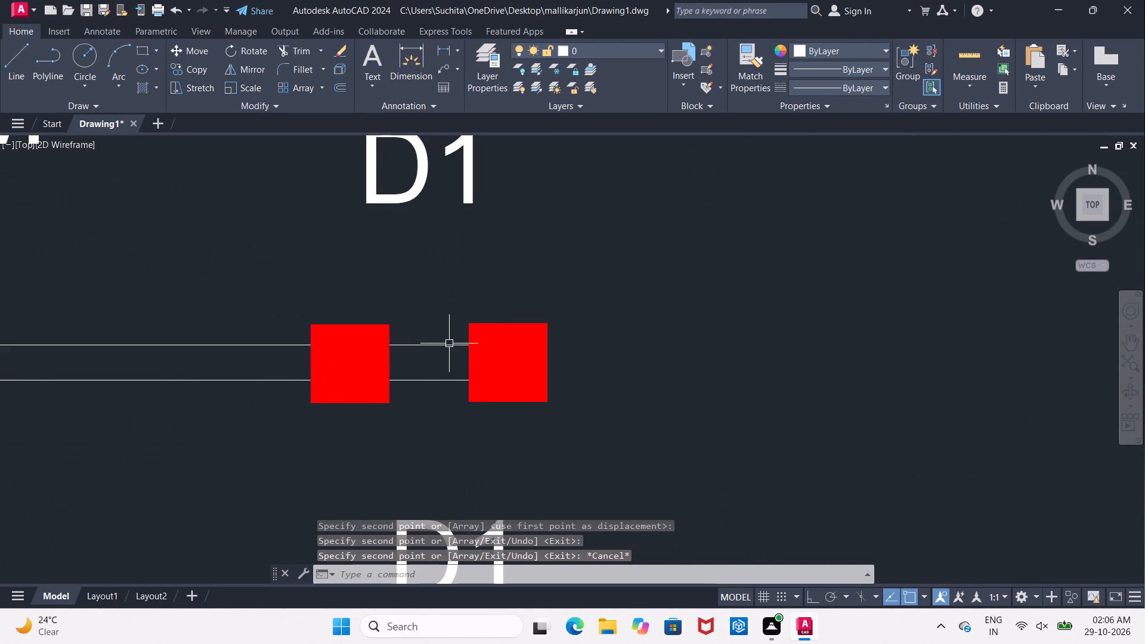
Erase the outermost red column copy at the bedroom partition's inner end together with the short wall lines inside it.
left_click(450, 312)
left_click_drag(544, 417, 550, 419)
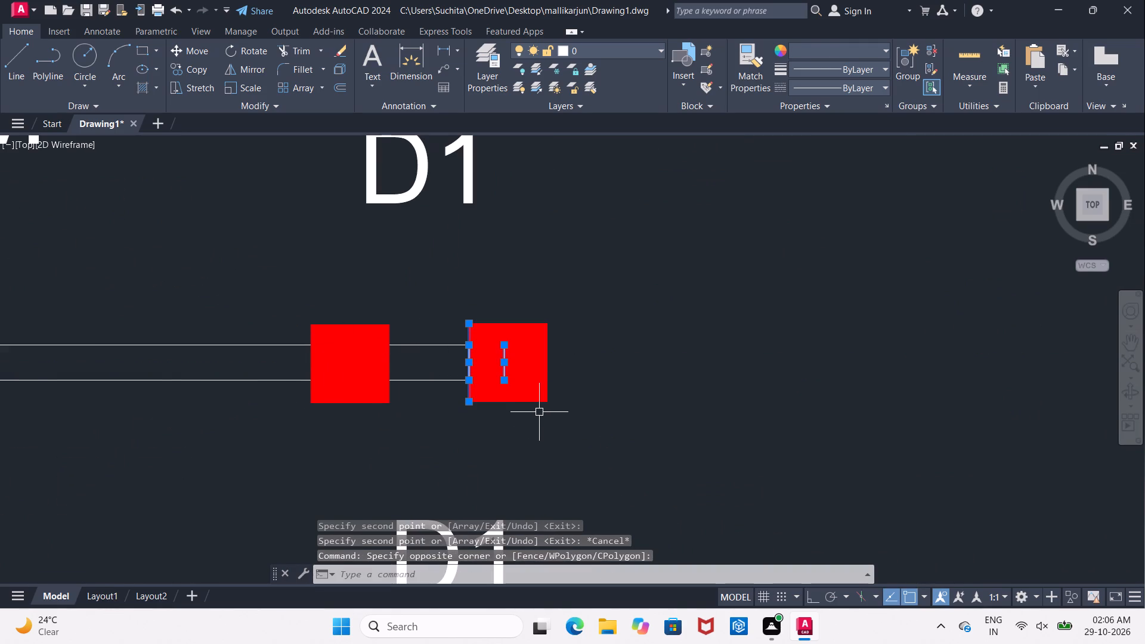
key("Escape")
left_click(531, 401)
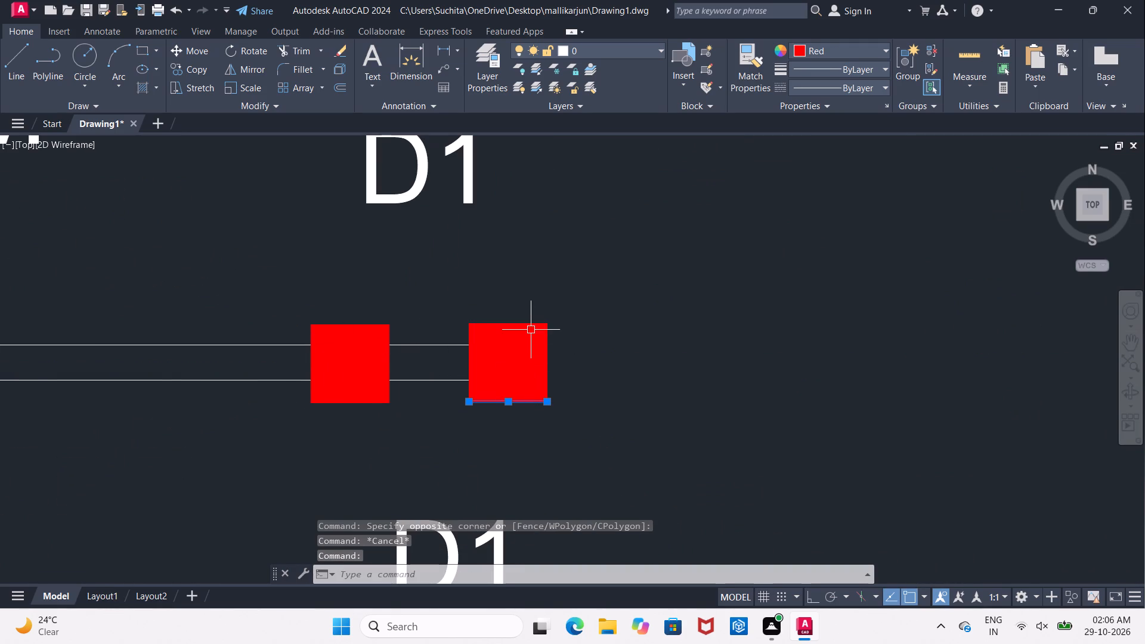
left_click(452, 309)
left_click(575, 429)
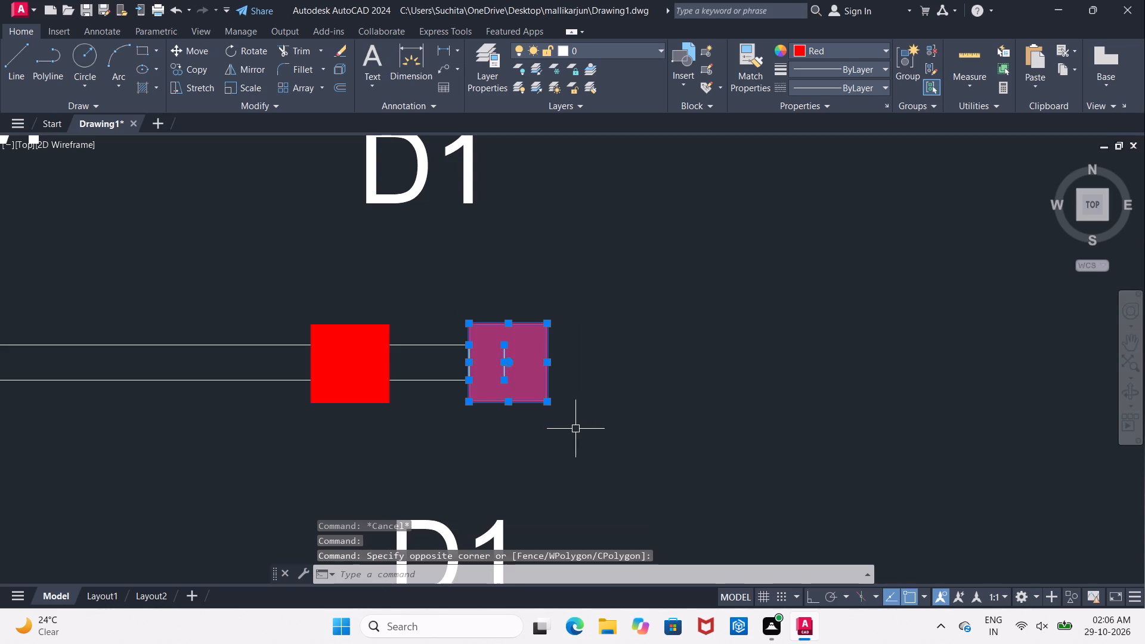
key("Delete")
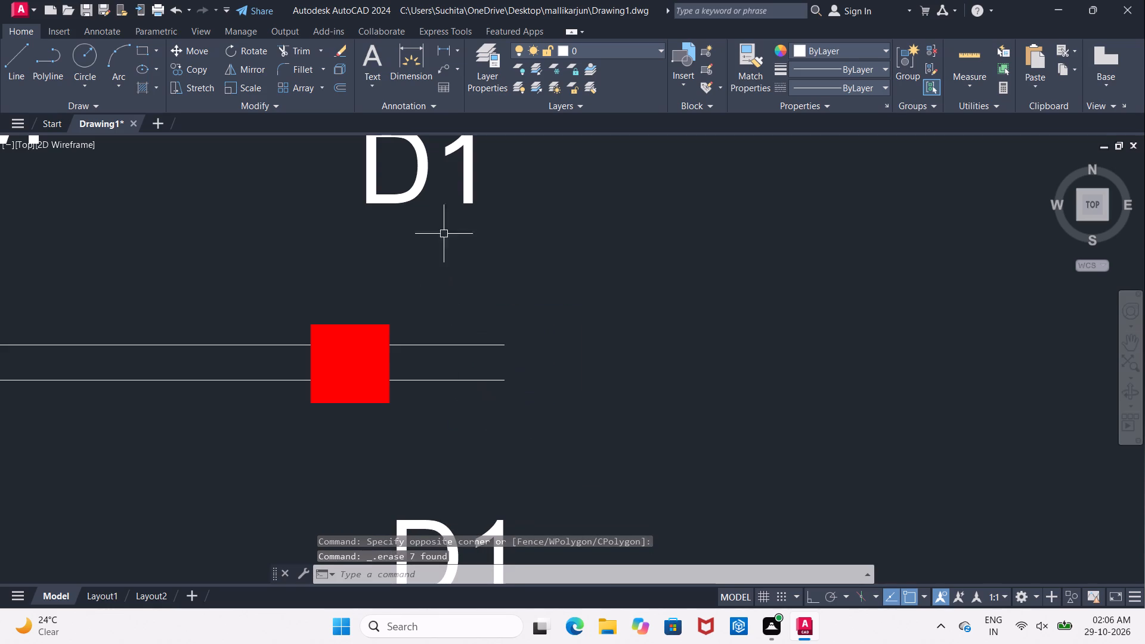
Draw a short vertical line closing the open inner end of the bedroom partition.
left_click(17, 60)
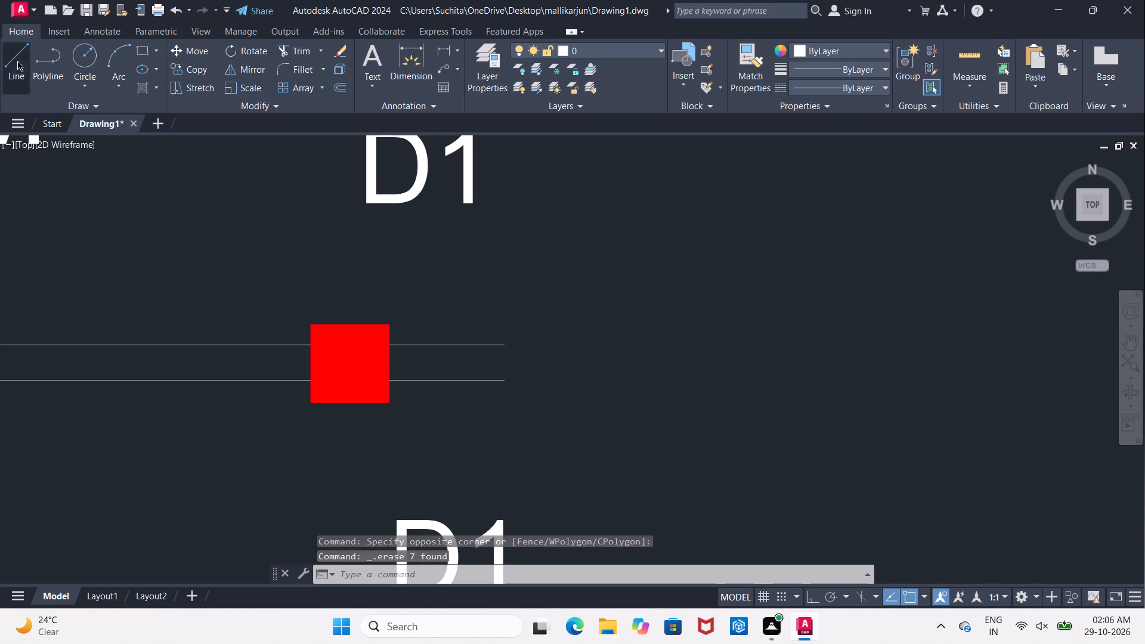
left_click_drag(499, 345, 502, 354)
left_click(505, 382)
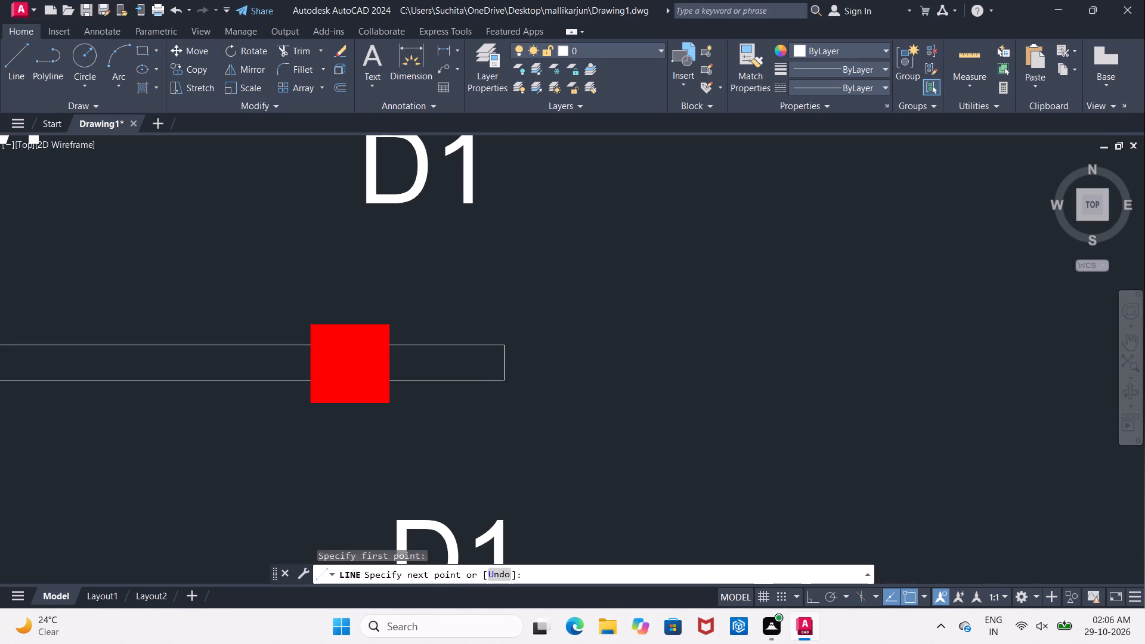
key("Escape")
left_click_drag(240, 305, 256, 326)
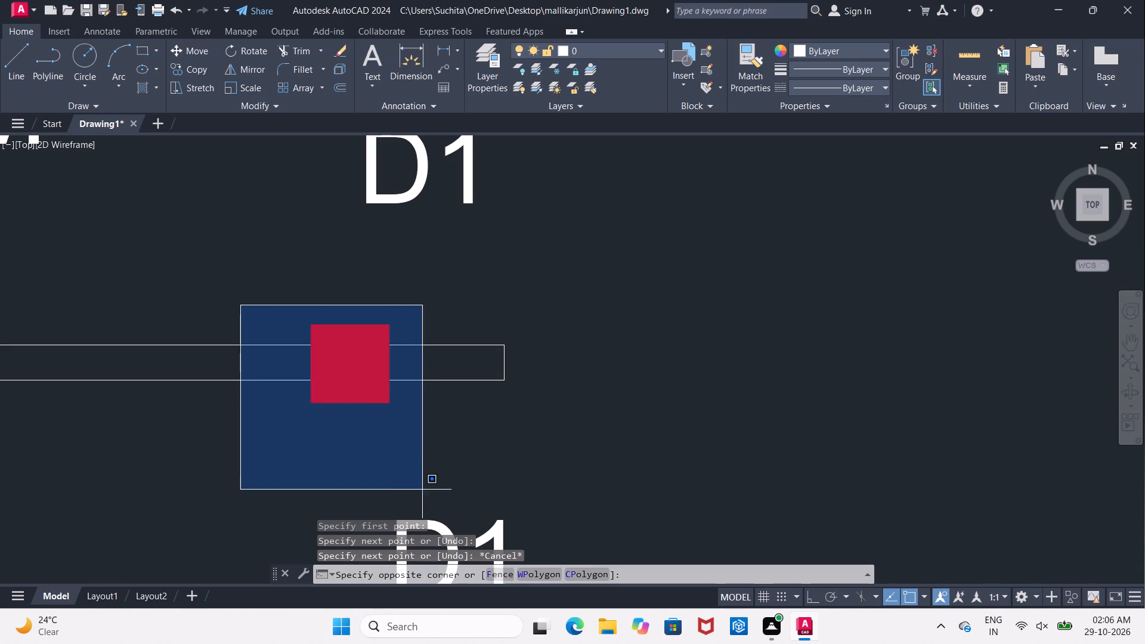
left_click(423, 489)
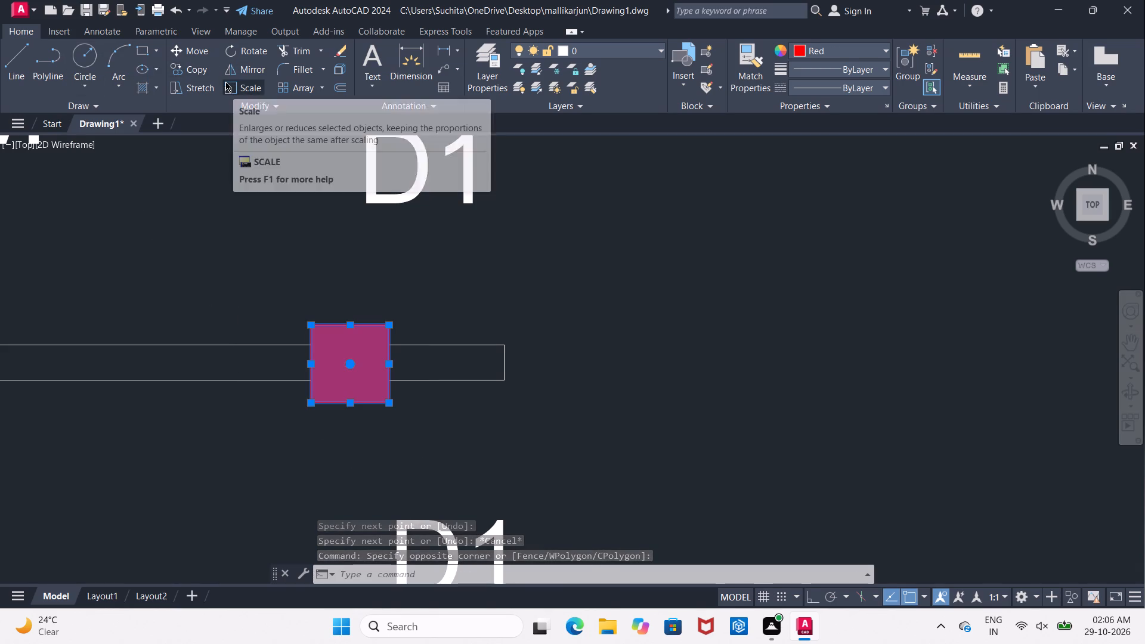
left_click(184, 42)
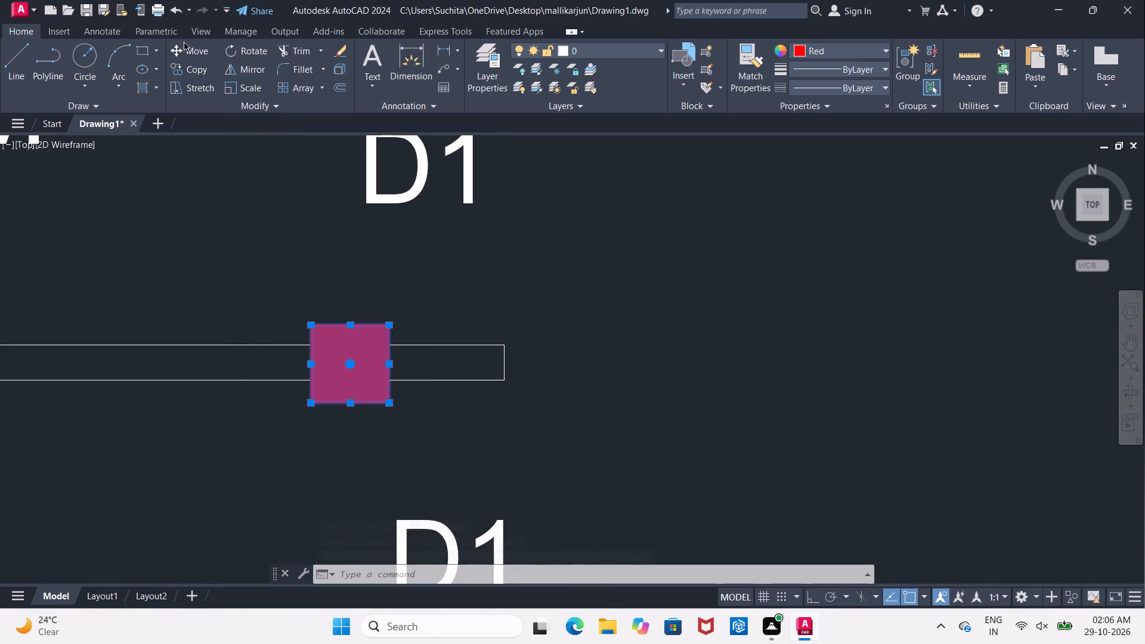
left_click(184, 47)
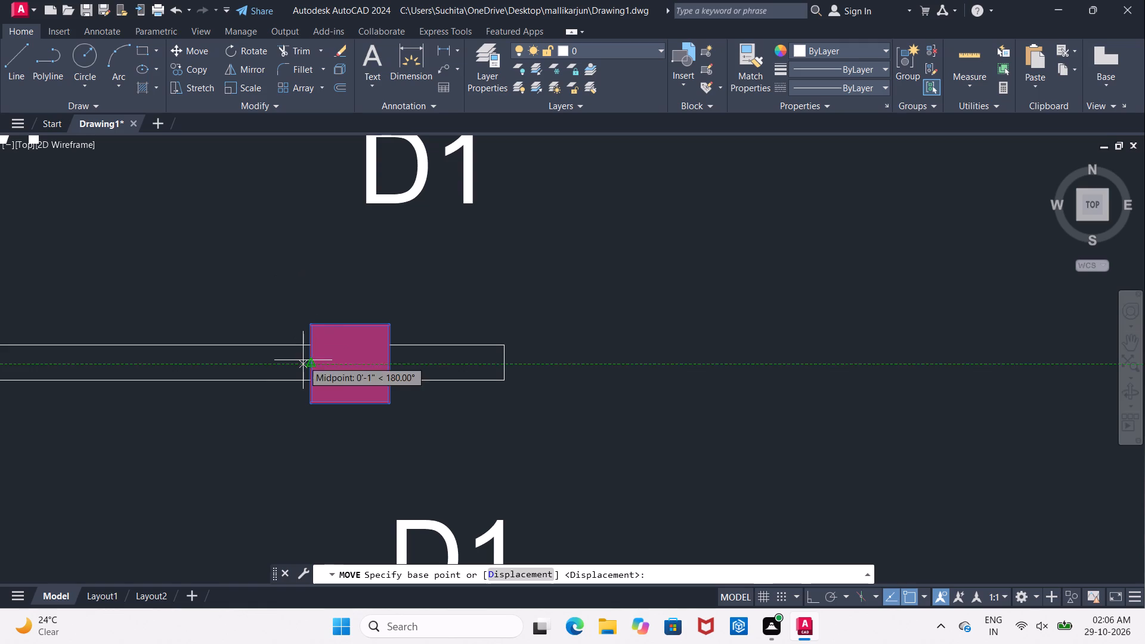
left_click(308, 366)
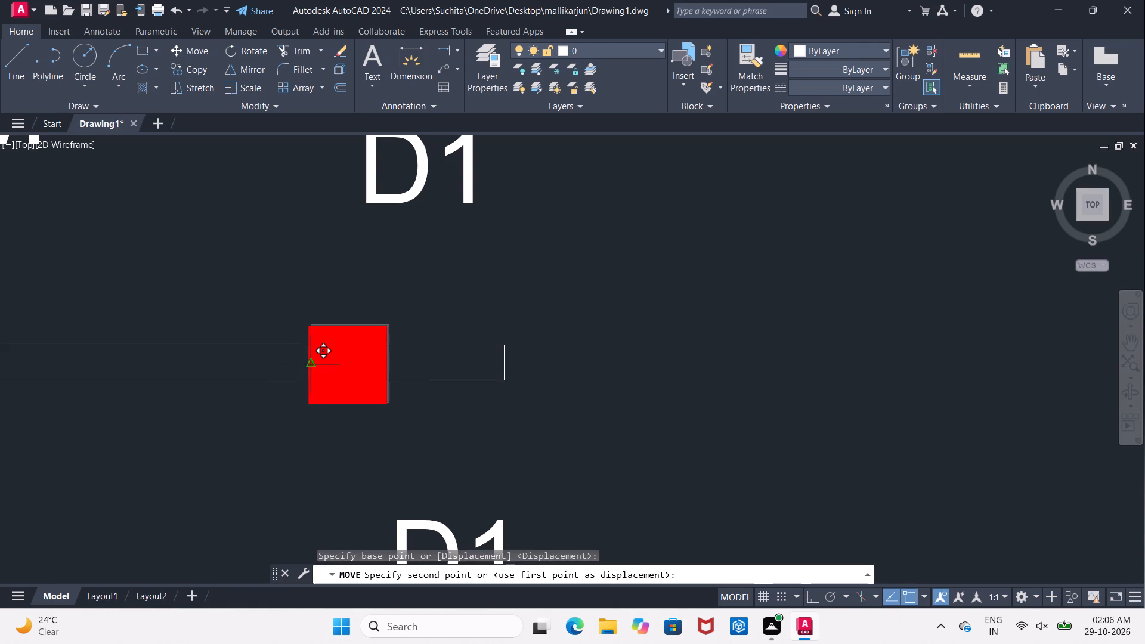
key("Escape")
Move the remaining red column by its right-side midpoint onto the midpoint of the partition's closing end line.
left_click_drag(284, 273, 339, 356)
left_click(415, 428)
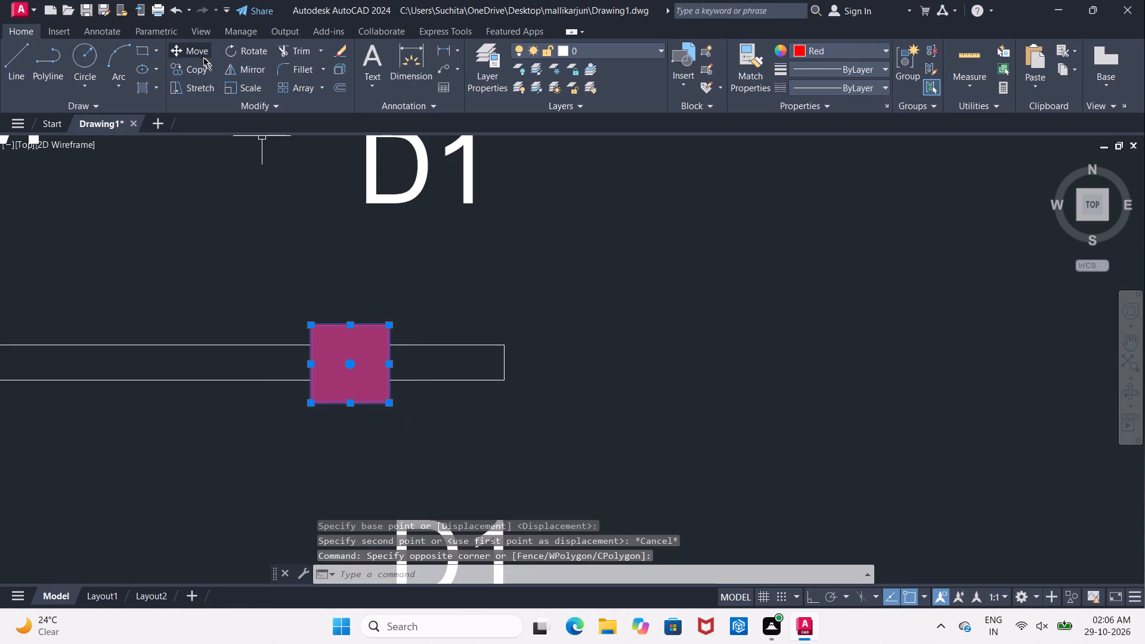
left_click(195, 55)
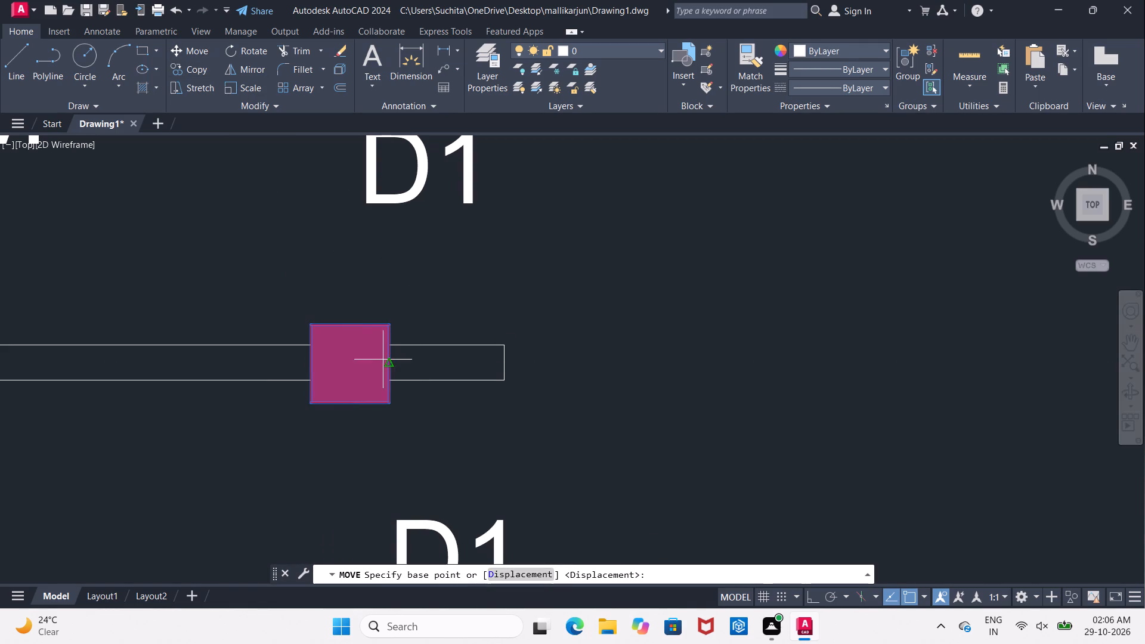
left_click(387, 361)
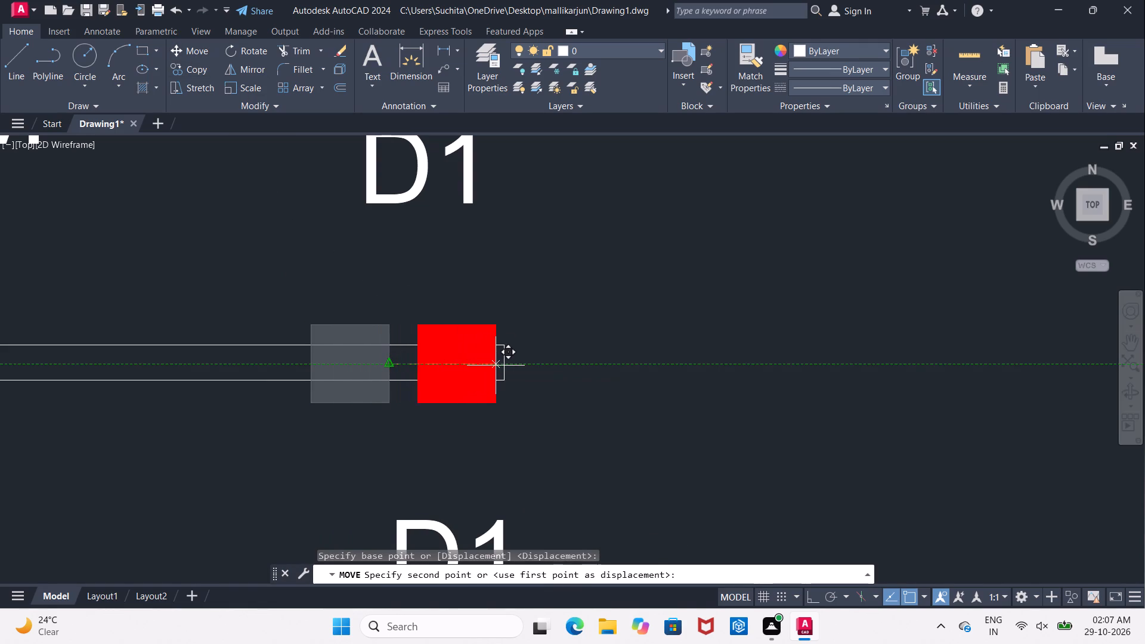
left_click(503, 366)
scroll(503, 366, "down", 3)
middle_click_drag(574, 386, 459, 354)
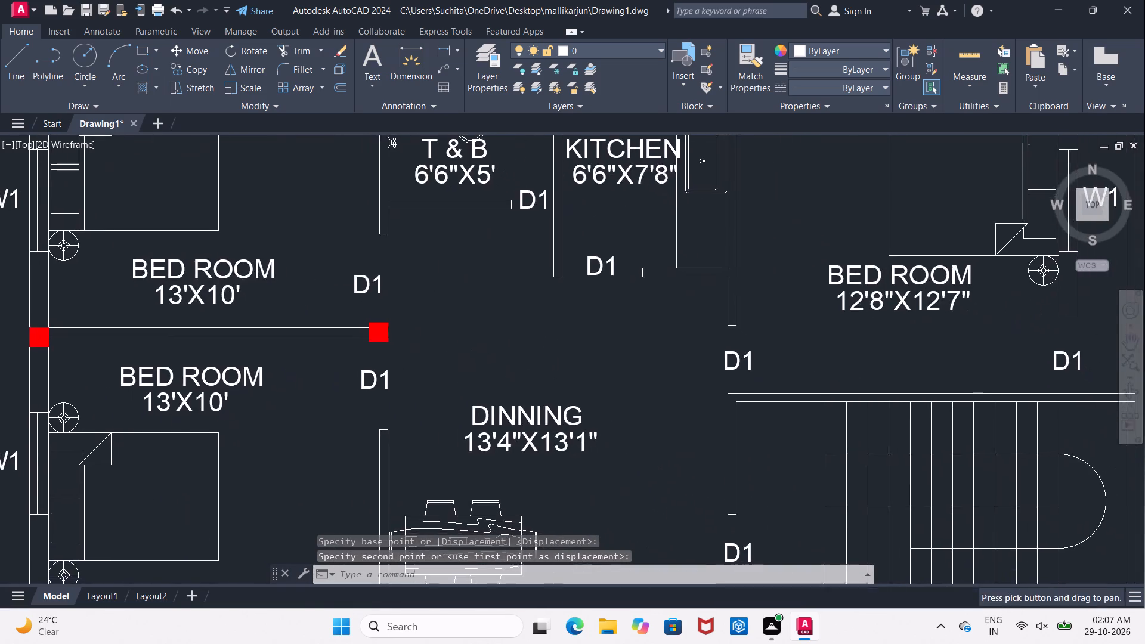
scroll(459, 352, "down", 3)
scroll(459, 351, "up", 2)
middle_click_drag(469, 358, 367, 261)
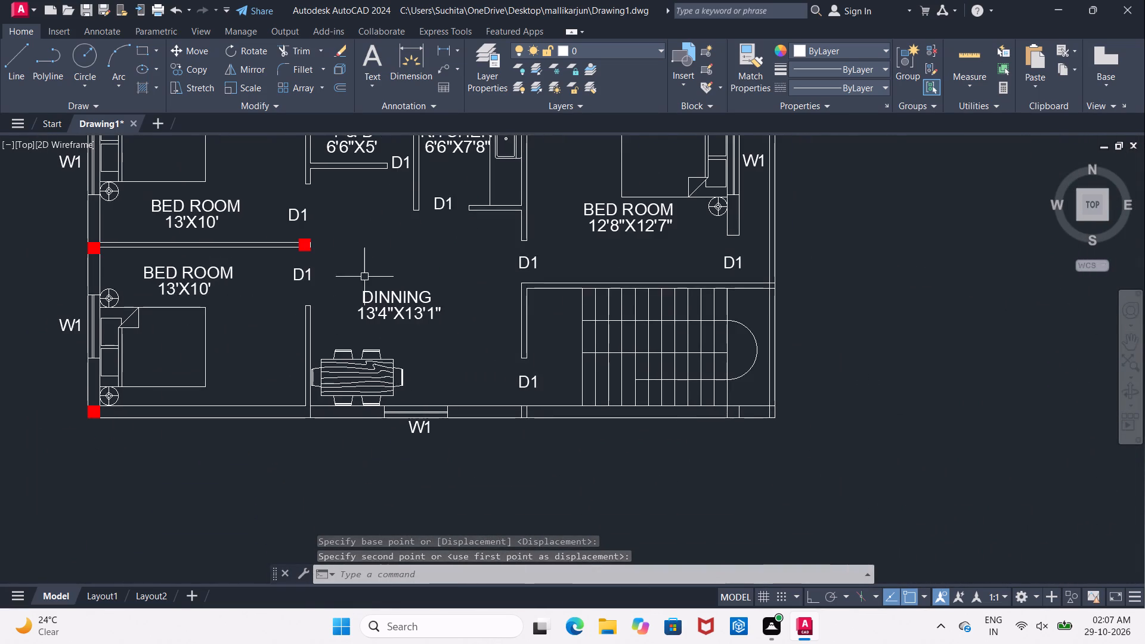
Offset the inner line of the staircase's upper wall 9" outward in the floor plan without columns.
scroll(363, 278, "down", 3)
middle_click_drag(924, 296, 520, 298)
scroll(503, 295, "up", 2)
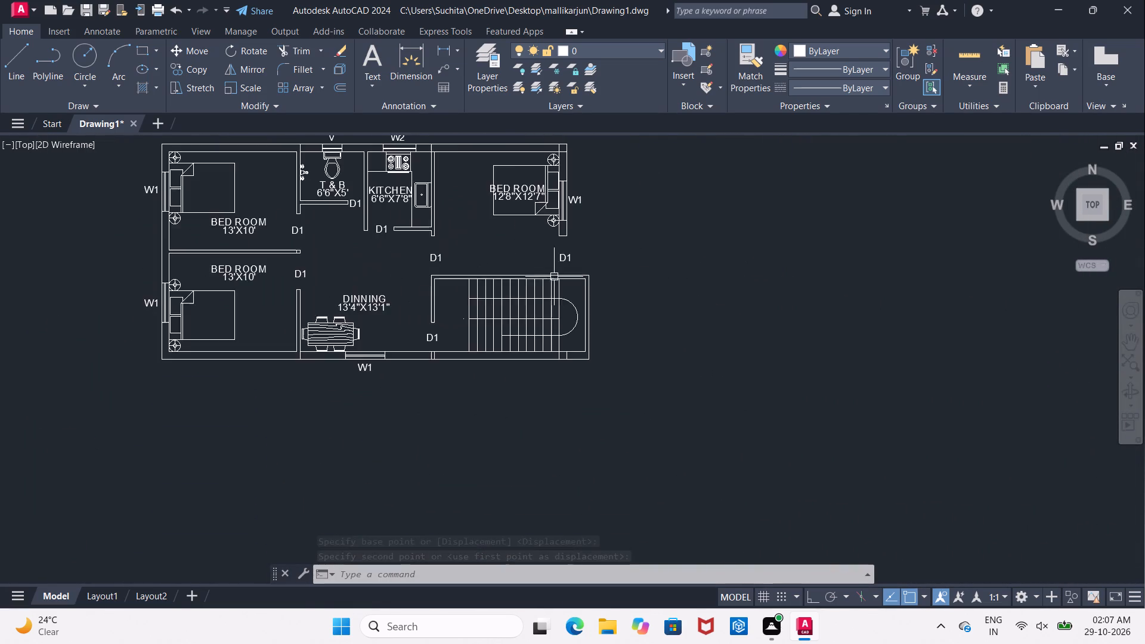
scroll(558, 274, "up", 2)
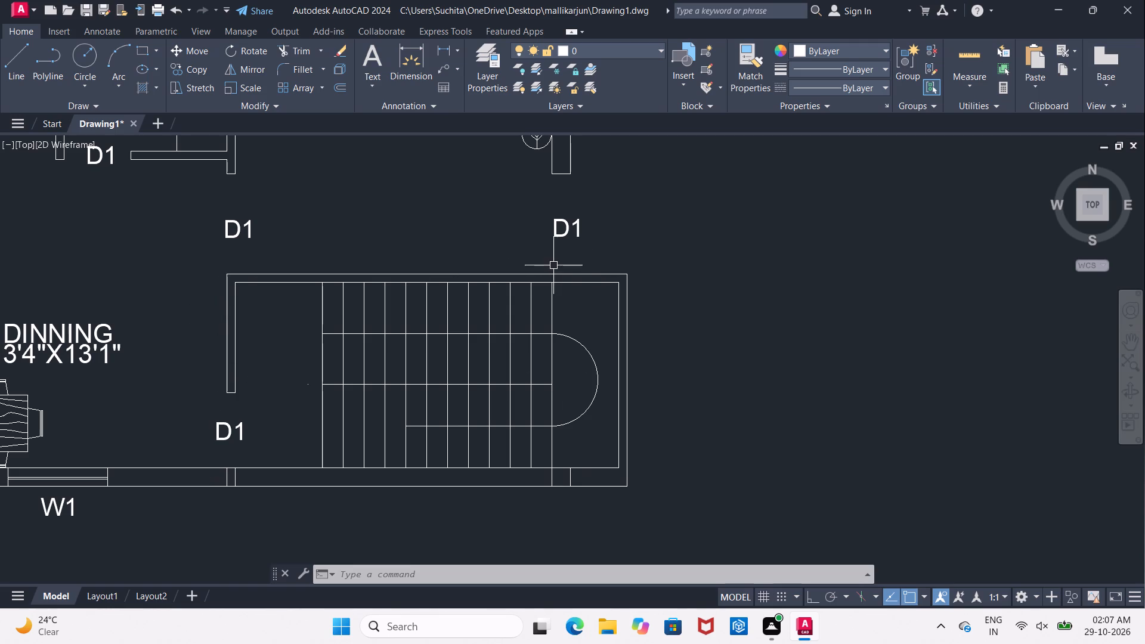
middle_click_drag(551, 268, 486, 305)
scroll(487, 297, "up", 1)
key("Escape")
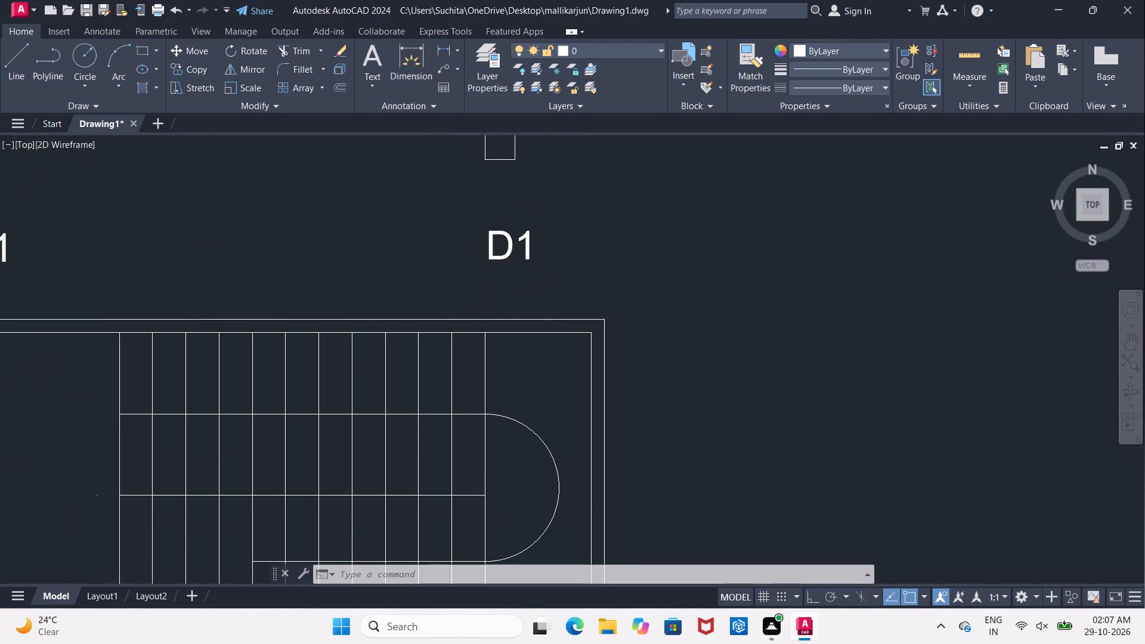
middle_click_drag(477, 327, 585, 318)
key("o")
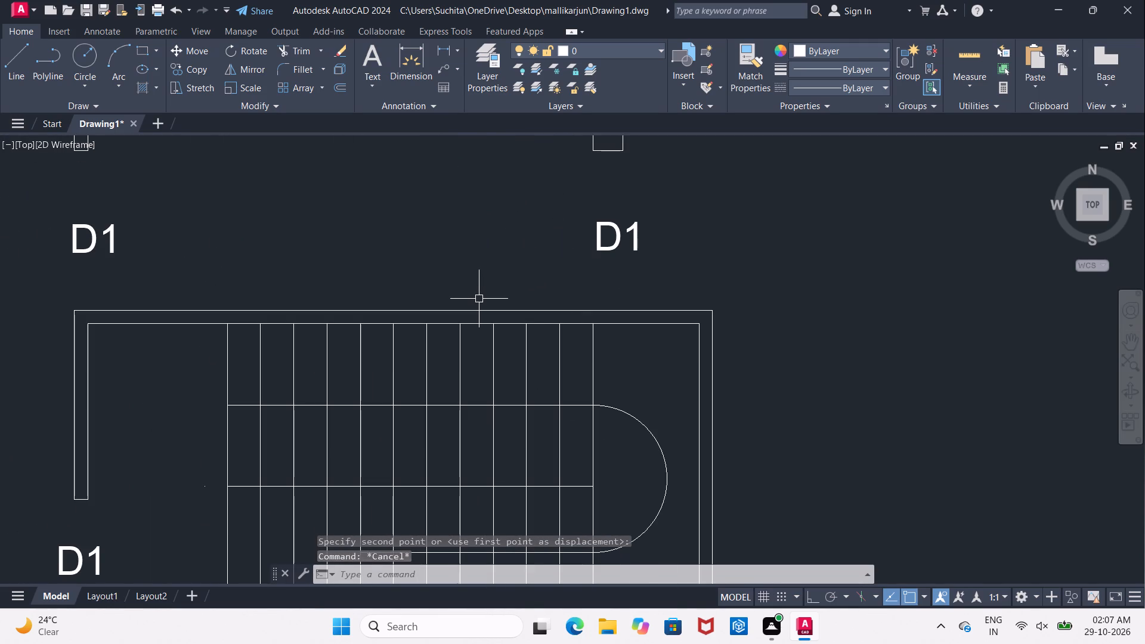
key("Return")
type("9\"")
key("Return")
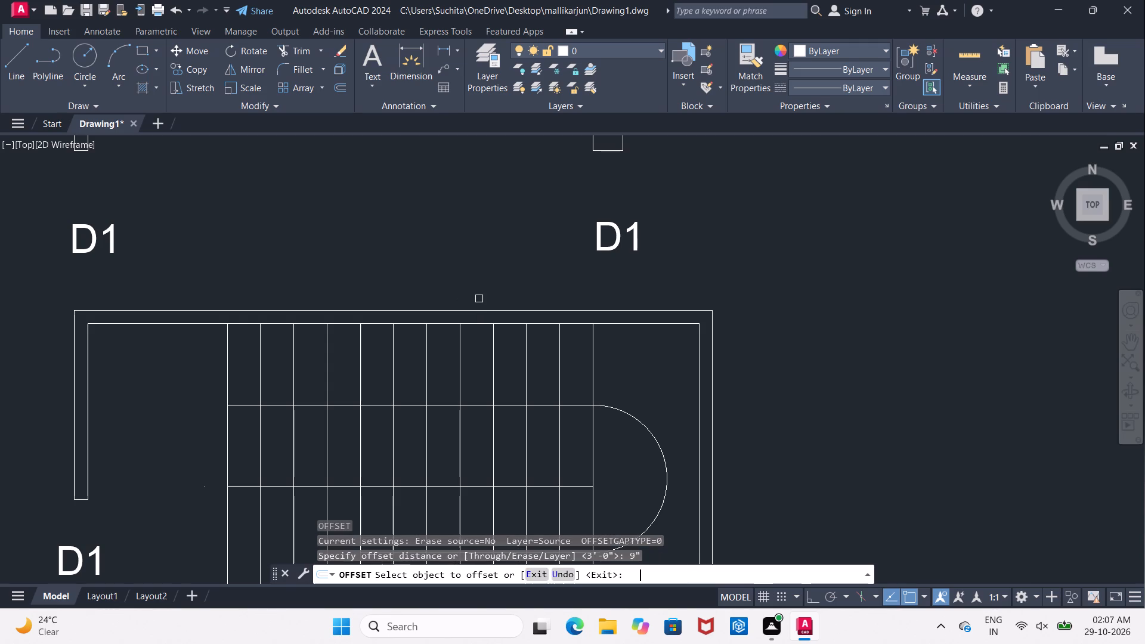
left_click(533, 323)
left_click(539, 287)
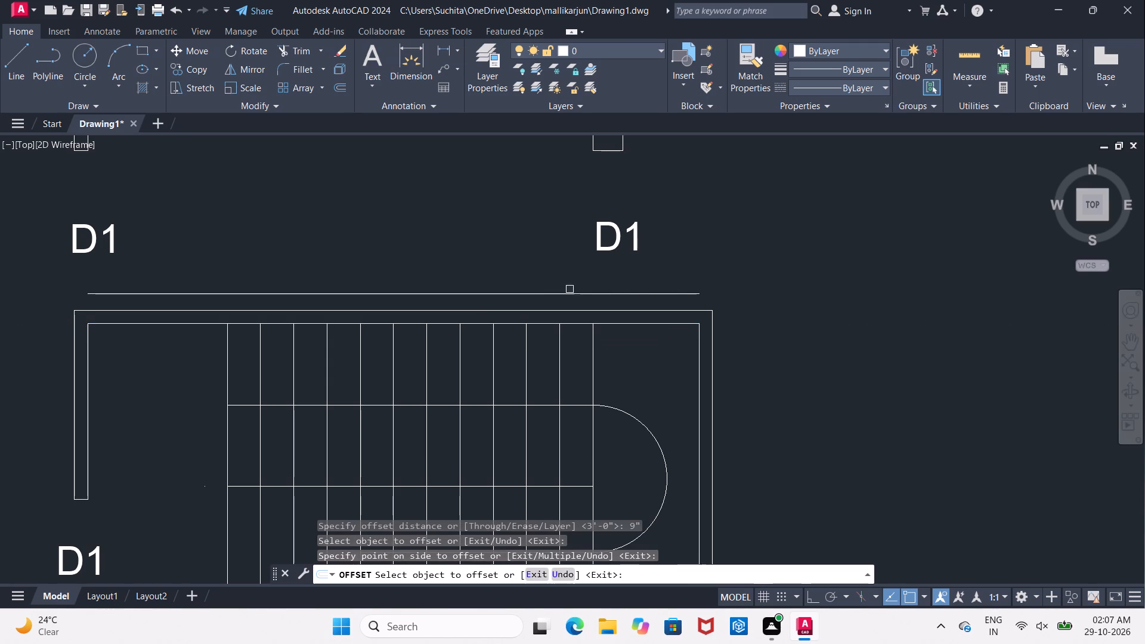
middle_click_drag(773, 309, 747, 295)
key("Escape")
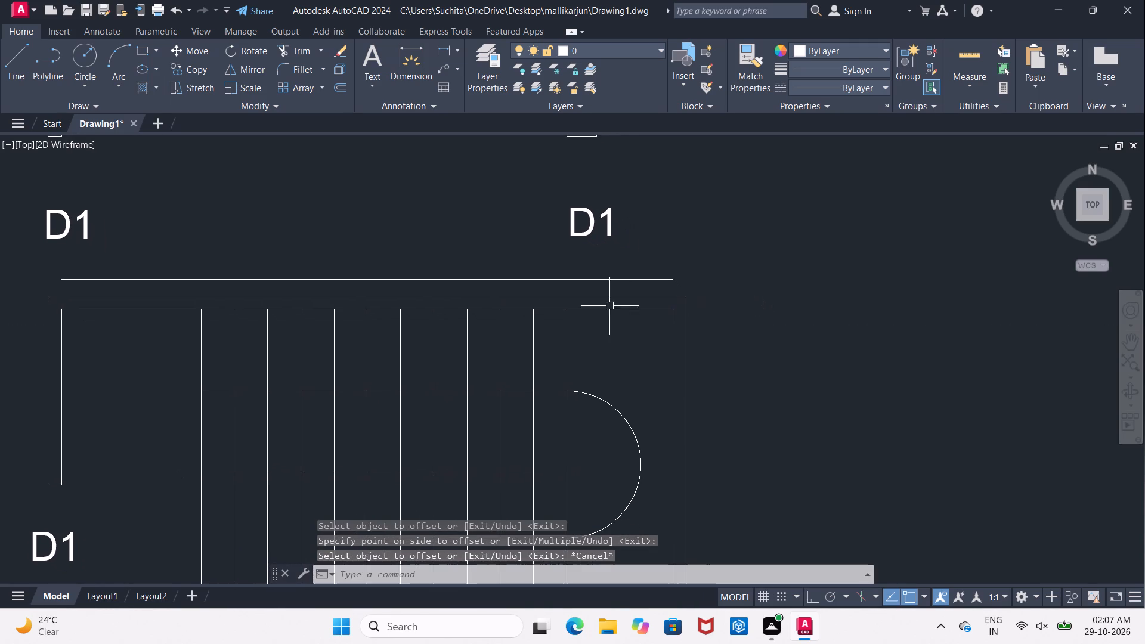
Erase the old outer line of the staircase's upper wall, between the new offset line and the inner line.
left_click(604, 296)
key("Delete")
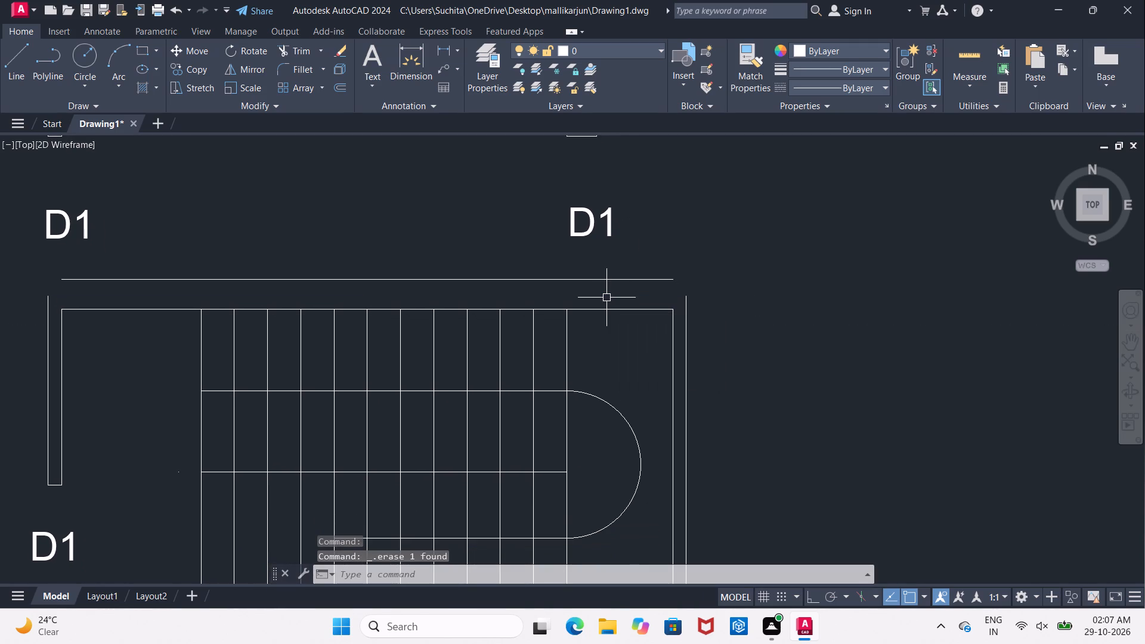
Fillet the new upper wall line with the outer line of the staircase's right wall to form a closed corner.
middle_click_drag(606, 298, 611, 236)
scroll(611, 236, "down", 2)
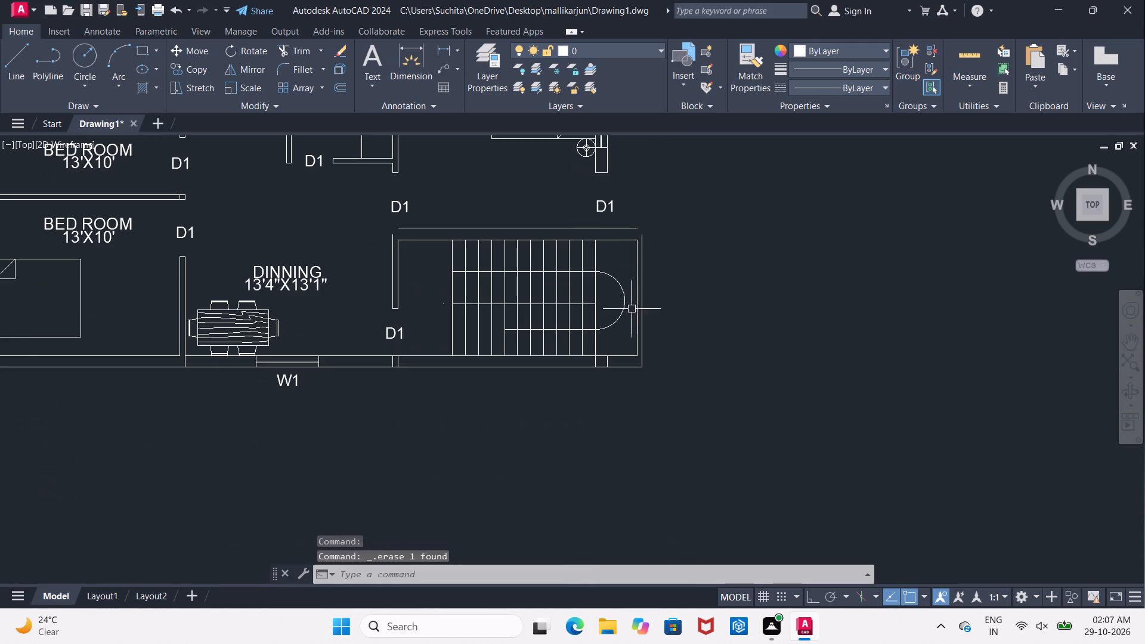
scroll(643, 284, "up", 2)
middle_click_drag(643, 284, 565, 407)
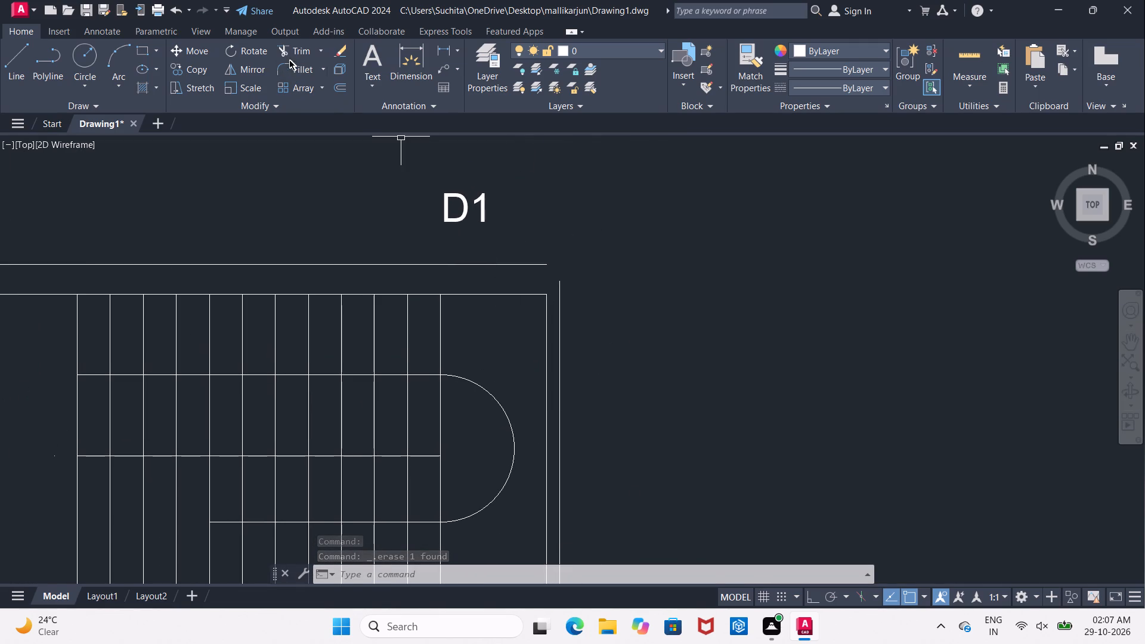
left_click_drag(292, 66, 292, 72)
left_click(490, 263)
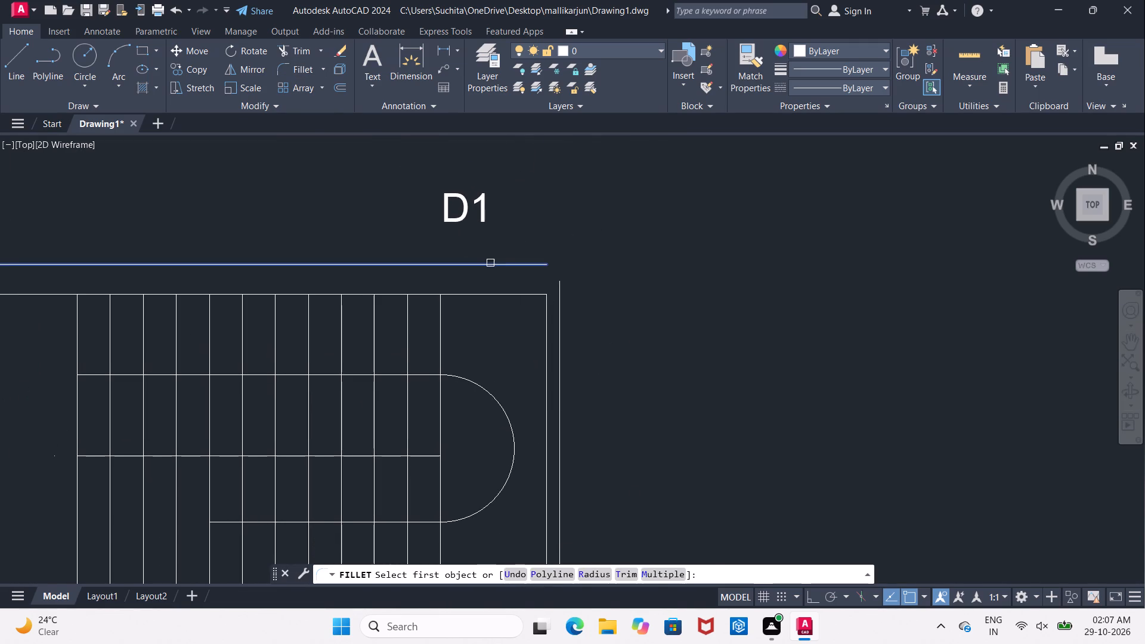
left_click(561, 306)
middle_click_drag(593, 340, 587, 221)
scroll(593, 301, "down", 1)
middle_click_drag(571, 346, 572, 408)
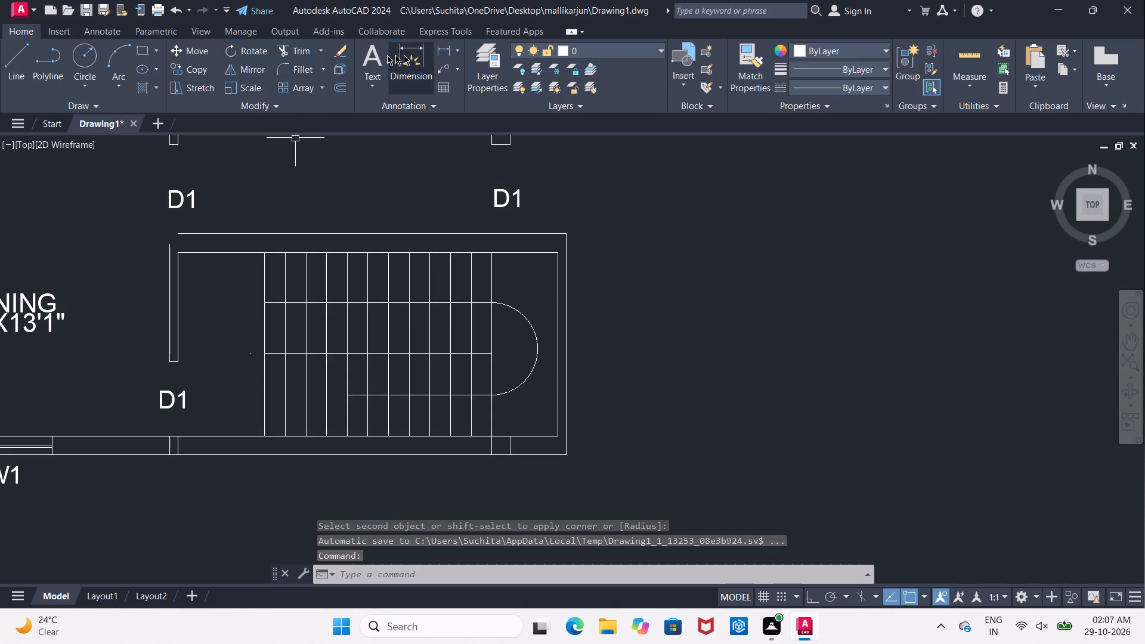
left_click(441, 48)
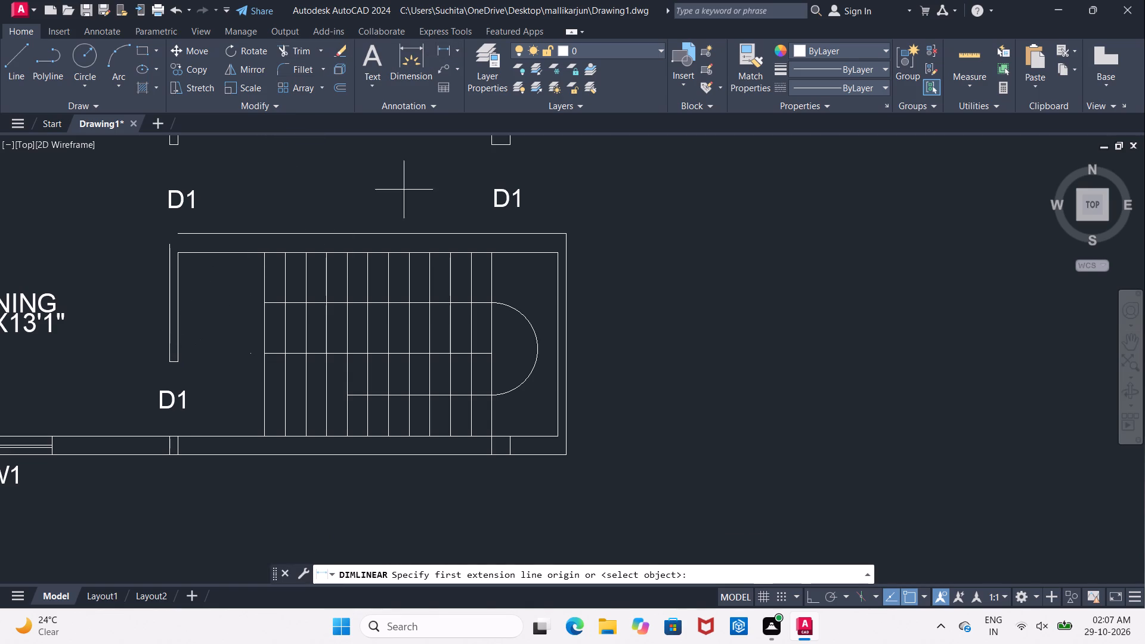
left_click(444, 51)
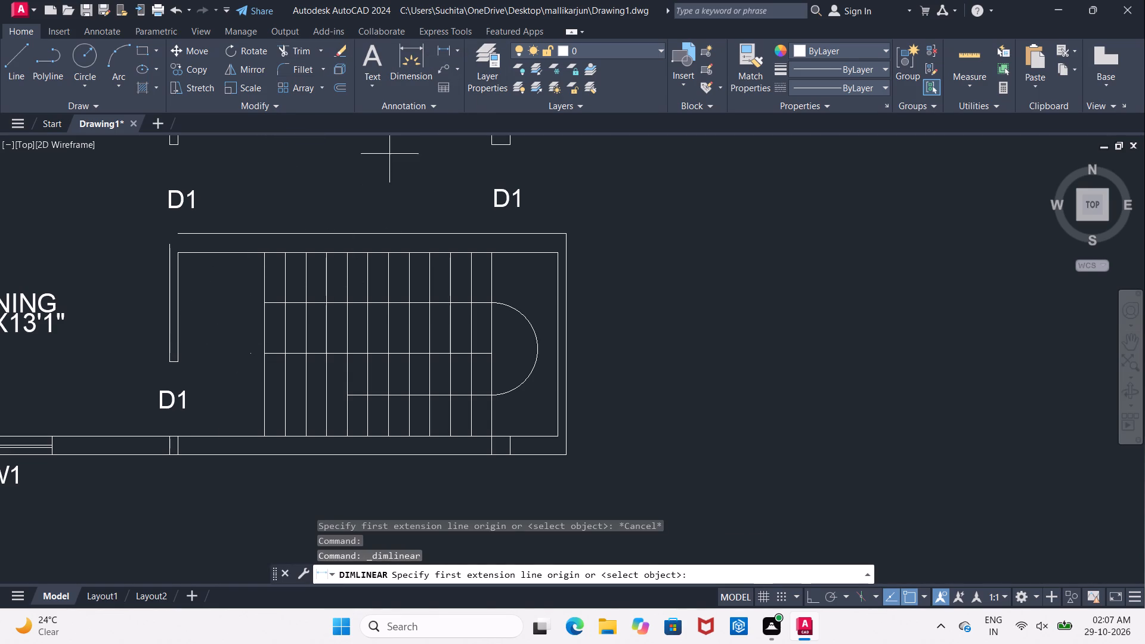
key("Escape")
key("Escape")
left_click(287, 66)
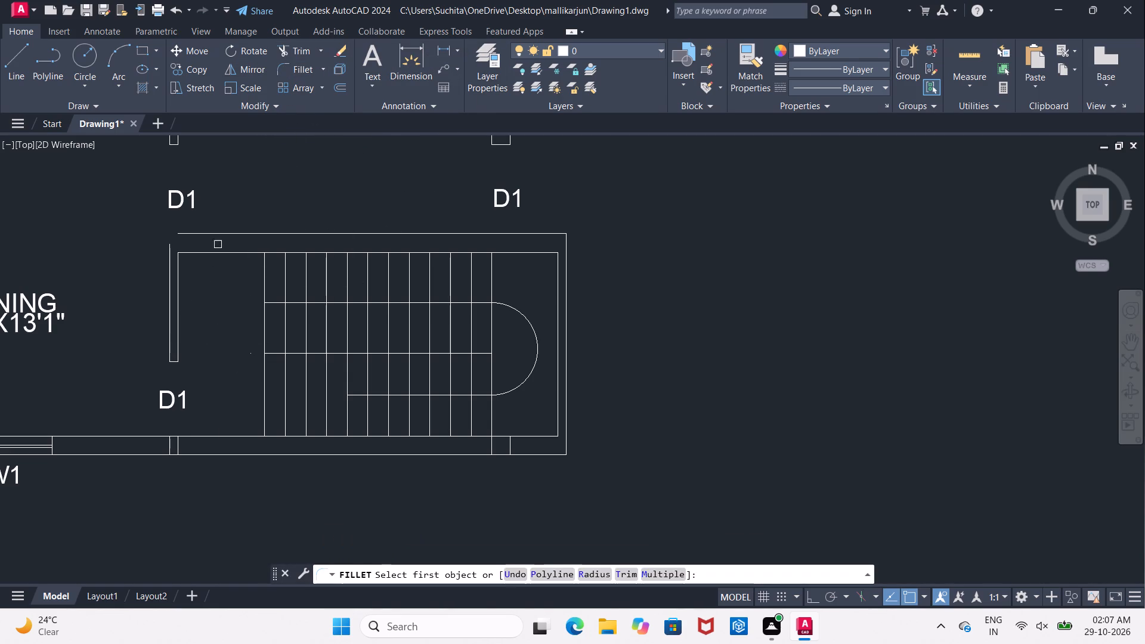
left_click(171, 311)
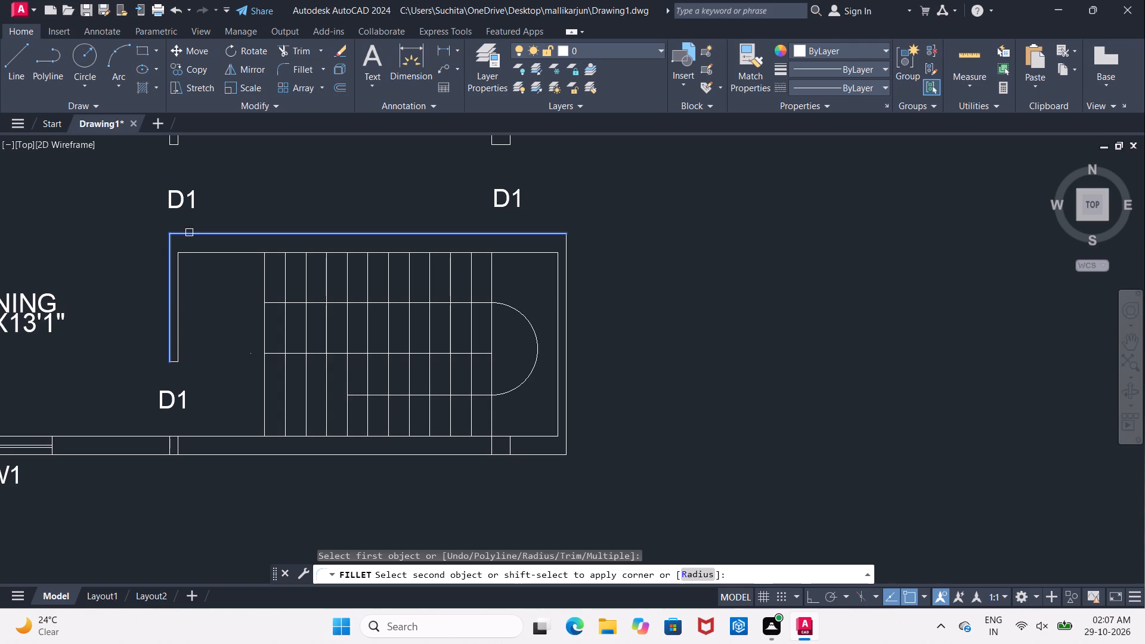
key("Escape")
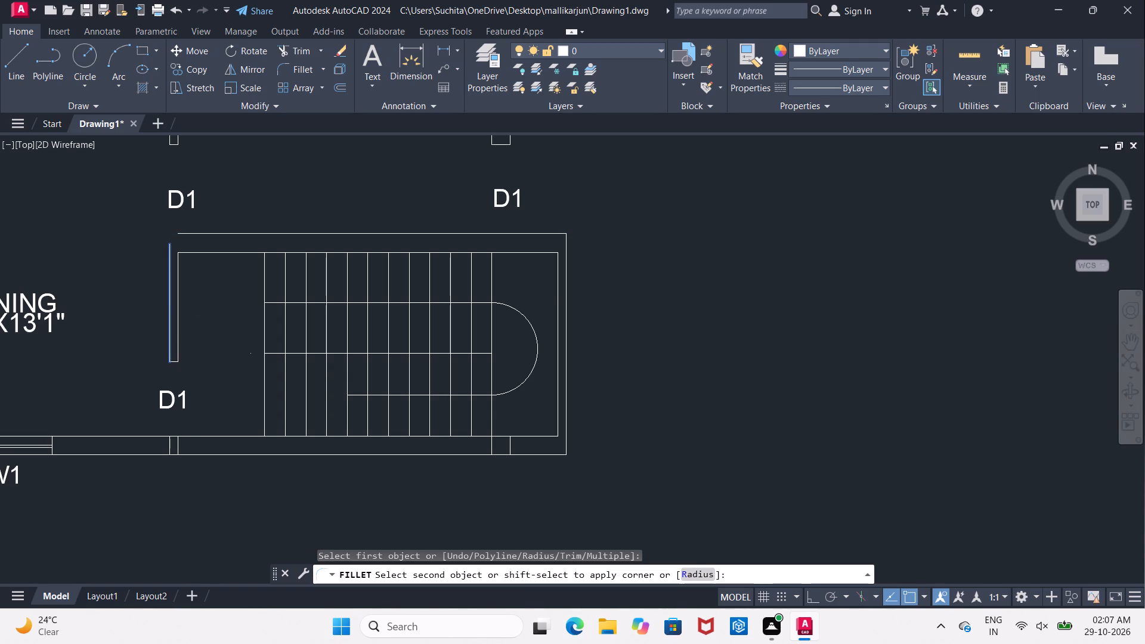
Offset the inner line of the staircase's left wall 9" outward toward the dining area.
key("o")
key("Return")
type("9\"")
key("Return")
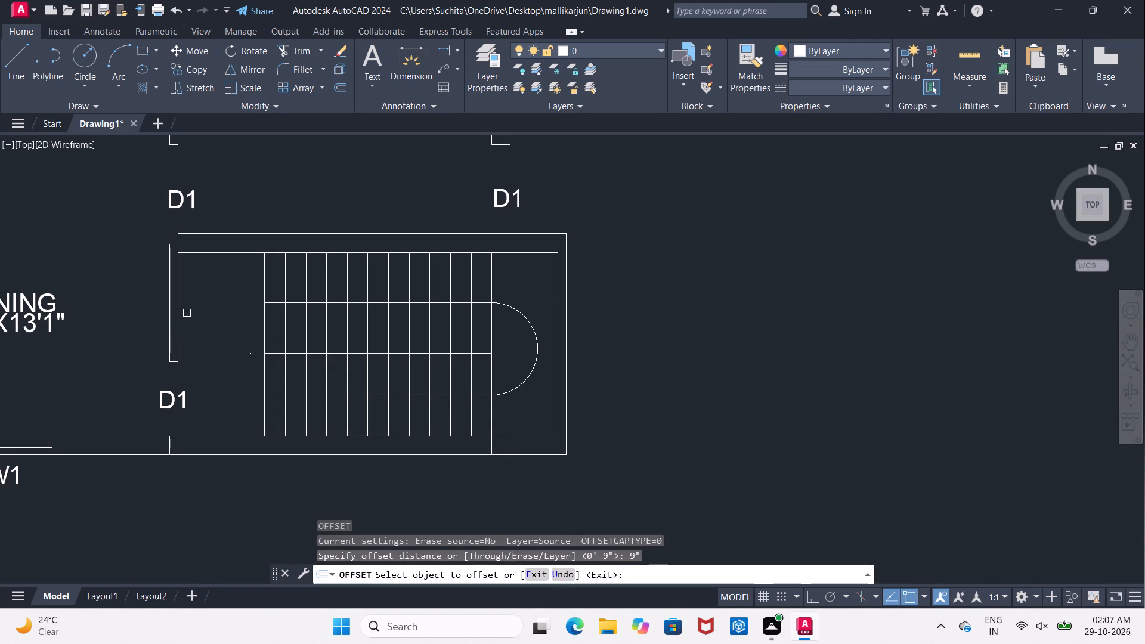
left_click(180, 318)
left_click(131, 330)
key("Escape")
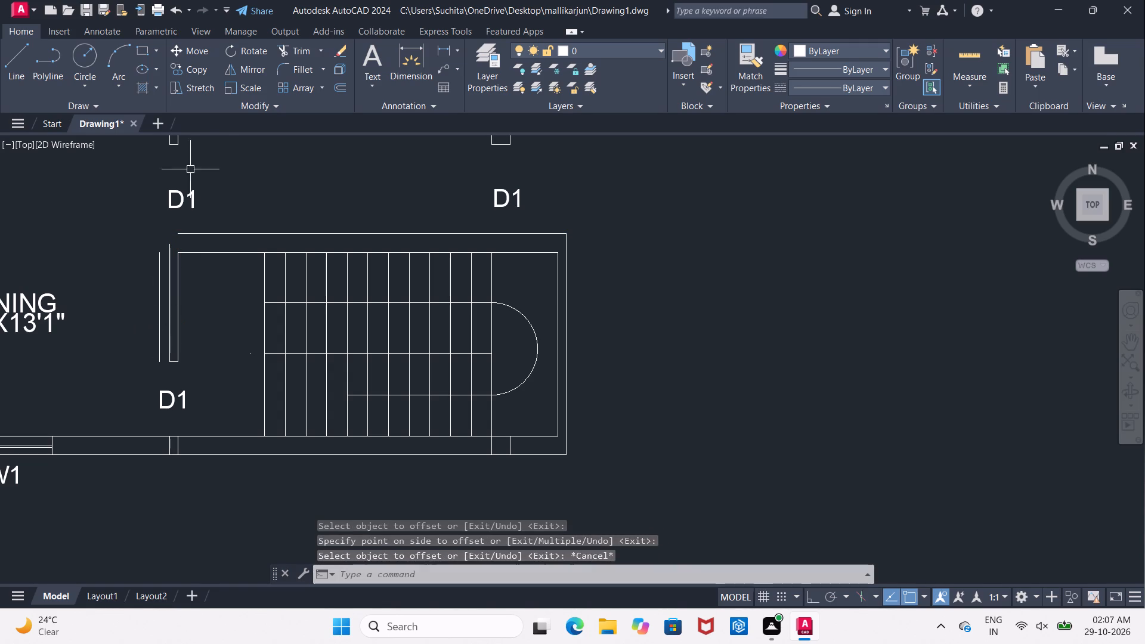
Fillet the new upper wall line with the new left wall line to close the staircase's upper-left corner.
left_click(290, 67)
left_click(213, 237)
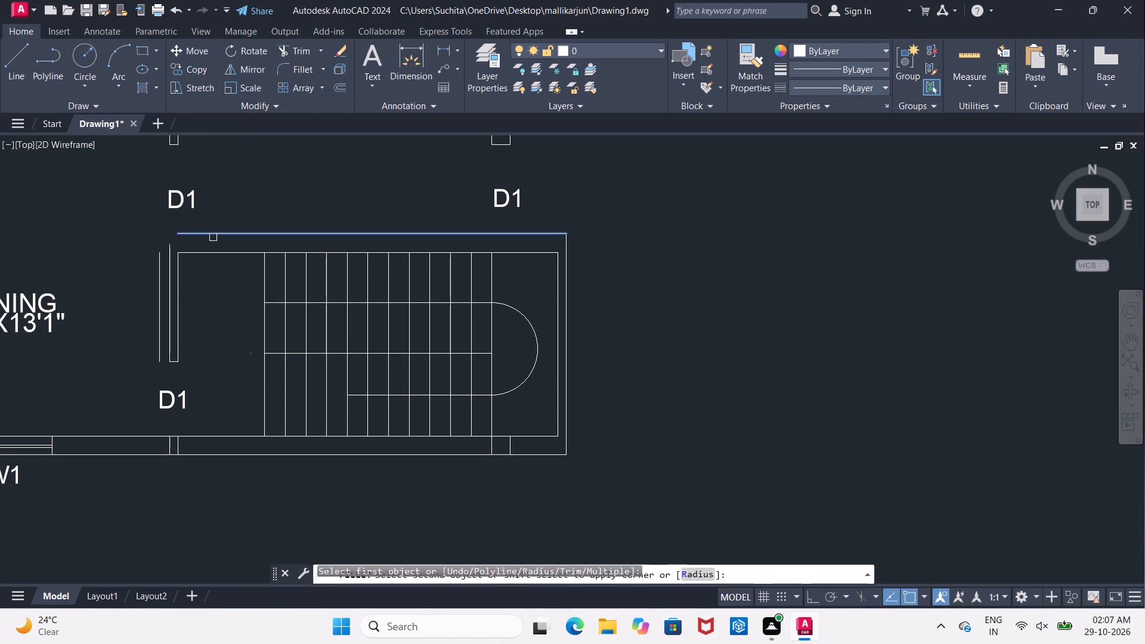
left_click(157, 295)
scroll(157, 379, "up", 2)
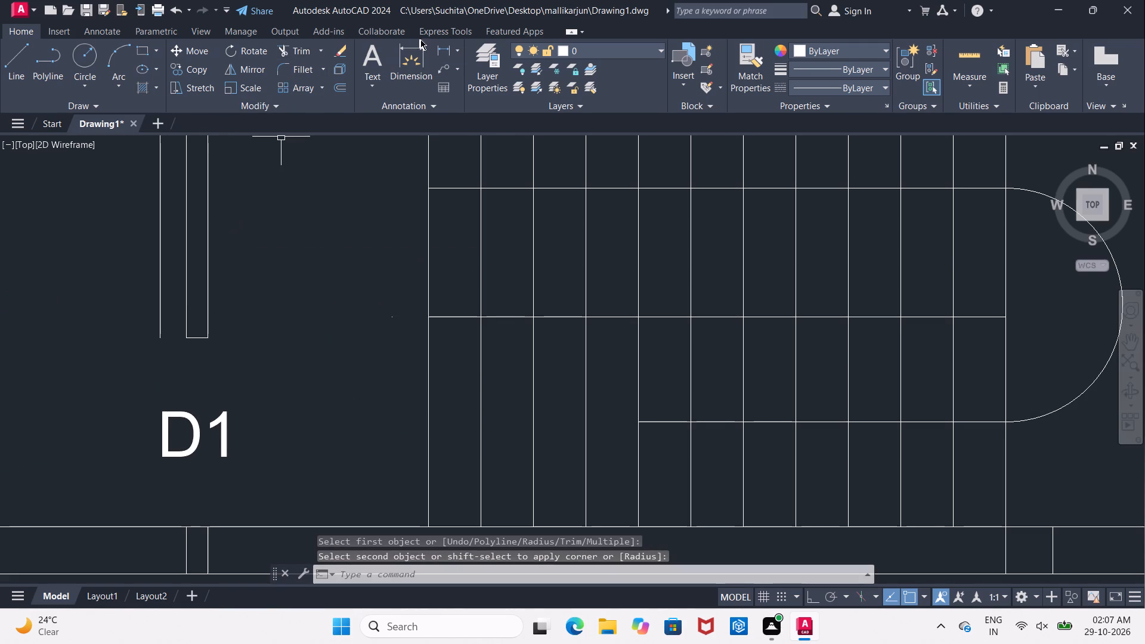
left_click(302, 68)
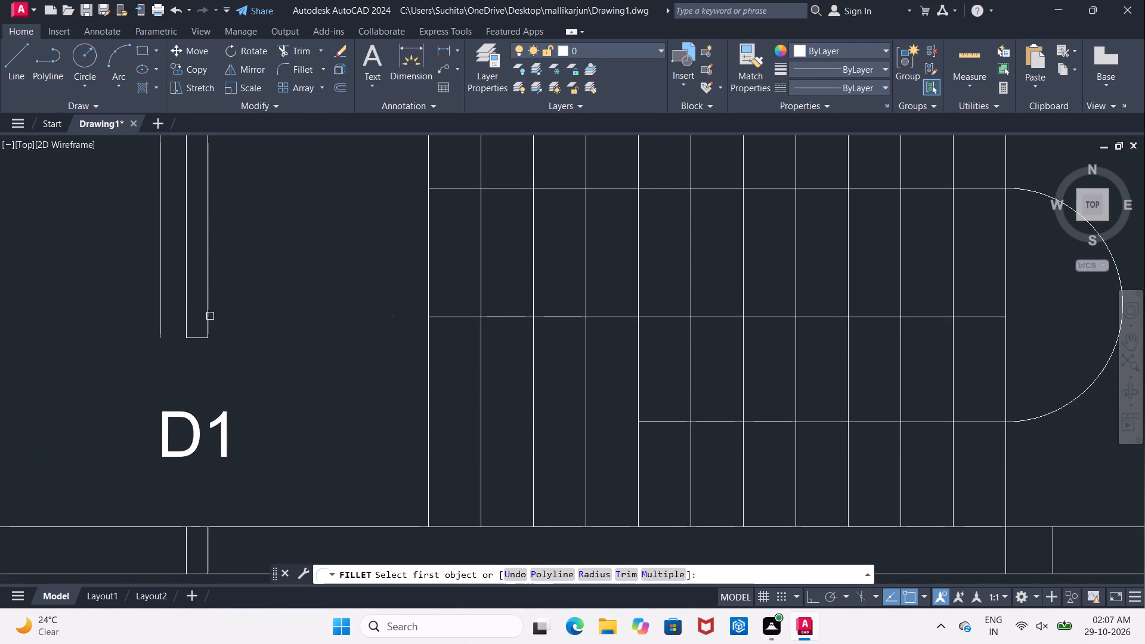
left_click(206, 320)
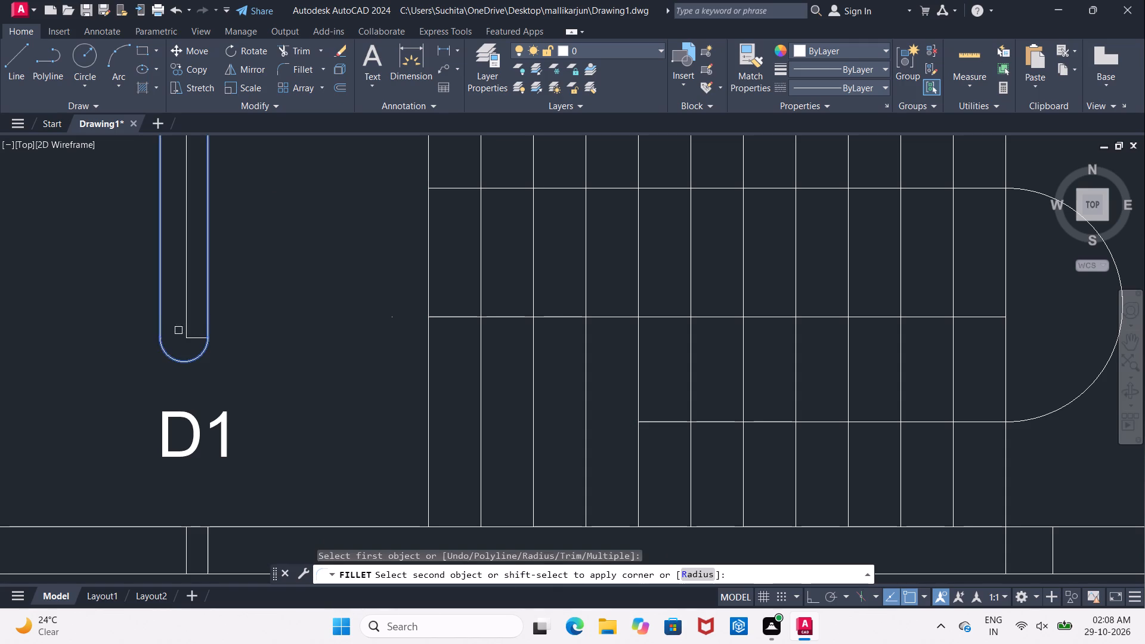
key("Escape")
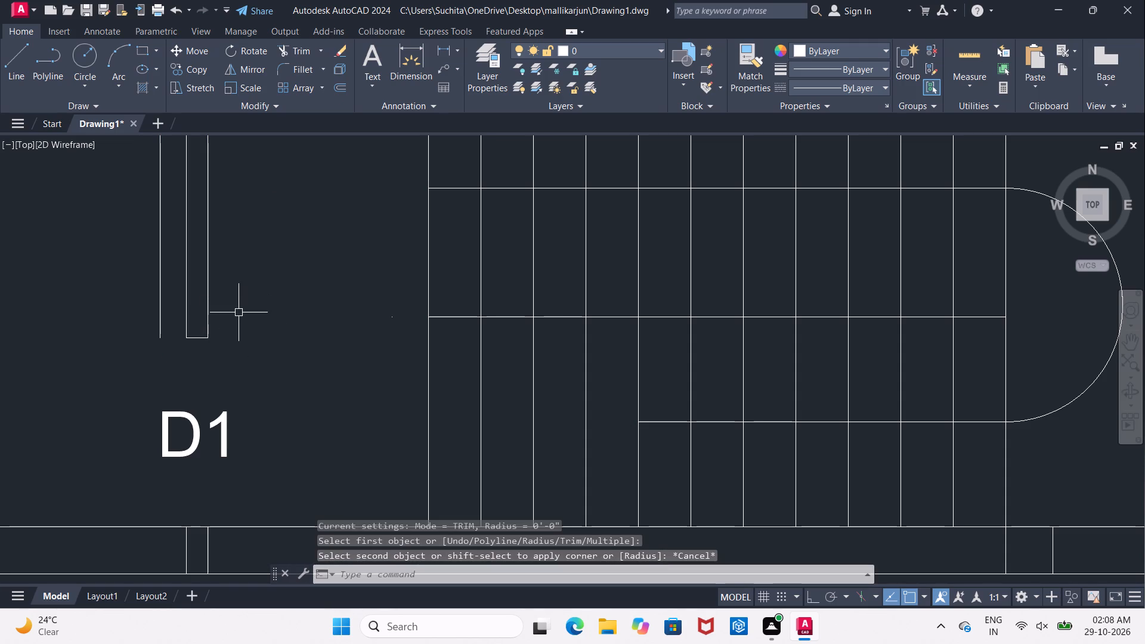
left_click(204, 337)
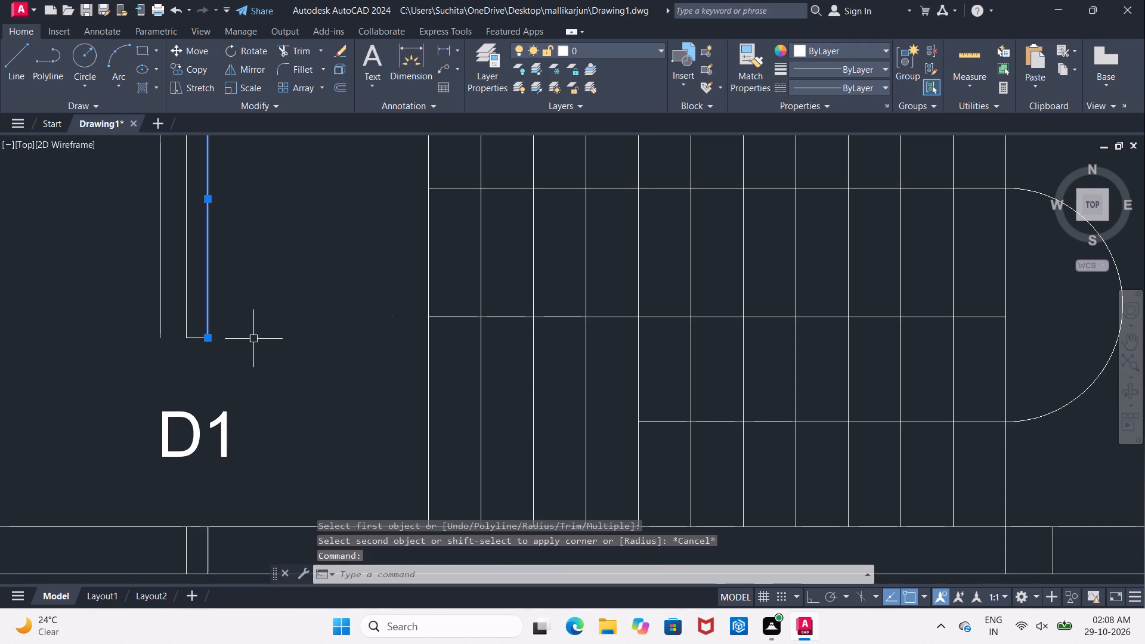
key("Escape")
Erase the short line closing the staircase left wall's lower end at the D1 opening.
scroll(246, 342, "up", 1)
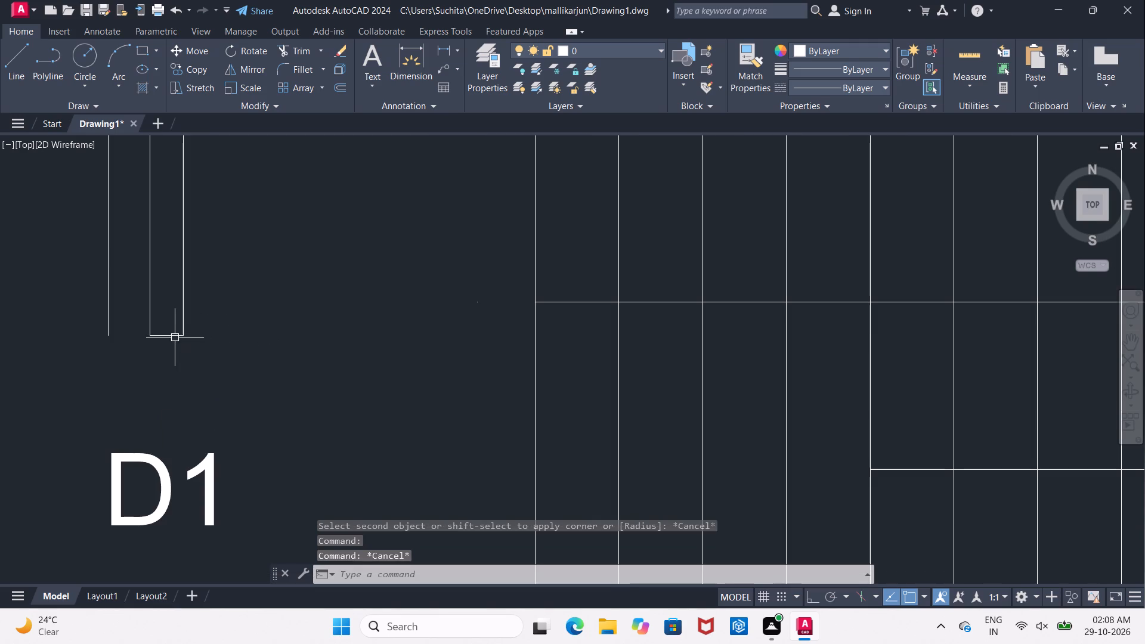
left_click(172, 336)
key("Delete")
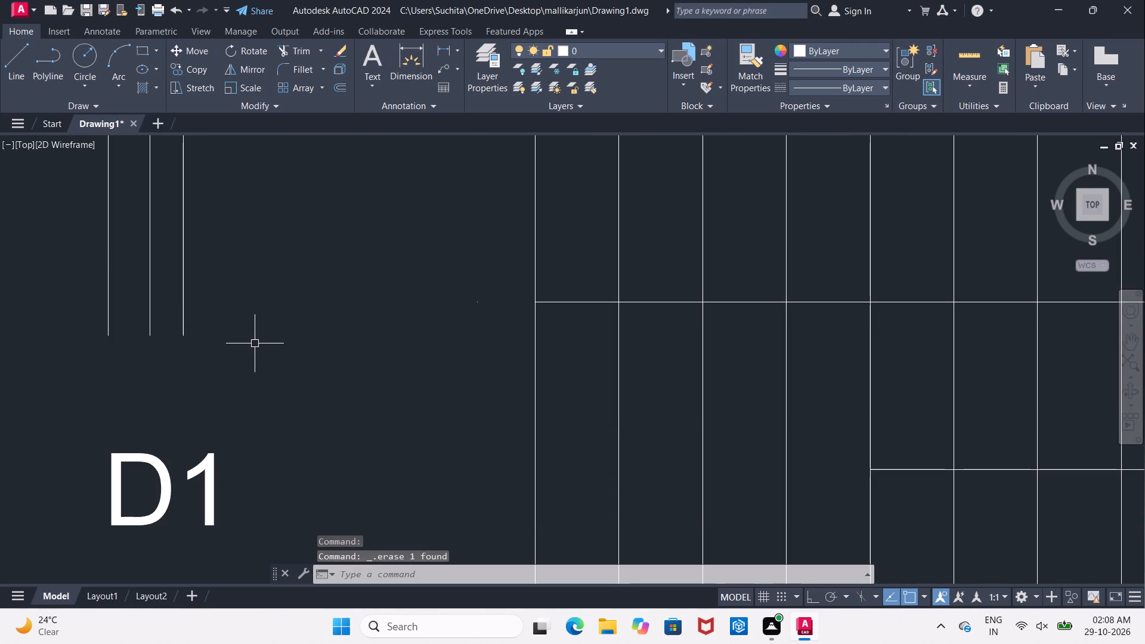
Draw a horizontal line closing the lower end of the widened left wall, from its outer line to its inner line.
left_click(15, 69)
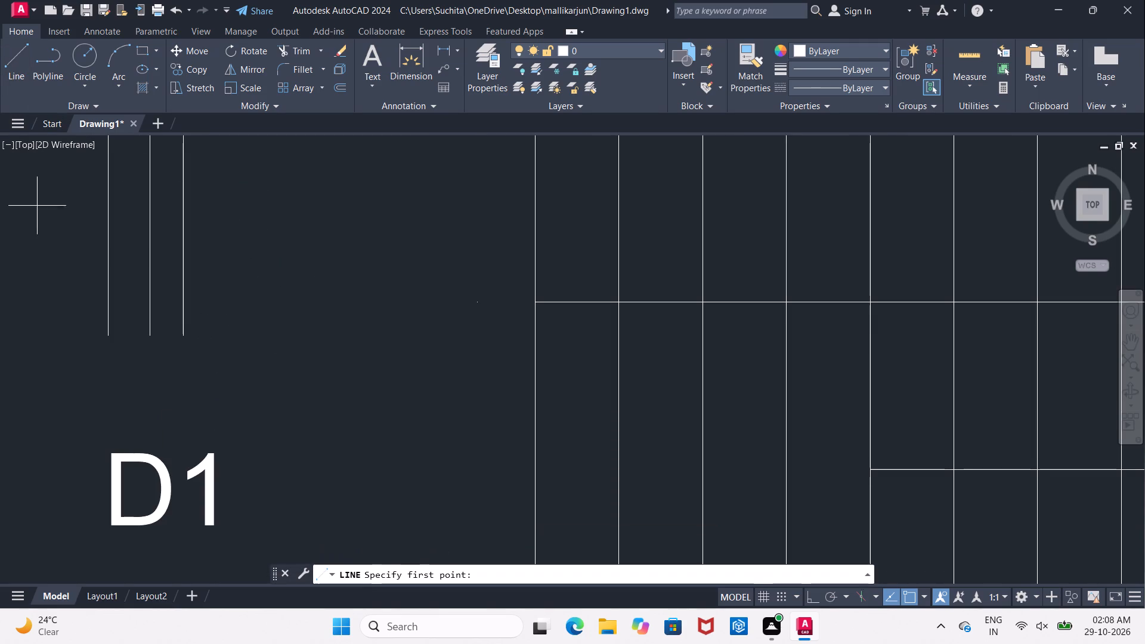
left_click(112, 340)
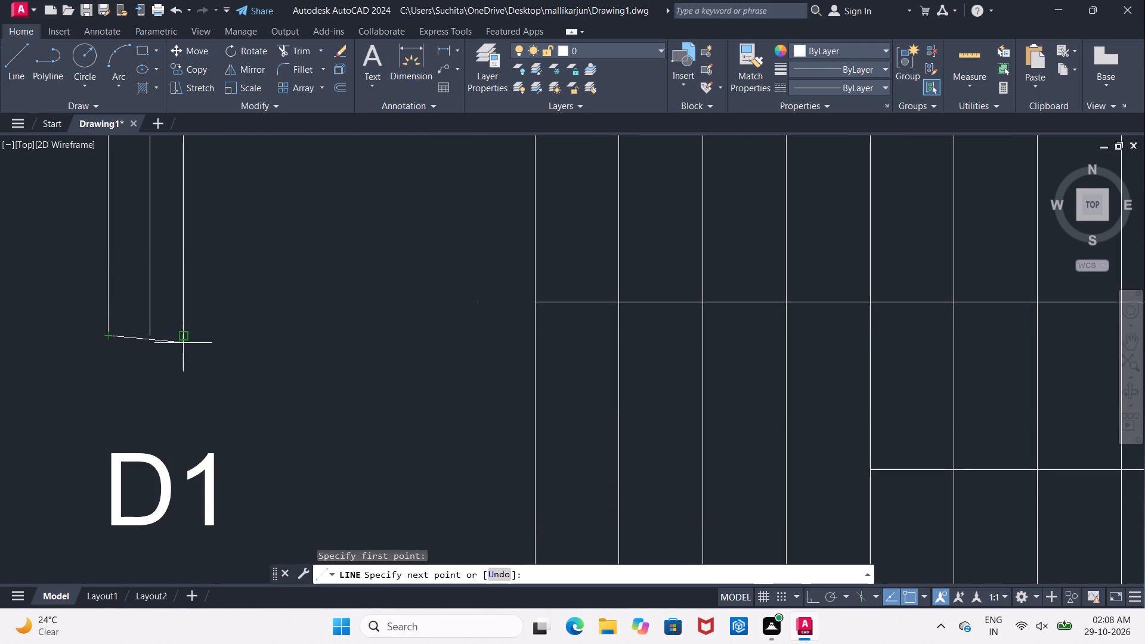
left_click(184, 338)
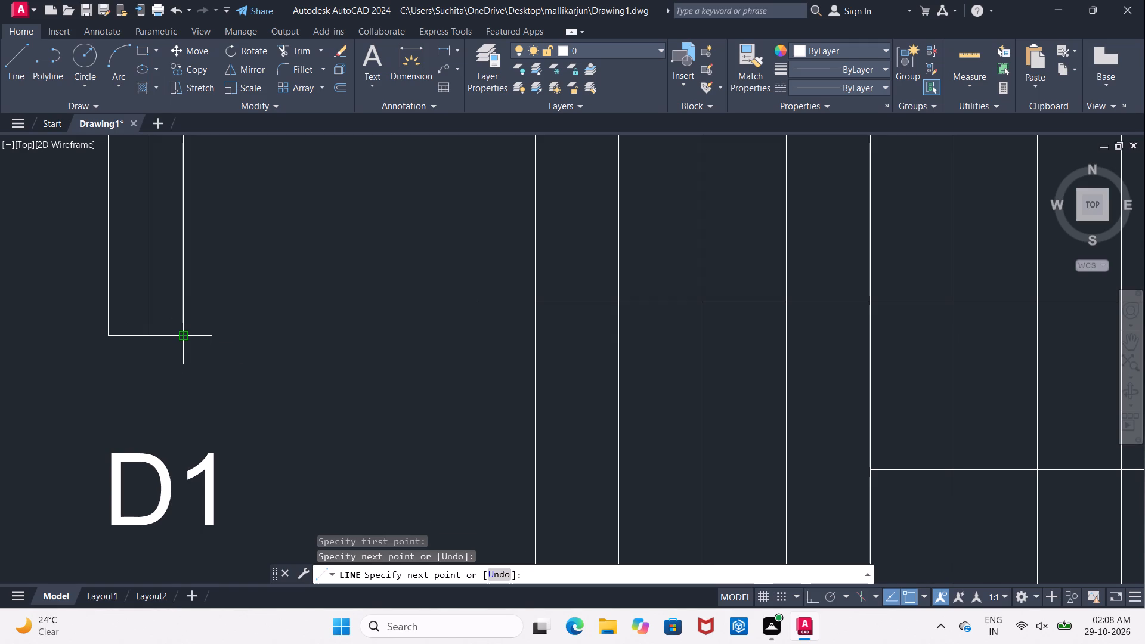
key("Escape")
Erase the old outer line left inside the staircase's widened left wall.
scroll(184, 338, "down", 3)
scroll(182, 292, "up", 2)
left_click(166, 316)
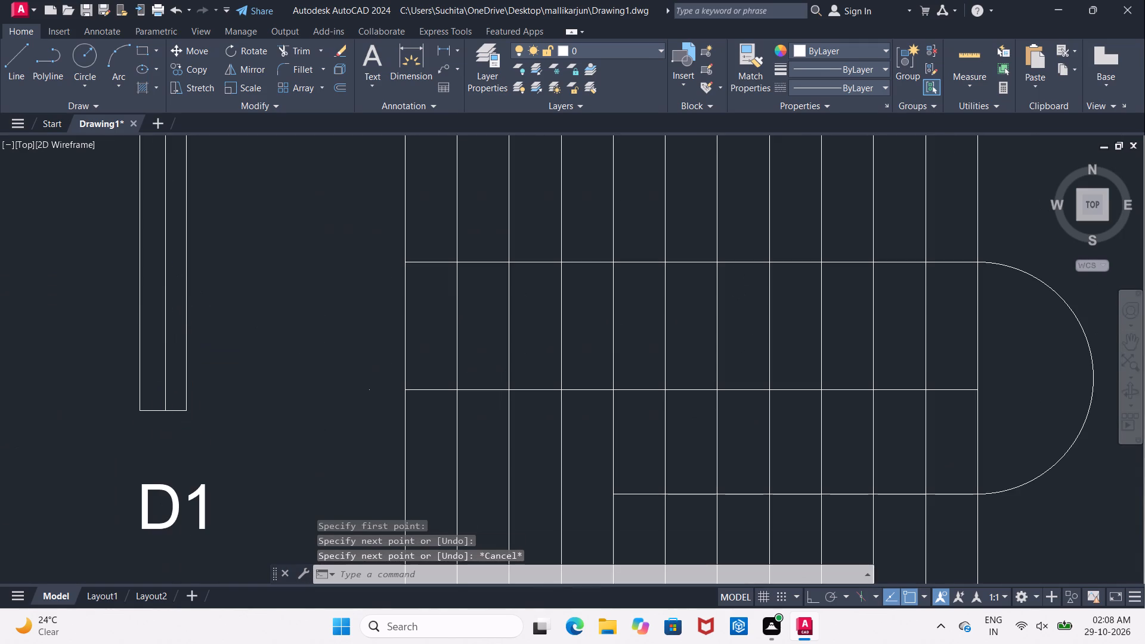
key("Delete")
In the neighbouring floor plan to the left, offset the inner line of the staircase's upper wall 9" upward.
scroll(166, 316, "down", 2)
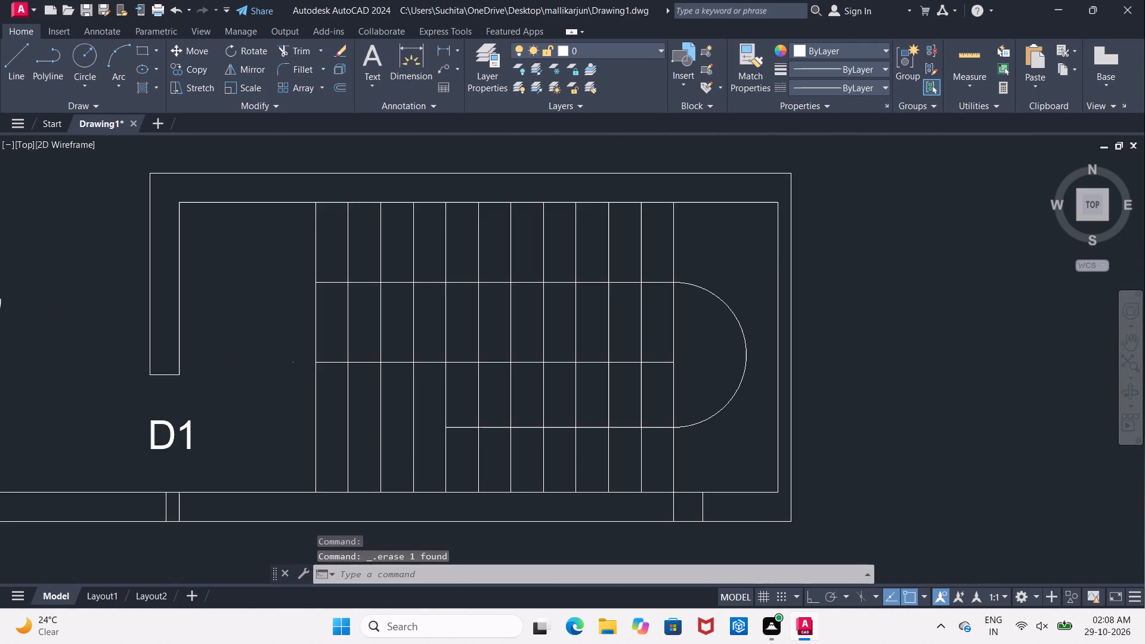
scroll(166, 316, "down", 2)
middle_click_drag(181, 323, 208, 287)
scroll(208, 284, "down", 1)
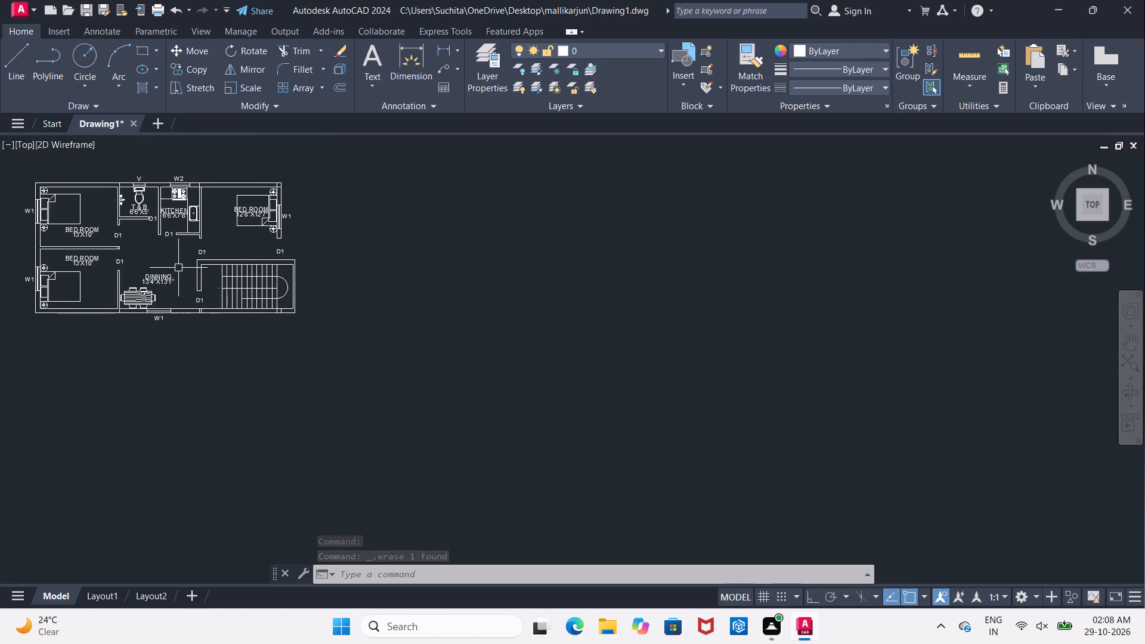
middle_click_drag(178, 268, 654, 252)
scroll(369, 267, "down", 1)
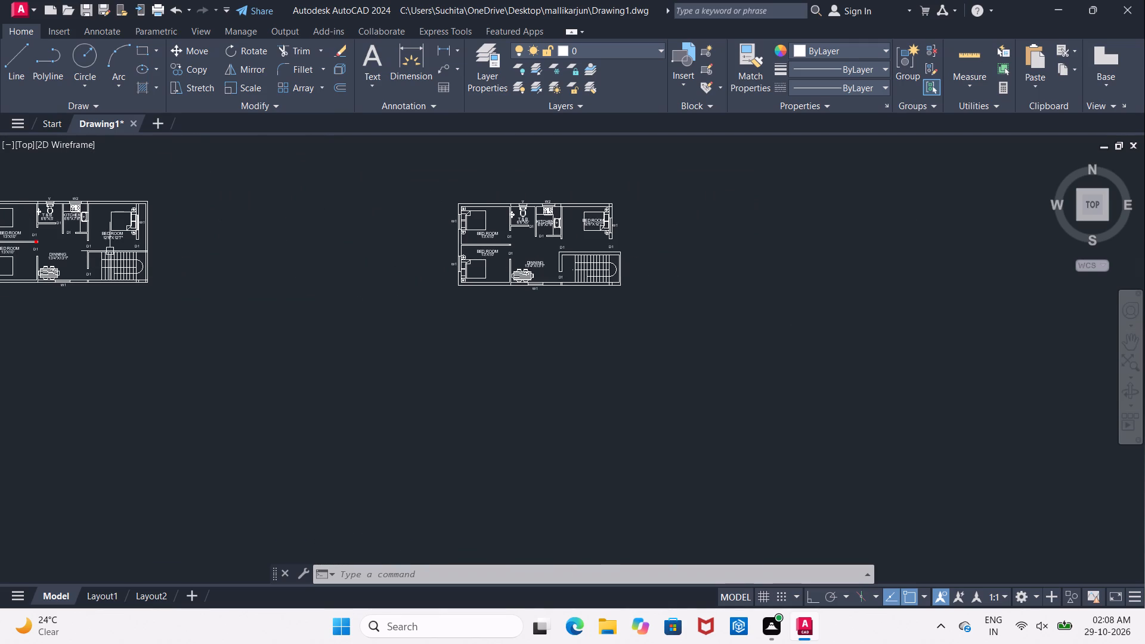
scroll(113, 247, "up", 4)
scroll(178, 252, "up", 1)
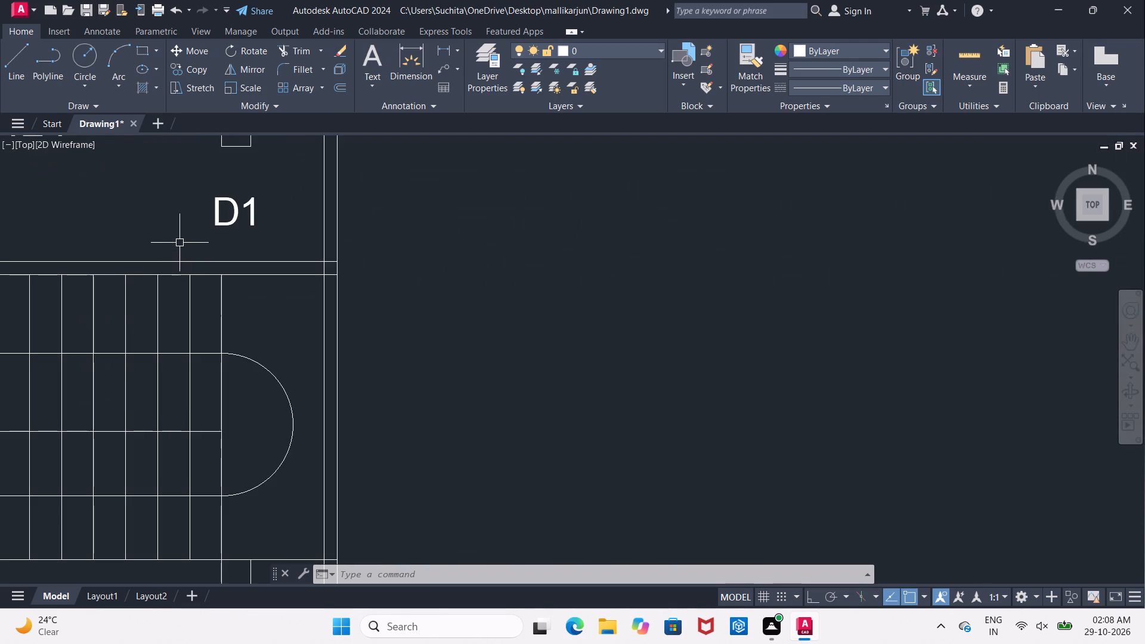
key("Escape")
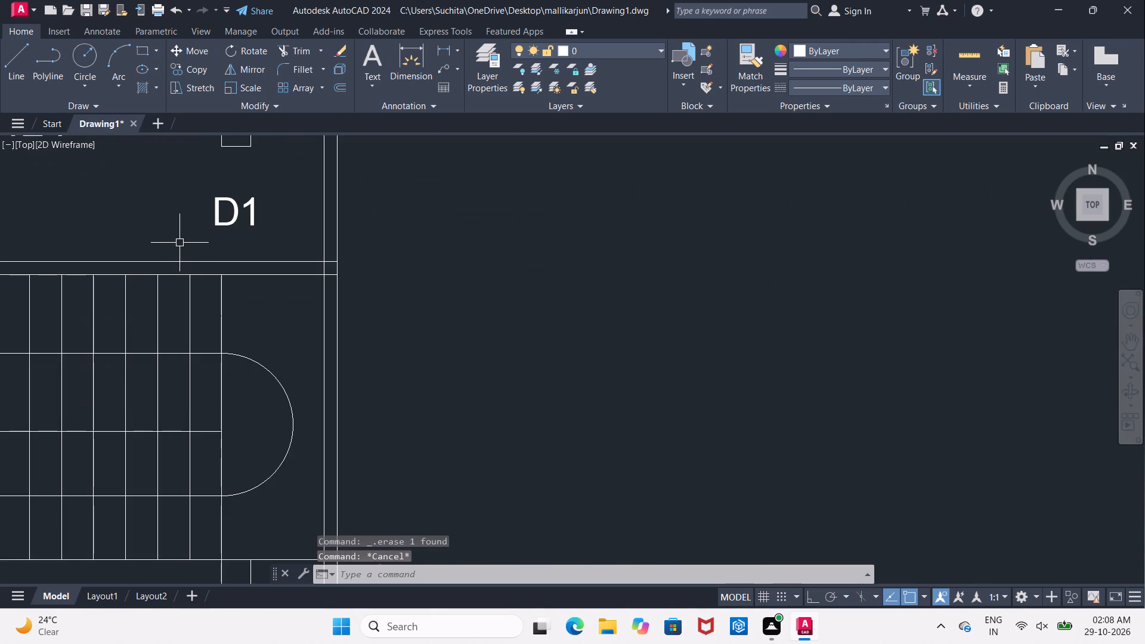
key("o")
key("Return")
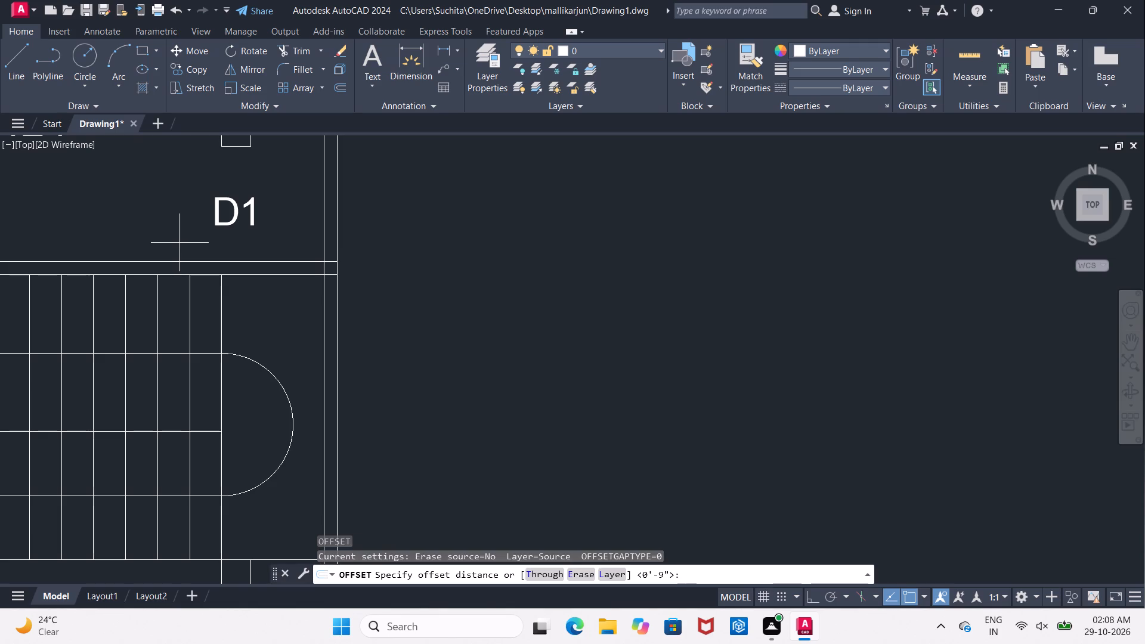
type("9\"")
key("Return")
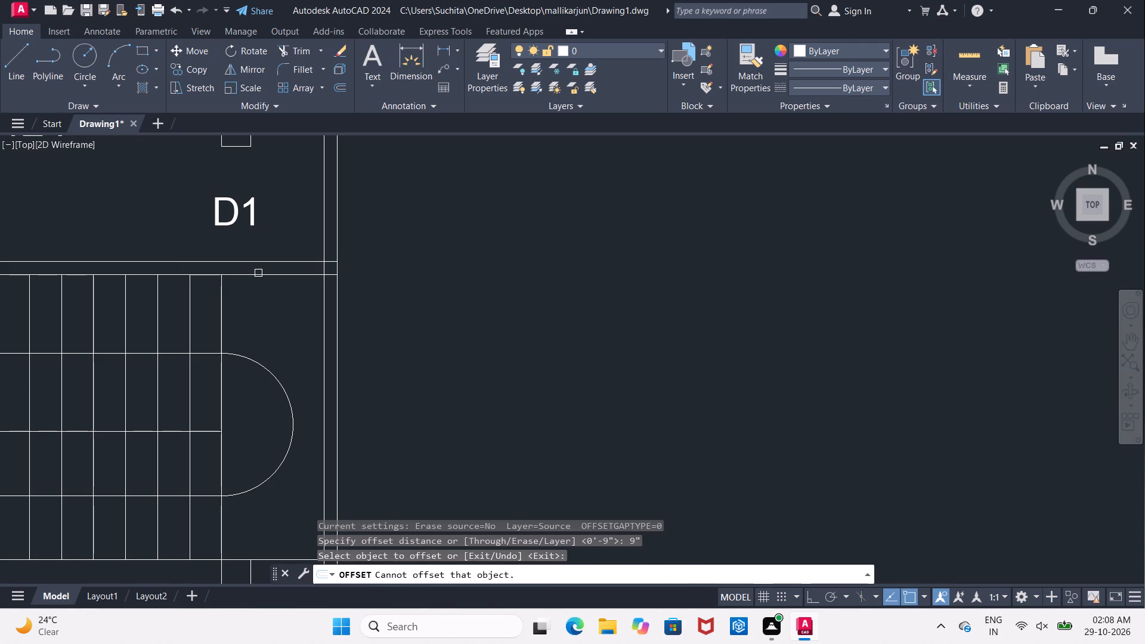
left_click(258, 273)
left_click(258, 233)
Offset the inner line of the staircase's left wall 9" outward, toward the dining area.
middle_click_drag(274, 234, 502, 247)
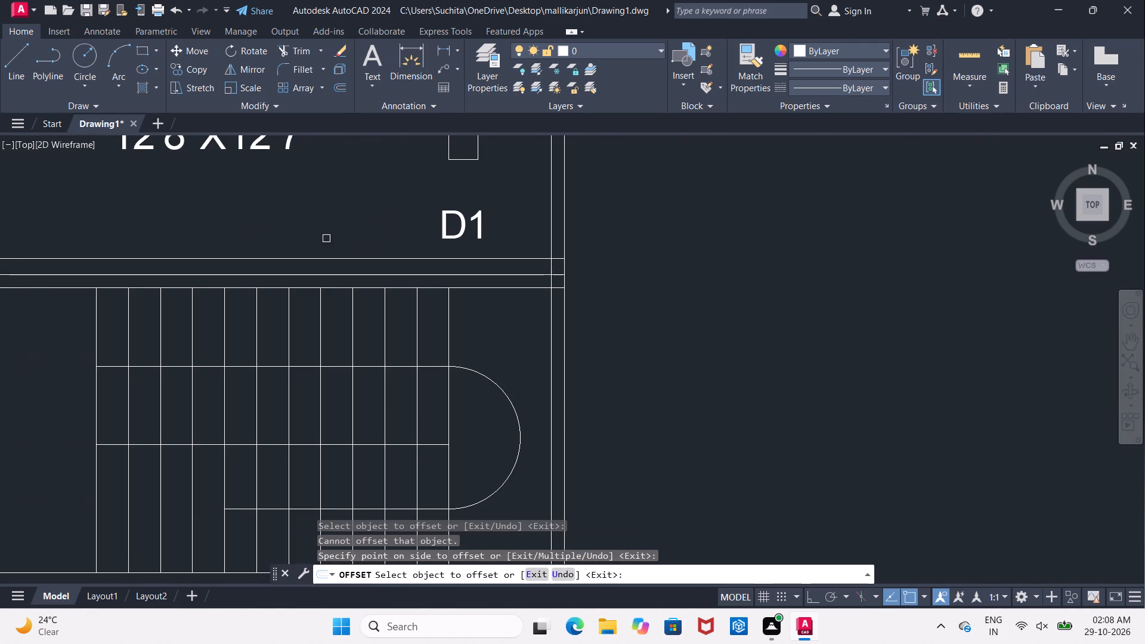
middle_click_drag(295, 229, 725, 216)
left_click(390, 386)
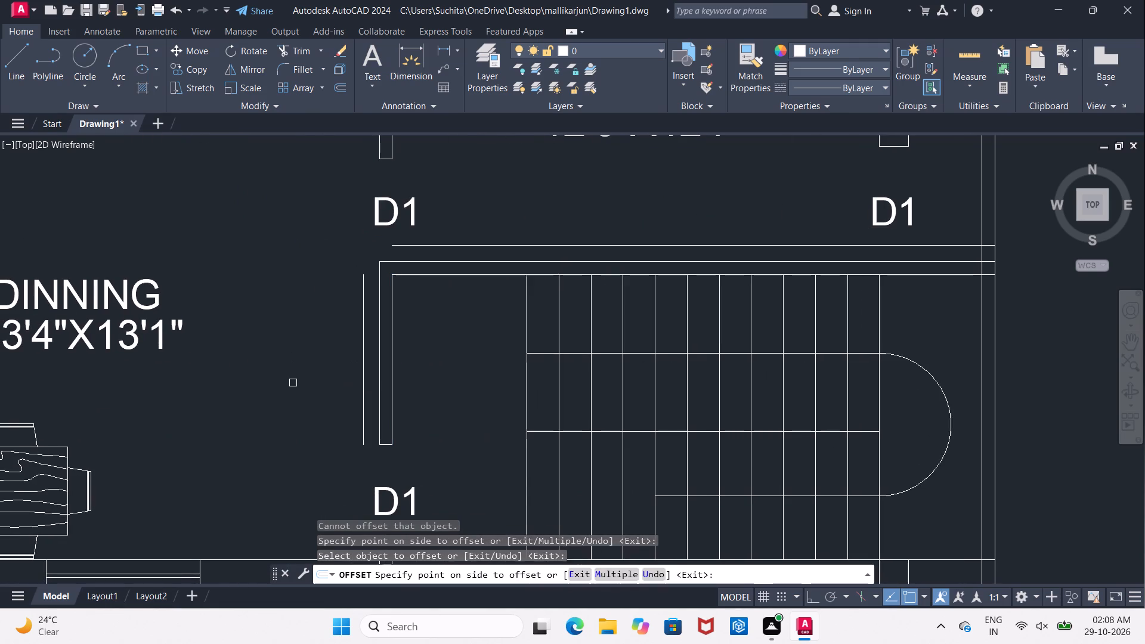
left_click(293, 383)
key("Escape")
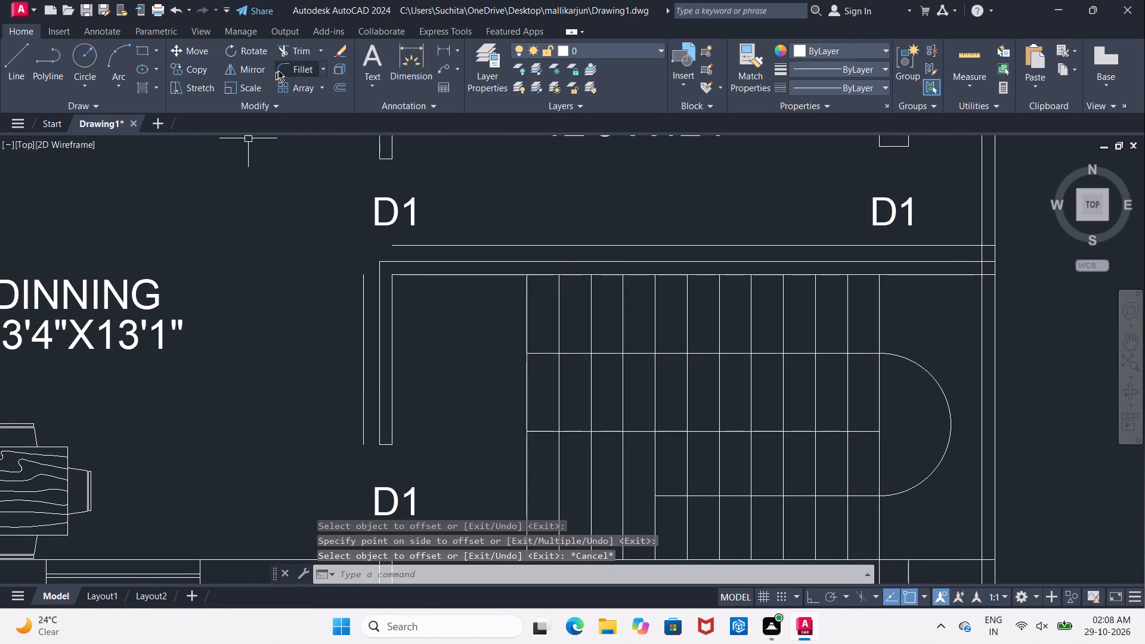
Fillet the new left wall line with the new upper wall line to close the staircase's upper-left outer corner.
left_click(280, 70)
left_click(360, 347)
left_click(401, 247)
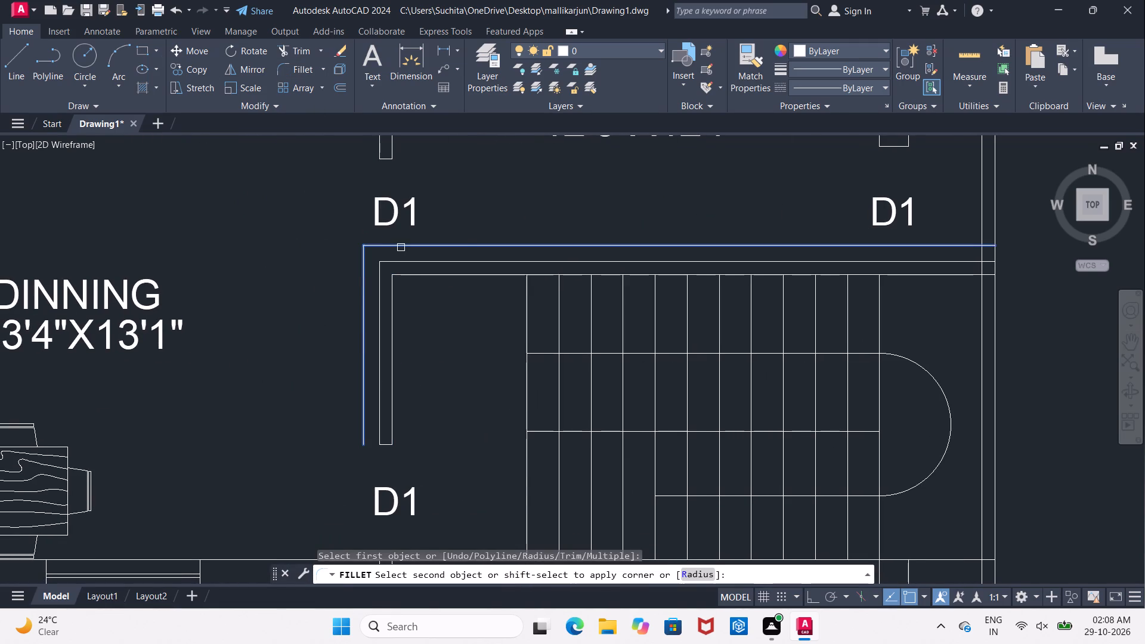
Erase the old outer line left inside the staircase's widened upper wall.
middle_click_drag(664, 203, 163, 222)
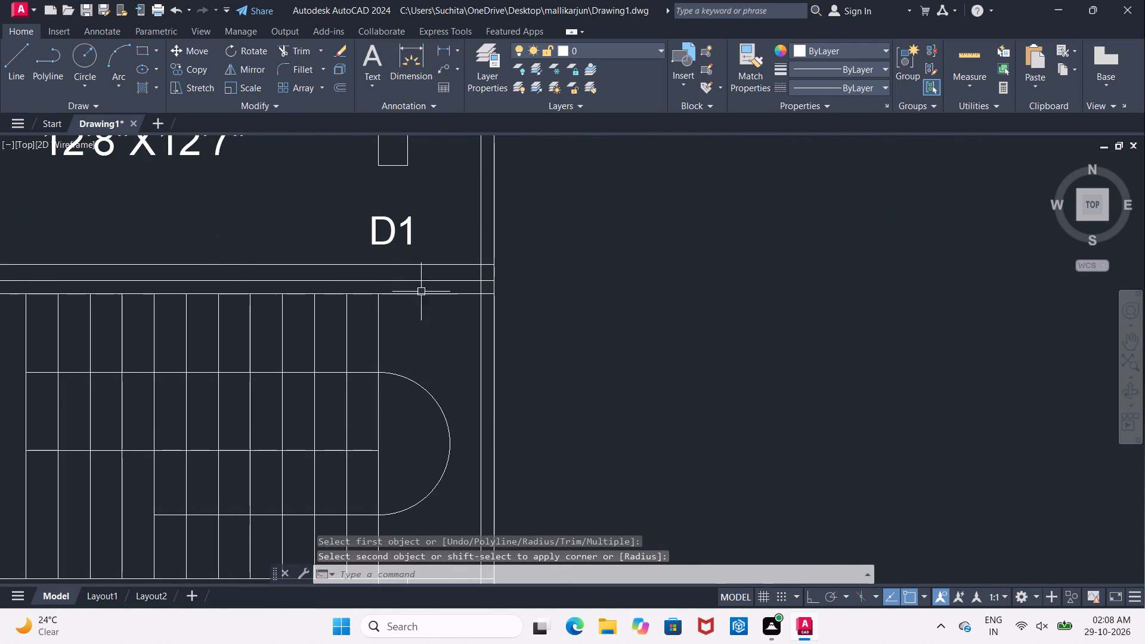
left_click(417, 277)
left_click(417, 284)
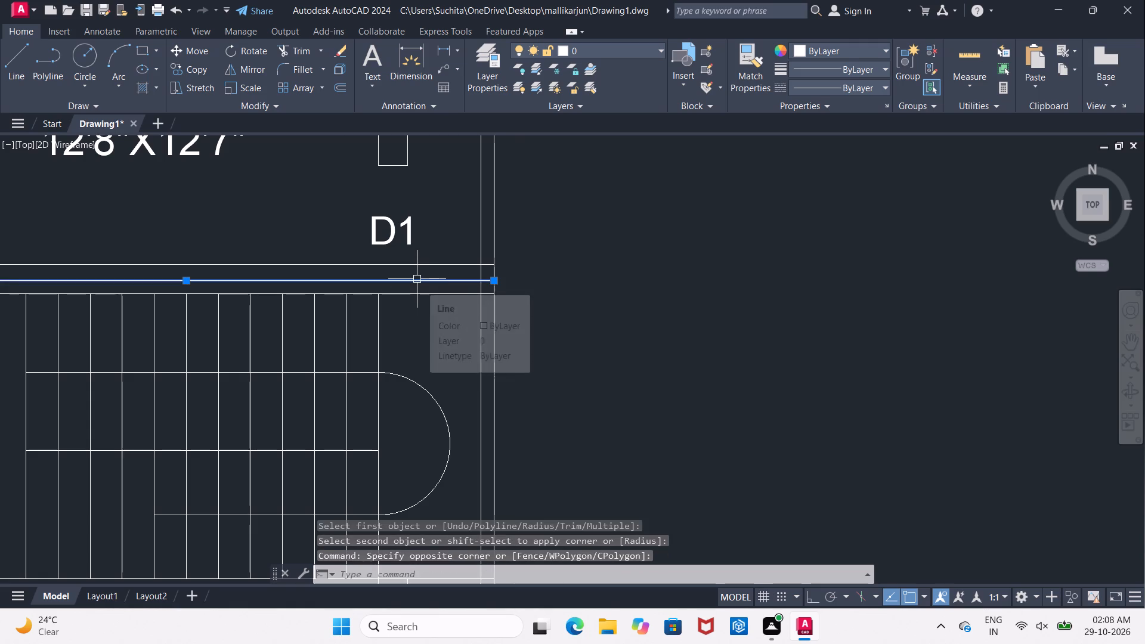
key("Delete")
Trim the inner line of the building's right wall where it crosses the staircase's widened upper wall.
scroll(417, 279, "down", 3)
middle_click_drag(344, 284, 369, 284)
scroll(448, 314, "up", 2)
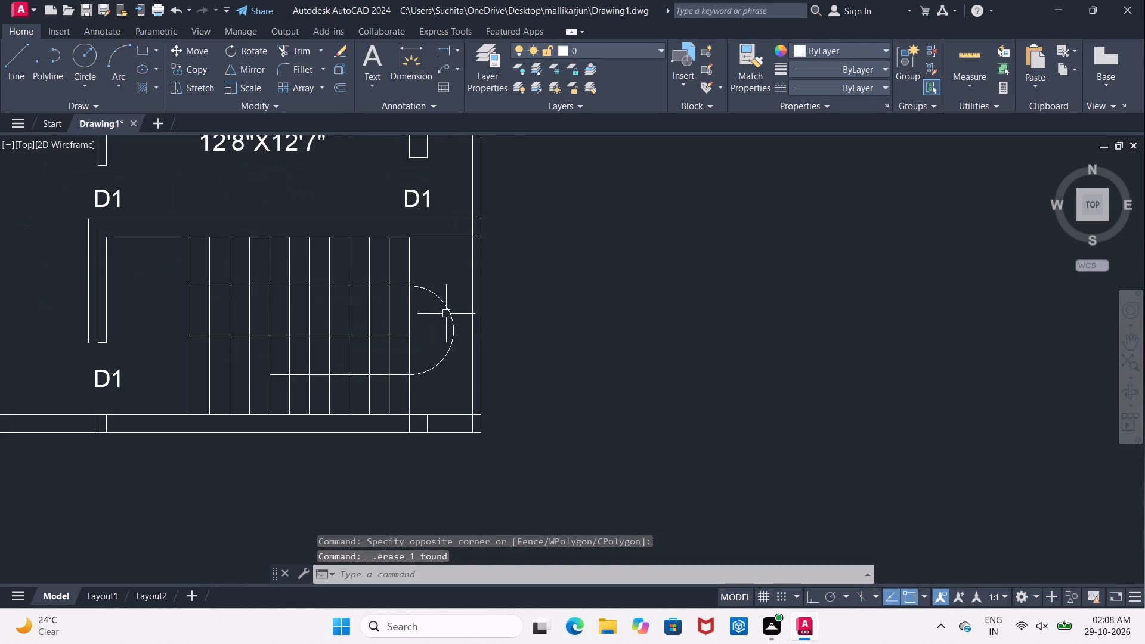
type("TR")
key("space")
key("space")
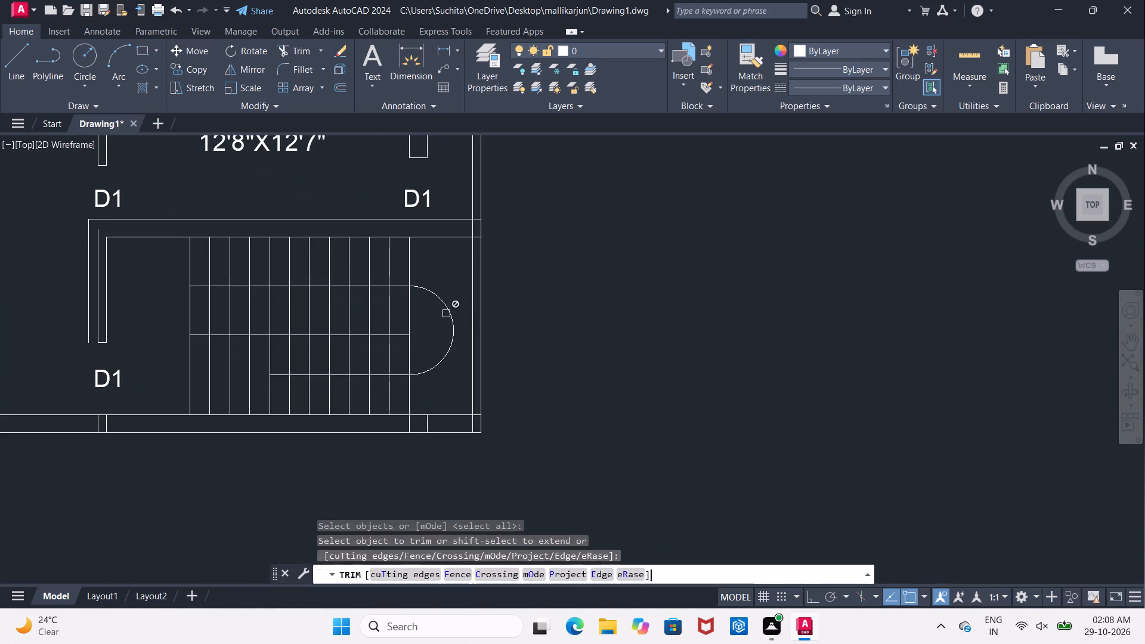
left_click(471, 230)
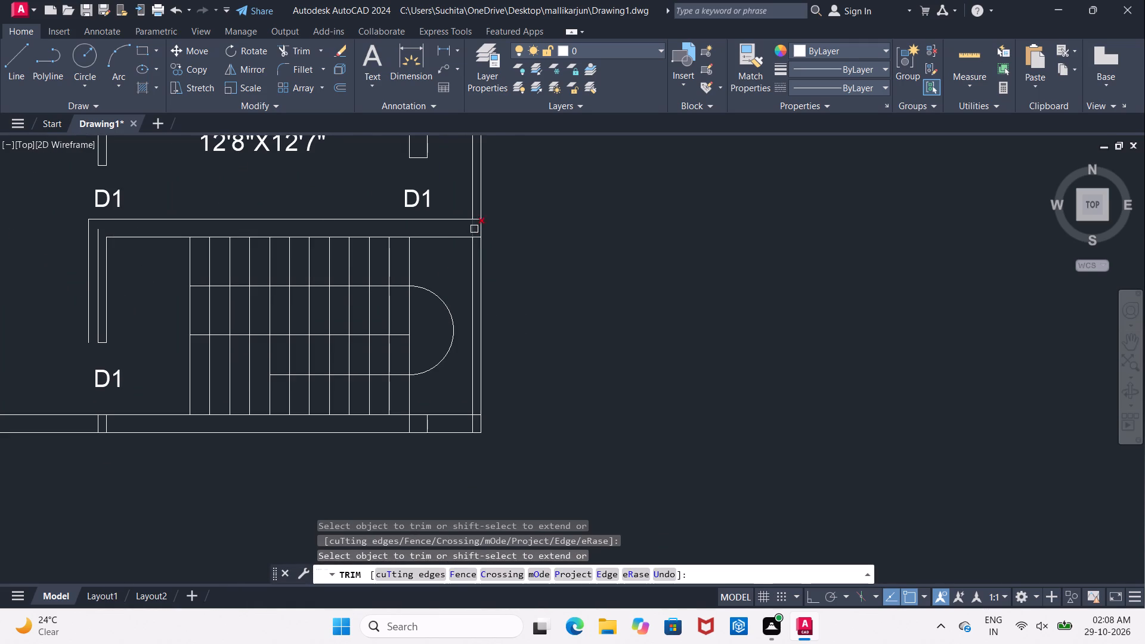
left_click(476, 228)
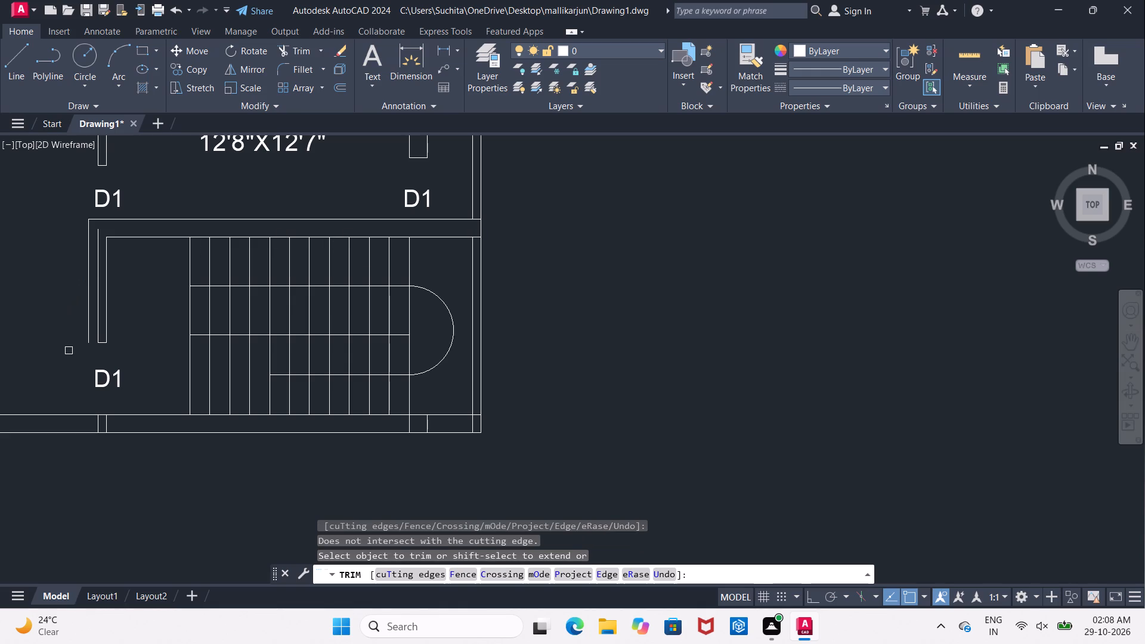
key("Escape")
Select the old outer line left inside the staircase's widened left wall.
left_click(97, 318)
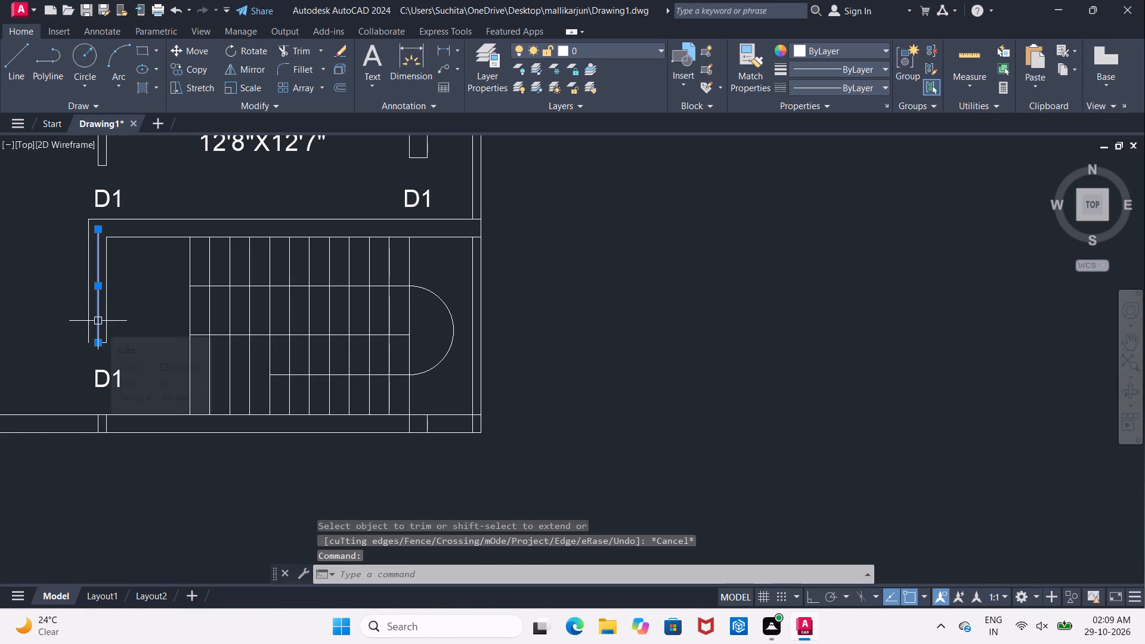
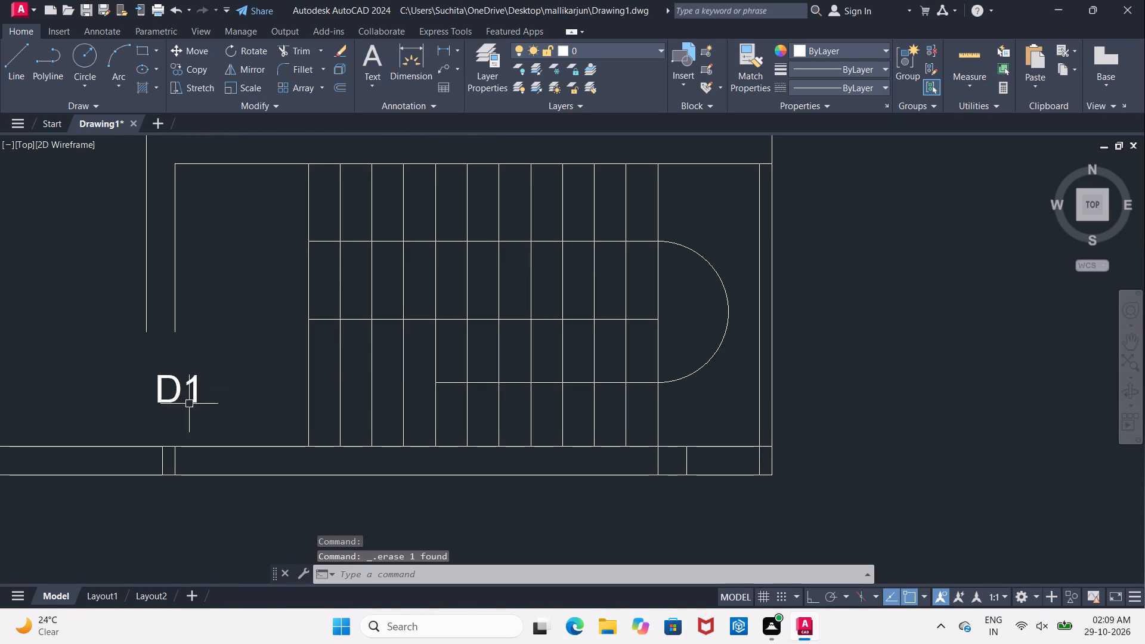
In the plan with red columns, offset the right-hand wall-joint line across the lower wall below the staircase's D1 door 9" leftward.
key("Escape")
key("o")
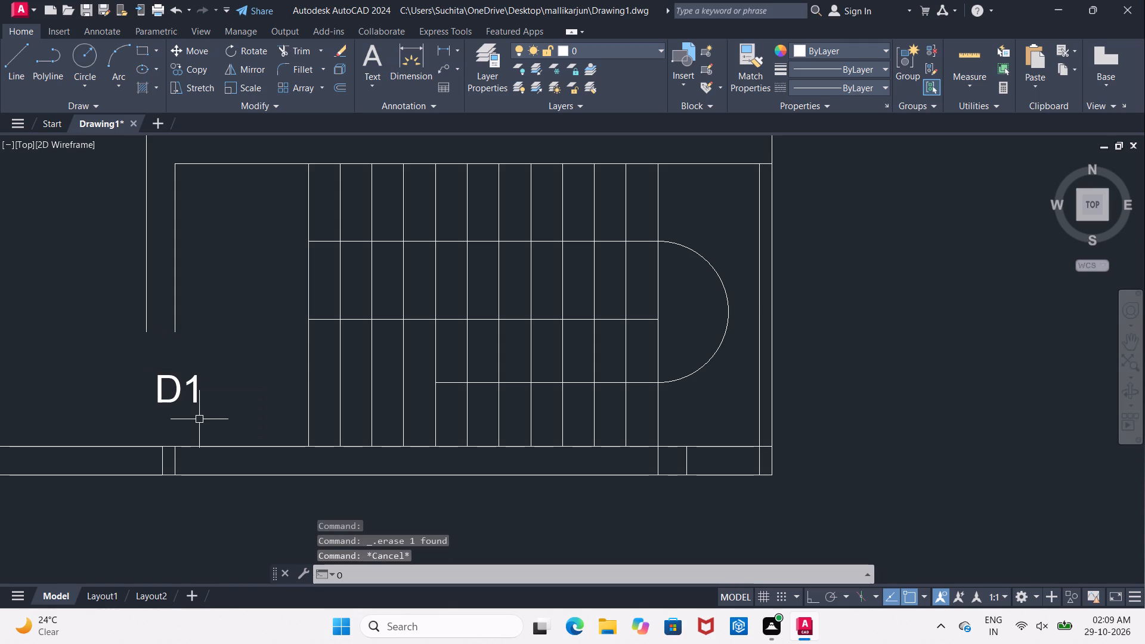
key("Return")
type("9\"")
key("Return")
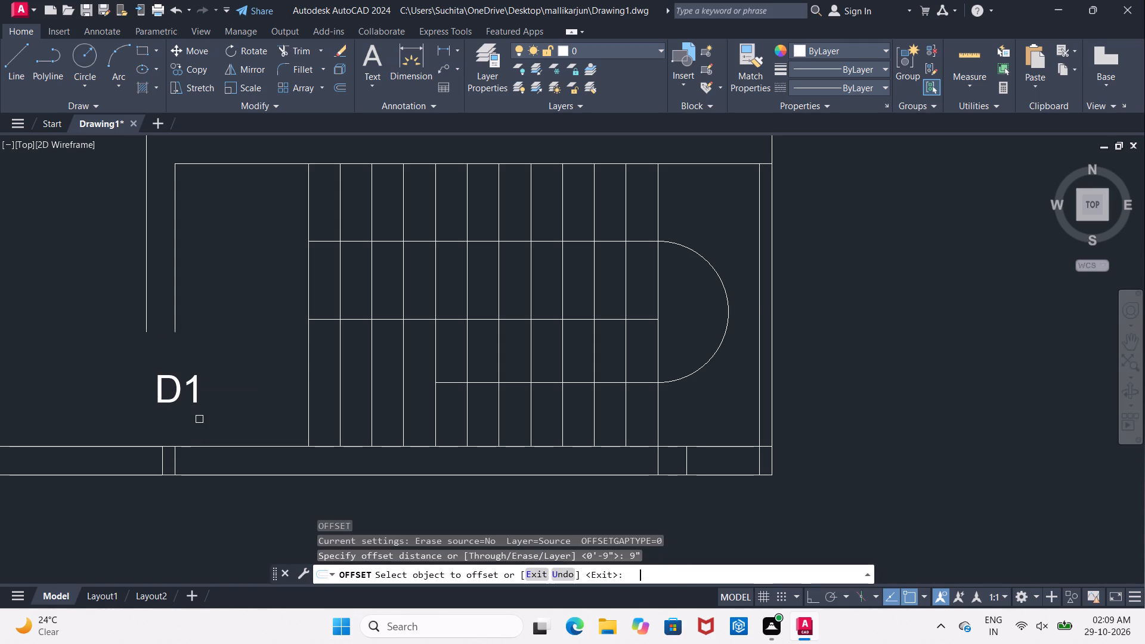
left_click(172, 466)
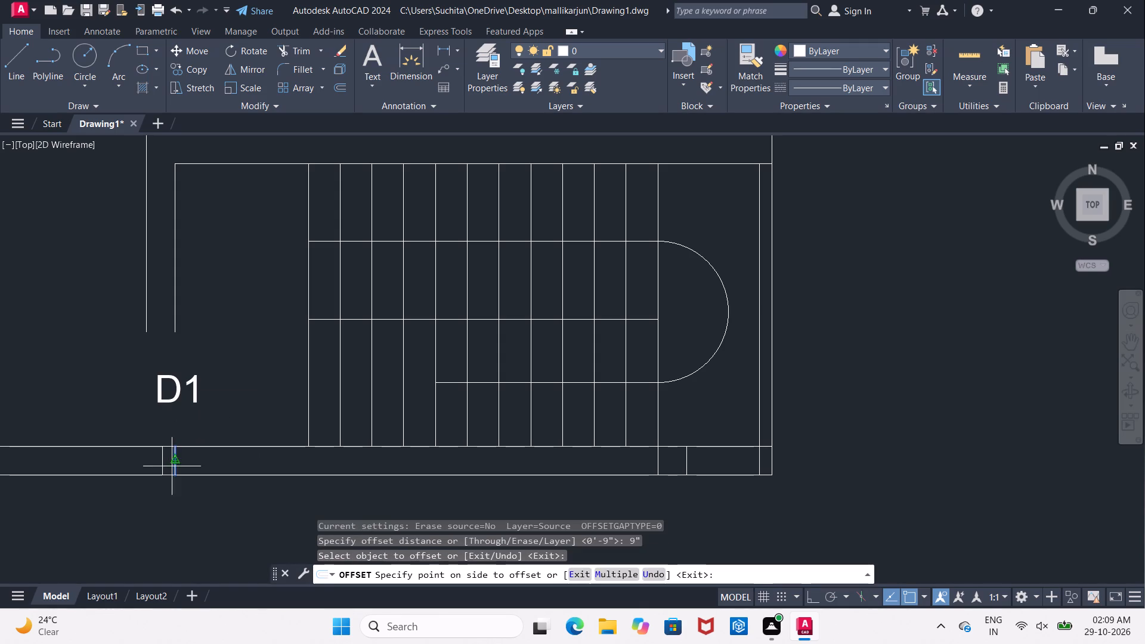
left_click(114, 464)
In the plan without red columns, offset the matching right-hand joint line across the lower wall below D1 9" leftward.
middle_click_drag(454, 500, 252, 453)
scroll(252, 453, "down", 3)
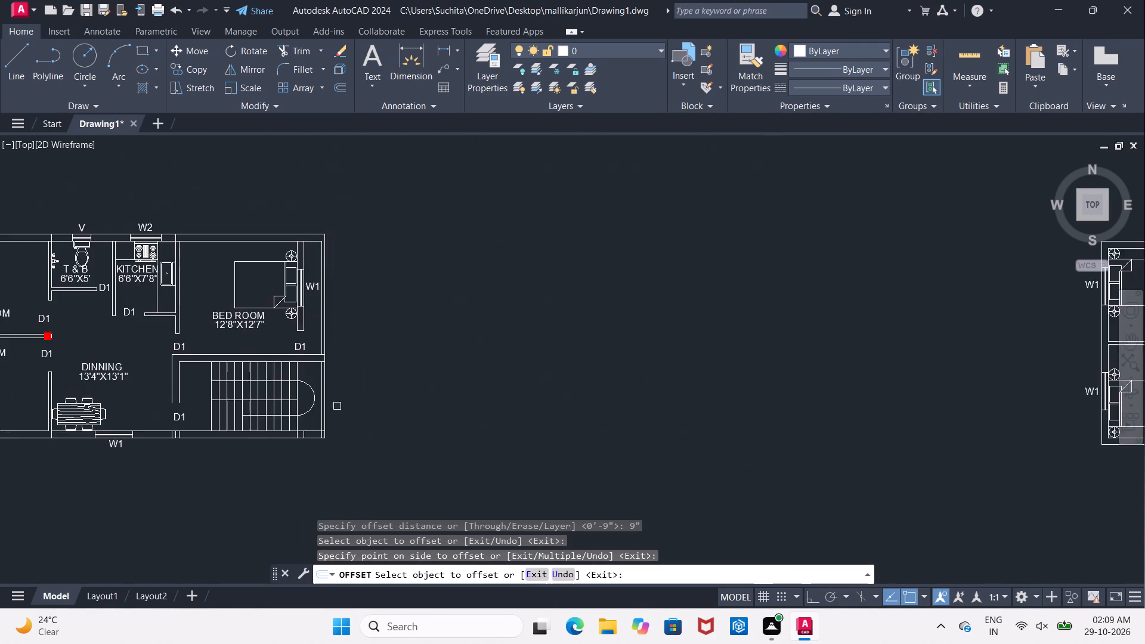
scroll(428, 404, "down", 2)
scroll(819, 428, "up", 6)
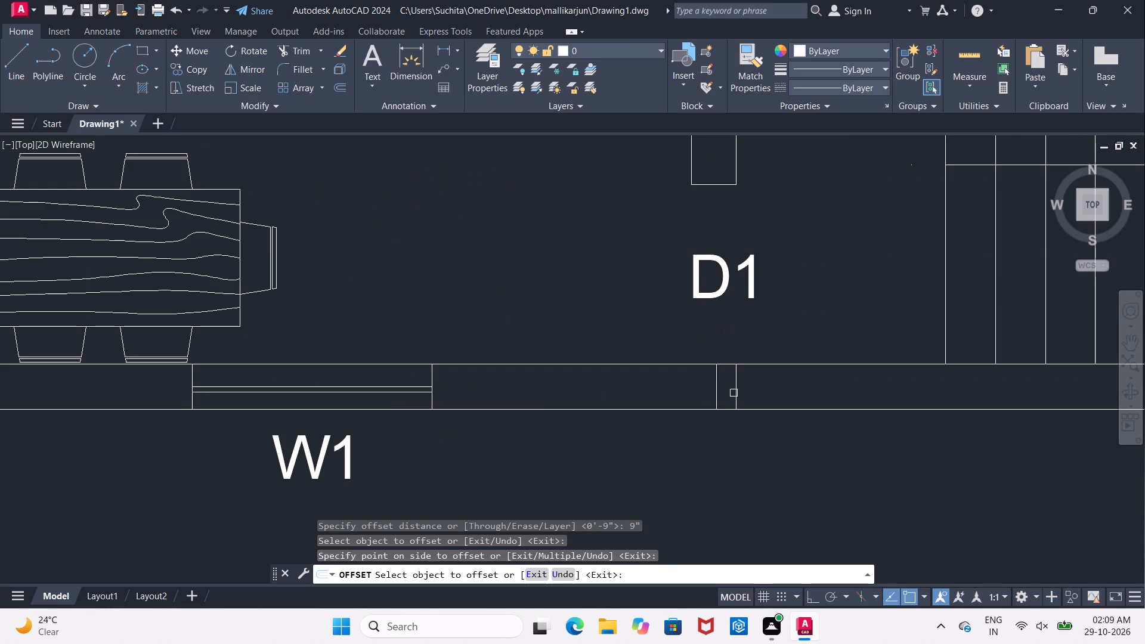
left_click(734, 392)
left_click(671, 400)
key("Escape")
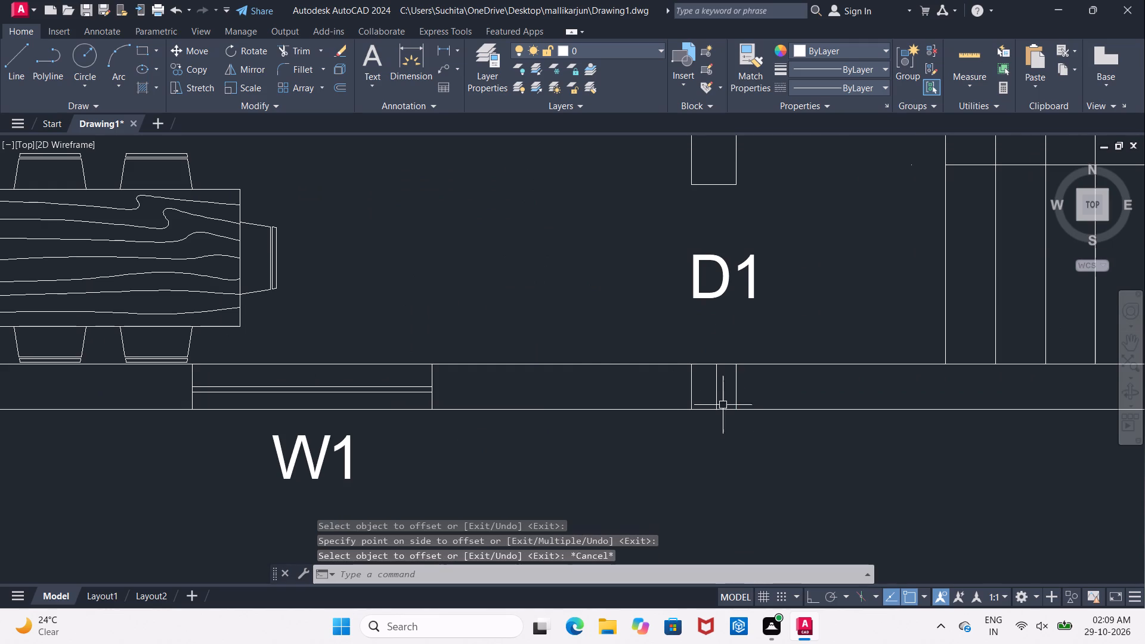
Erase the old joint line between the 9"-spaced lines in the lower wall below D1.
left_click(716, 394)
key("Delete")
In the plan with red columns, erase the old joint line between the 9"-spaced lines below the staircase's D1 door.
scroll(729, 423, "down", 3)
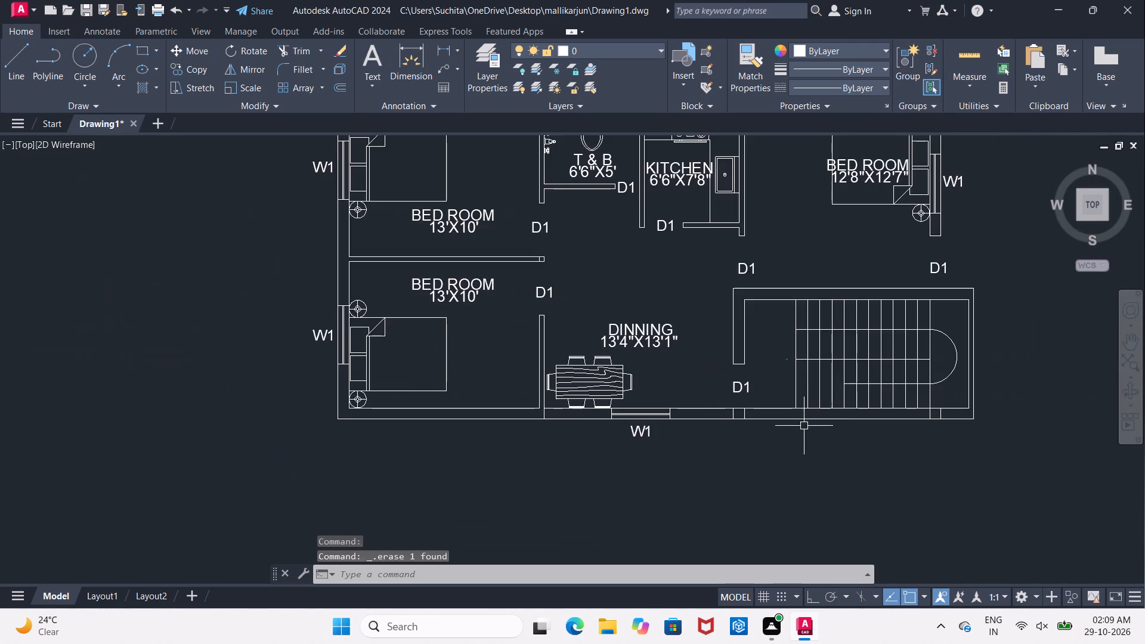
scroll(380, 485, "down", 2)
middle_click_drag(8, 472, 558, 414)
scroll(355, 395, "up", 2)
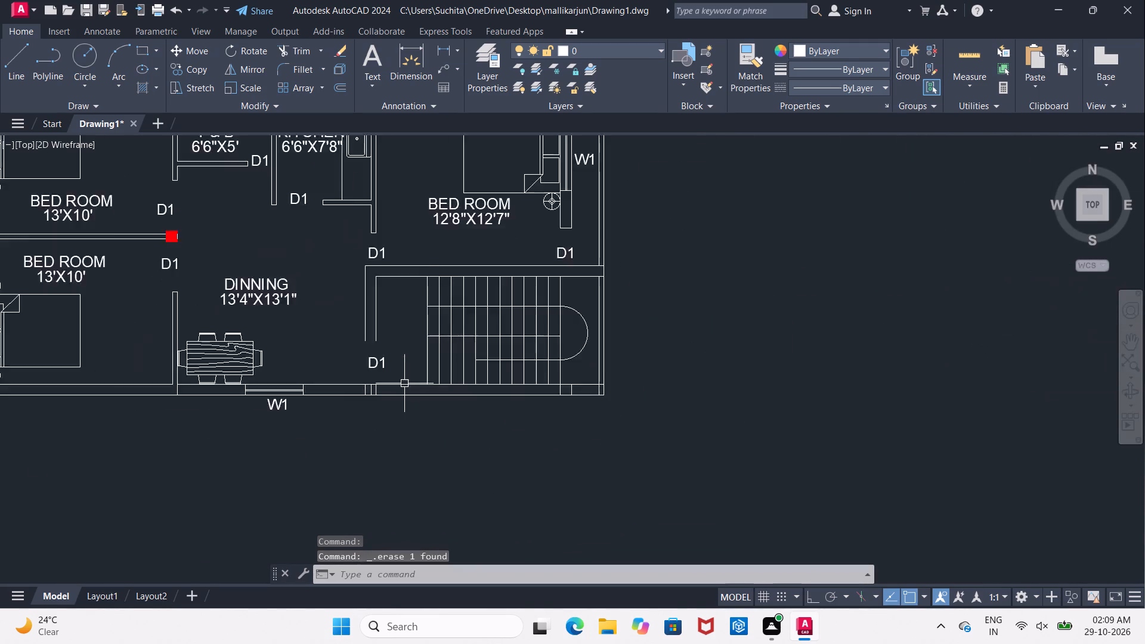
scroll(405, 383, "up", 2)
scroll(311, 405, "up", 1)
left_click(317, 404)
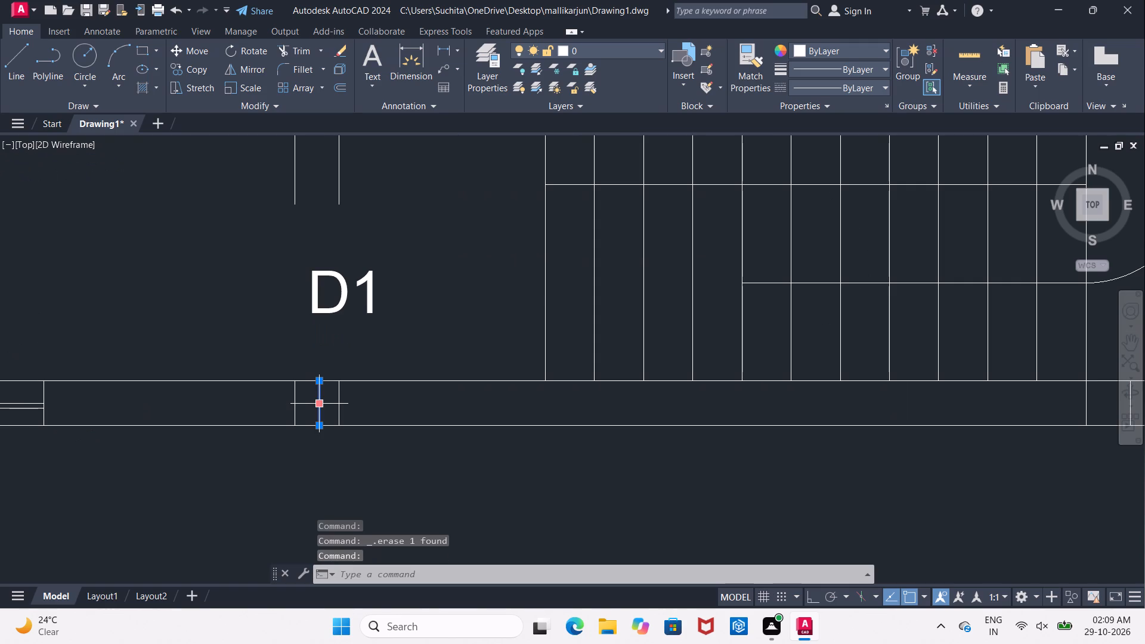
key("Delete")
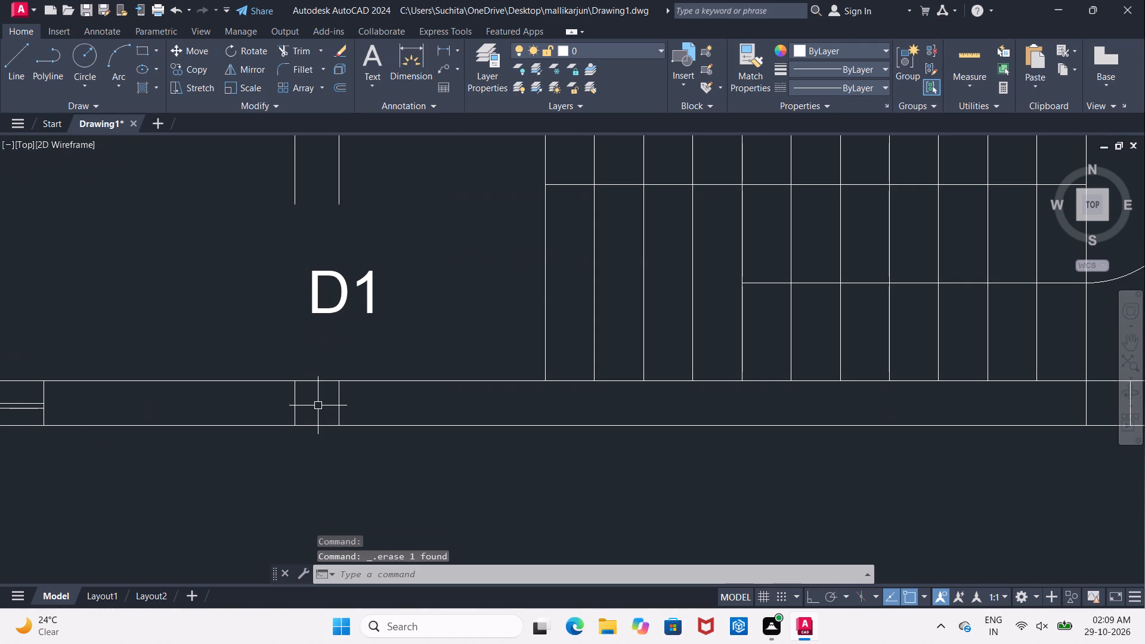
Draw a line closing the open lower end of the staircase's widened left wall above the D1 door.
scroll(318, 405, "down", 3)
middle_click_drag(323, 435, 318, 448)
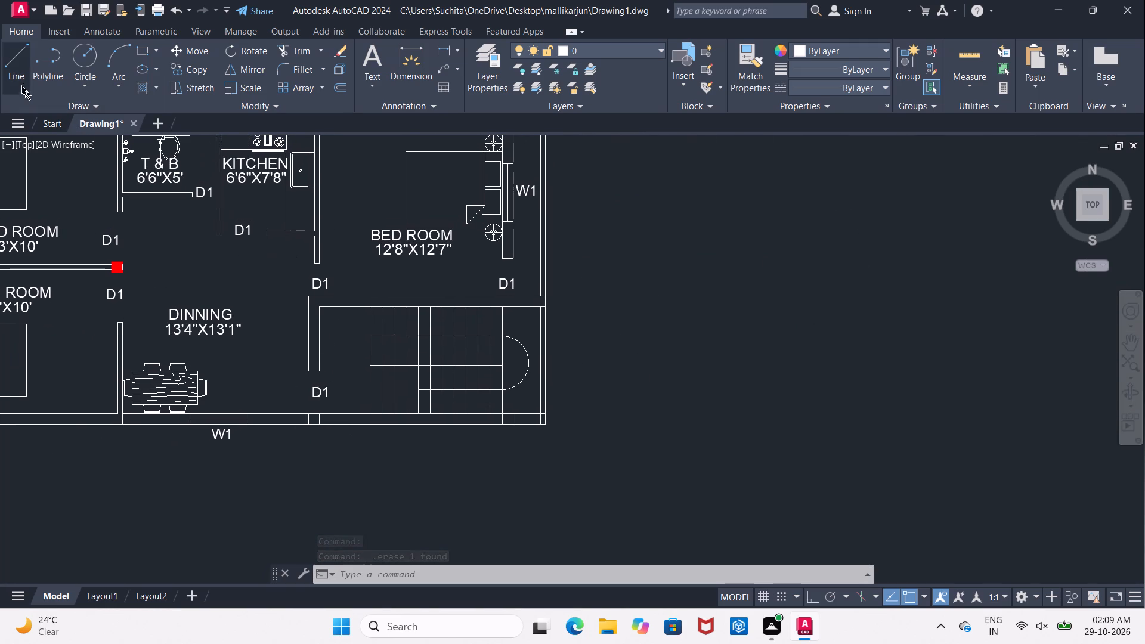
left_click(18, 74)
scroll(298, 373, "up", 3)
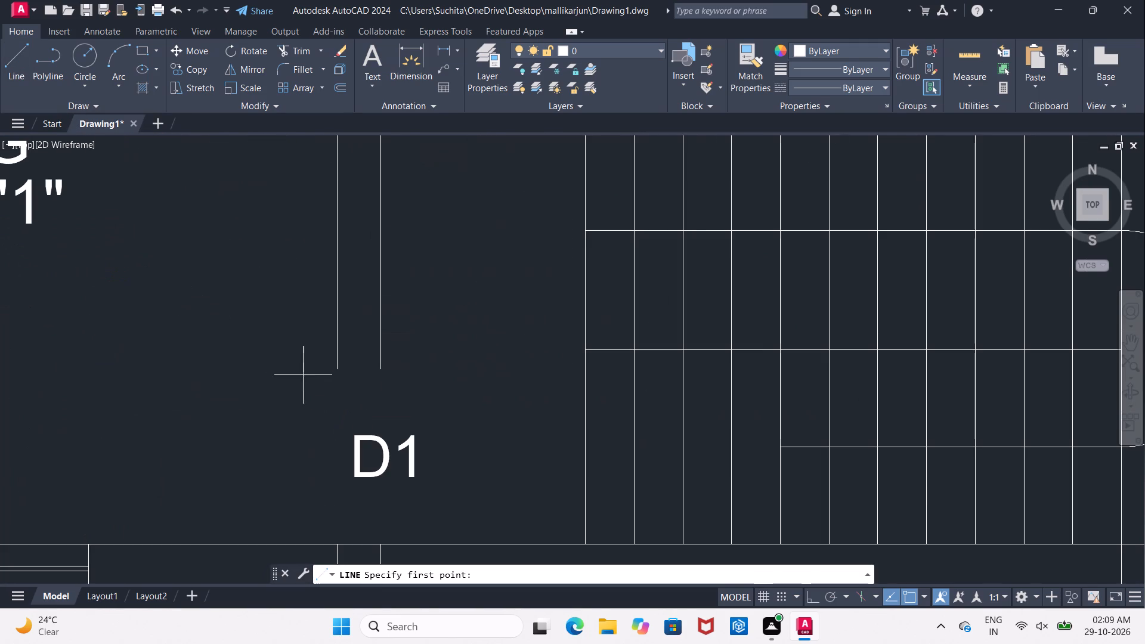
left_click(335, 371)
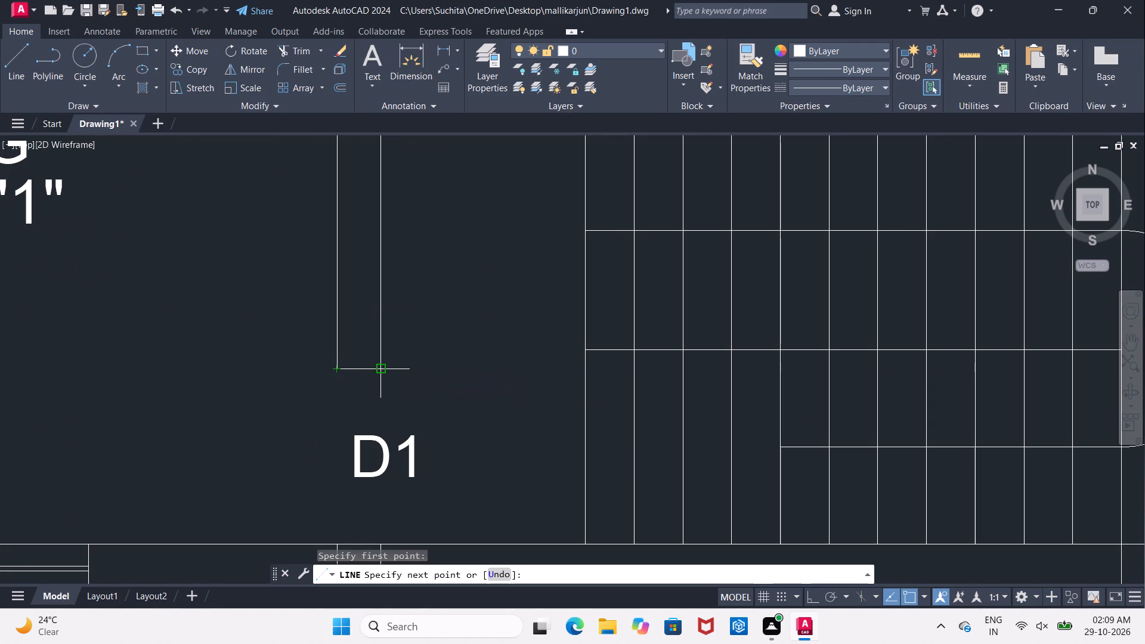
left_click(383, 368)
key("Escape")
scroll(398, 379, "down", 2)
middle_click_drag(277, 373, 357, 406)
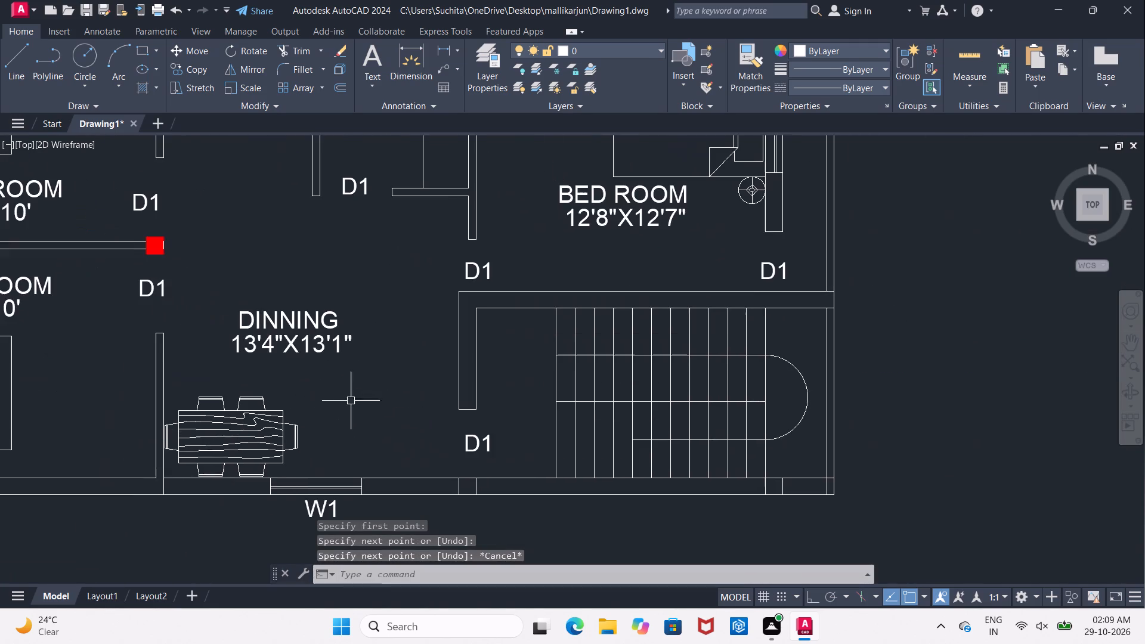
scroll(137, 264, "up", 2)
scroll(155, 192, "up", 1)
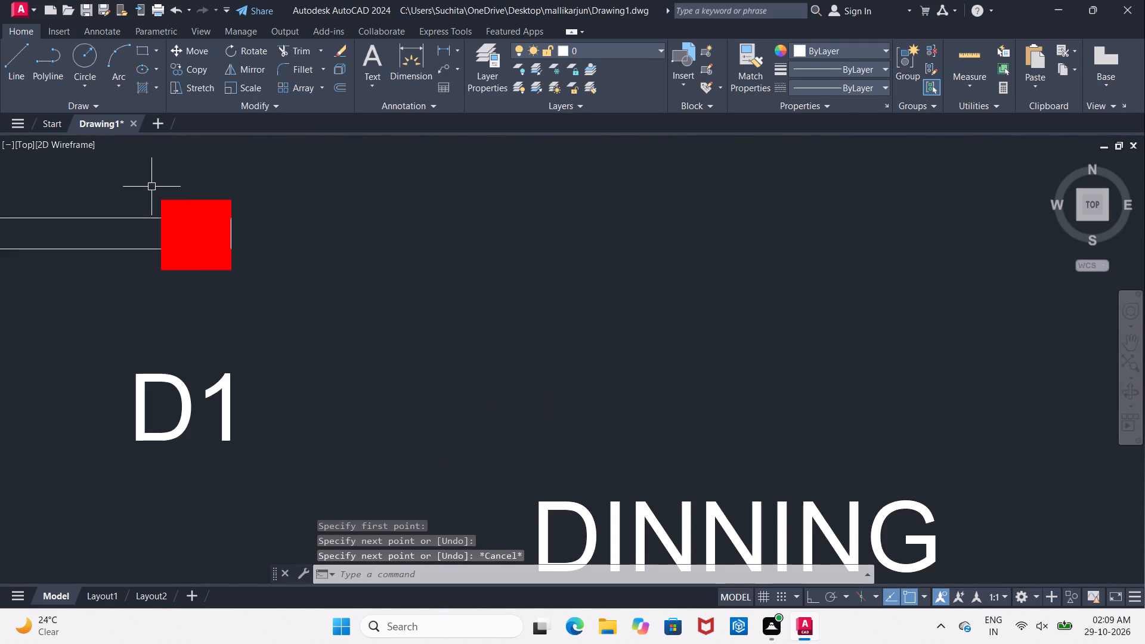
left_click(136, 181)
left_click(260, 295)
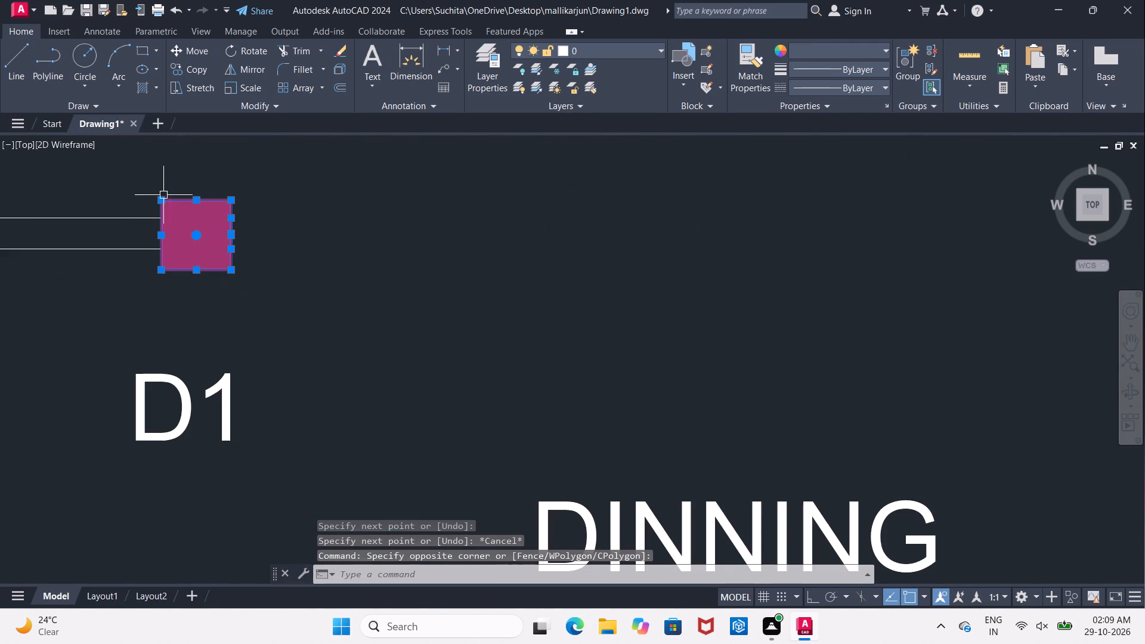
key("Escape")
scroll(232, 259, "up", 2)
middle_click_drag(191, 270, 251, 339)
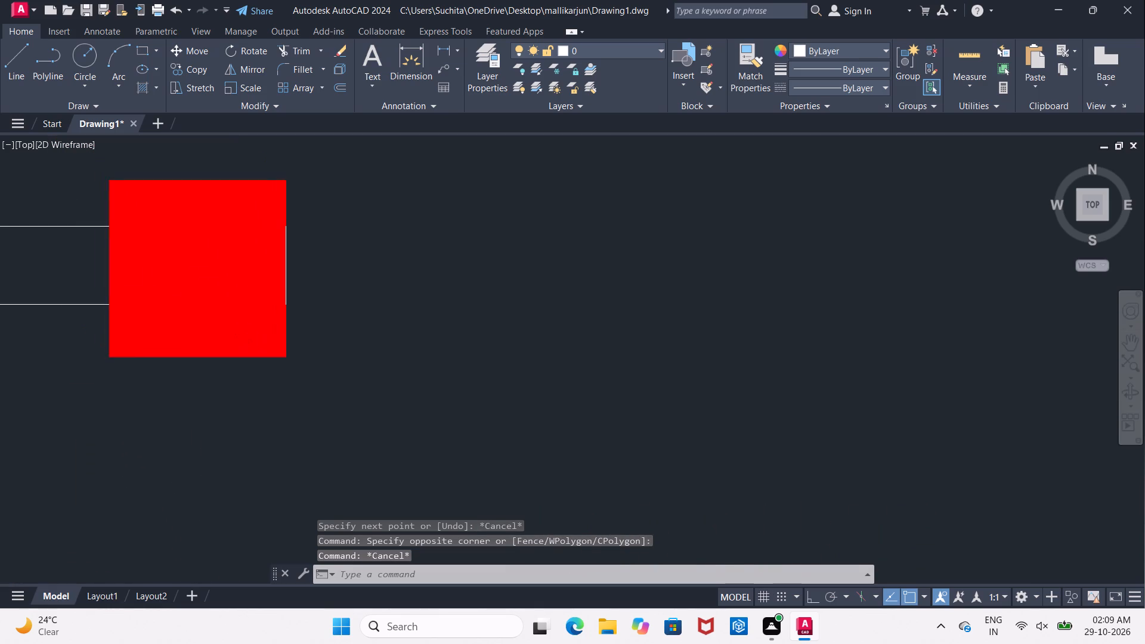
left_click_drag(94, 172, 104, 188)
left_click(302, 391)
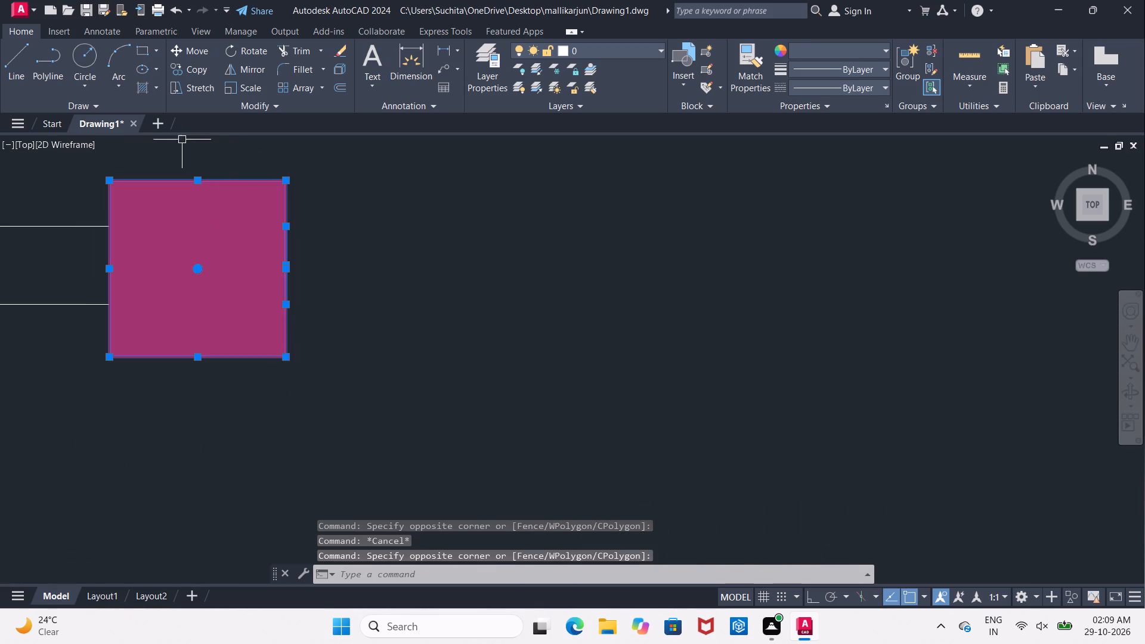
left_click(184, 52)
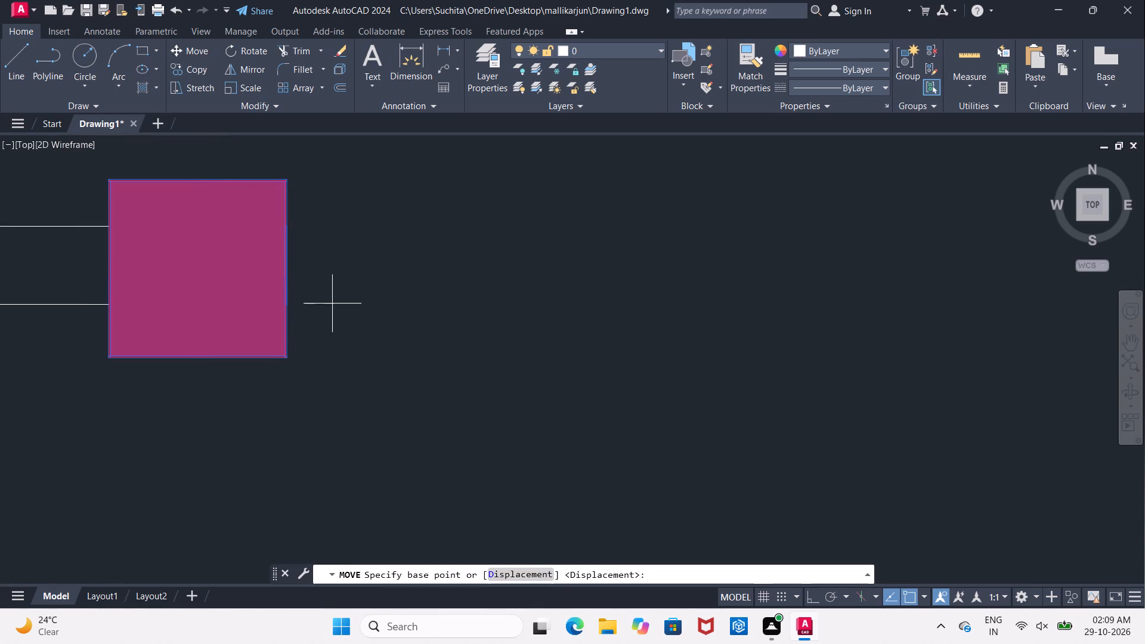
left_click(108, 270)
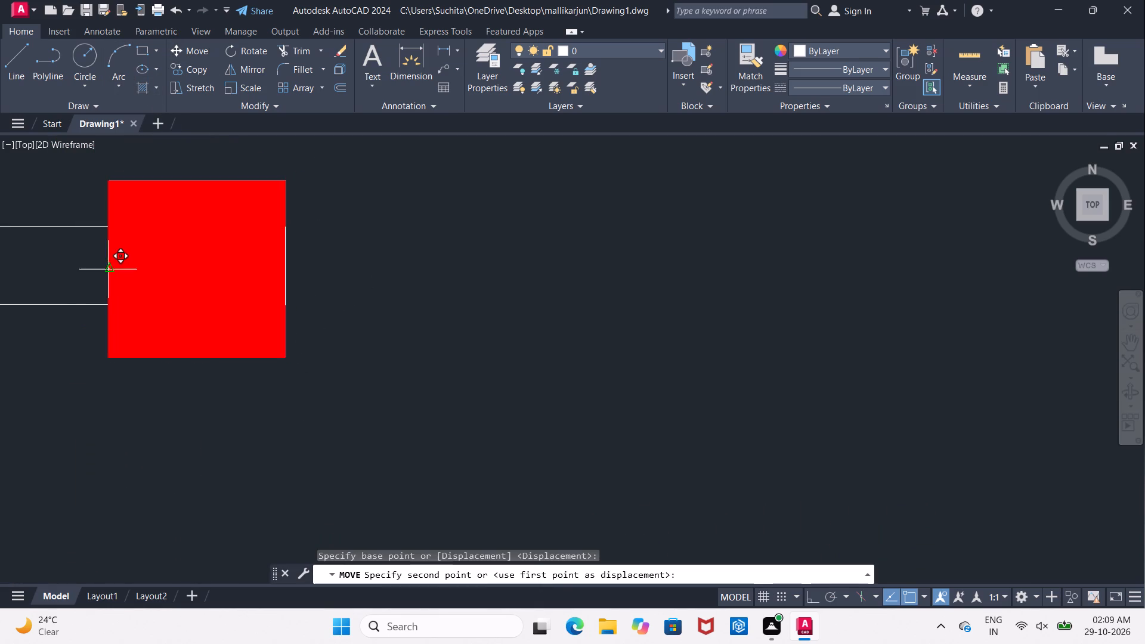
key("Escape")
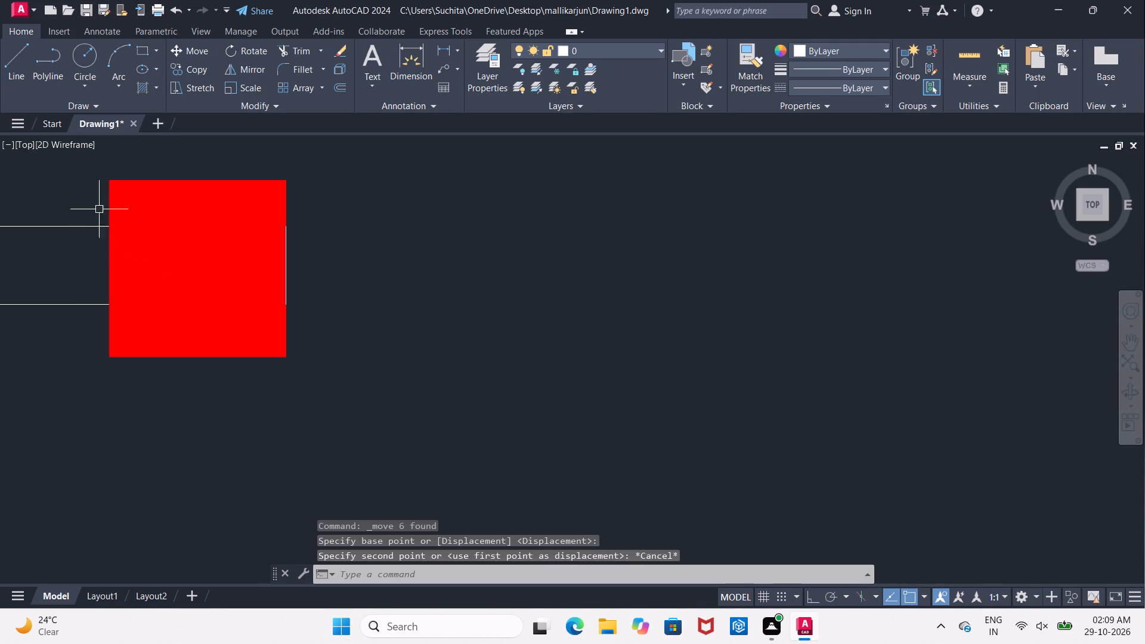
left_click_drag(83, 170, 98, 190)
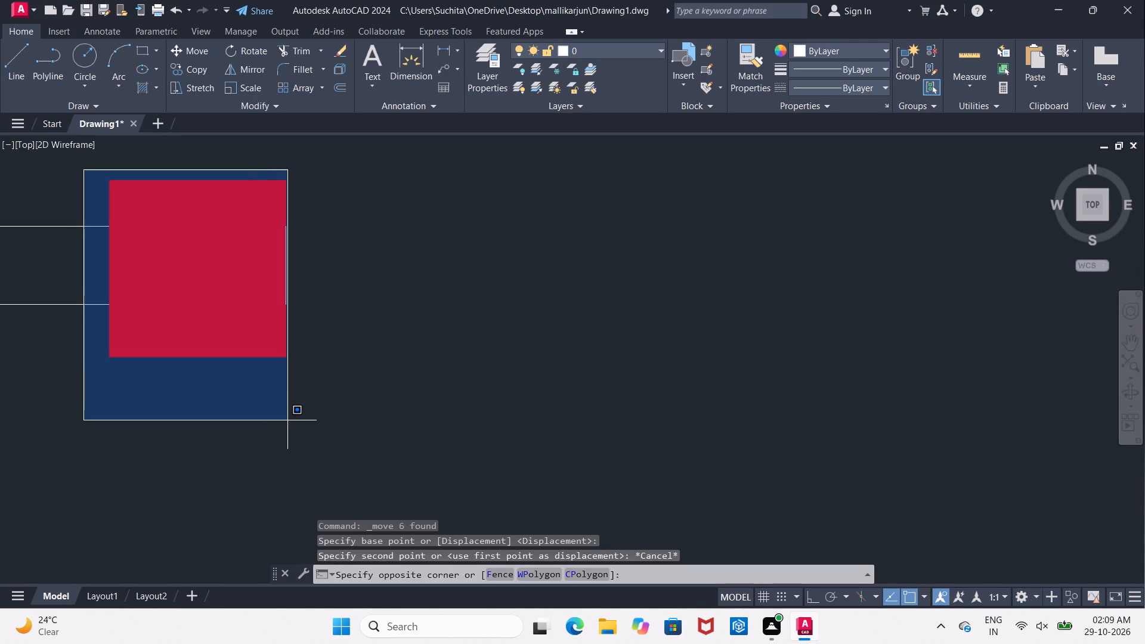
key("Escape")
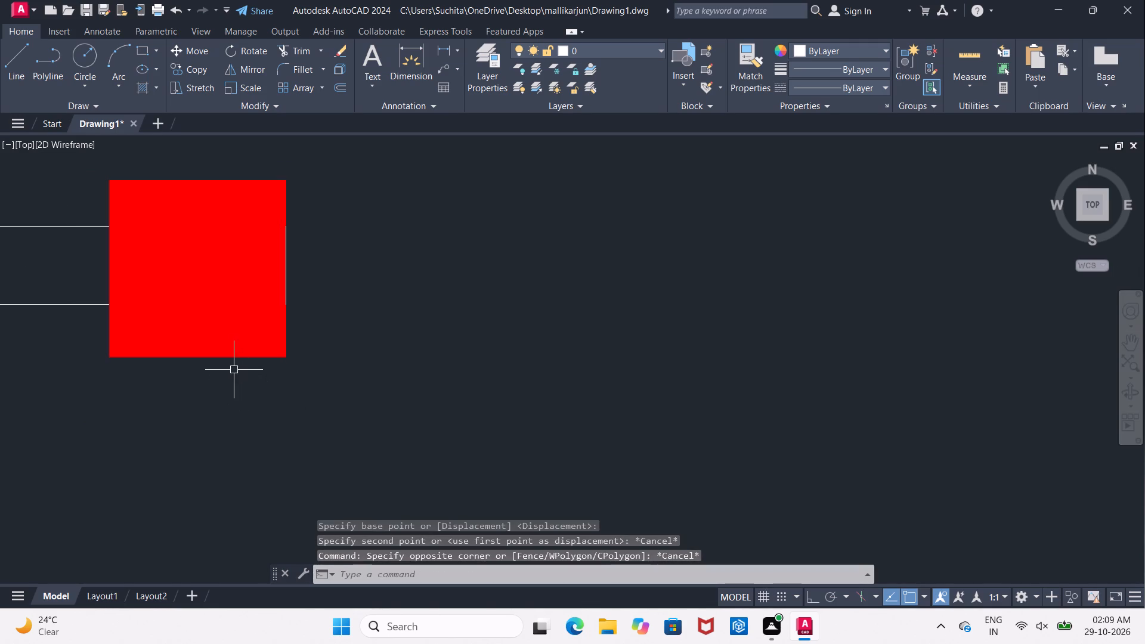
Try to move the red column and its outline by its right-side midpoint to centre it on the bedroom partition's end.
left_click(231, 359)
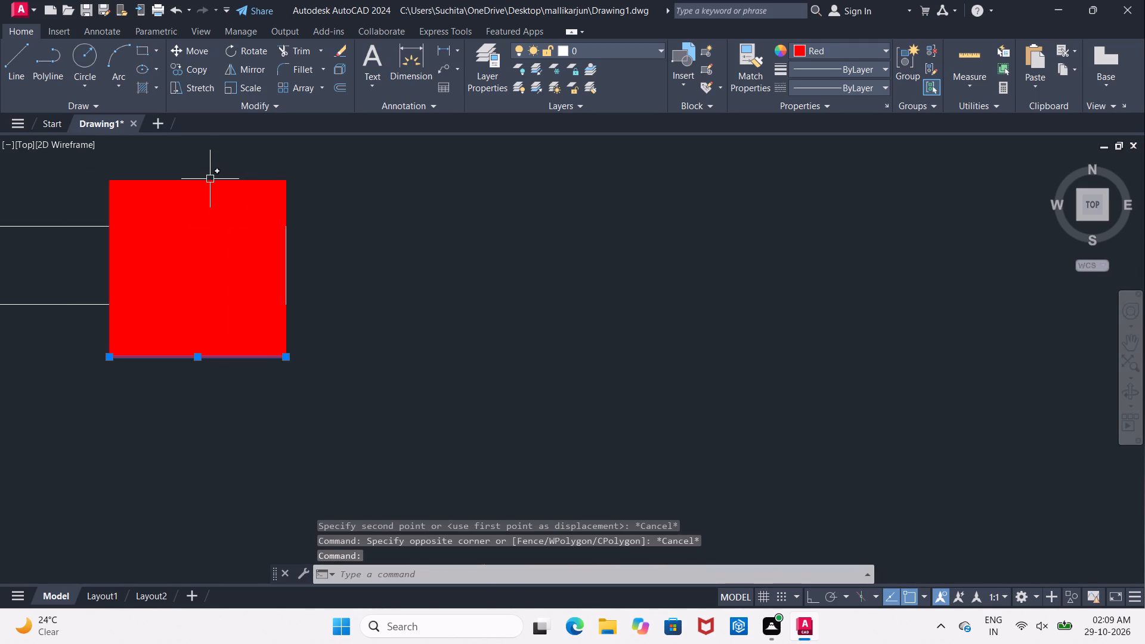
left_click(210, 179)
left_click(109, 264)
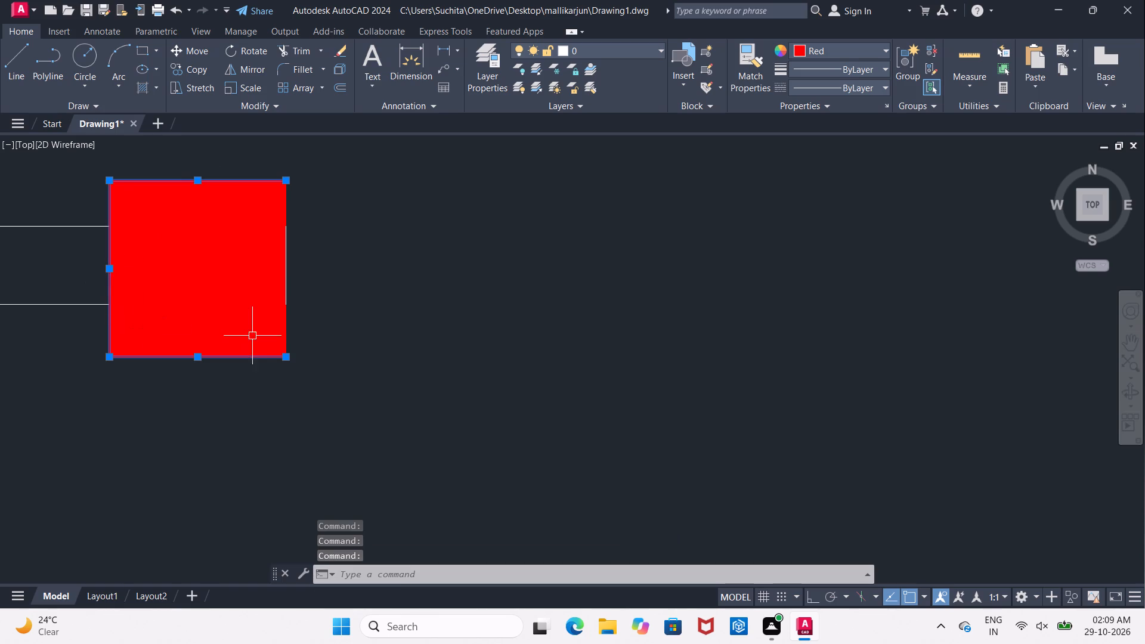
left_click(286, 347)
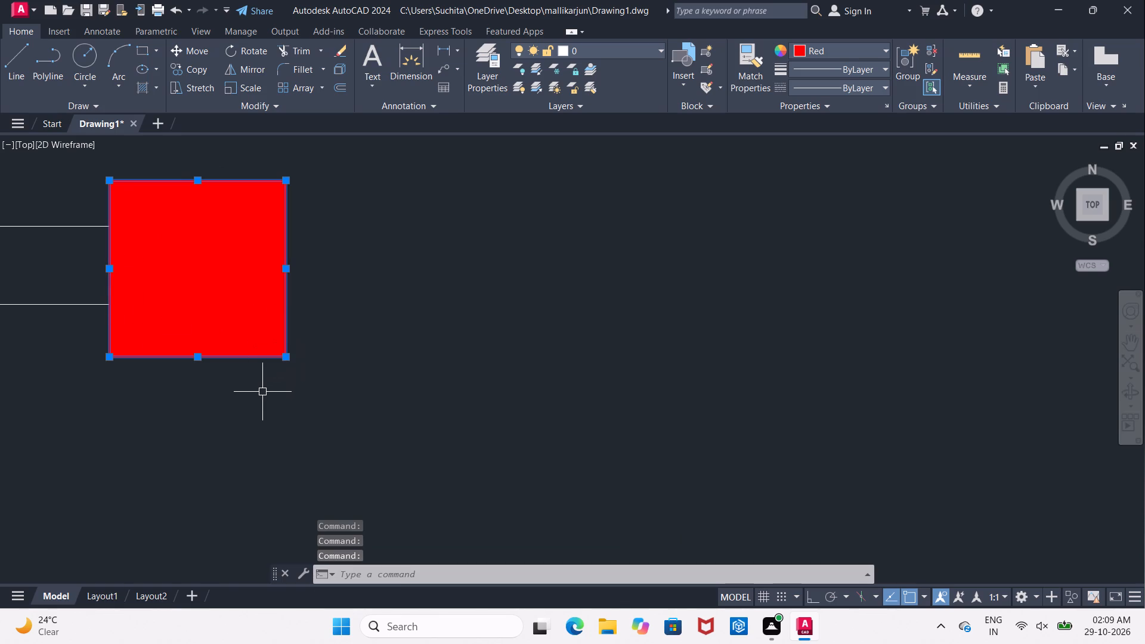
left_click(228, 298)
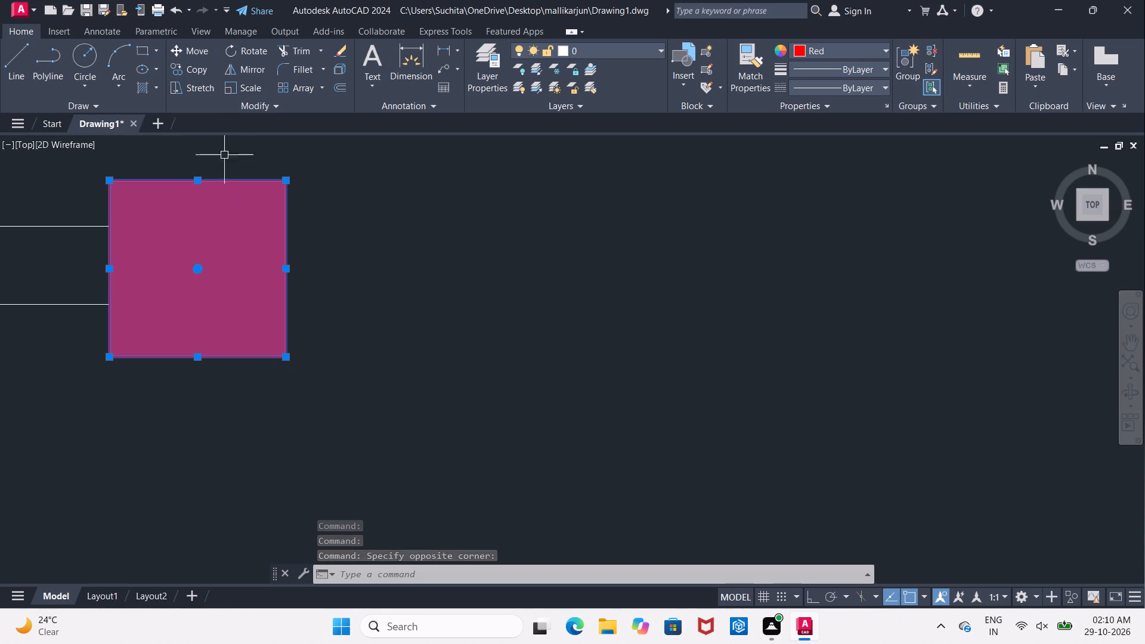
left_click(199, 55)
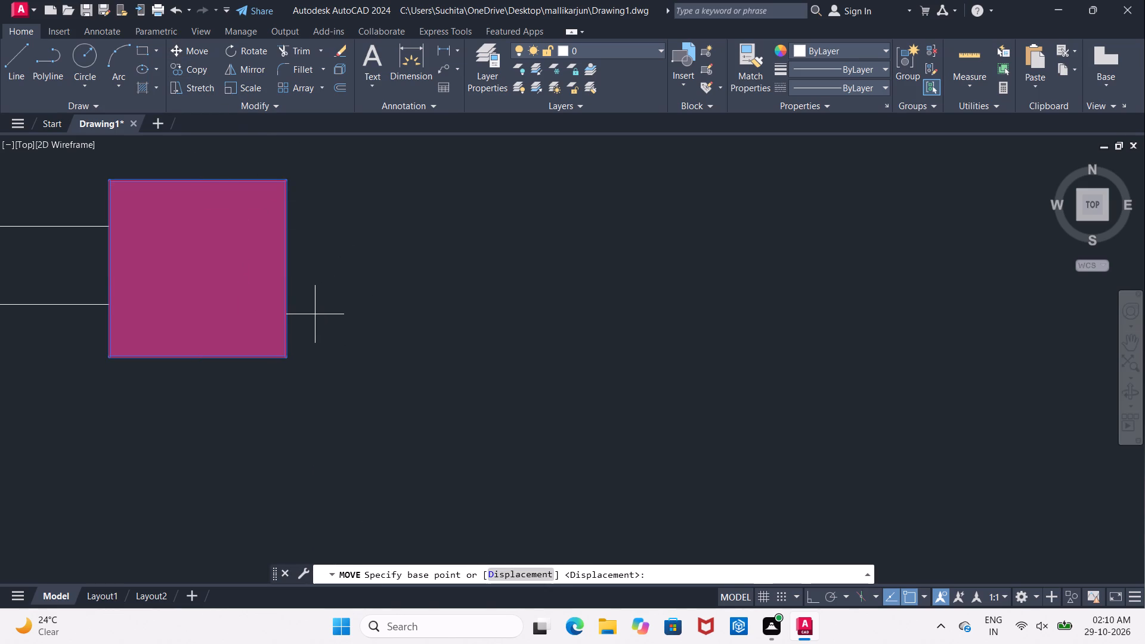
scroll(298, 306, "up", 2)
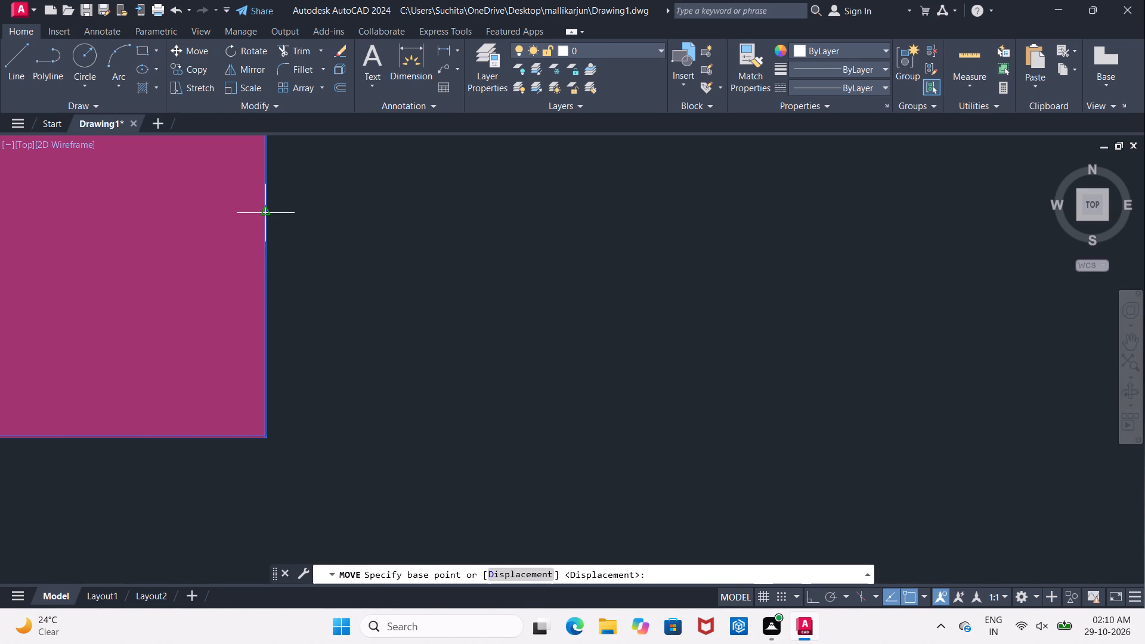
left_click(266, 213)
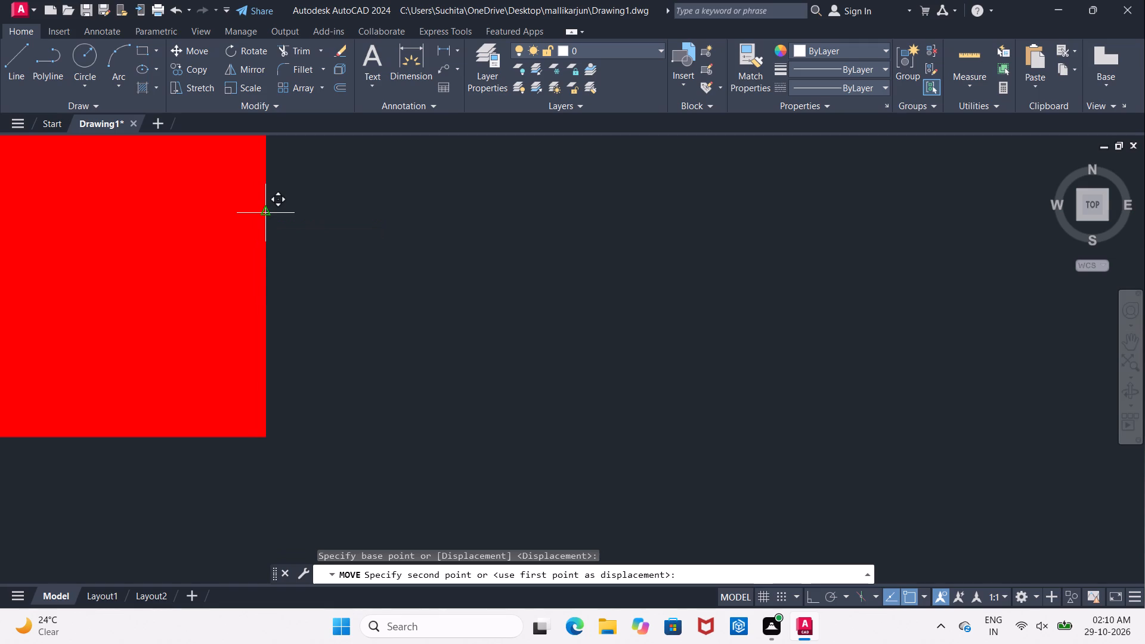
left_click(265, 211)
Erase the short white end line of the bedroom partition at the red column's right edge.
scroll(307, 273, "down", 1)
scroll(296, 273, "up", 1)
left_click(270, 271)
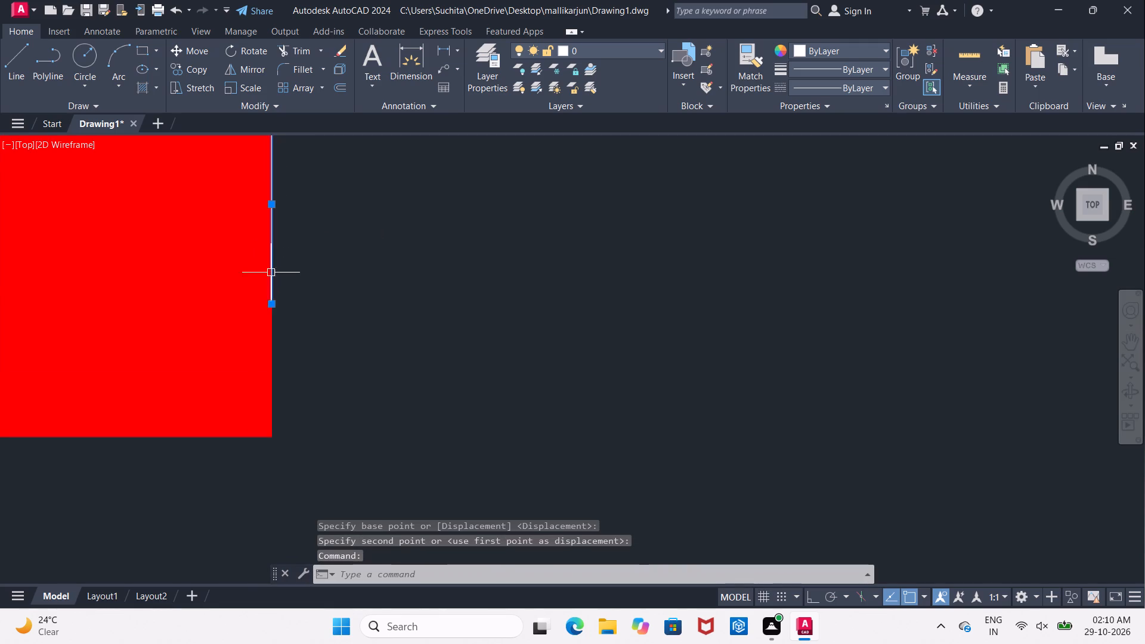
key("Delete")
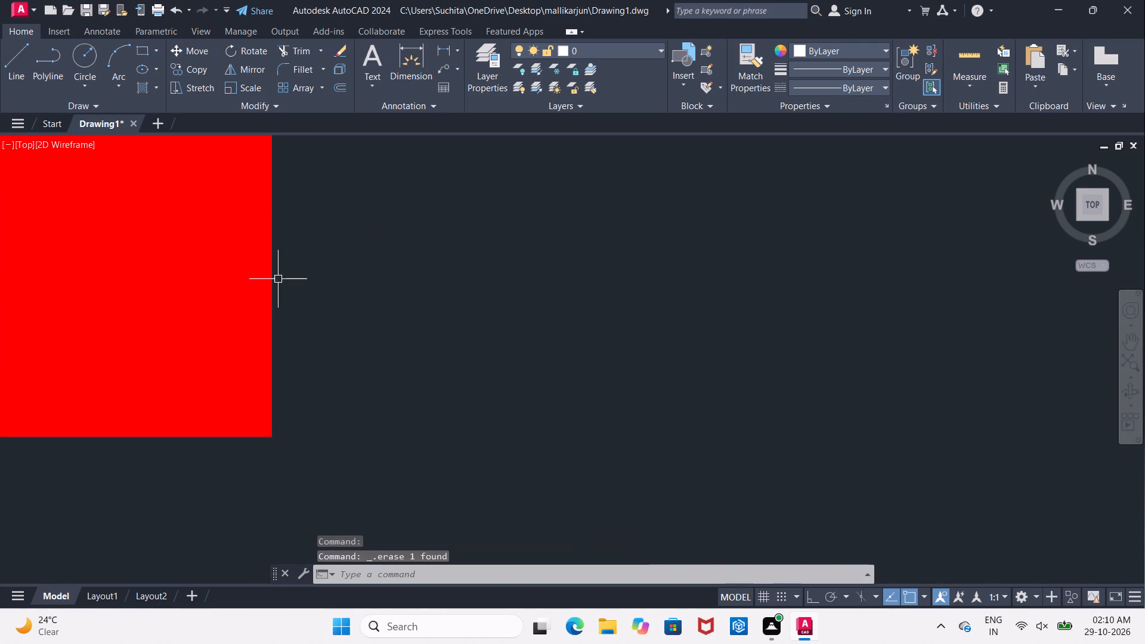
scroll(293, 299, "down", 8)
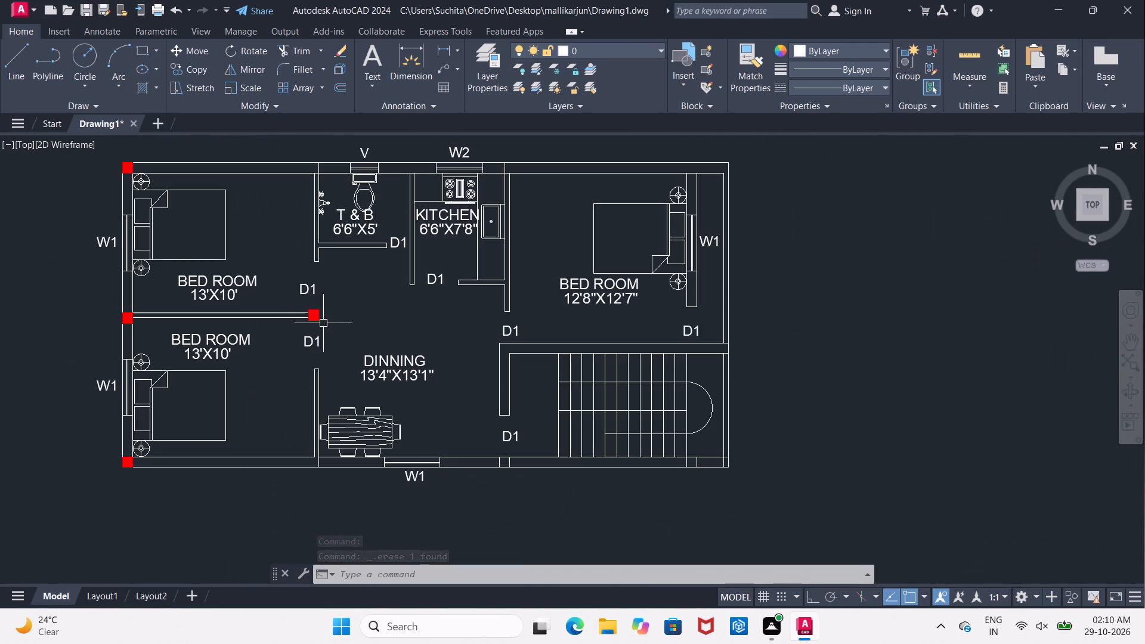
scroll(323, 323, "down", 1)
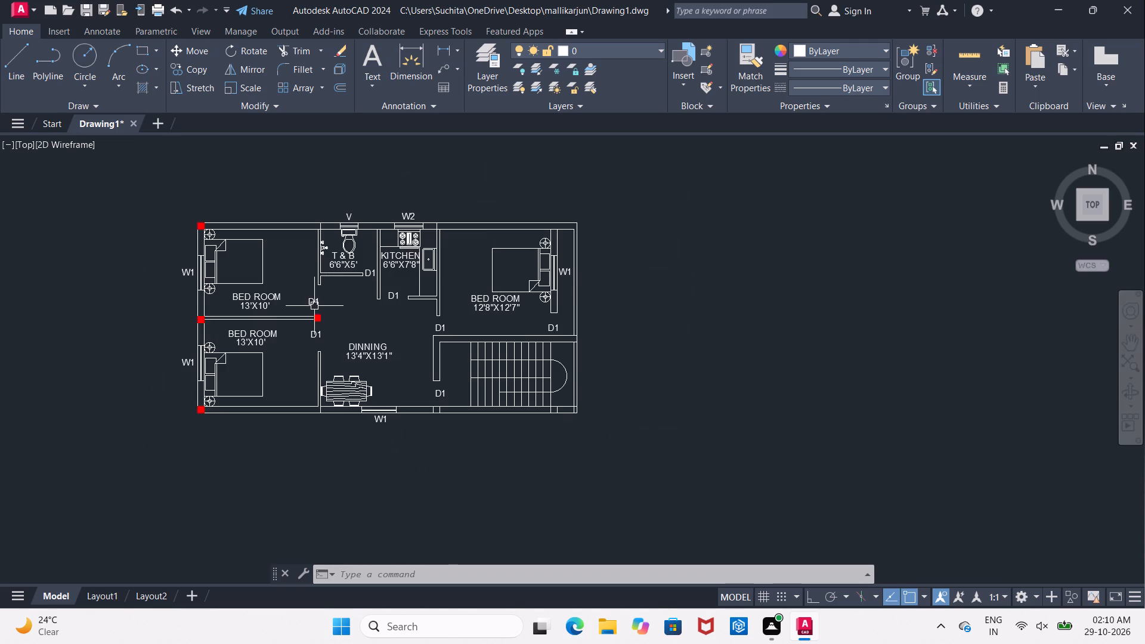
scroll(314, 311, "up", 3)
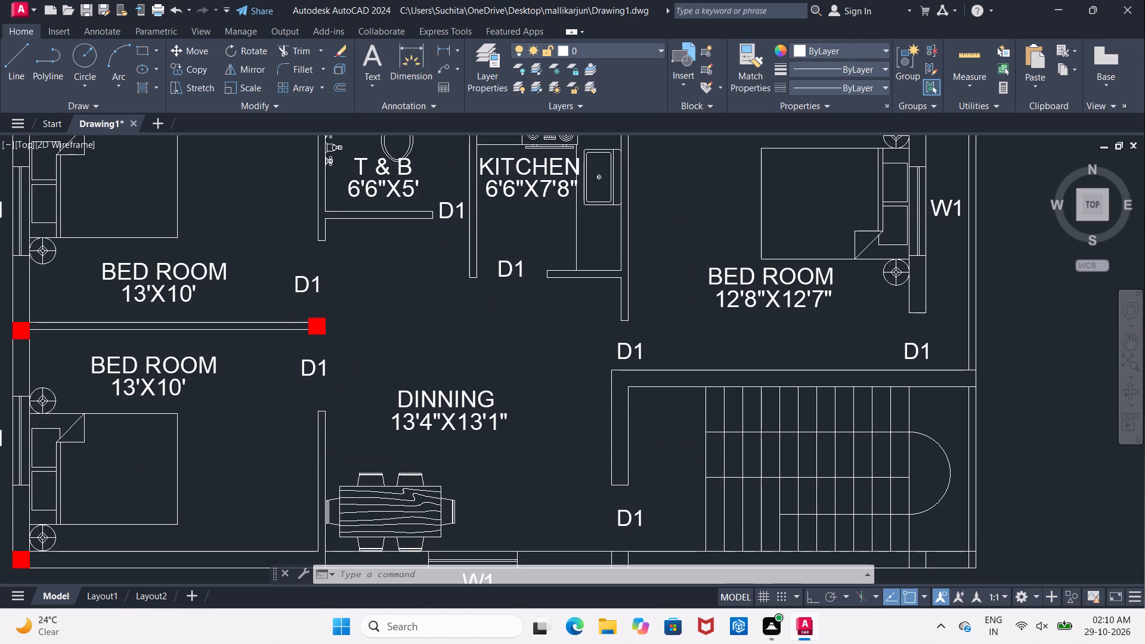
Move the red column from the bedroom partition's end by its top-right corner to where the T & B's left wall meets the top outer wall.
scroll(320, 315, "up", 1)
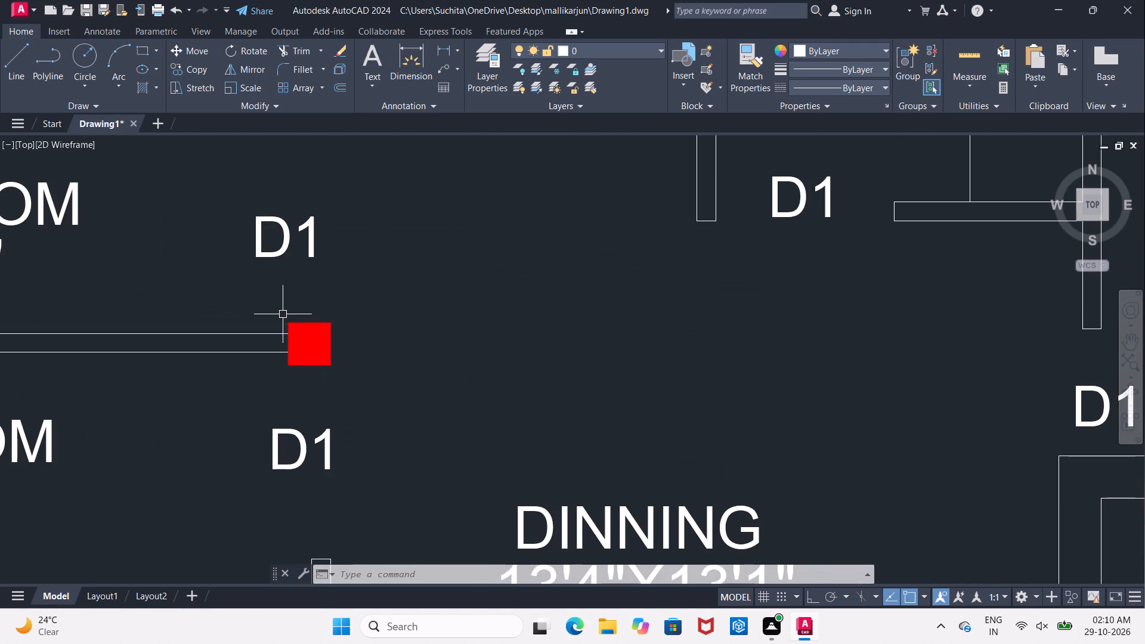
left_click(277, 316)
left_click(345, 371)
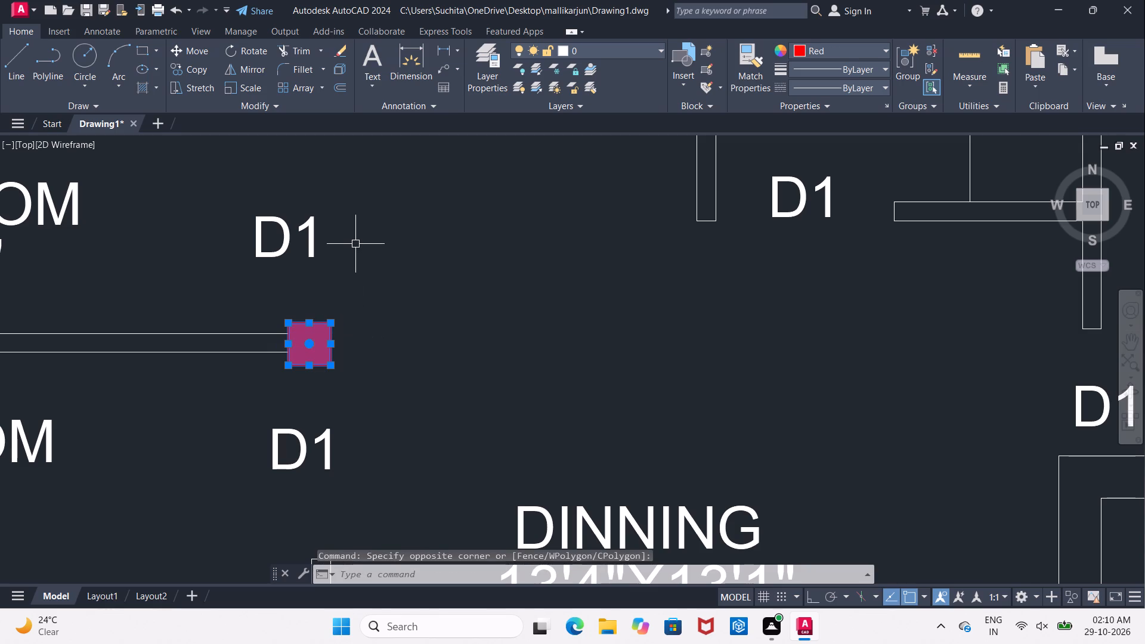
left_click(200, 54)
middle_click_drag(392, 419, 403, 558)
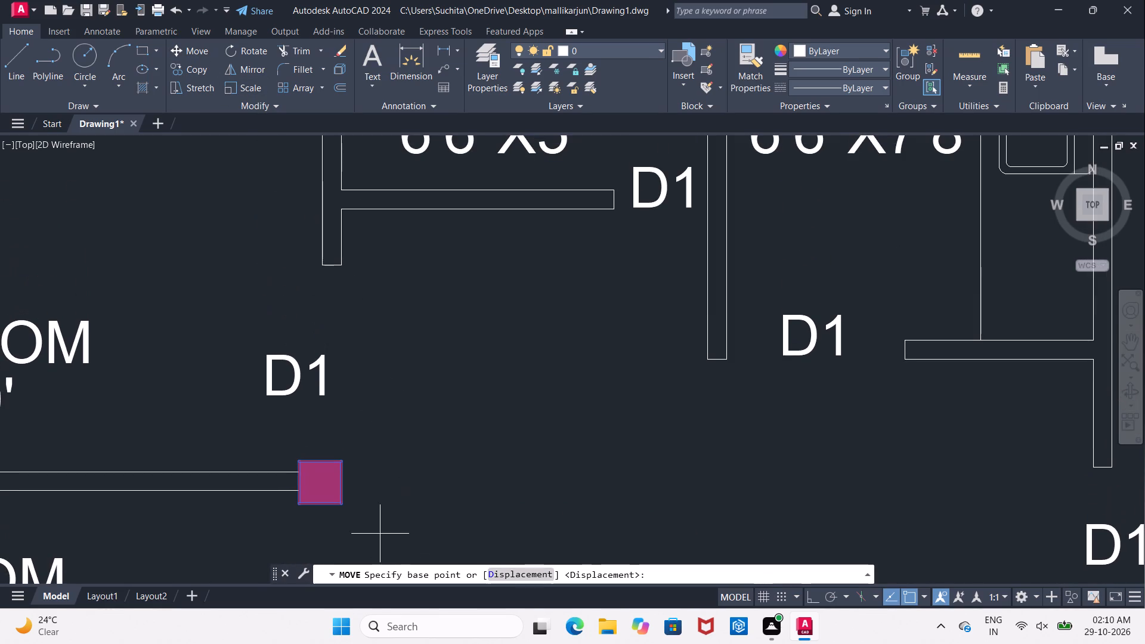
left_click(343, 461)
middle_click_drag(329, 377, 342, 643)
middle_click_drag(321, 360, 323, 379)
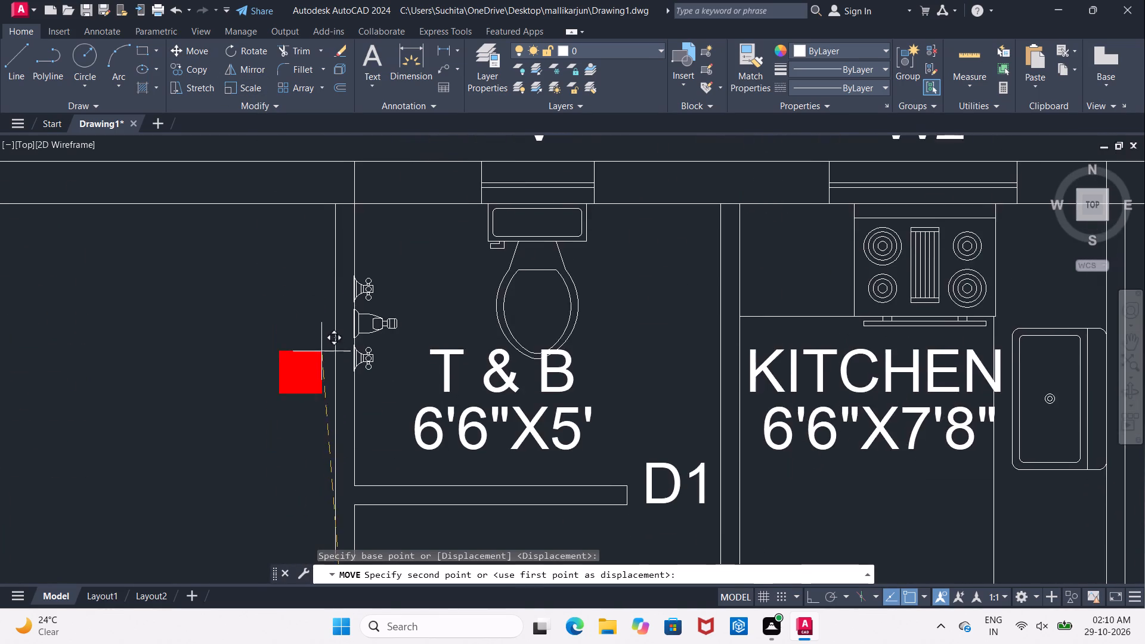
middle_click_drag(323, 379, 321, 519)
scroll(343, 344, "up", 3)
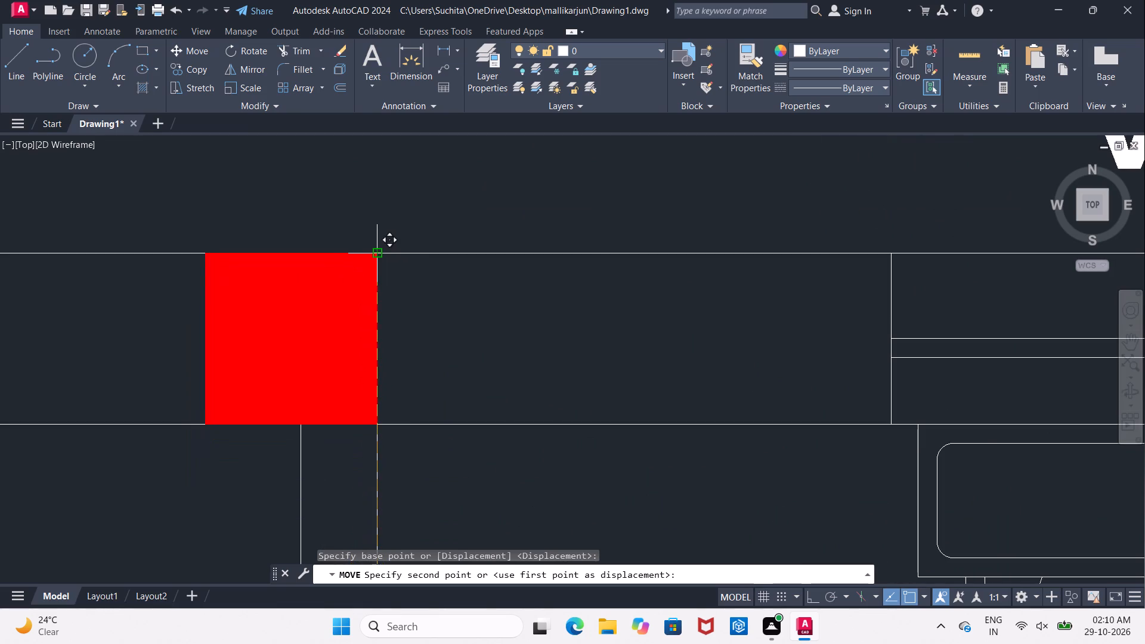
left_click(380, 252)
With Ortho on, copy that red column by its top-left corner to where the kitchen–bedroom wall meets the top outer wall.
scroll(380, 252, "down", 5)
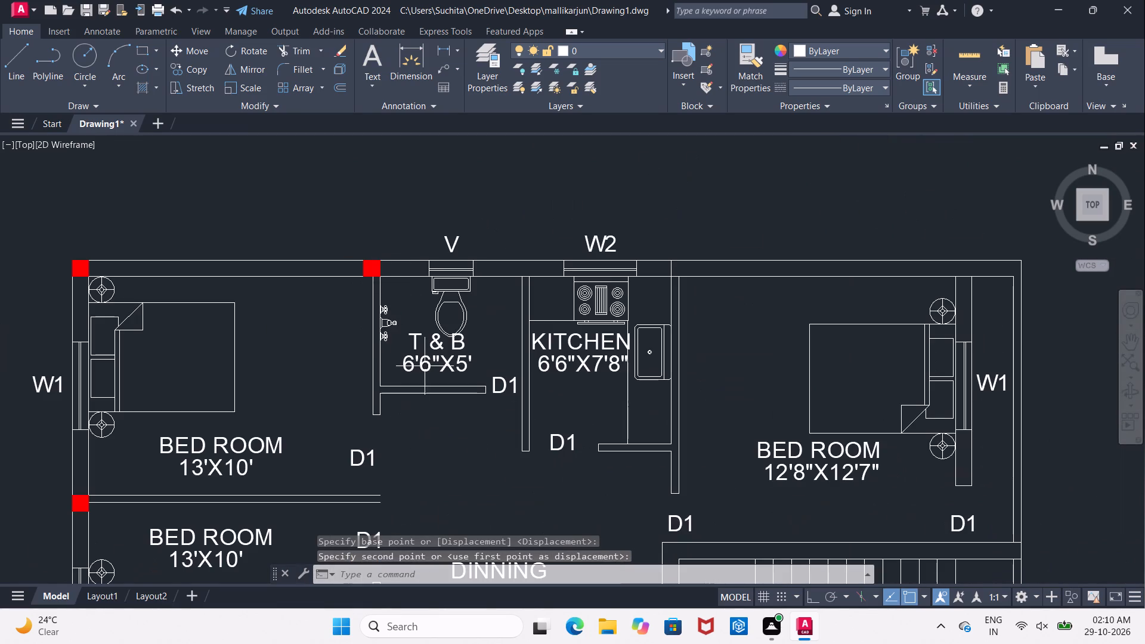
left_click_drag(355, 247, 358, 255)
left_click(386, 280)
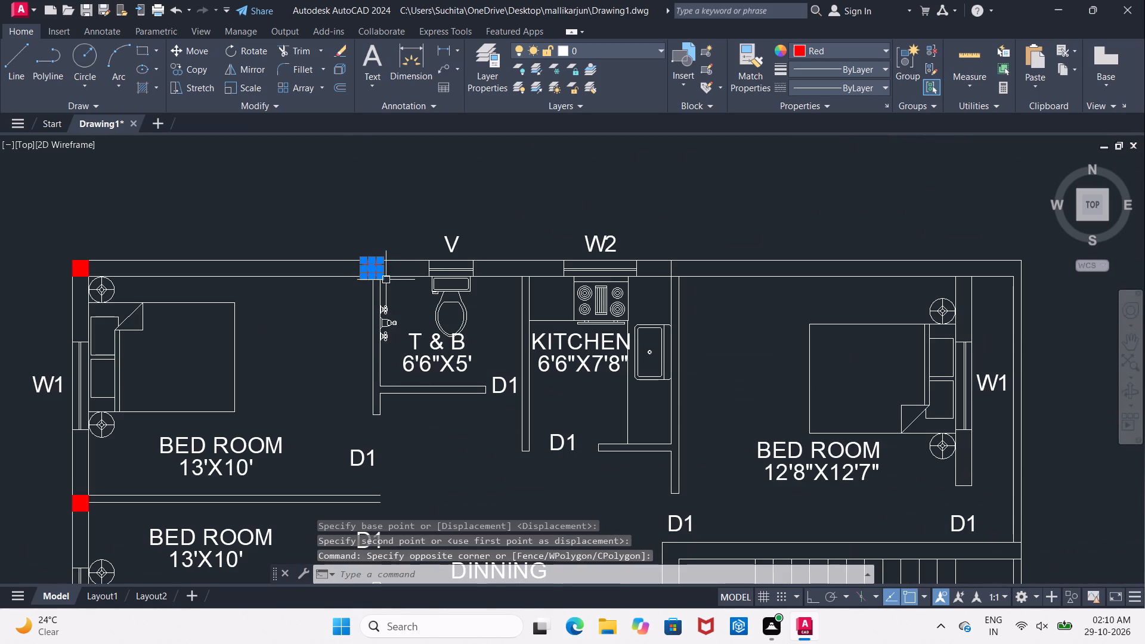
left_click(196, 67)
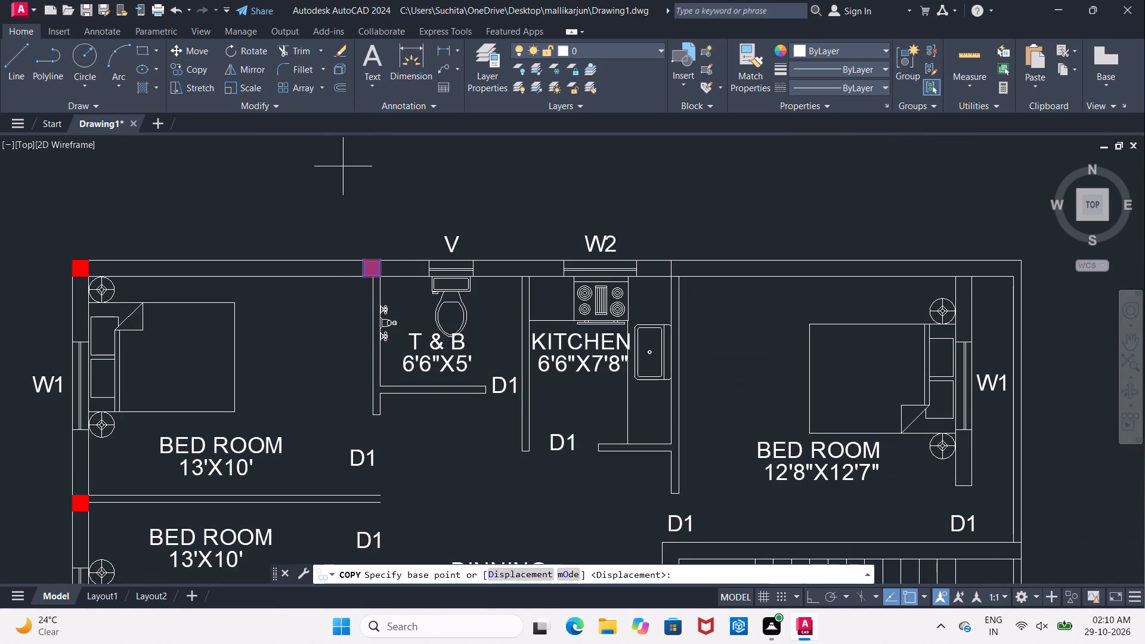
scroll(408, 270, "up", 3)
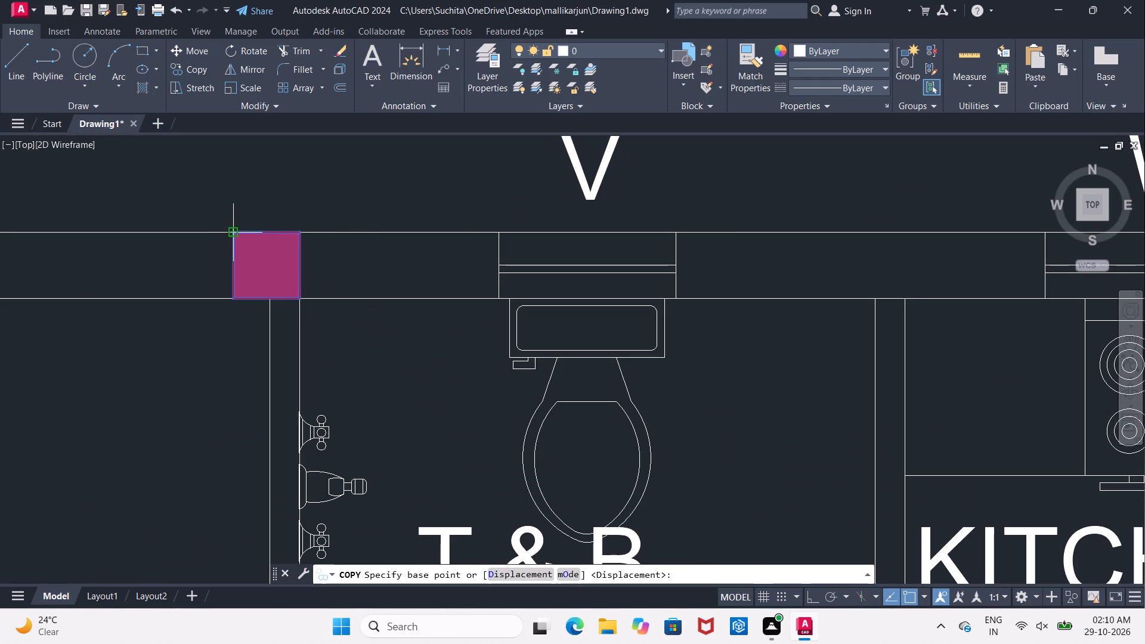
left_click(235, 230)
middle_click_drag(768, 222, 71, 318)
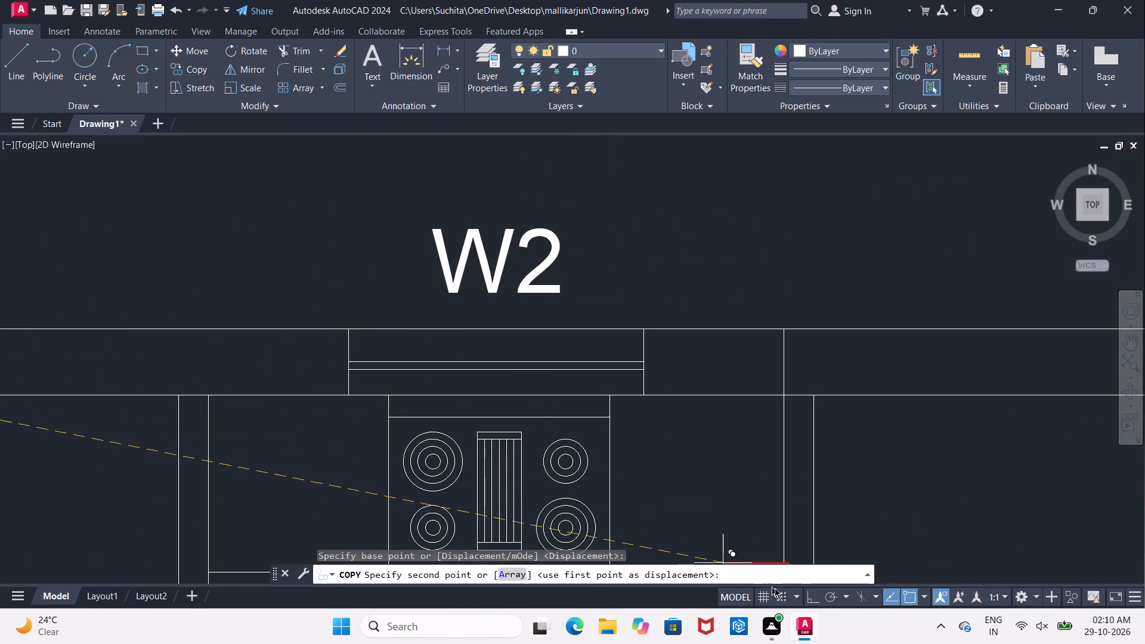
left_click(806, 600)
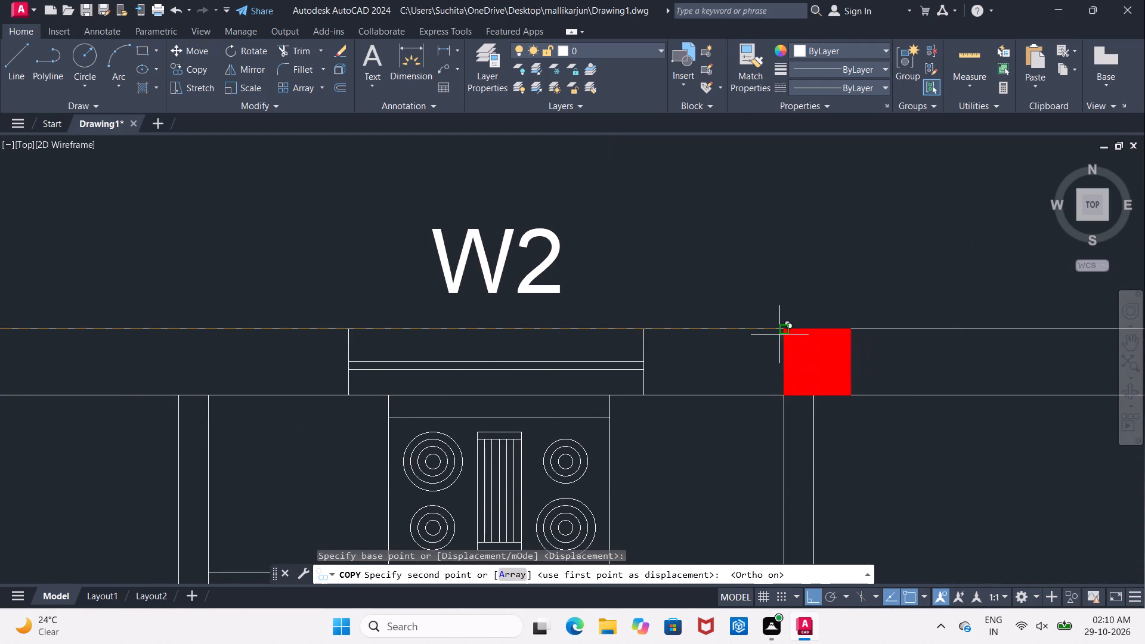
left_click(785, 332)
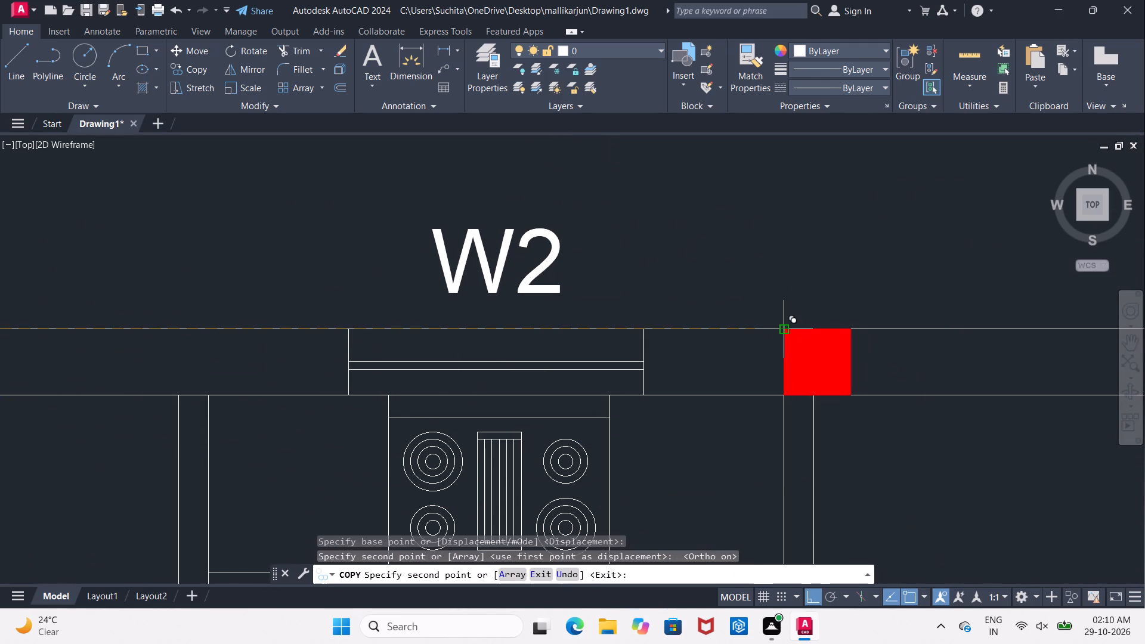
key("Escape")
Extend the right-hand line of the 12'8"X12'7" bedroom's W1 wall up to the top outer wall line.
scroll(785, 332, "down", 2)
middle_click_drag(821, 382, 522, 311)
scroll(522, 311, "down", 1)
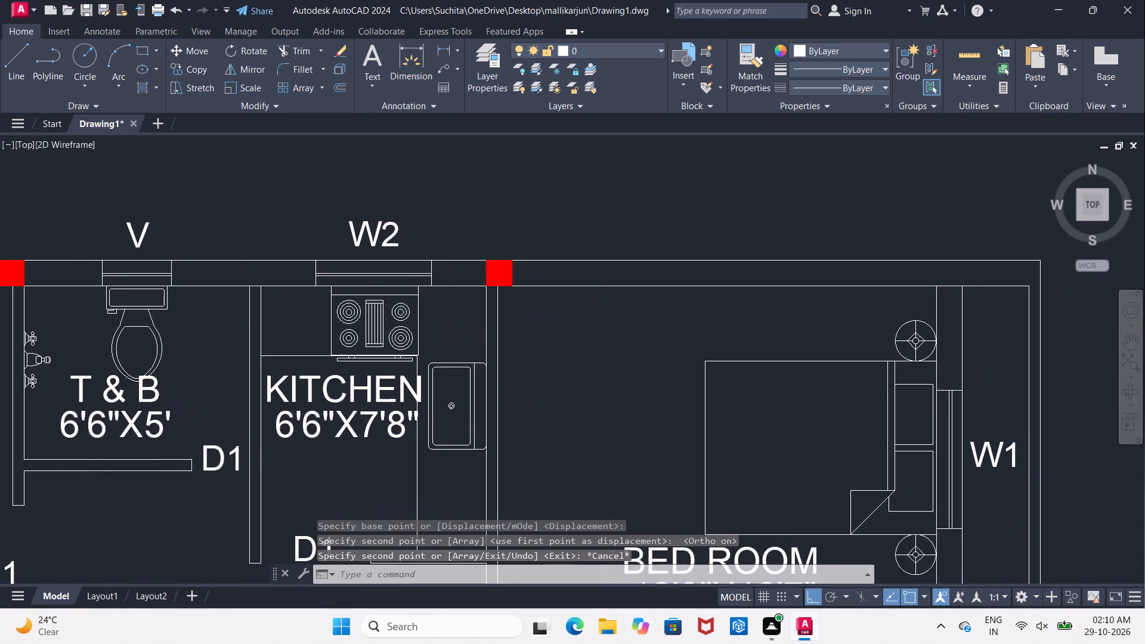
middle_click_drag(521, 321, 383, 293)
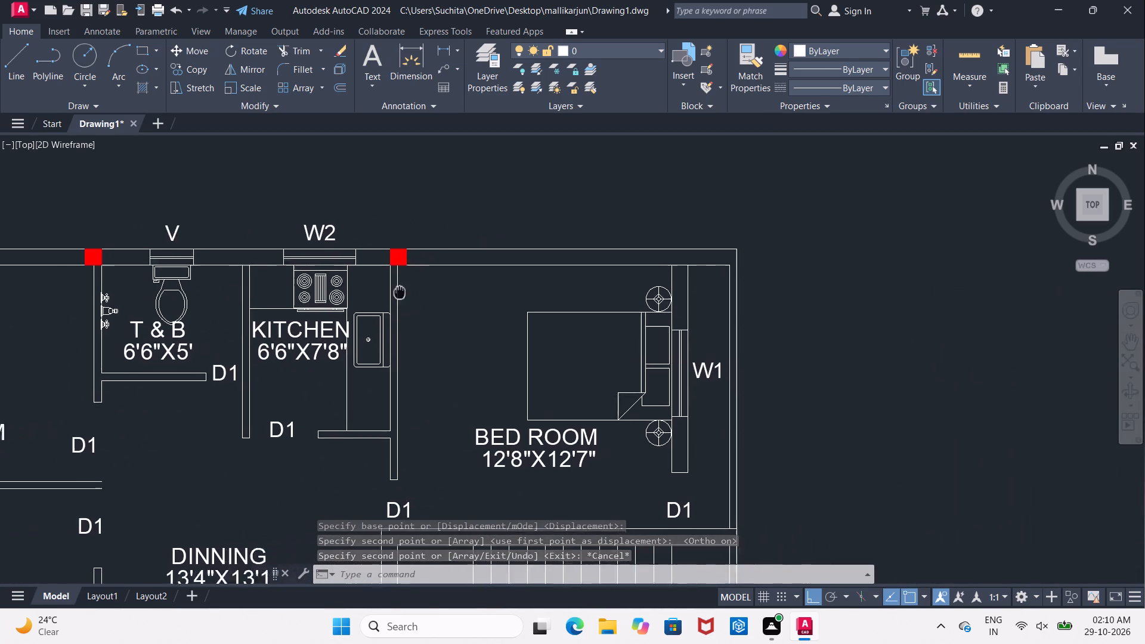
middle_click_drag(383, 293, 343, 300)
scroll(518, 307, "up", 1)
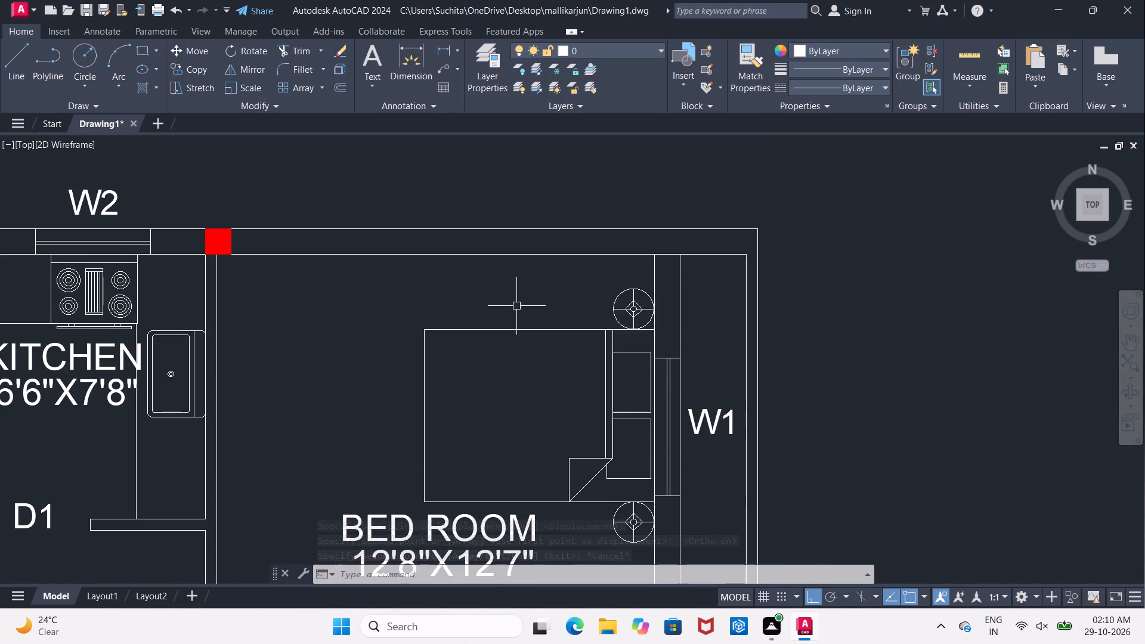
key("Escape")
type("EX")
key("space")
key("space")
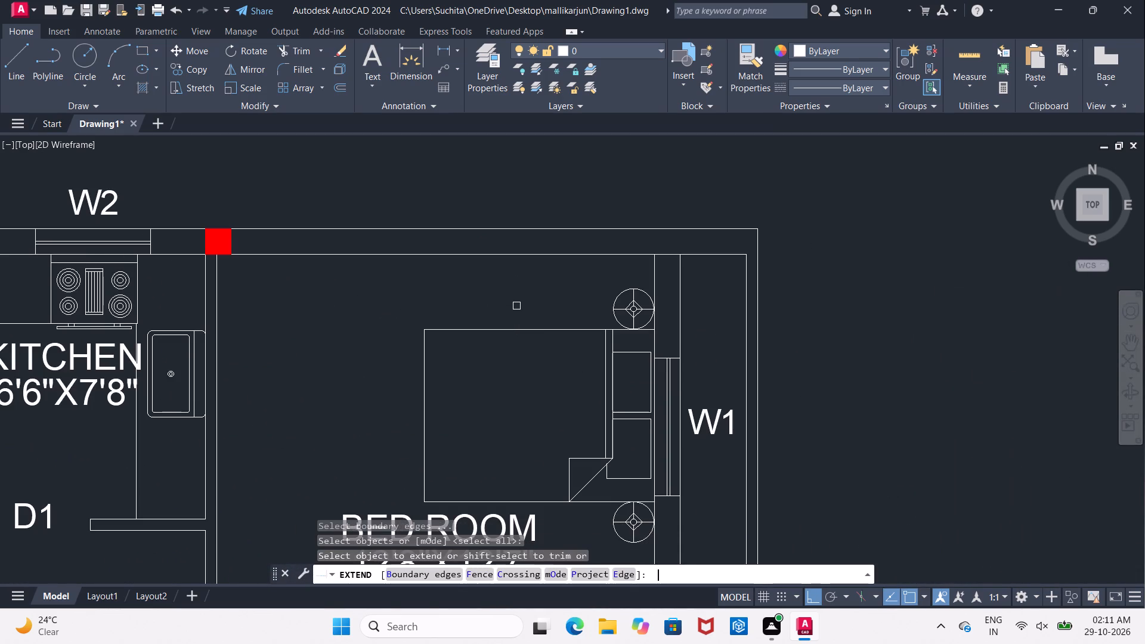
left_click(678, 274)
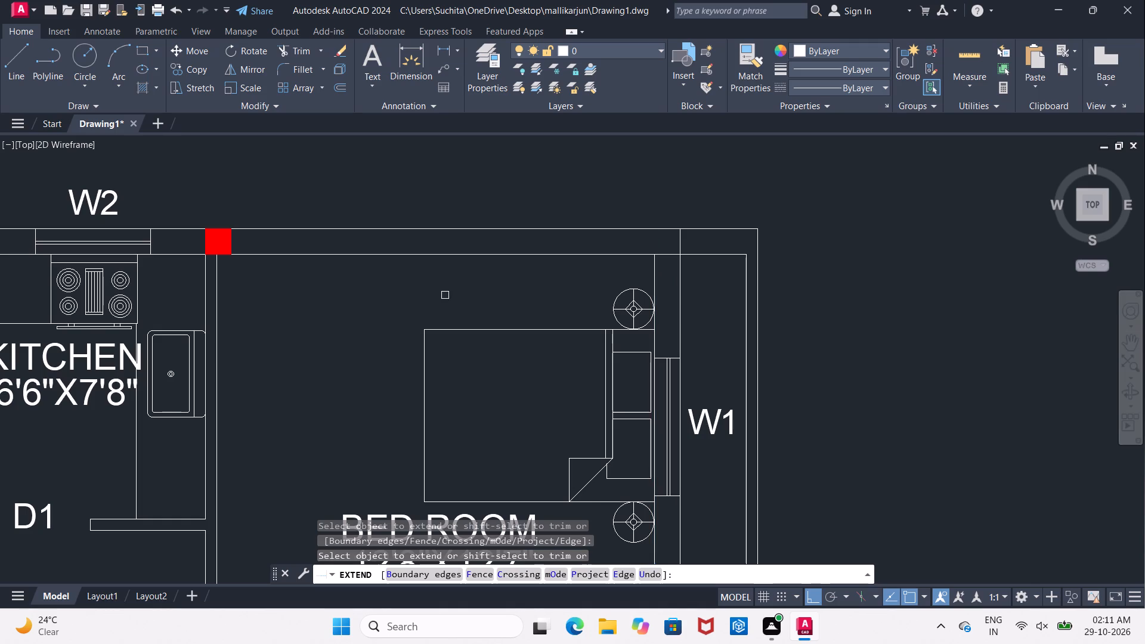
key("Escape")
Copy the red column above the kitchen–bedroom wall by its top-right corner to the top end of the extended W1 wall line.
left_click_drag(192, 216, 199, 231)
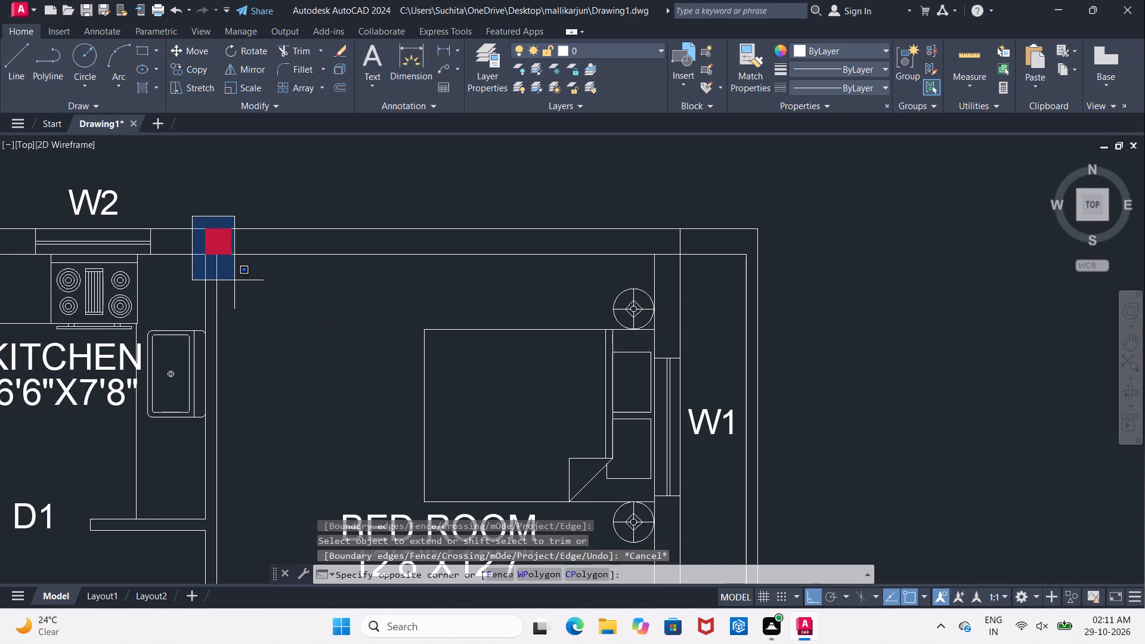
left_click(234, 280)
left_click(180, 63)
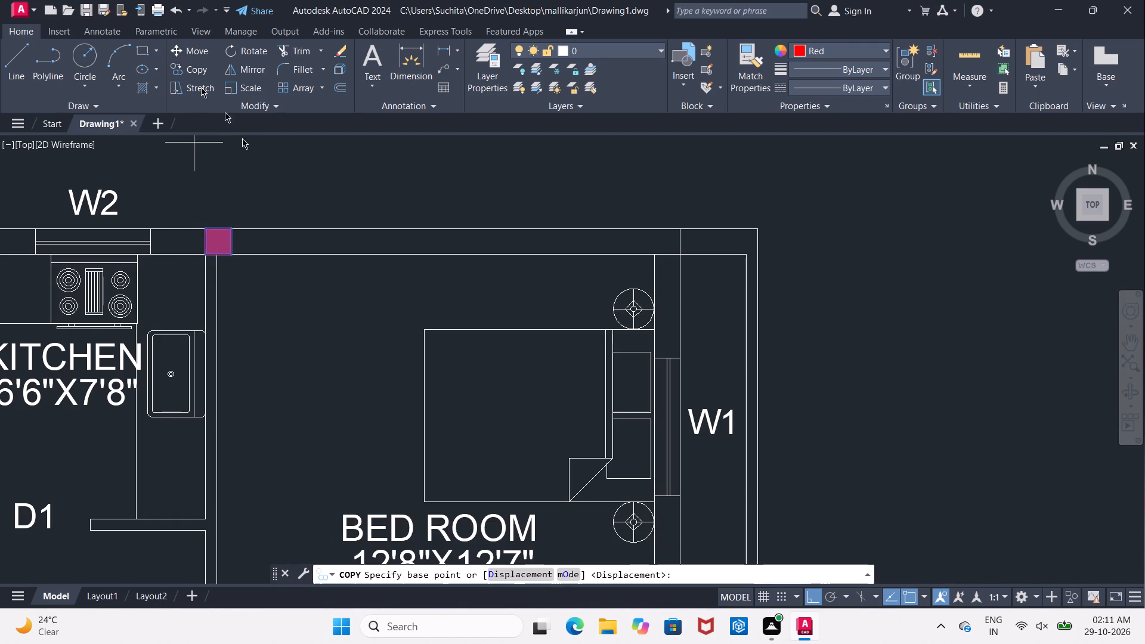
left_click(233, 226)
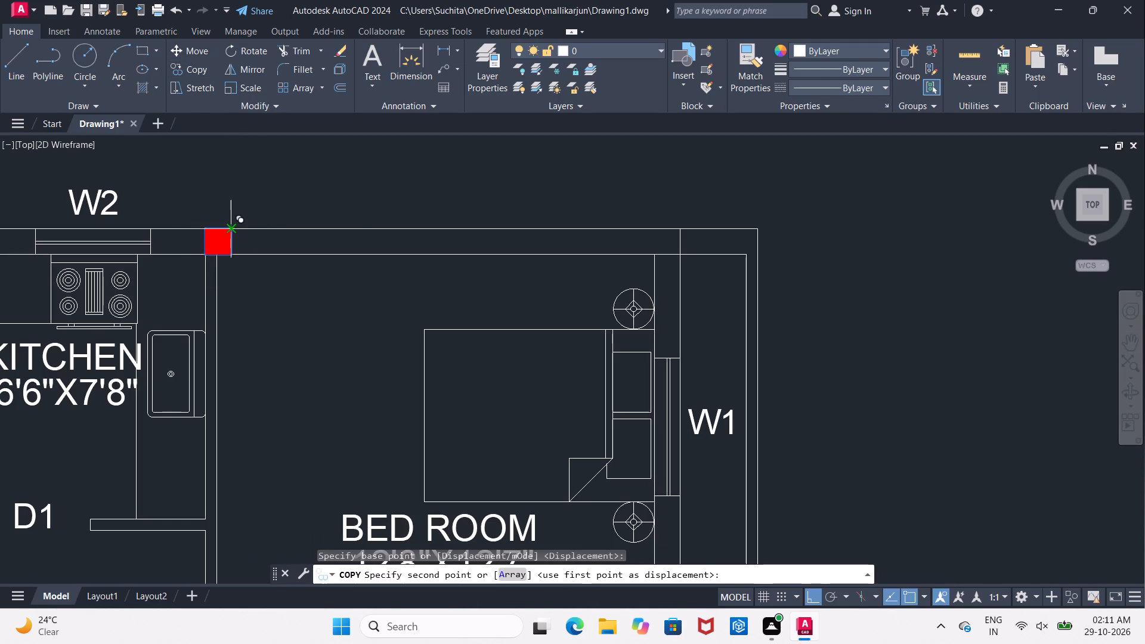
left_click(679, 228)
scroll(679, 228, "down", 1)
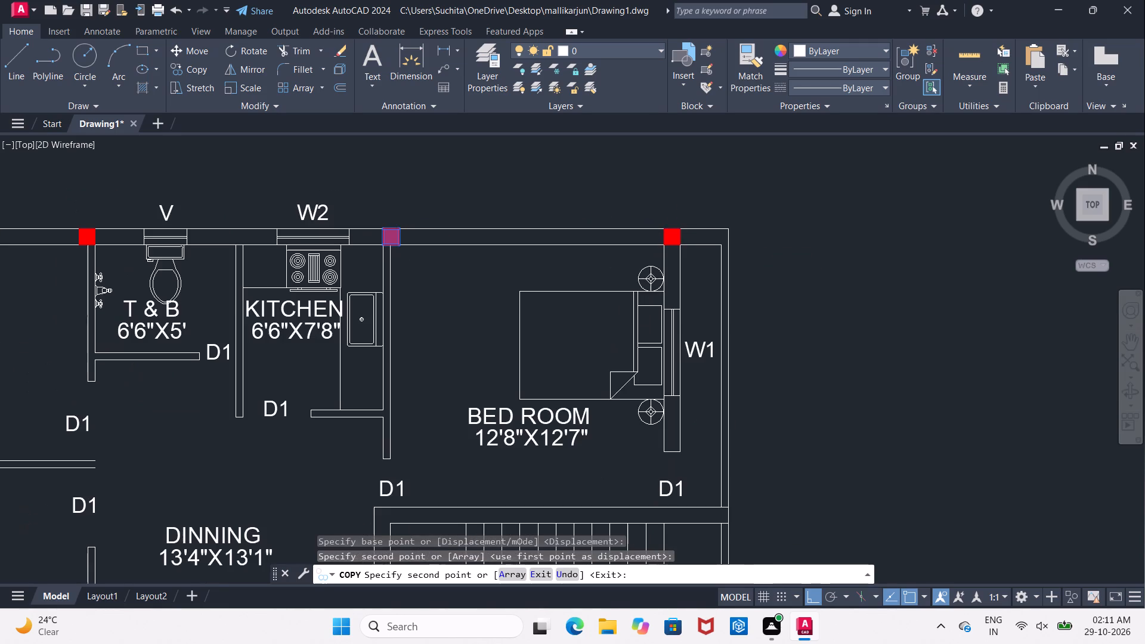
key("Escape")
Draw a line closing the open right end of the partition between the two 13'X10' bedrooms.
scroll(675, 218, "down", 1)
middle_click_drag(608, 293, 599, 221)
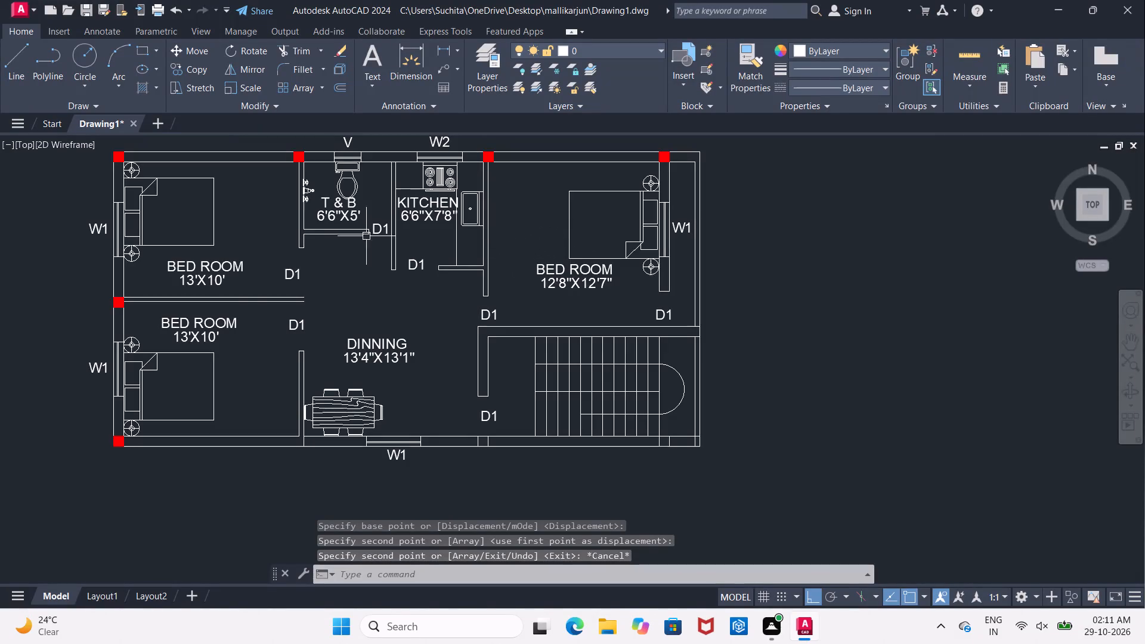
scroll(297, 311, "down", 2)
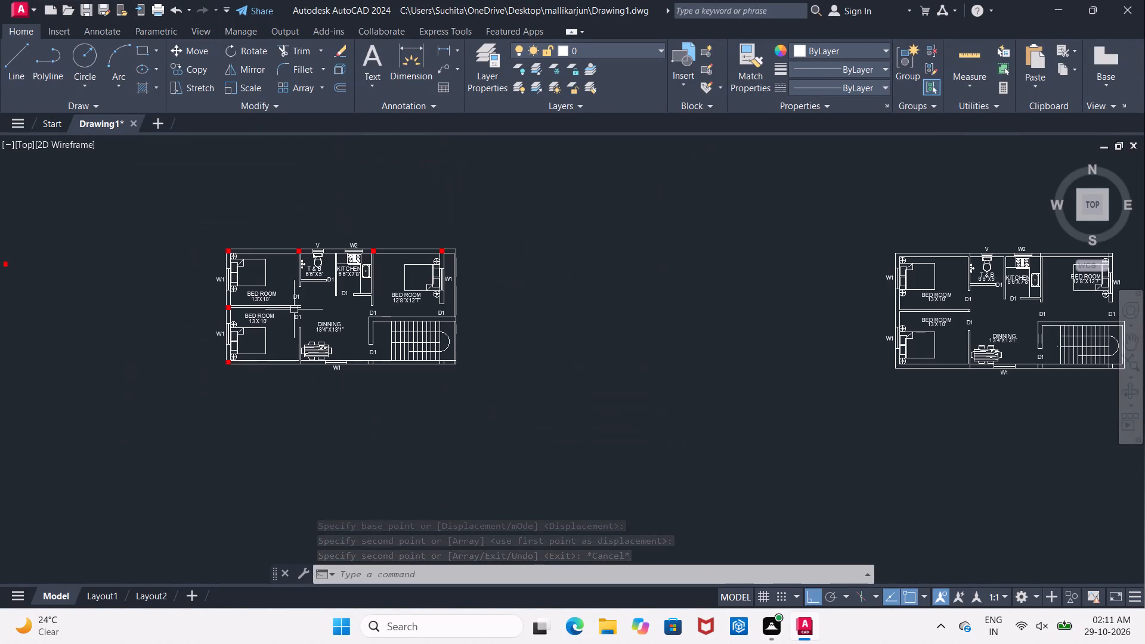
scroll(295, 296, "up", 4)
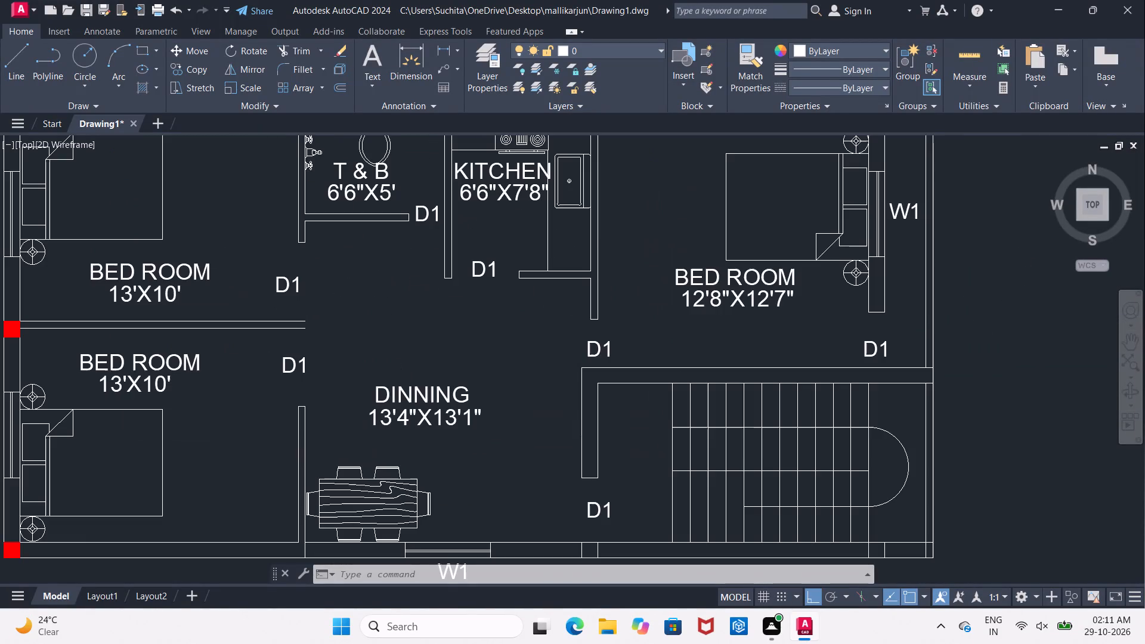
key("Escape")
left_click(30, 55)
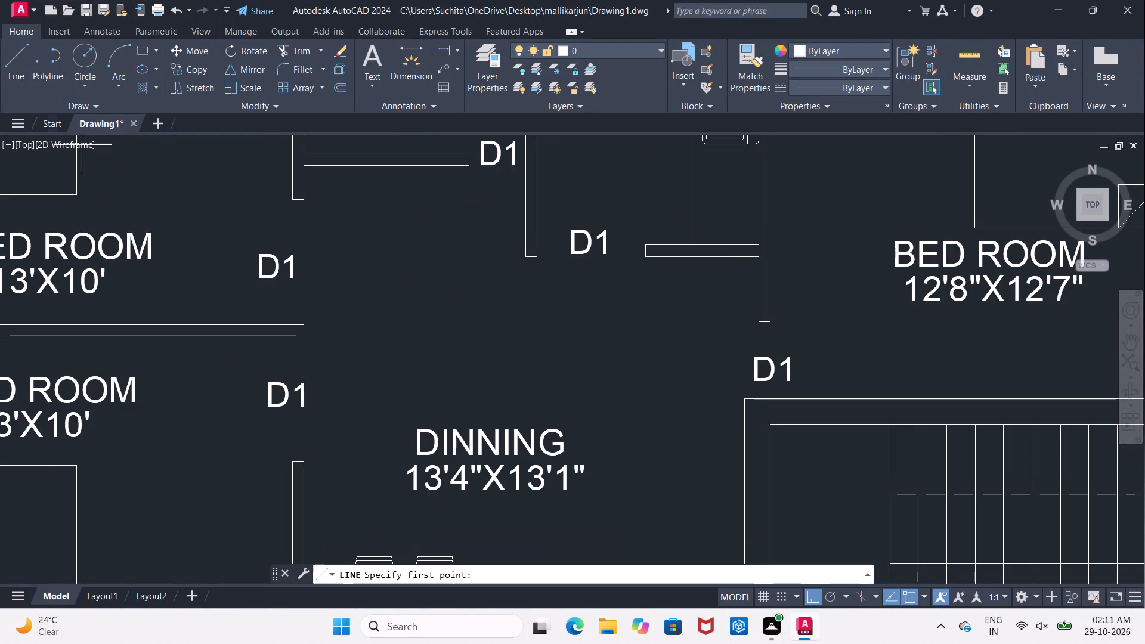
scroll(311, 323, "up", 3)
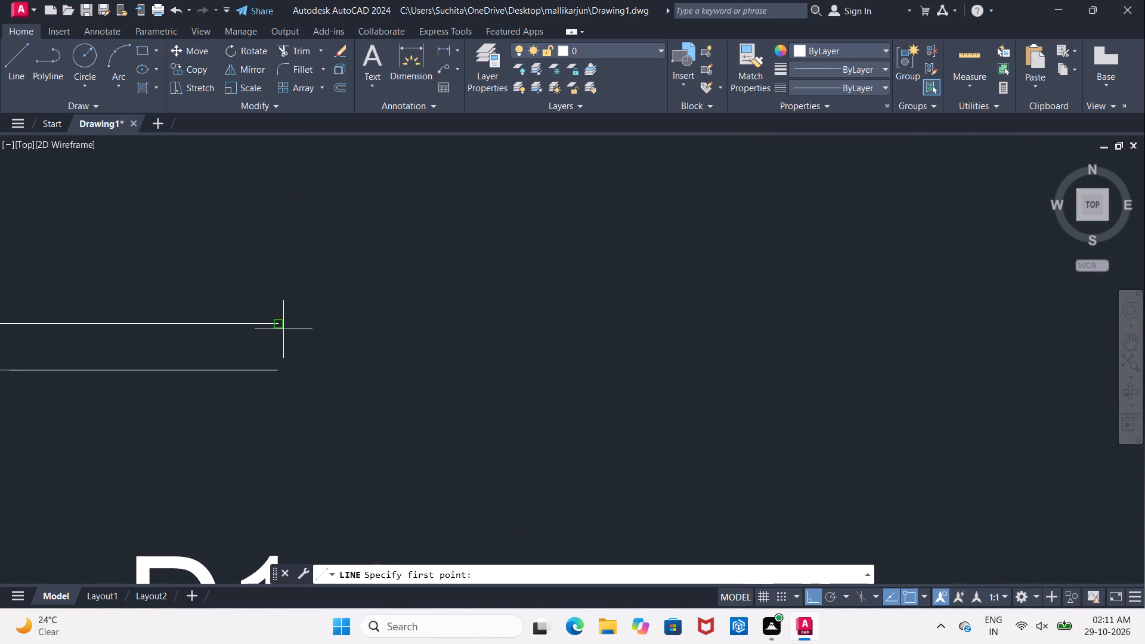
left_click(280, 327)
left_click(284, 372)
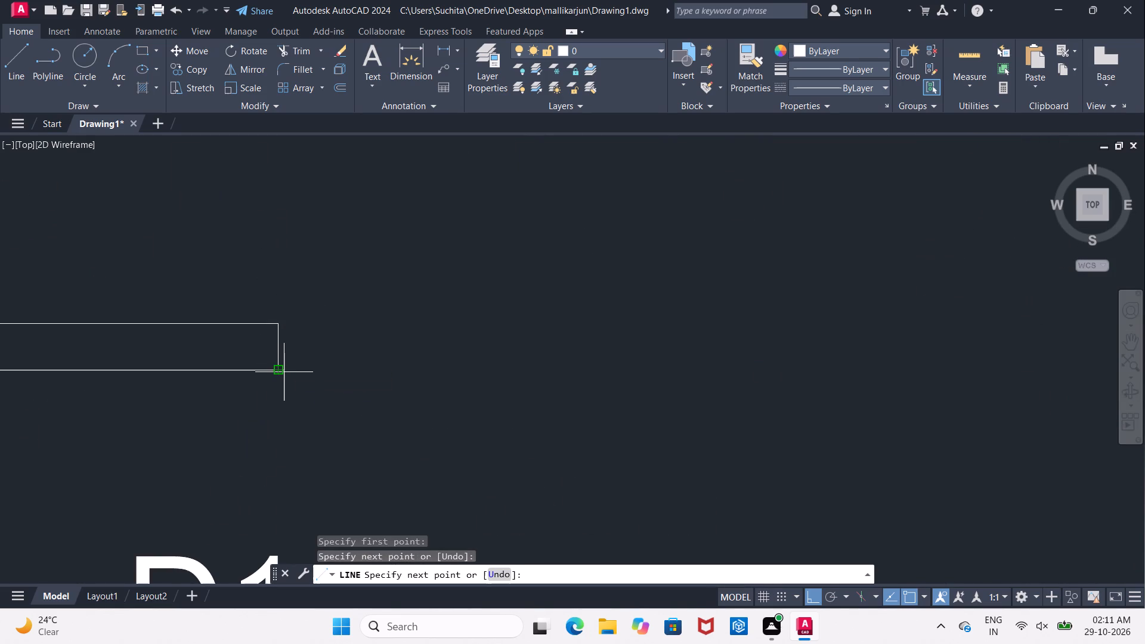
key("Escape")
Copy the red column above the T & B's left wall by its right-side midpoint to the midpoint of the bedroom partition's end line.
scroll(324, 373, "down", 3)
scroll(308, 275, "down", 1)
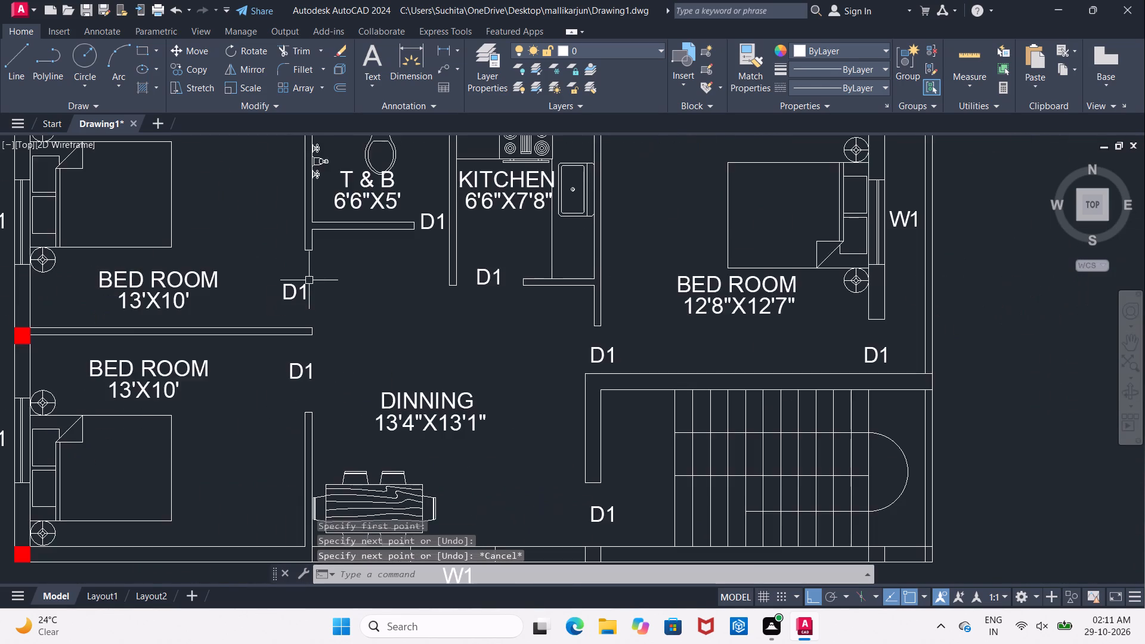
scroll(297, 228, "down", 1)
middle_click_drag(298, 237, 298, 336)
scroll(280, 258, "up", 2)
left_click_drag(294, 221, 297, 227)
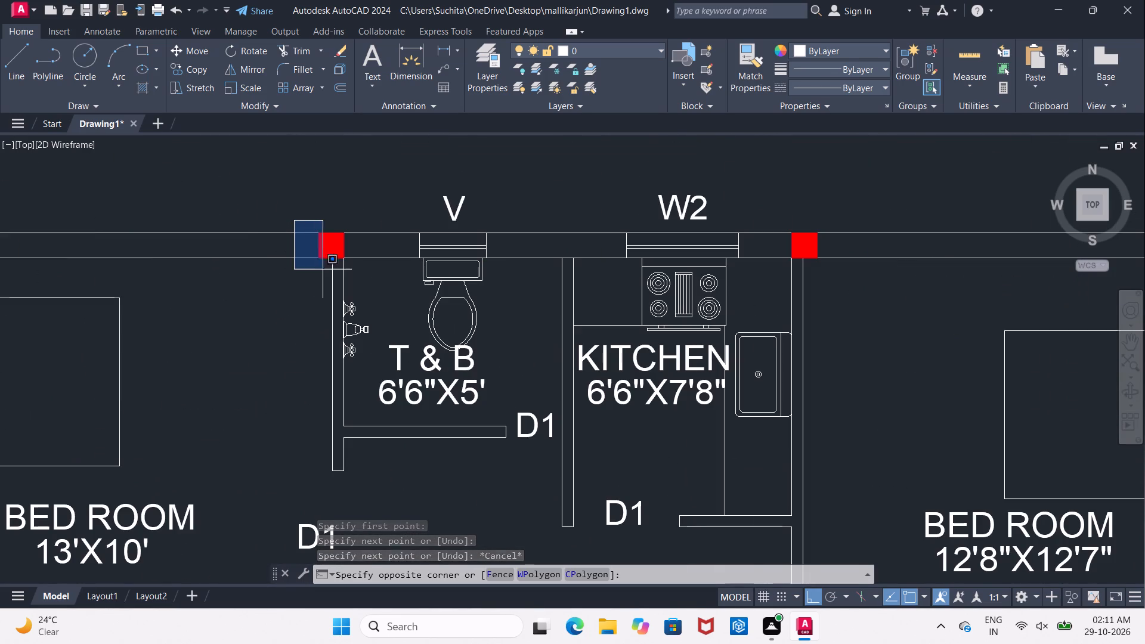
left_click(345, 267)
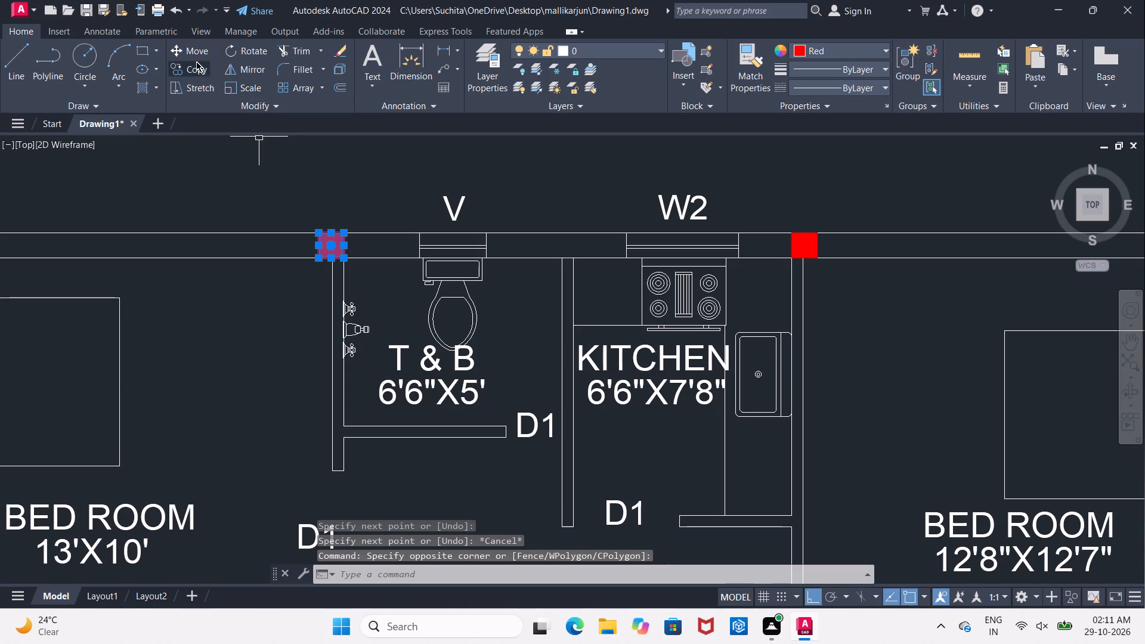
left_click(194, 67)
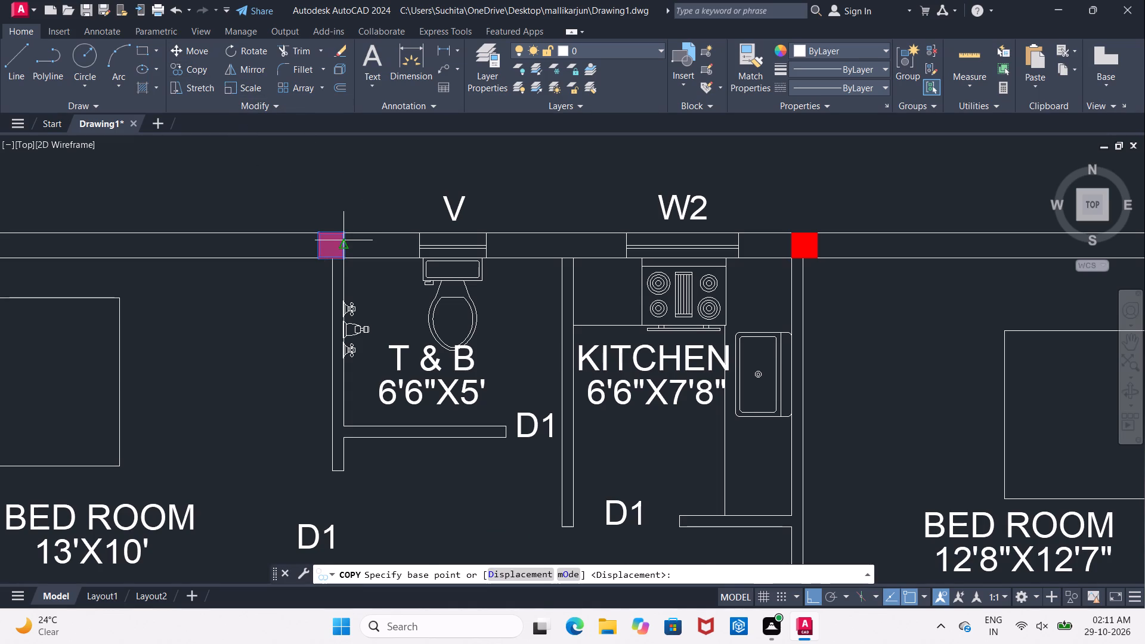
left_click(344, 244)
scroll(348, 330, "down", 1)
middle_click_drag(348, 330, 340, 193)
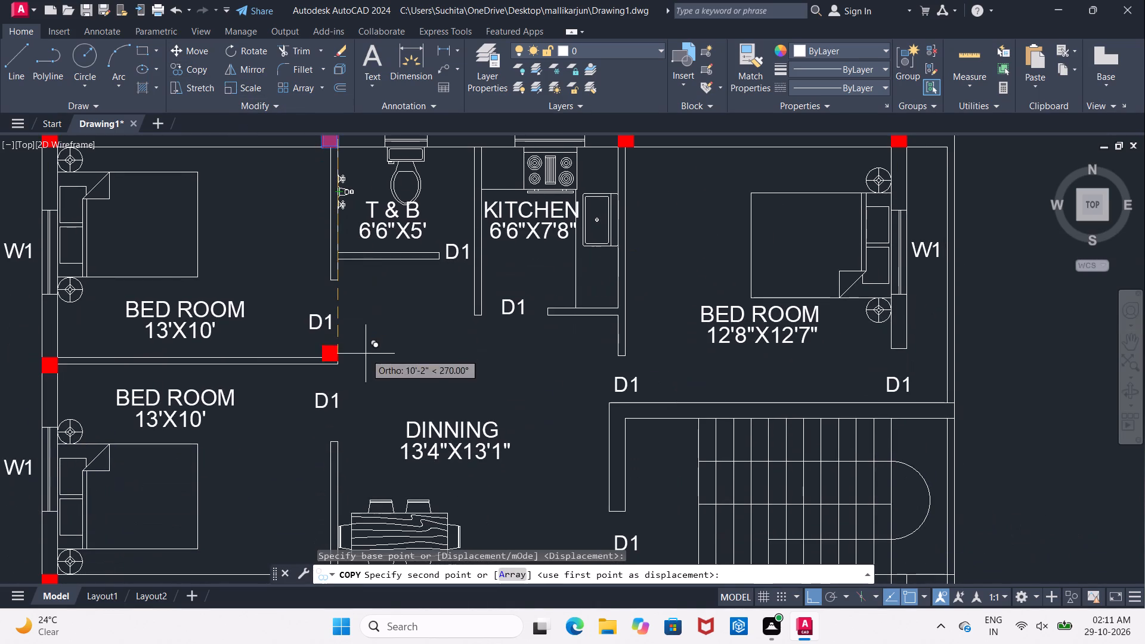
scroll(343, 367, "up", 6)
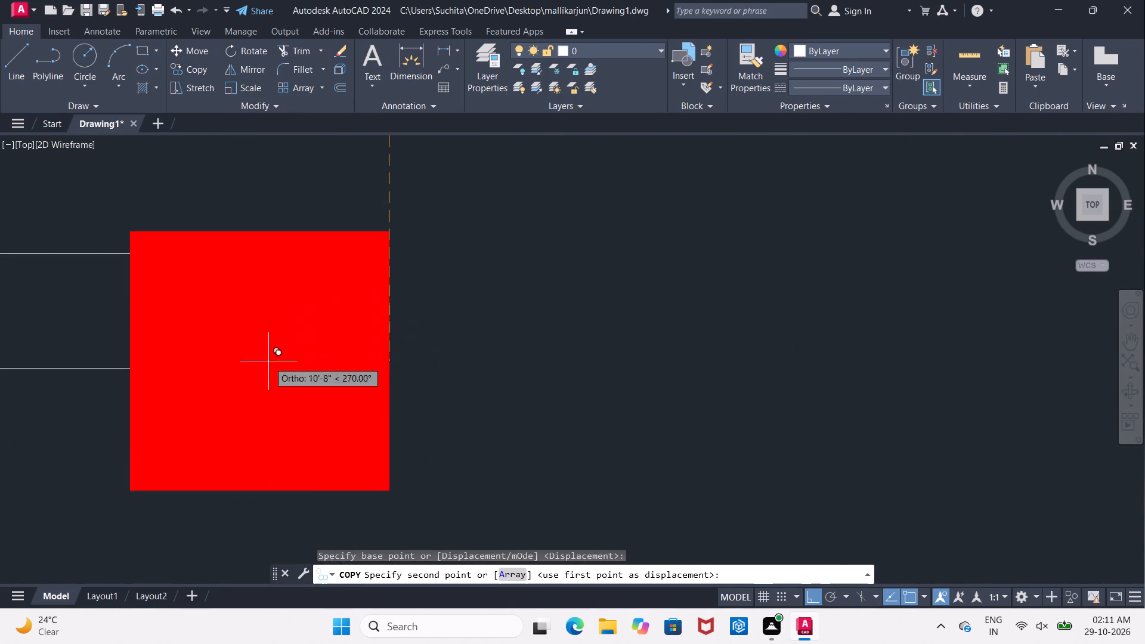
left_click(389, 308)
key("Escape")
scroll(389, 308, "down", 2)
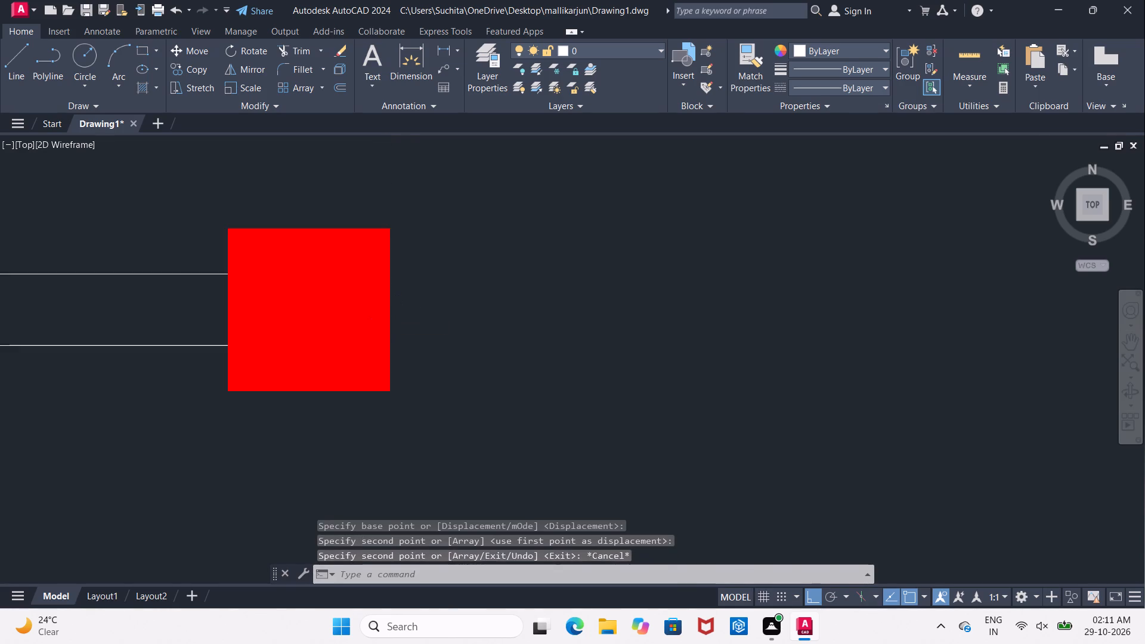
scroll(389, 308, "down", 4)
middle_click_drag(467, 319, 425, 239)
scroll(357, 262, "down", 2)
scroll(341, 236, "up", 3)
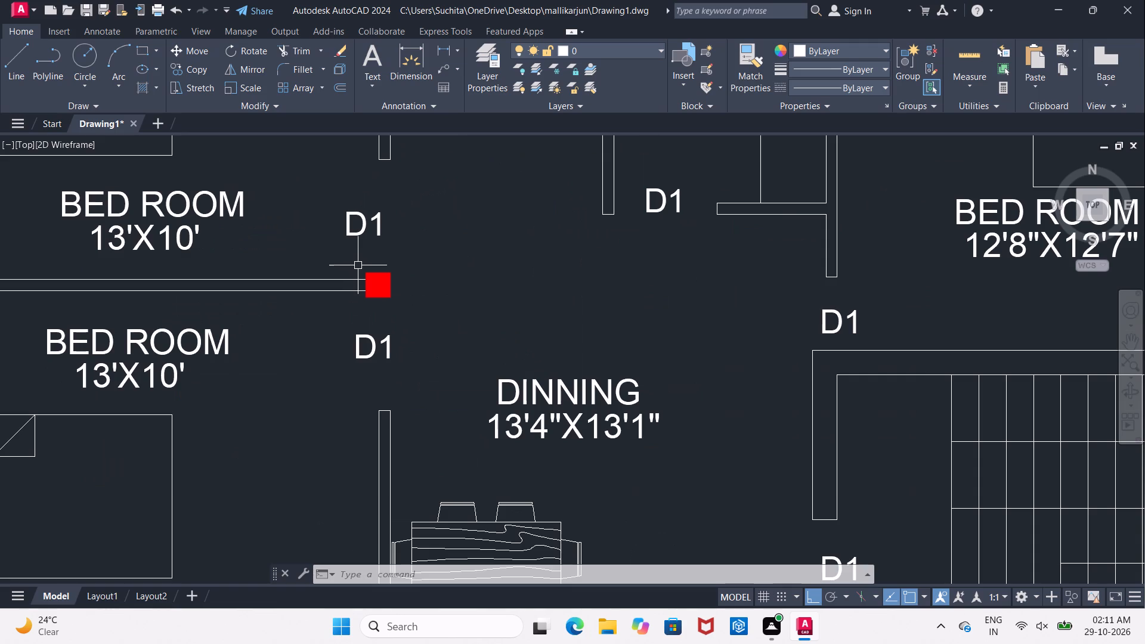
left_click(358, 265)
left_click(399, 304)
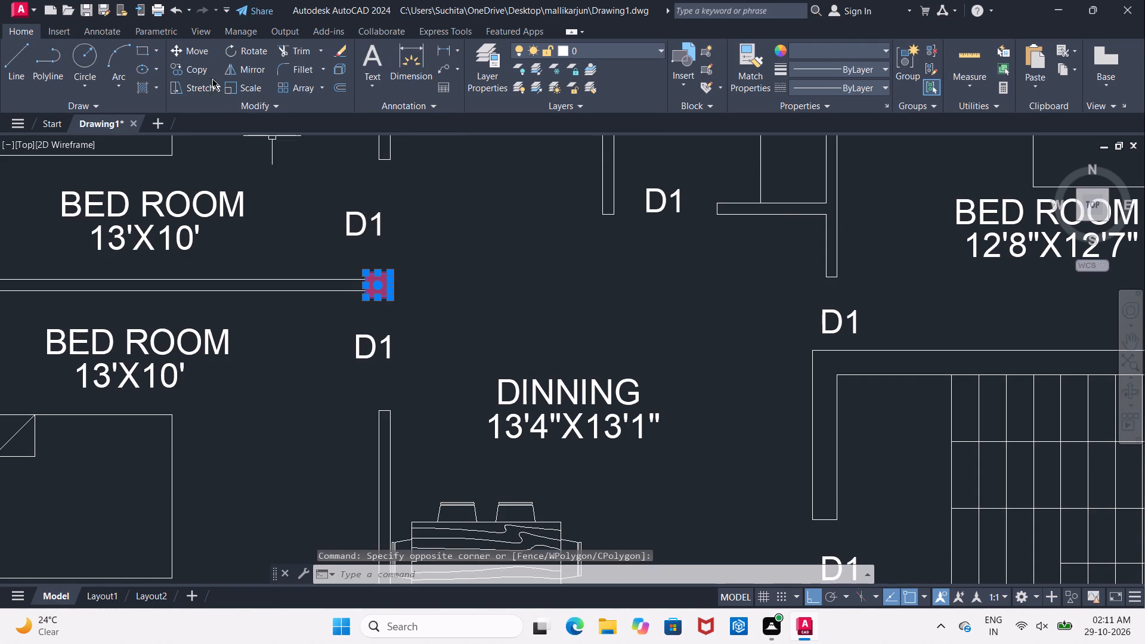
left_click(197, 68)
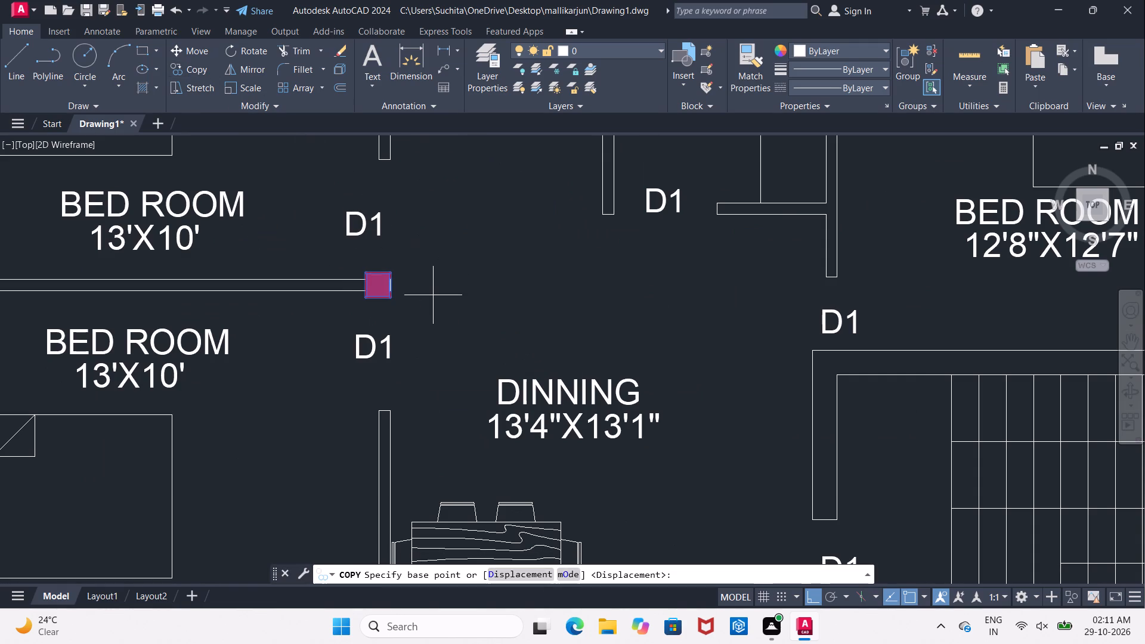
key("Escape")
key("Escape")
Copy the bottom-left corner's red column by its right-side midpoint along the bottom wall, beside the foot of the bedroom–dining partition.
scroll(433, 295, "down", 2)
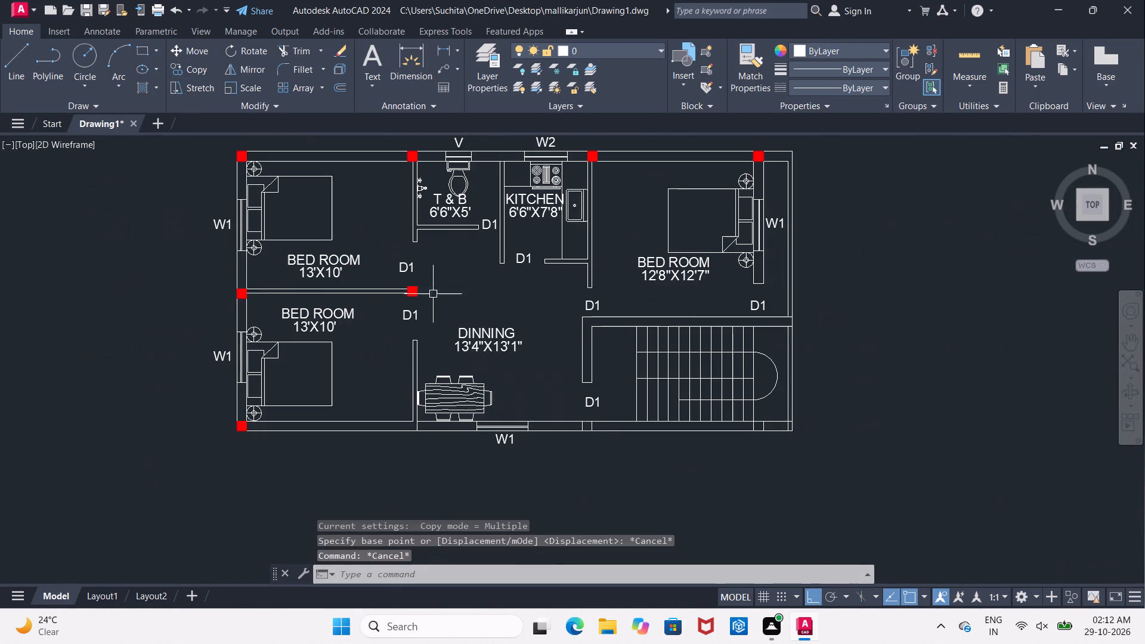
scroll(246, 292, "up", 2)
scroll(320, 306, "down", 1)
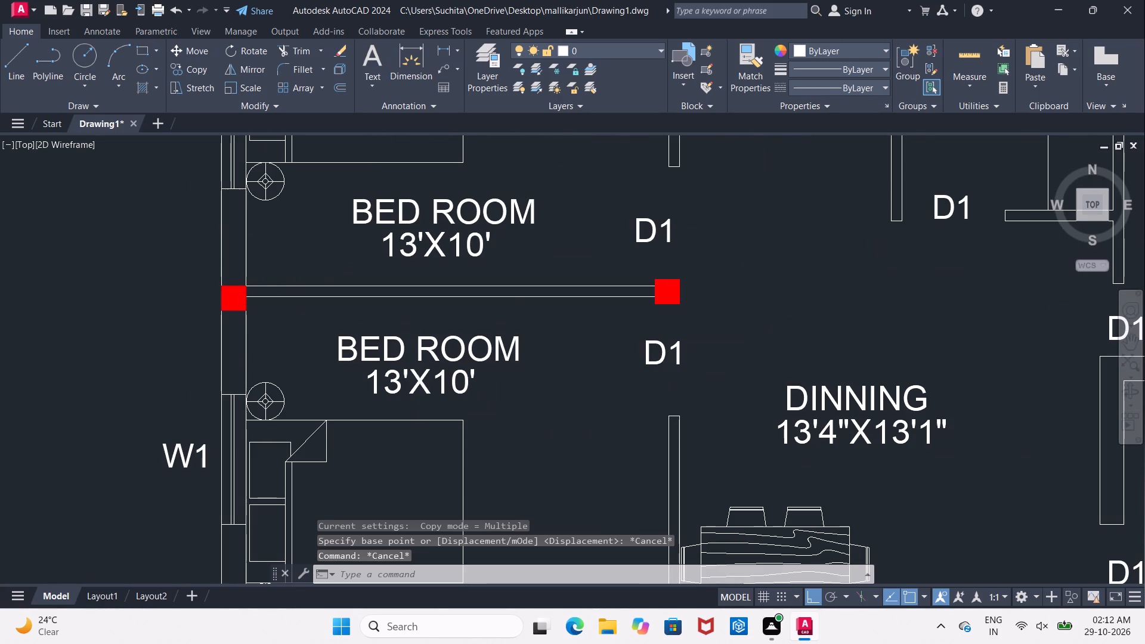
scroll(320, 306, "down", 1)
scroll(277, 474, "up", 3)
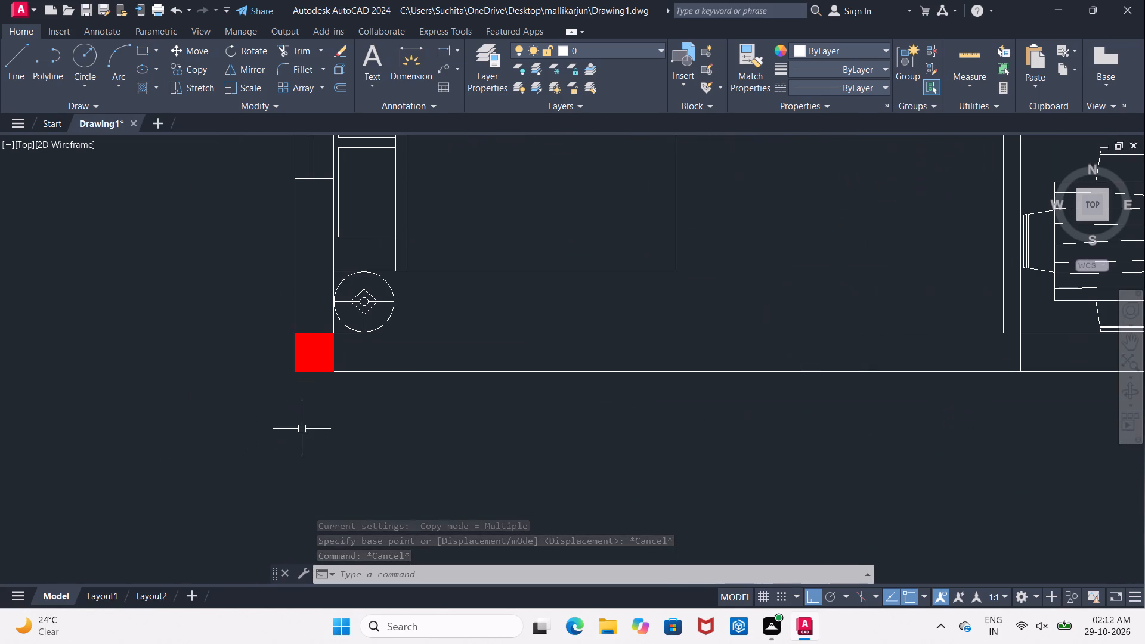
middle_click_drag(303, 427, 258, 474)
scroll(258, 462, "up", 1)
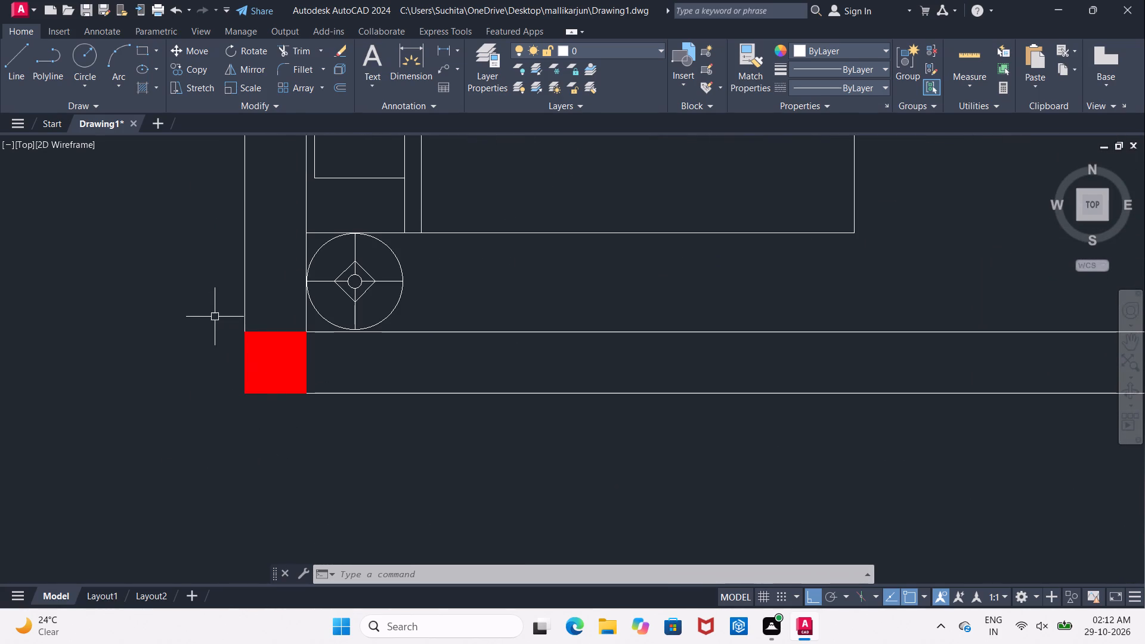
left_click(220, 329)
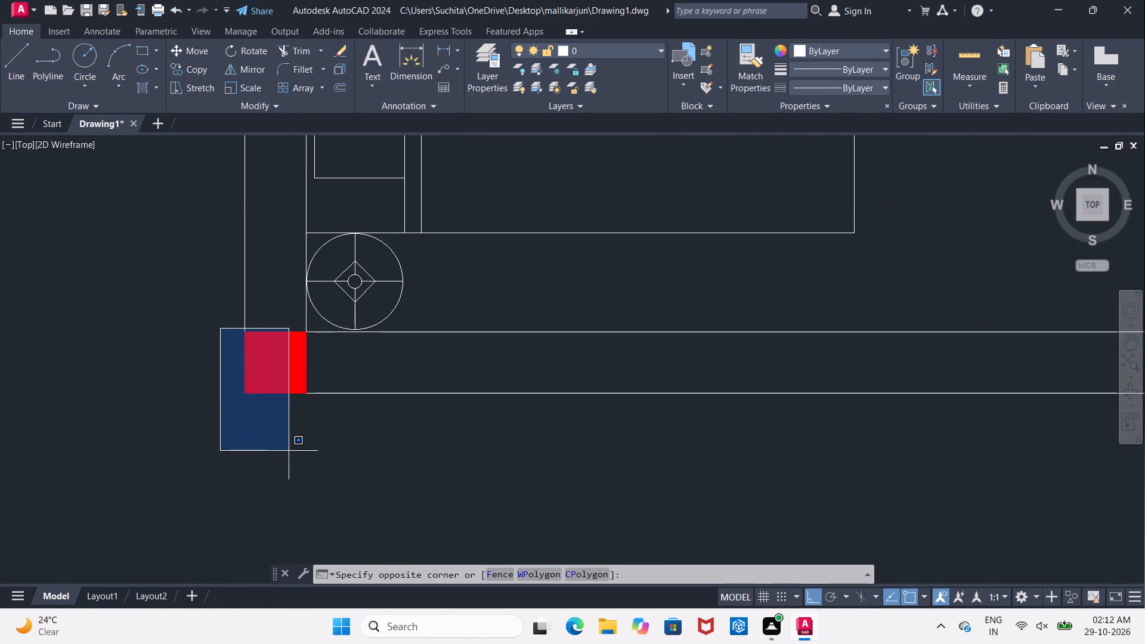
left_click(313, 450)
left_click(196, 73)
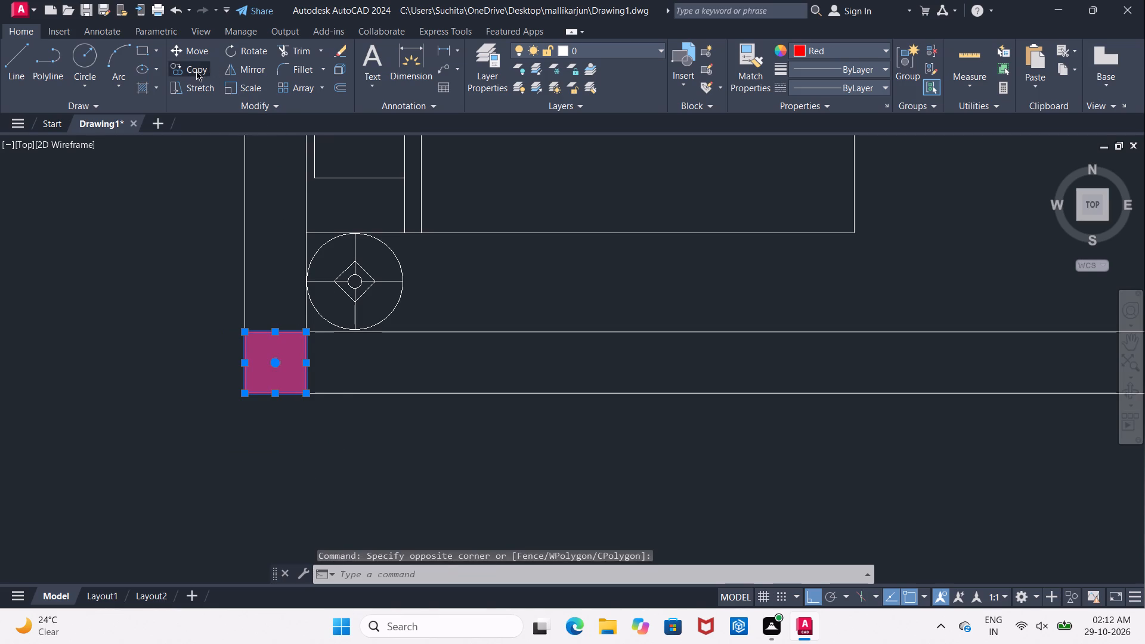
left_click(302, 364)
middle_click_drag(765, 365, 13, 435)
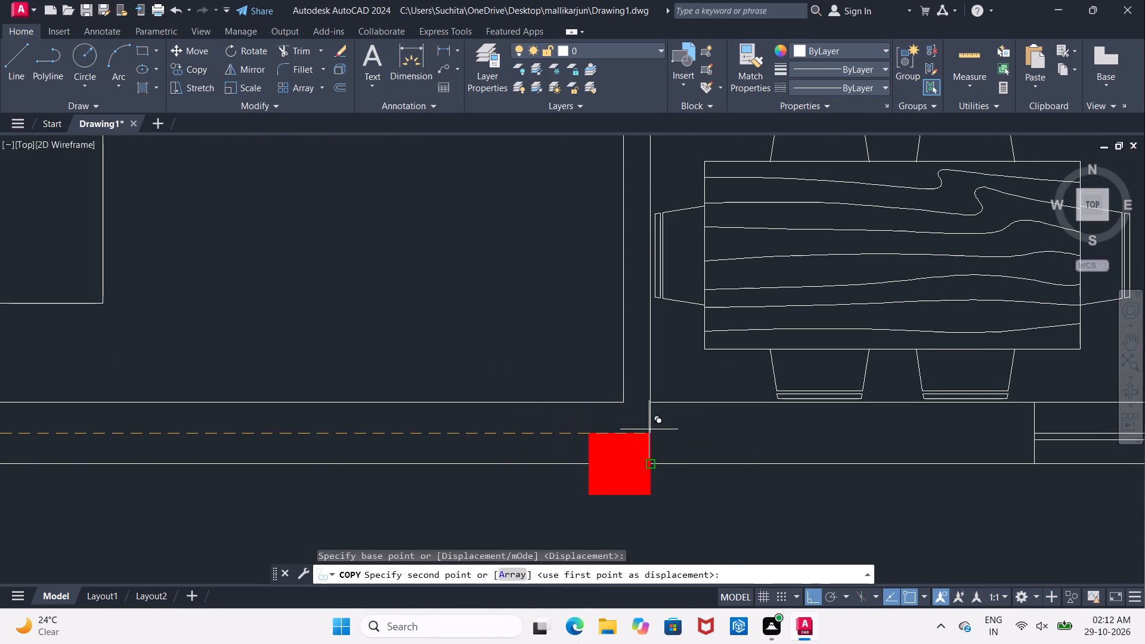
scroll(649, 426, "up", 2)
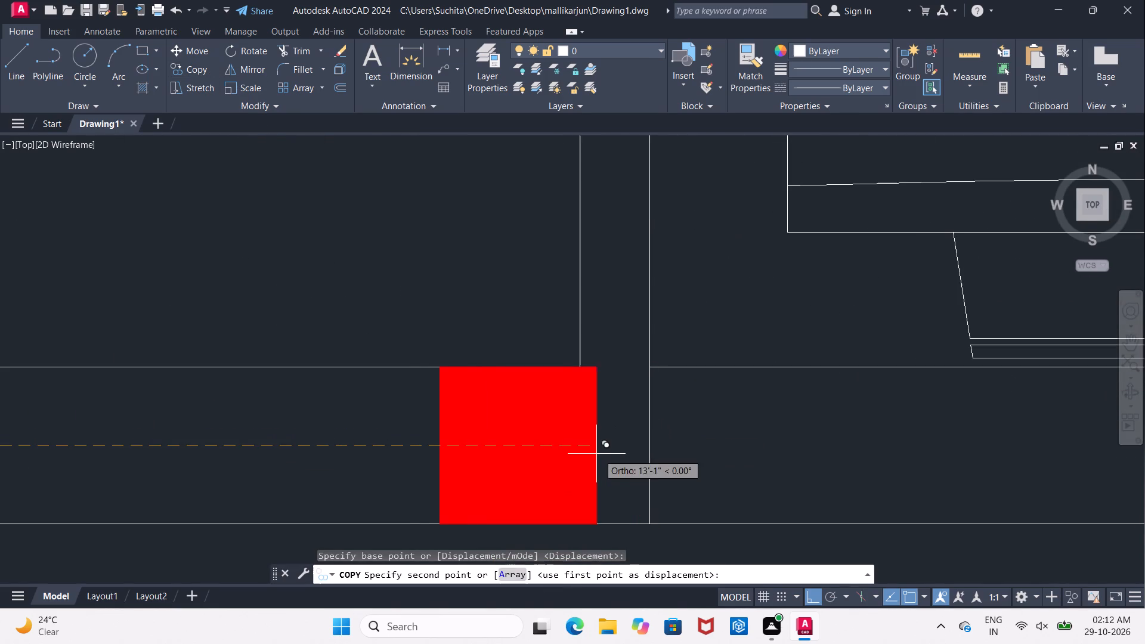
left_click(568, 451)
key("Escape")
Move the copied column by its bottom-right corner to the bottom end of the bedroom–dining partition's right line.
middle_click_drag(452, 396, 450, 389)
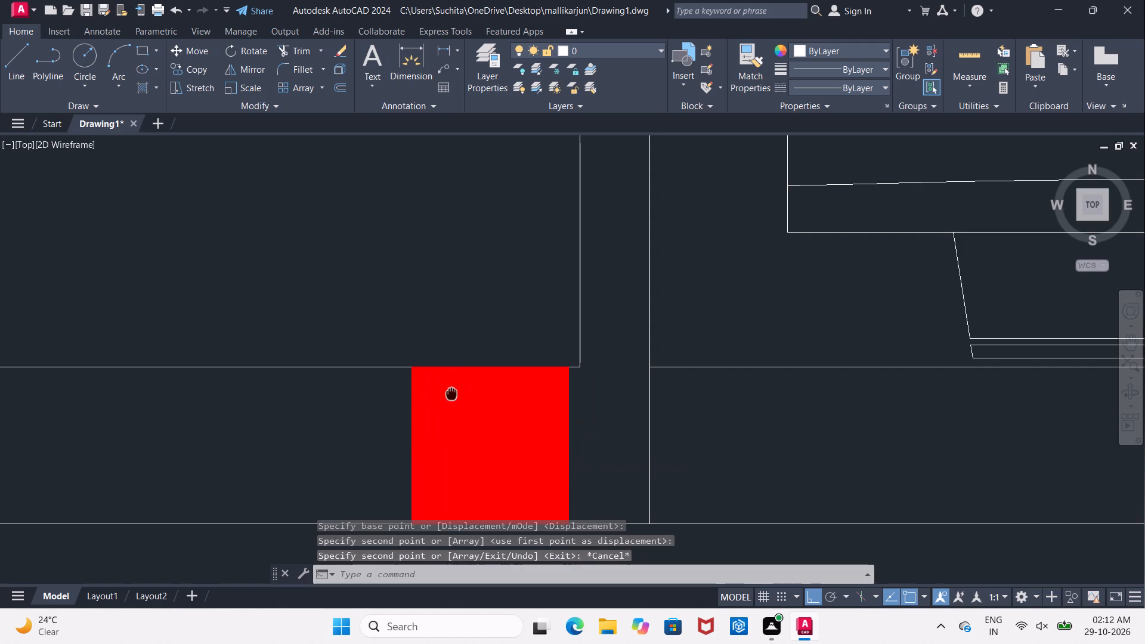
middle_click_drag(450, 389, 406, 249)
left_click_drag(324, 193, 339, 216)
left_click(536, 425)
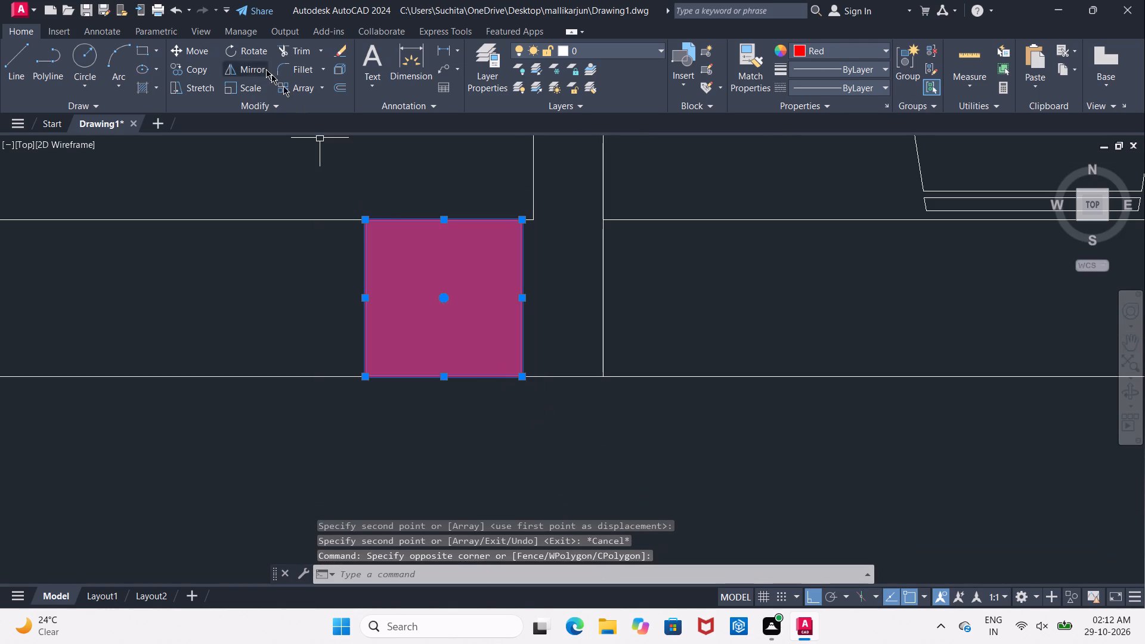
left_click(193, 53)
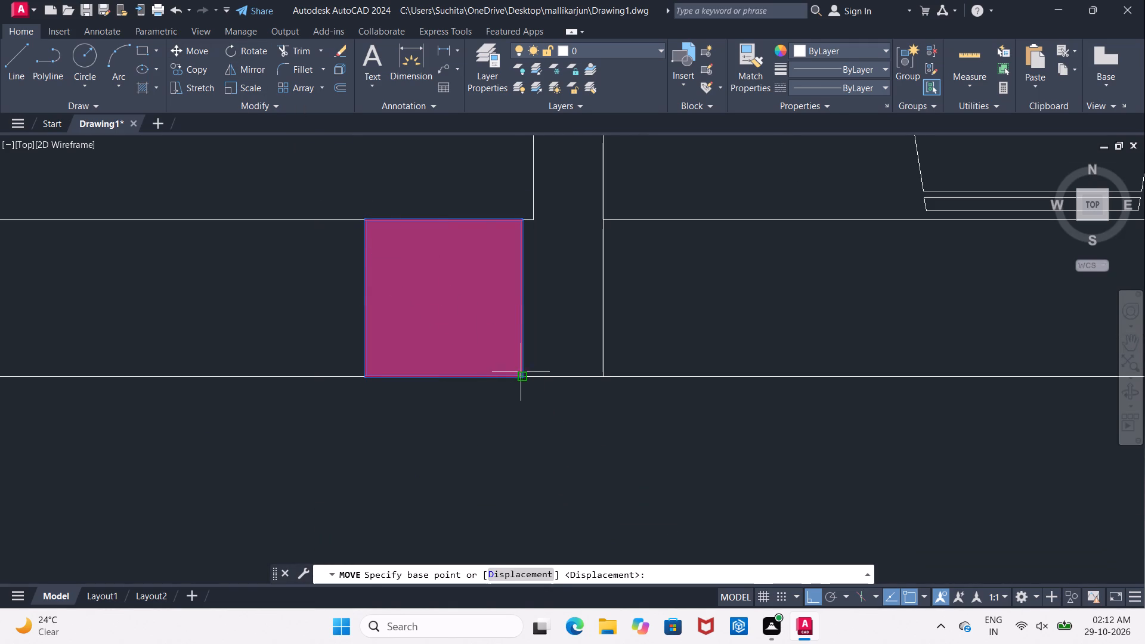
left_click(521, 373)
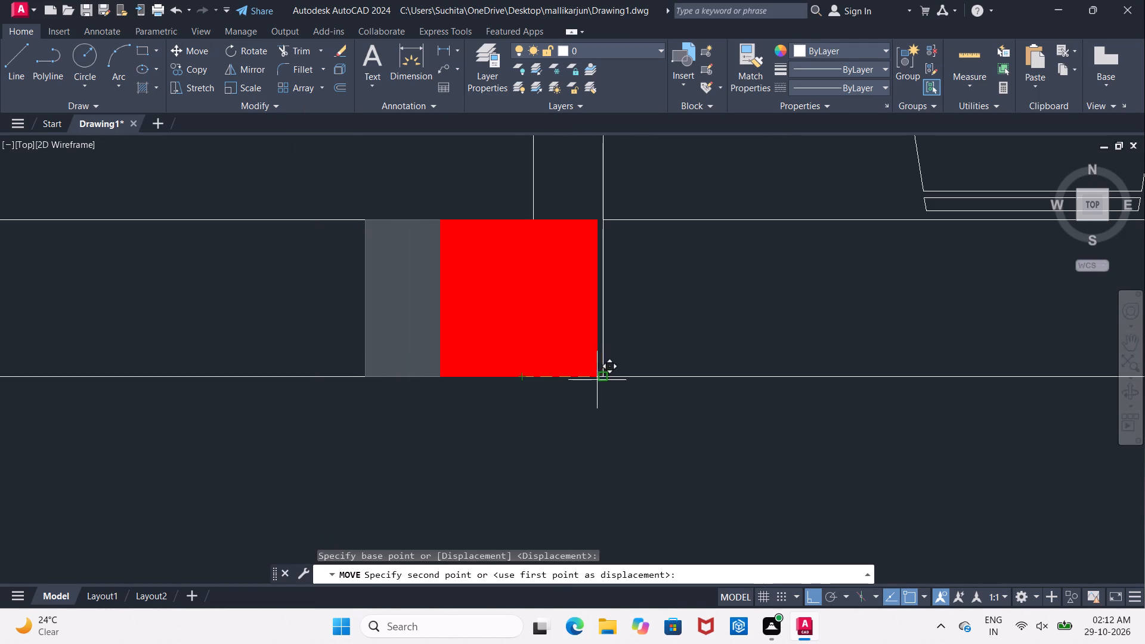
left_click(604, 379)
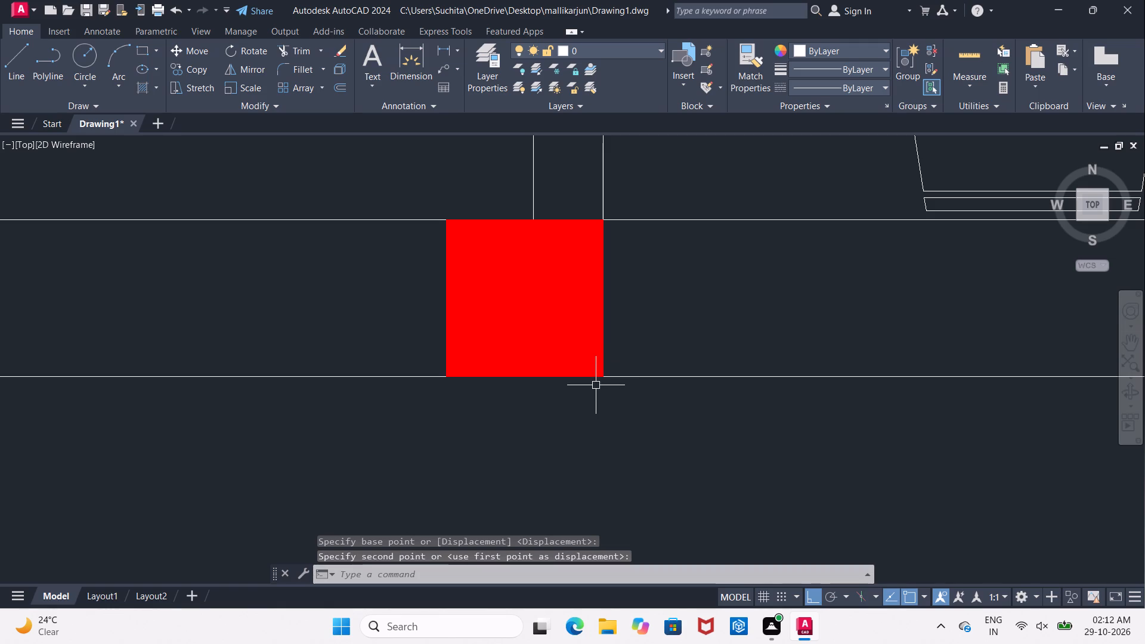
key("Escape")
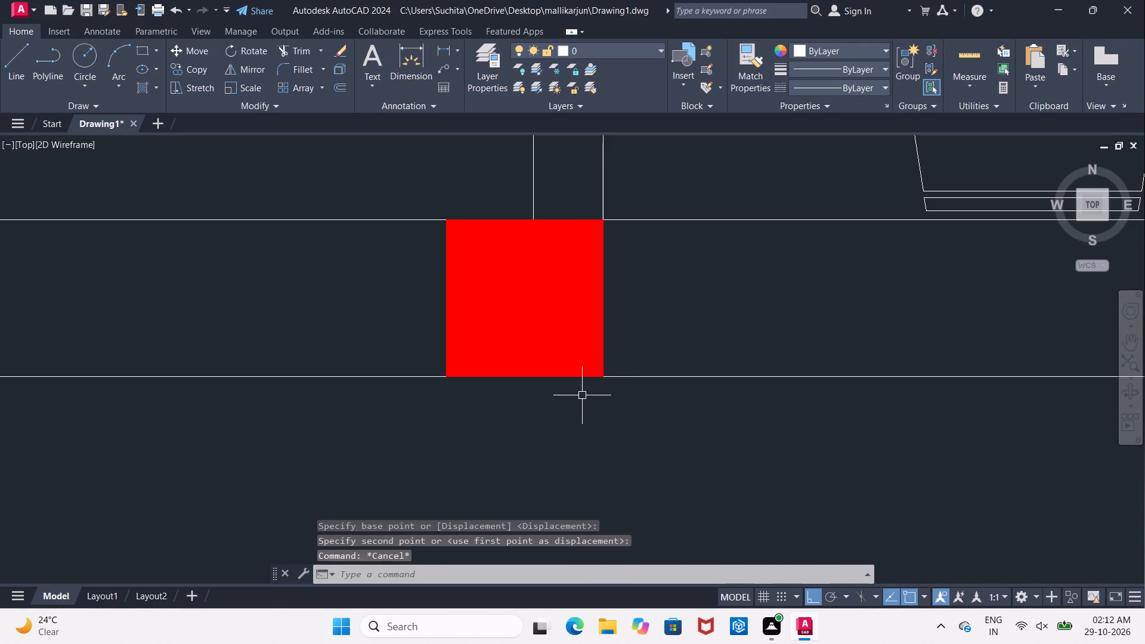
Copy the column below the bedroom–dining partition by its bottom-right corner to the bottom wall junction below the staircase's left-hand D1 opening.
scroll(582, 395, "down", 5)
middle_click_drag(638, 419, 410, 438)
scroll(412, 426, "up", 1)
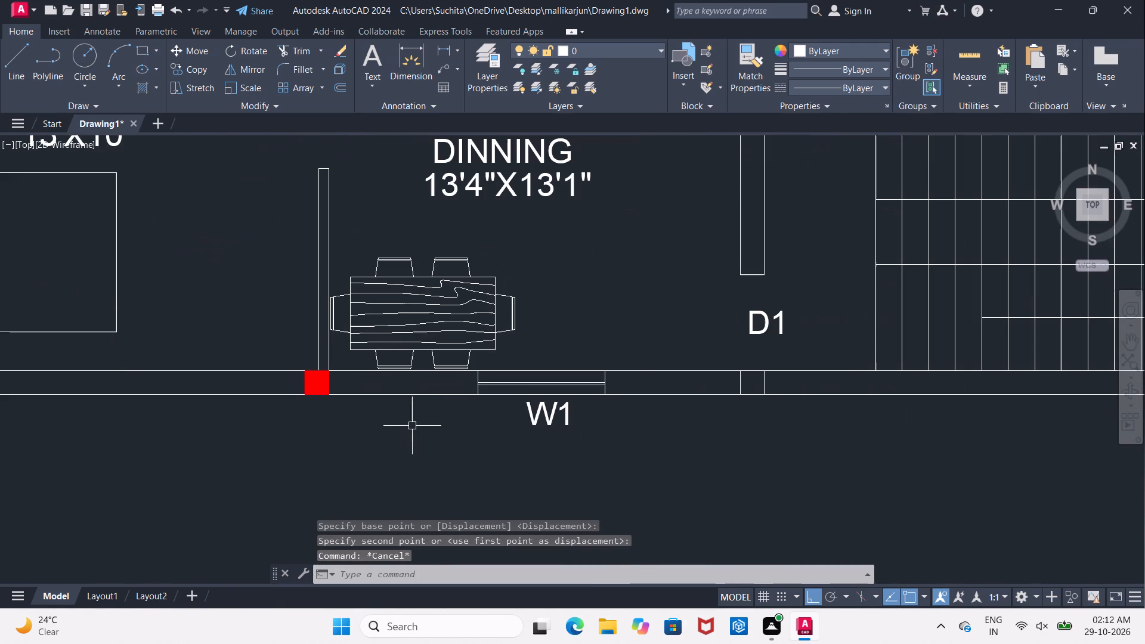
scroll(323, 414, "up", 3)
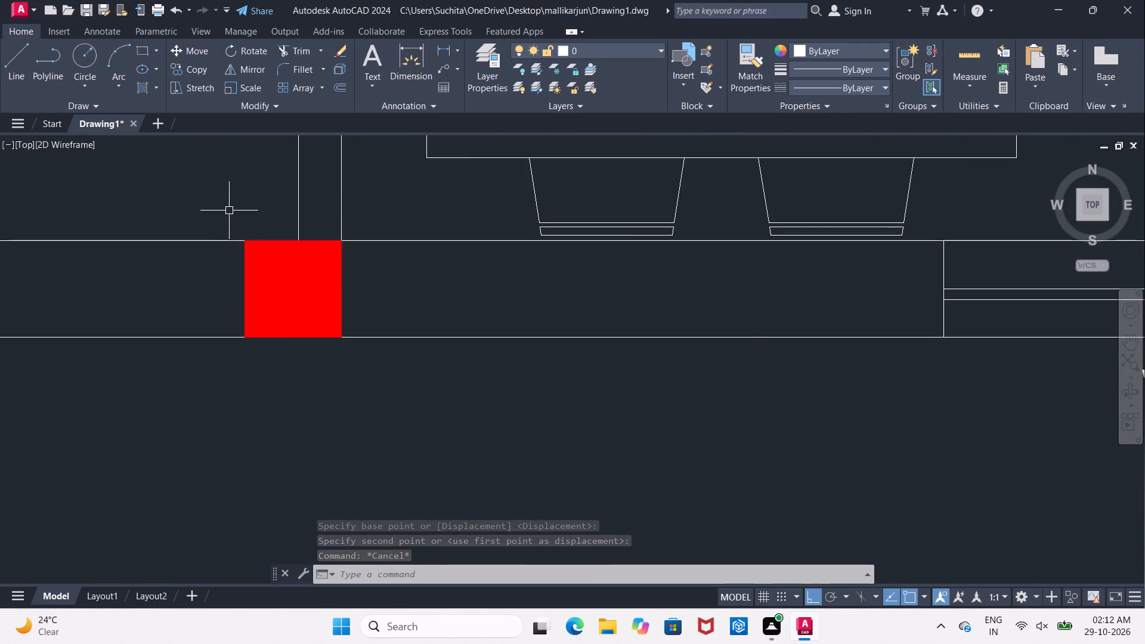
left_click_drag(229, 210, 245, 253)
left_click(370, 388)
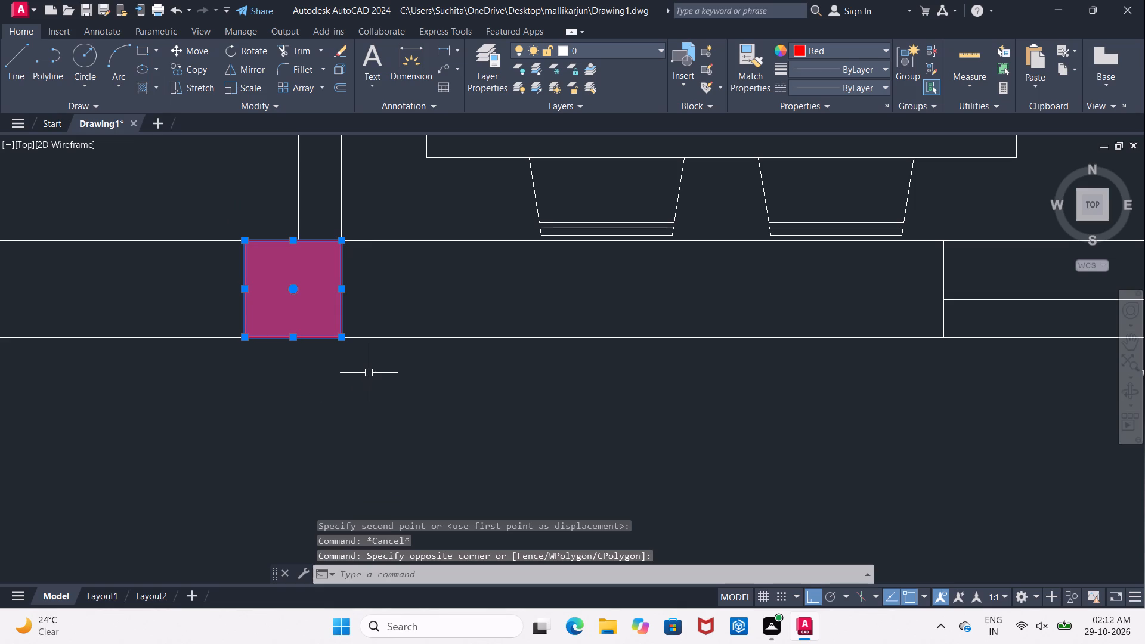
left_click(199, 70)
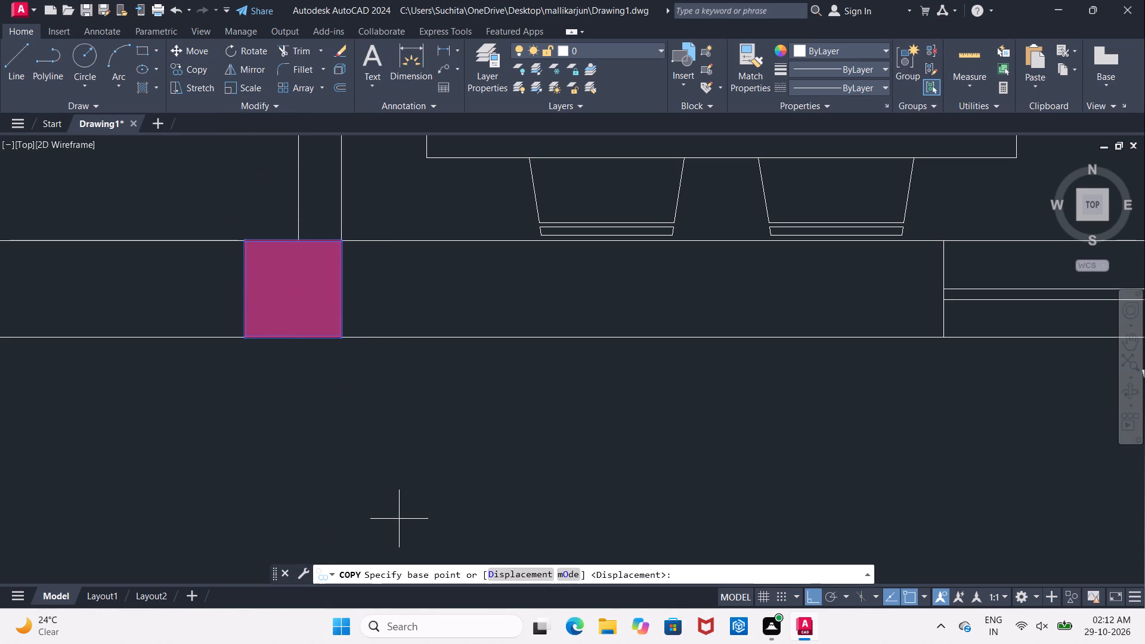
left_click(338, 335)
middle_click_drag(725, 341, 227, 383)
middle_click_drag(769, 401, 181, 411)
scroll(212, 417, "down", 2)
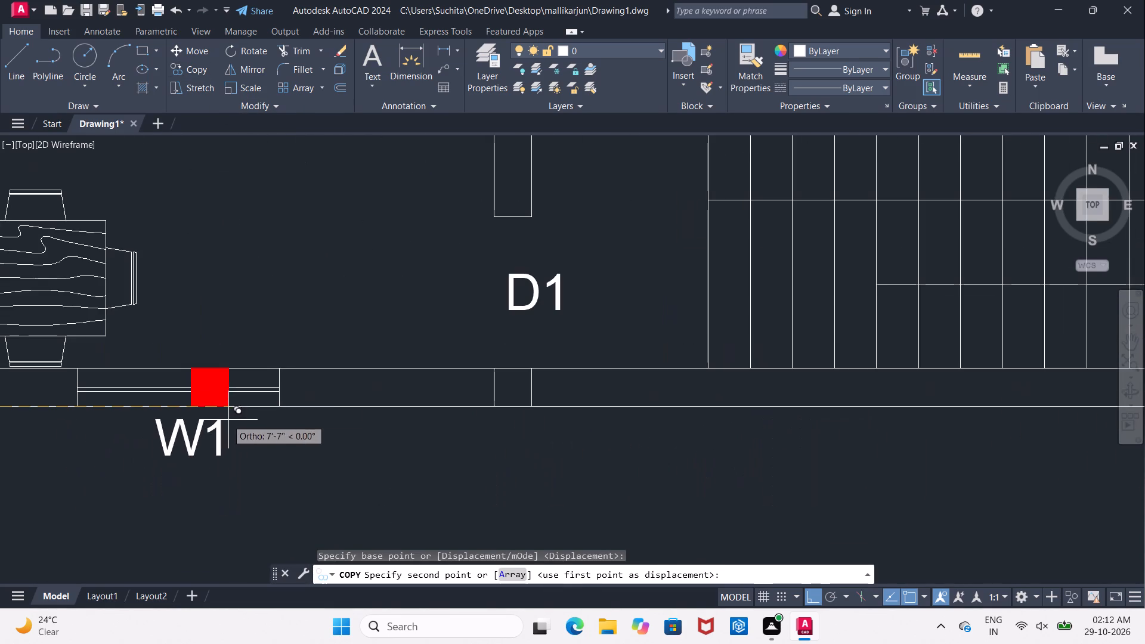
scroll(501, 412, "up", 3)
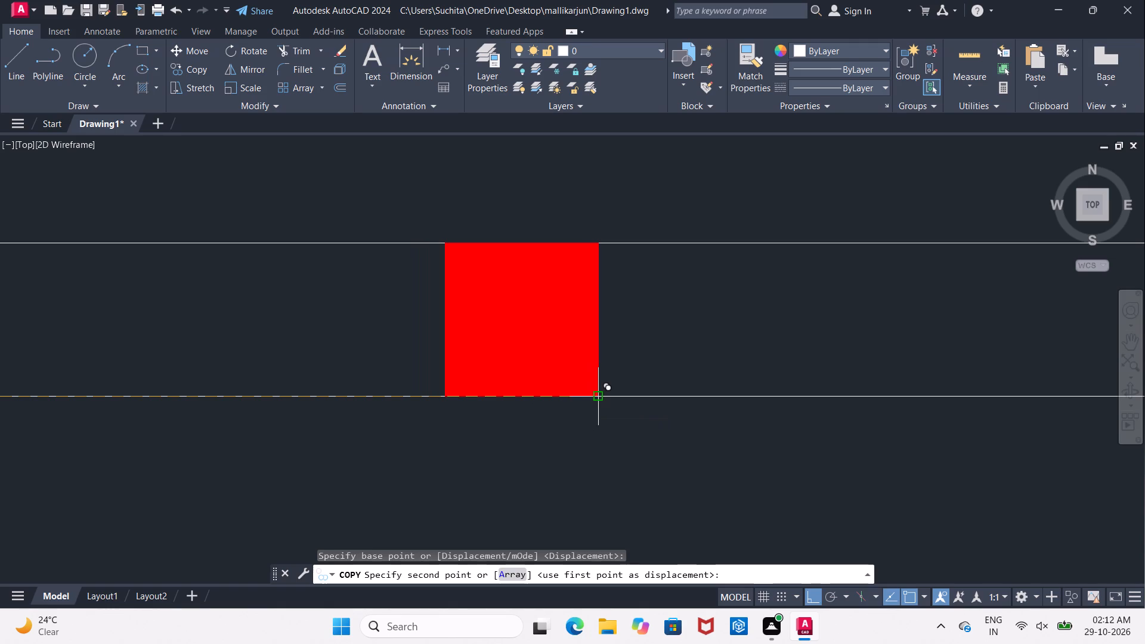
left_click(598, 399)
key("Escape")
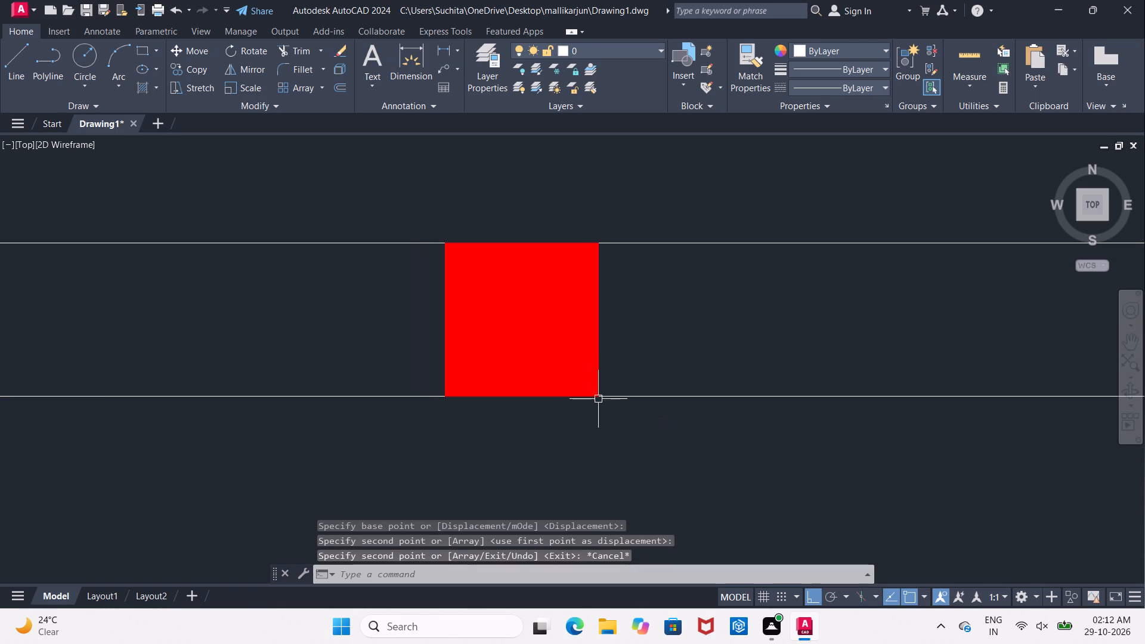
With Ortho off, copy the bottom-left corner's red column by its top-left corner to the staircase enclosure's top-left outer wall corner.
middle_click_drag(544, 417, 517, 450)
scroll(517, 450, "down", 5)
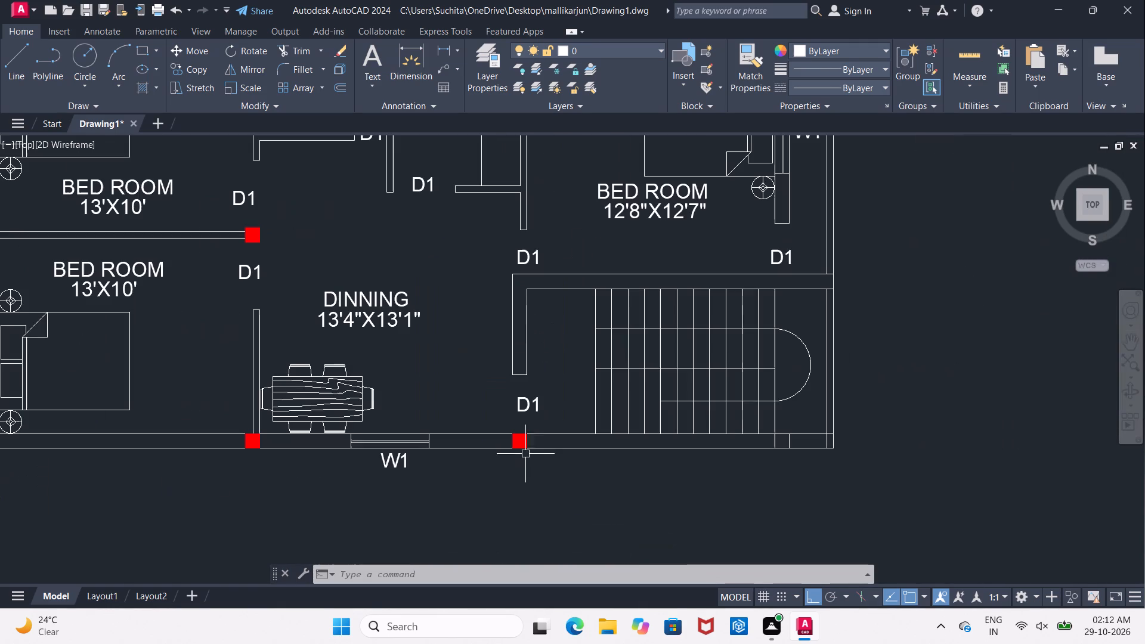
scroll(259, 450, "up", 2)
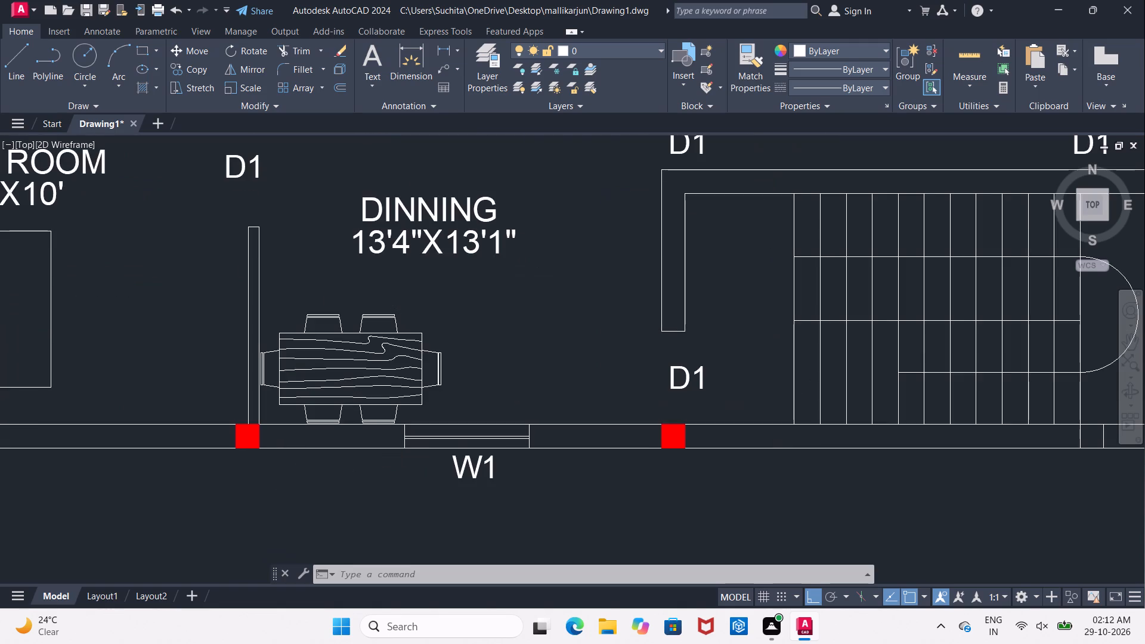
middle_click_drag(259, 452, 827, 438)
scroll(827, 438, "down", 2)
scroll(558, 440, "up", 1)
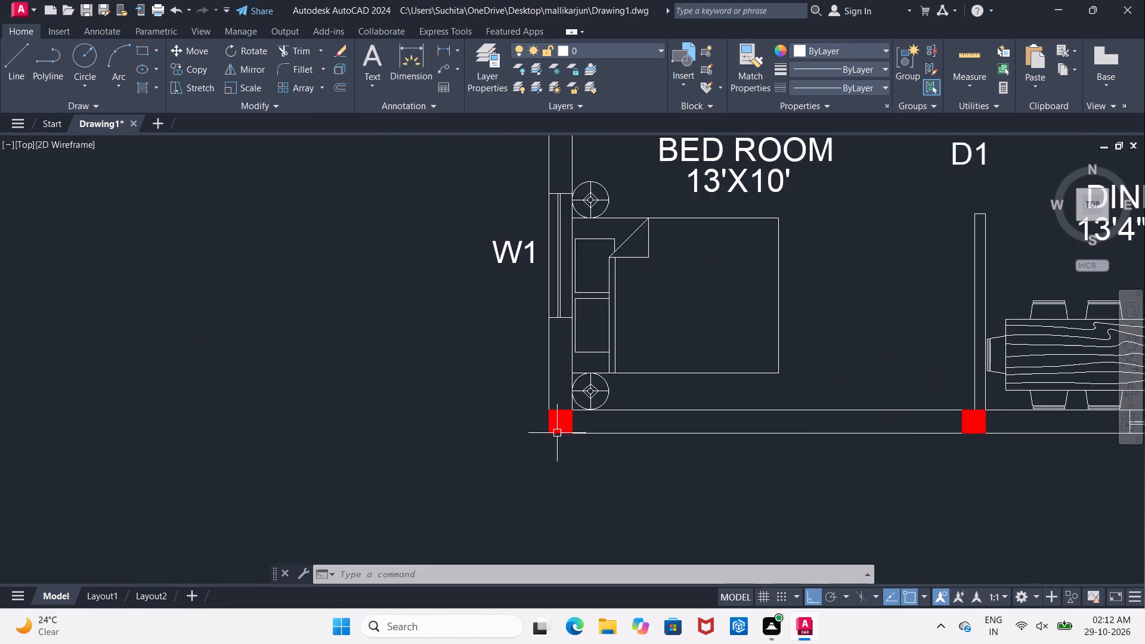
scroll(557, 433, "up", 3)
left_click(485, 336)
left_click(632, 474)
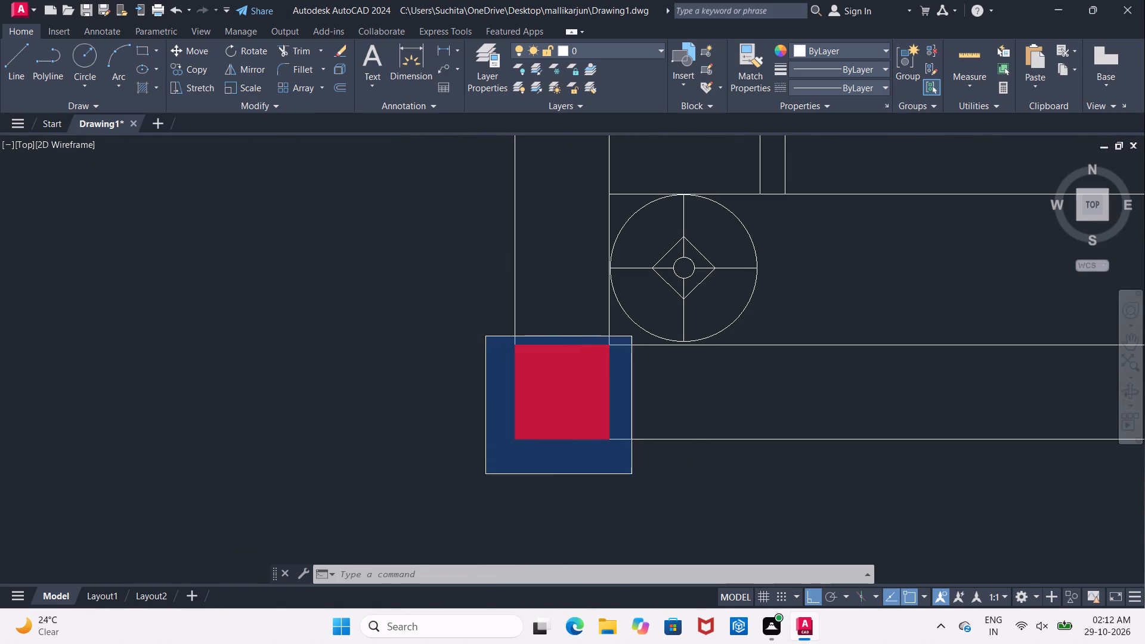
middle_click_drag(694, 476, 264, 504)
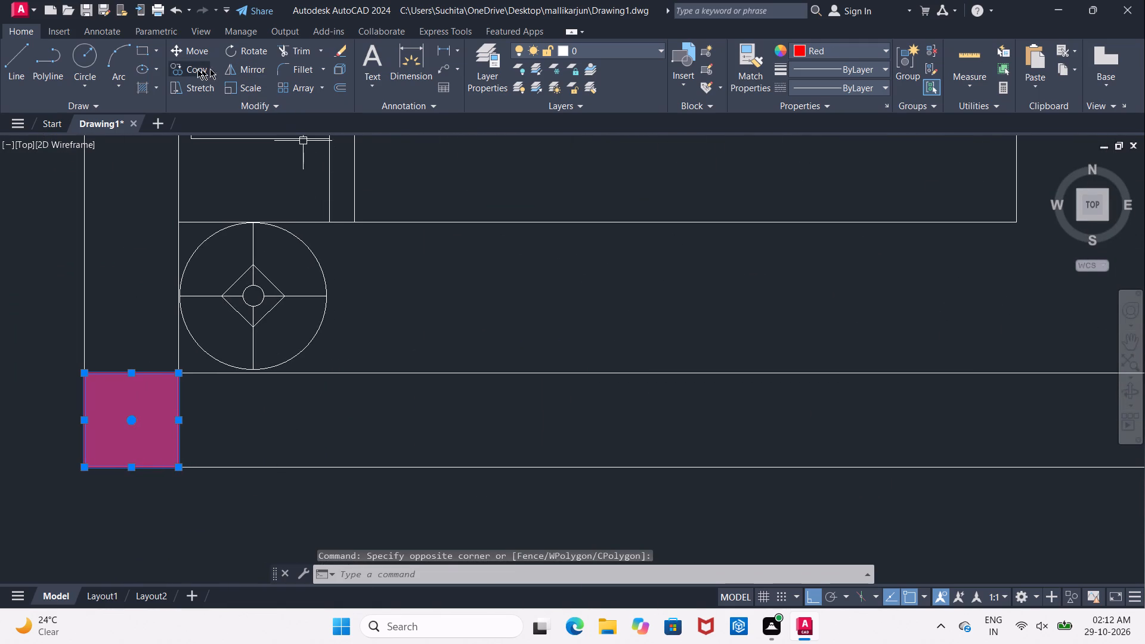
left_click(191, 70)
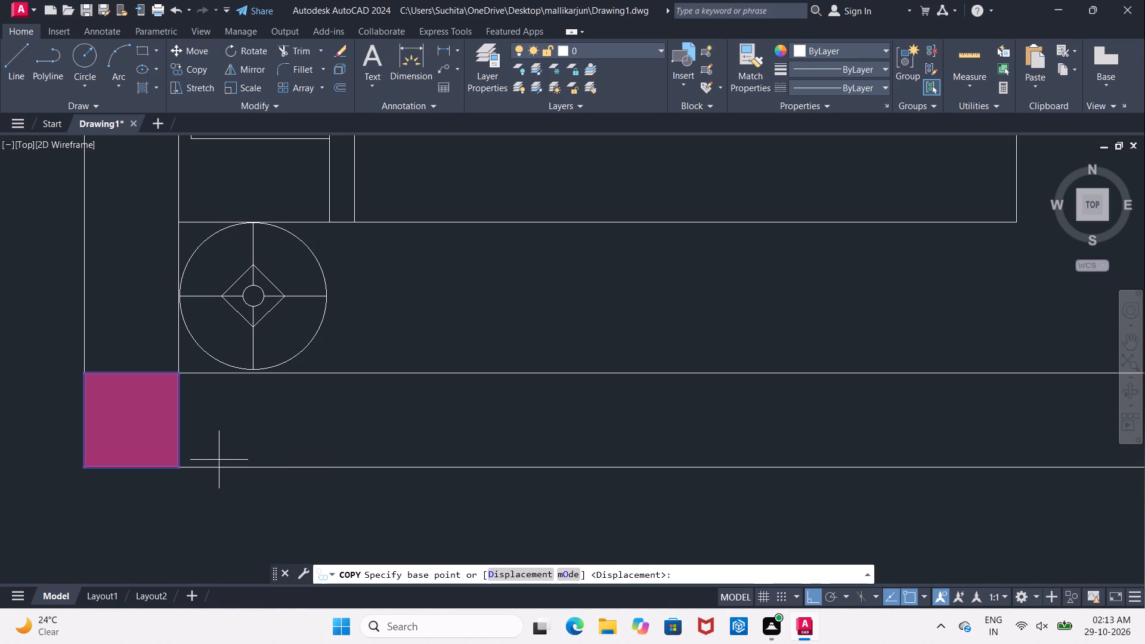
scroll(219, 466, "down", 5)
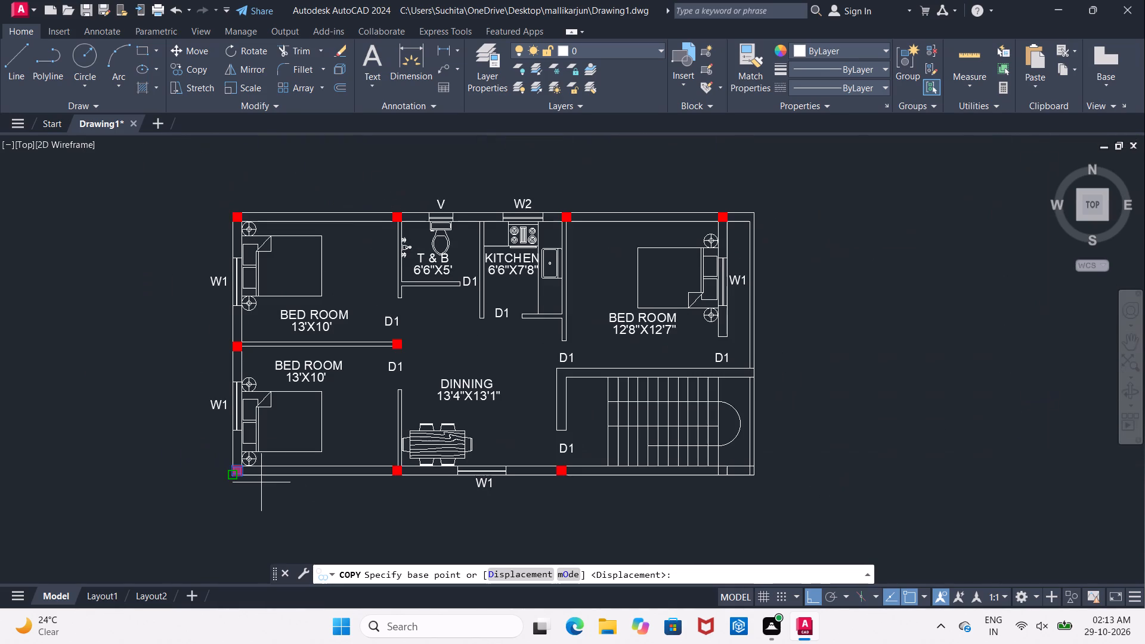
scroll(264, 484, "up", 4)
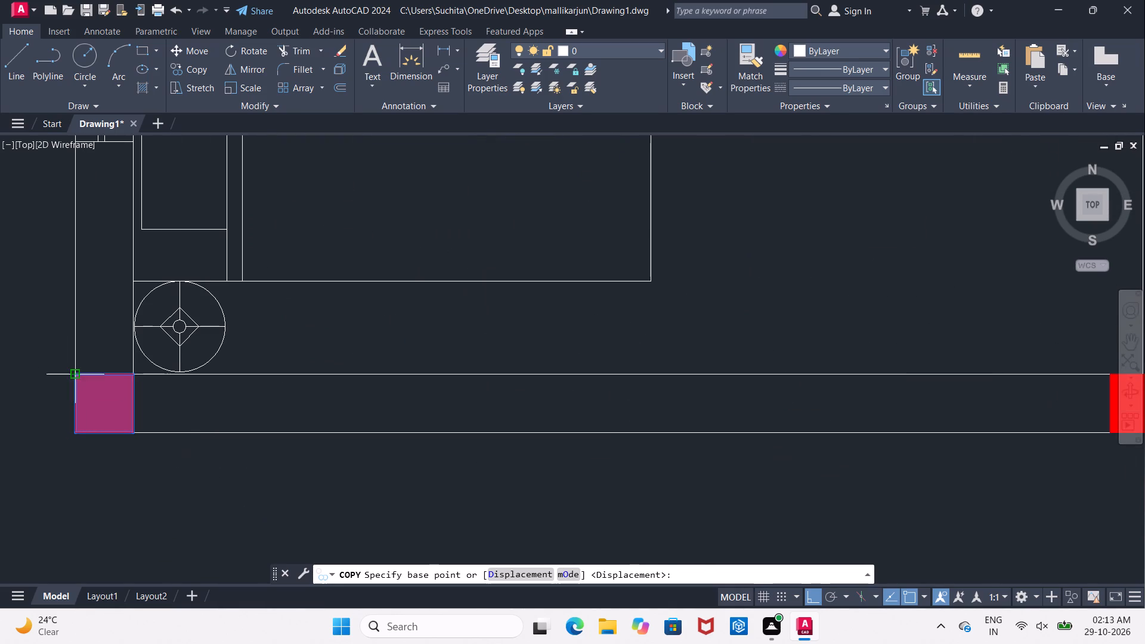
left_click(73, 374)
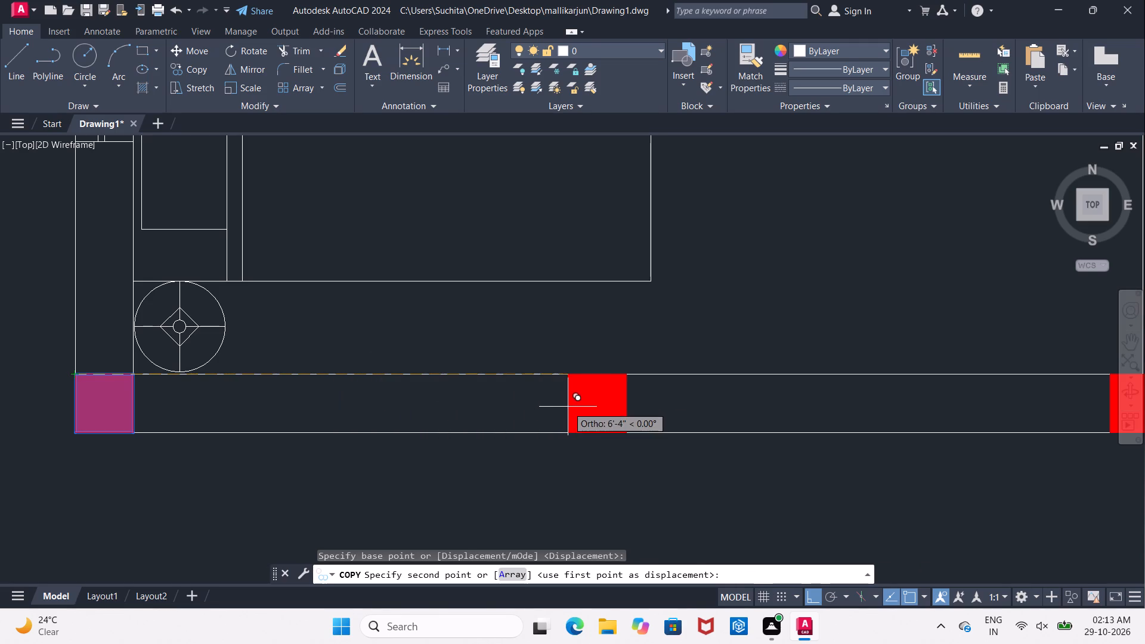
middle_click_drag(566, 407, 74, 459)
scroll(507, 374, "down", 2)
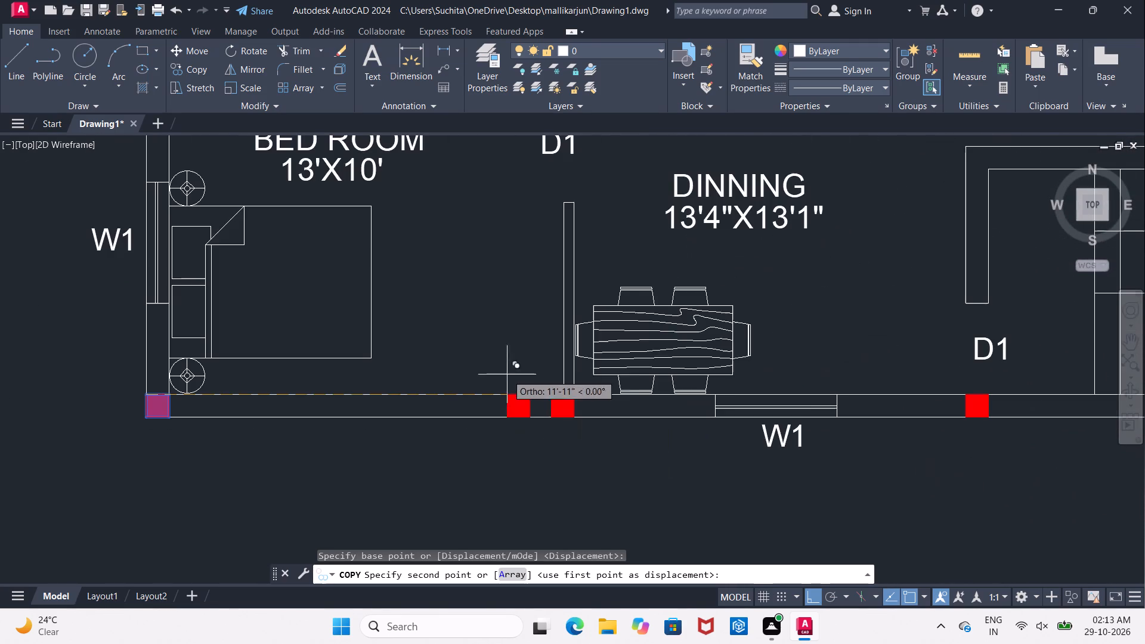
middle_click_drag(784, 331, 231, 416)
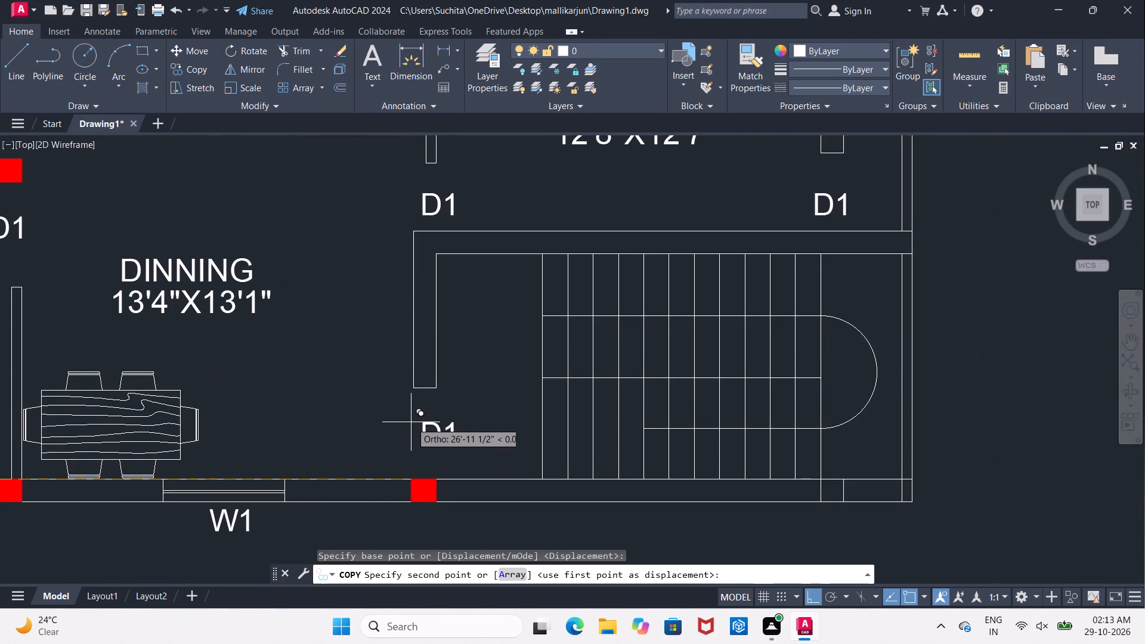
left_click(809, 596)
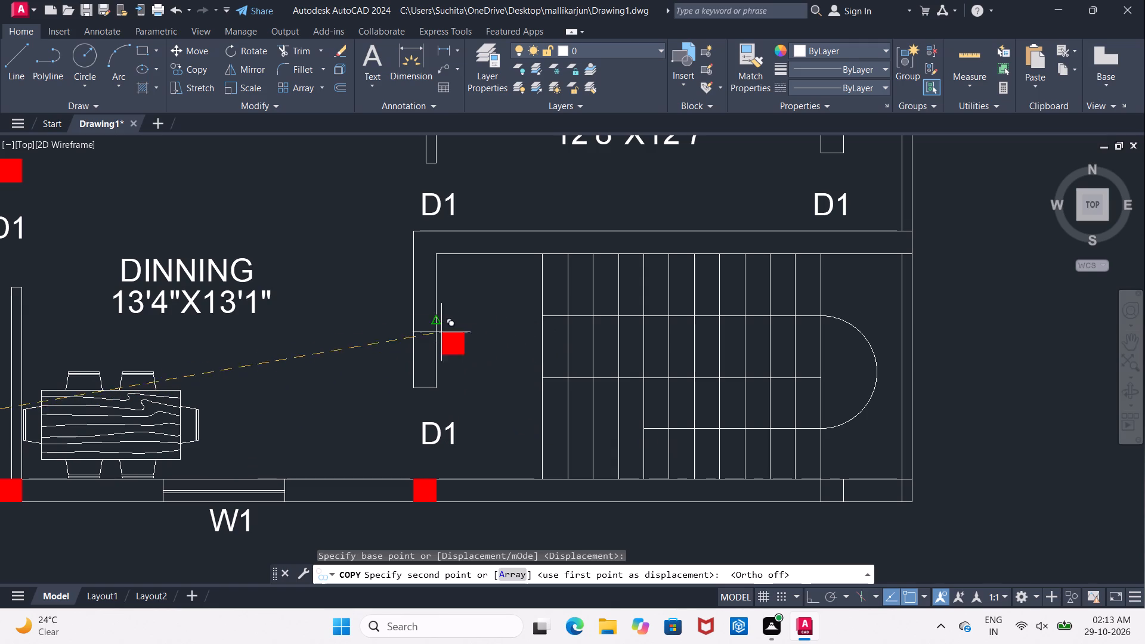
scroll(420, 240, "up", 3)
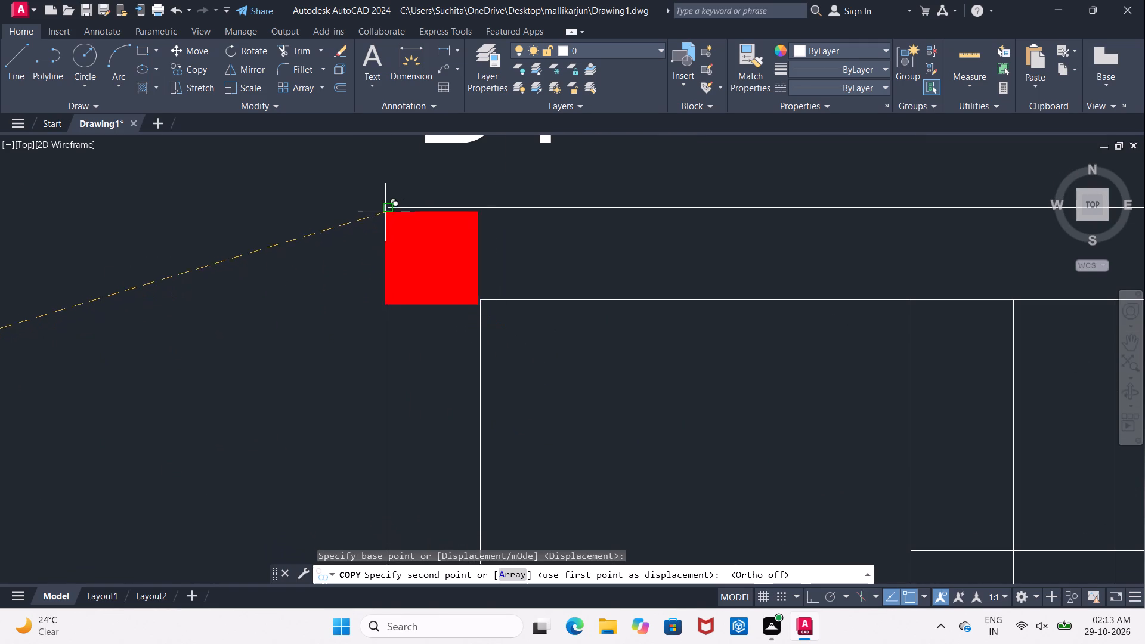
left_click(385, 208)
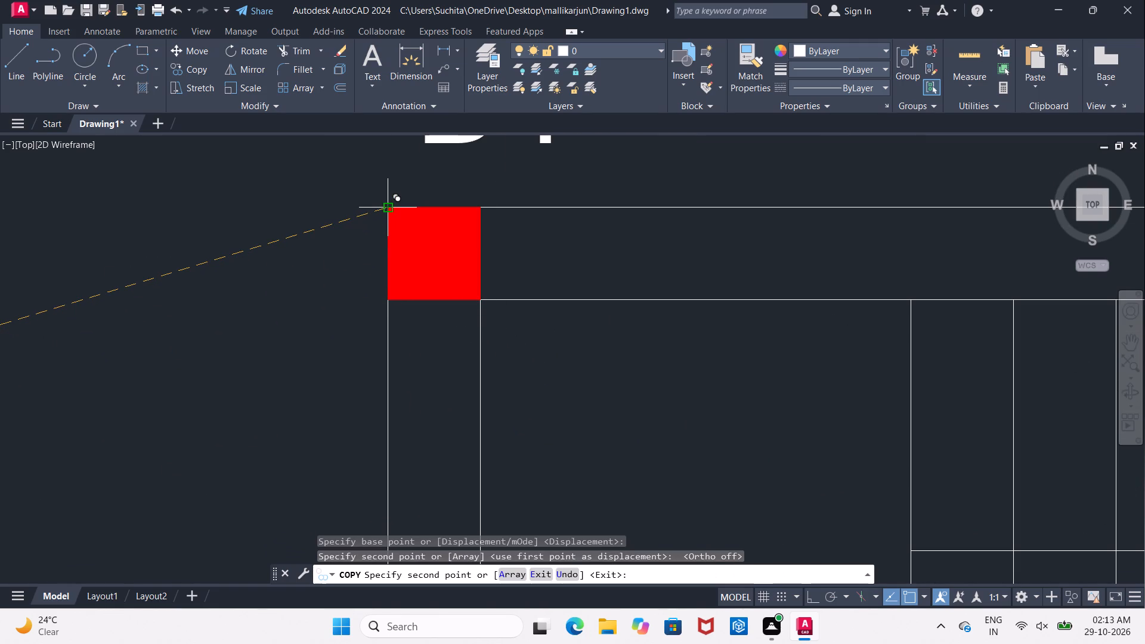
key("Escape")
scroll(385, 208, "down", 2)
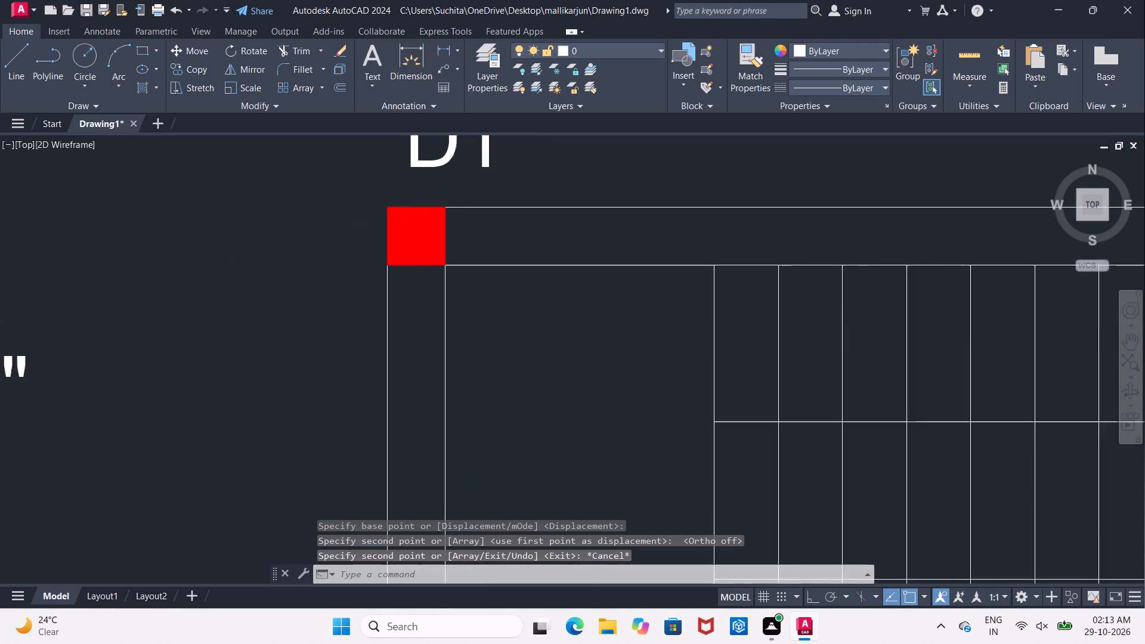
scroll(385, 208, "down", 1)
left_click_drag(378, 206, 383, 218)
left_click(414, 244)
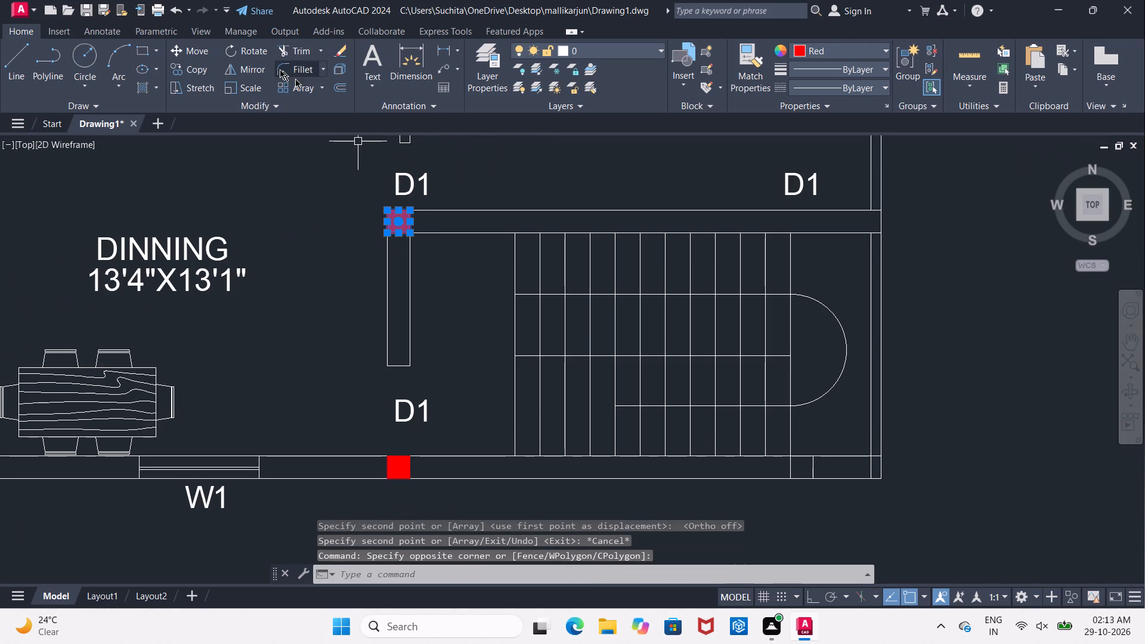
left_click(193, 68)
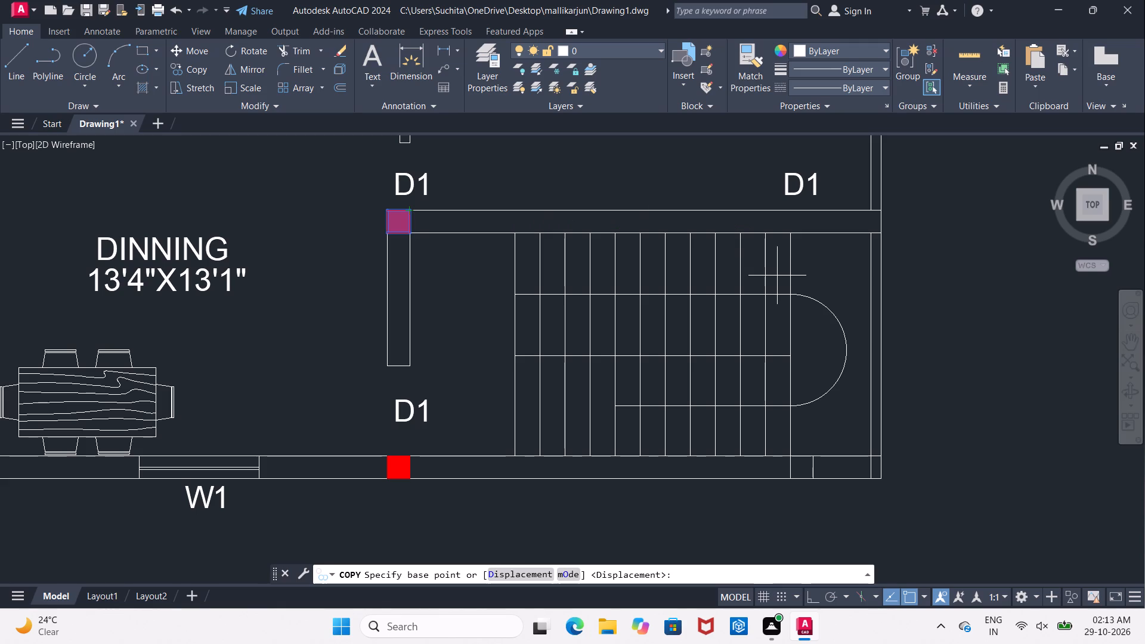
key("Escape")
Extend both lines of the 12'8"X12'7" bedroom's right wall down across the D1 opening to the lower line of the staircase's top wall.
middle_click_drag(759, 298, 453, 420)
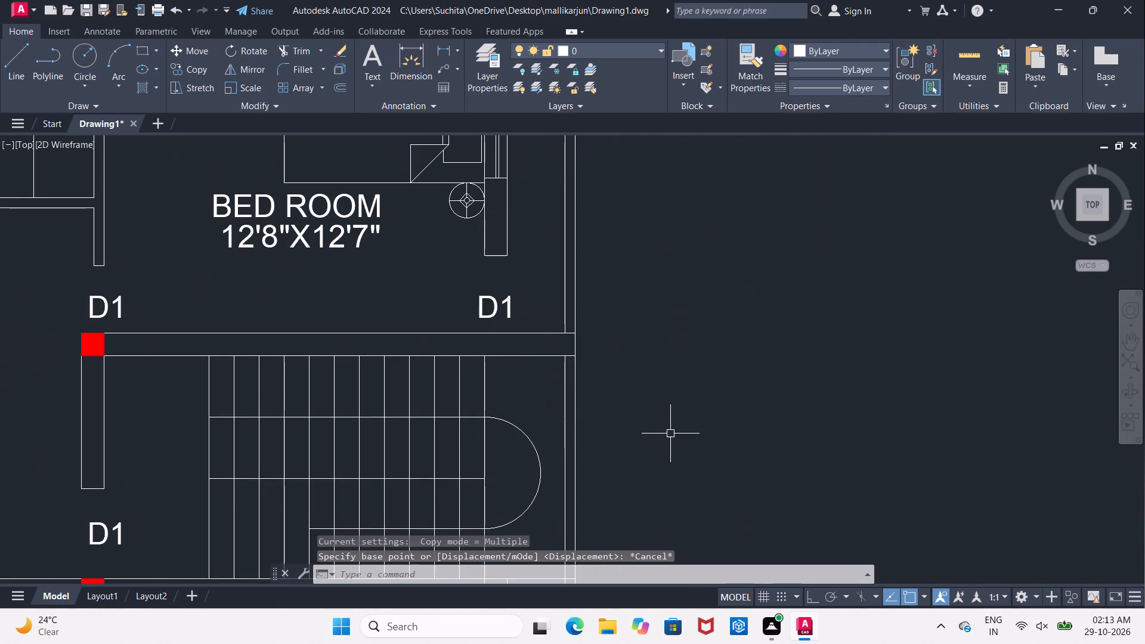
key("e")
type("X")
key("space")
key("space")
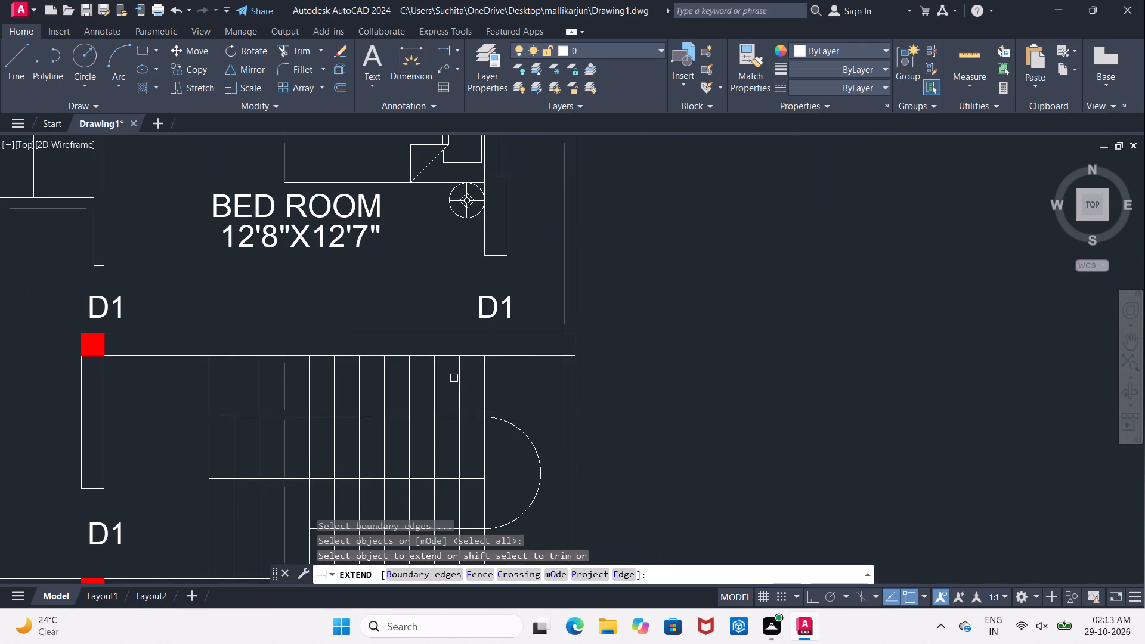
middle_click(494, 382)
left_click(482, 232)
double_click(482, 237)
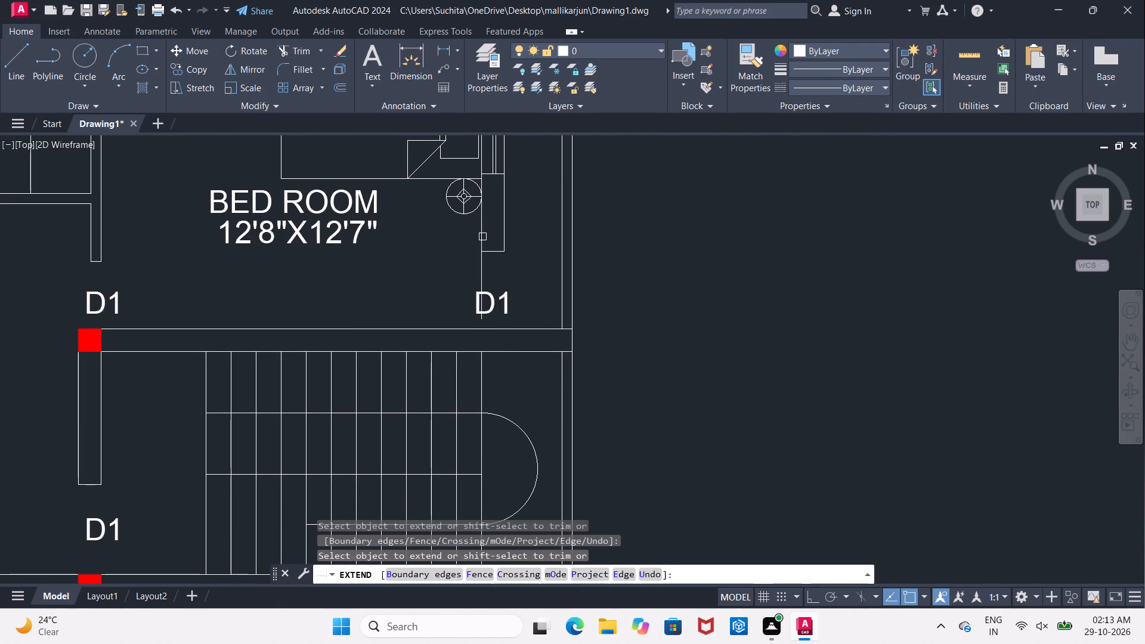
left_click(484, 243)
left_click(503, 226)
double_click(504, 231)
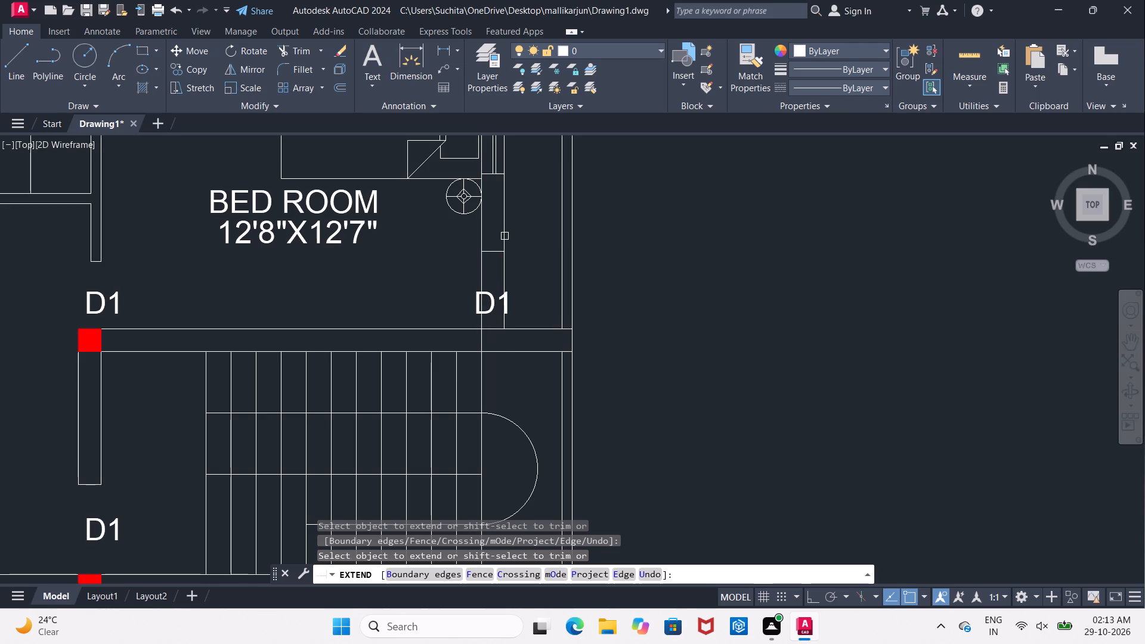
left_click(505, 237)
key("Escape")
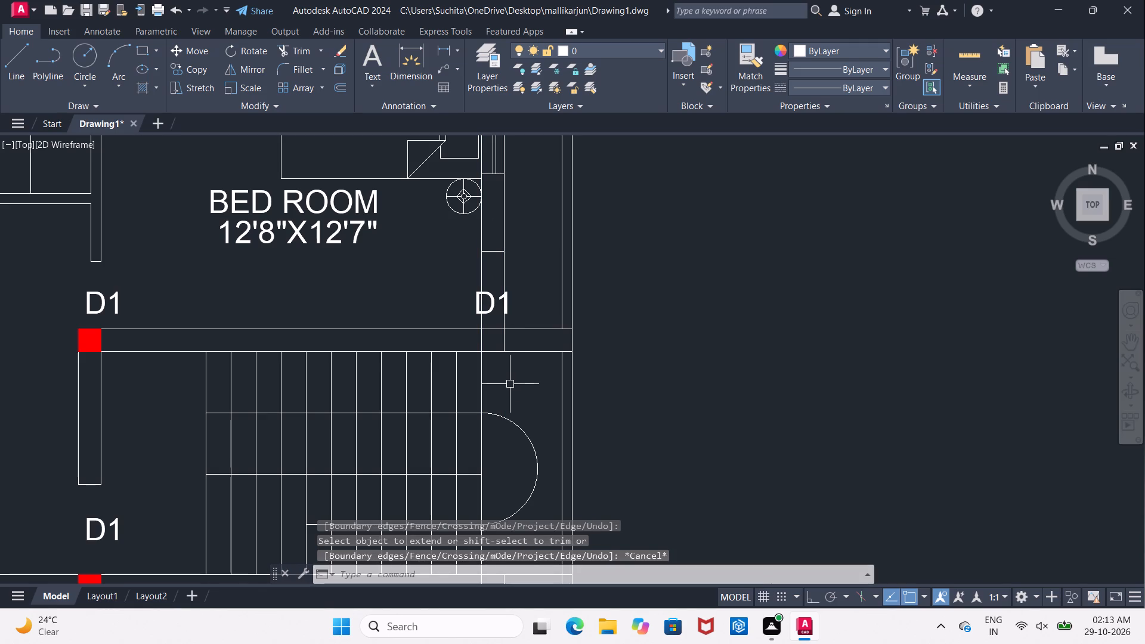
Trim the extended wall lines across the right-hand D1 opening, keeping only their segments inside the staircase's top wall.
key("t")
type("R")
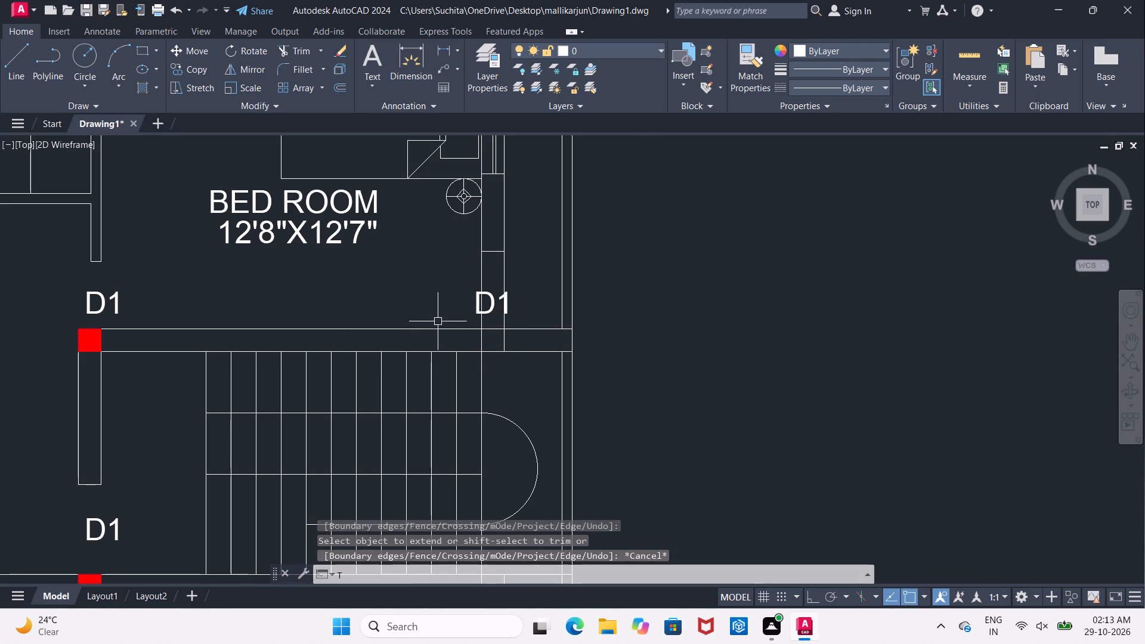
key("space")
key("space")
left_click(478, 274)
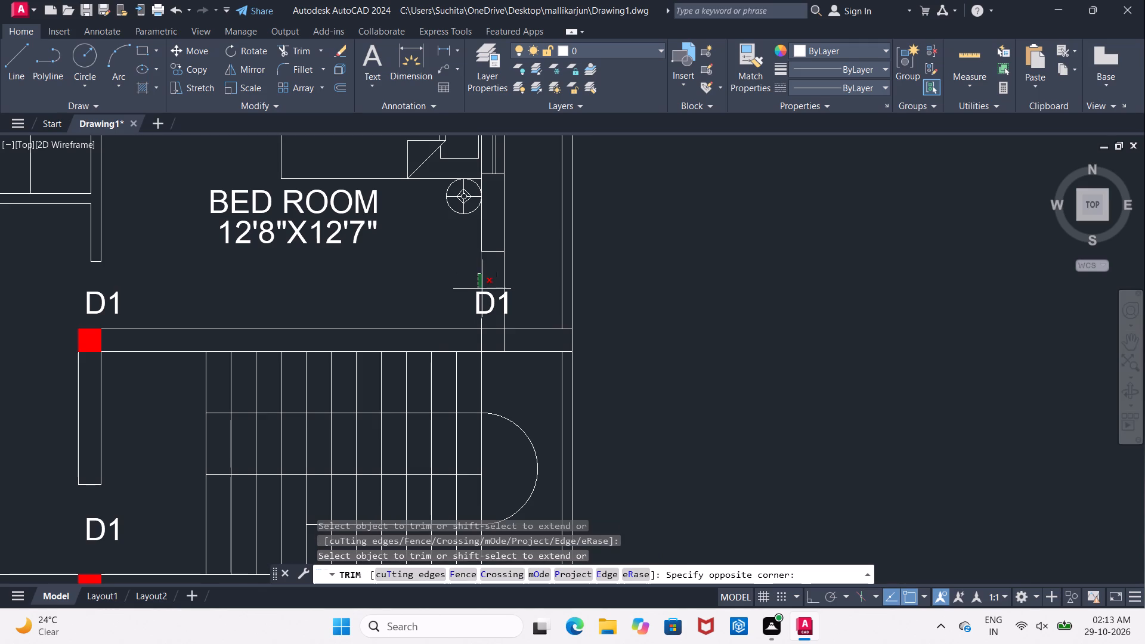
left_click(482, 288)
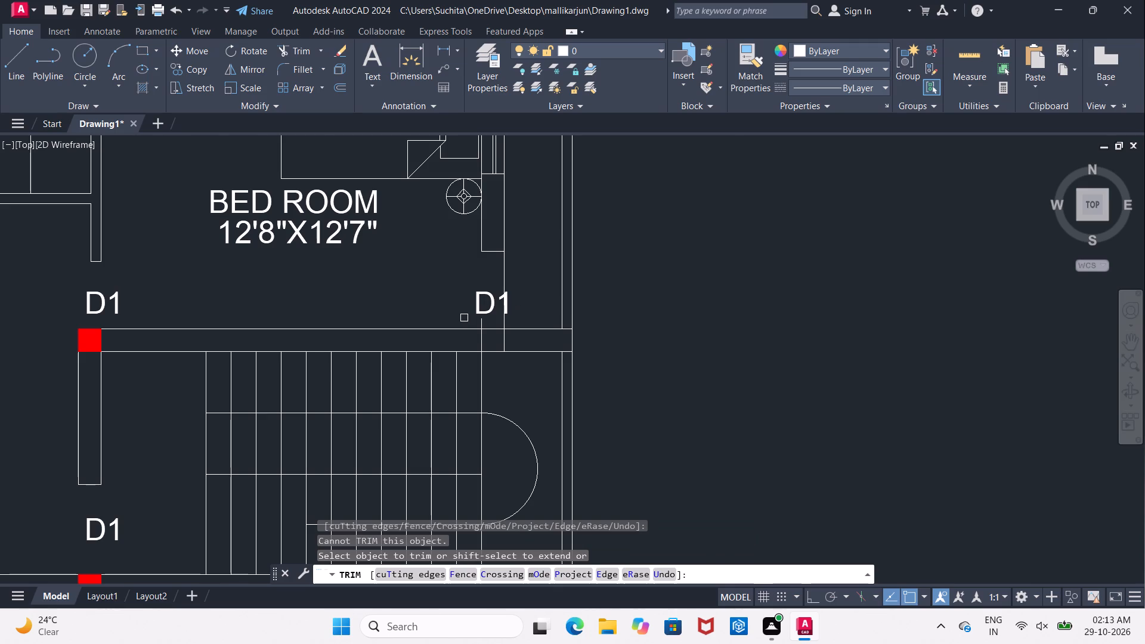
scroll(464, 318, "up", 3)
left_click(525, 334)
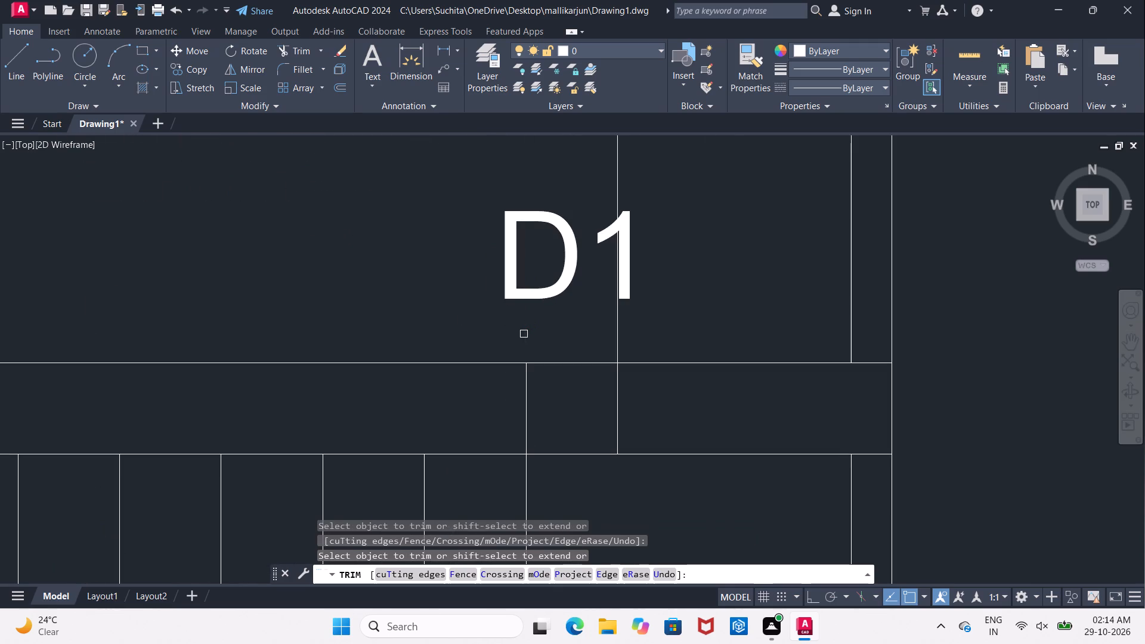
left_click(615, 334)
scroll(615, 335, "down", 2)
left_click(613, 280)
left_click(618, 264)
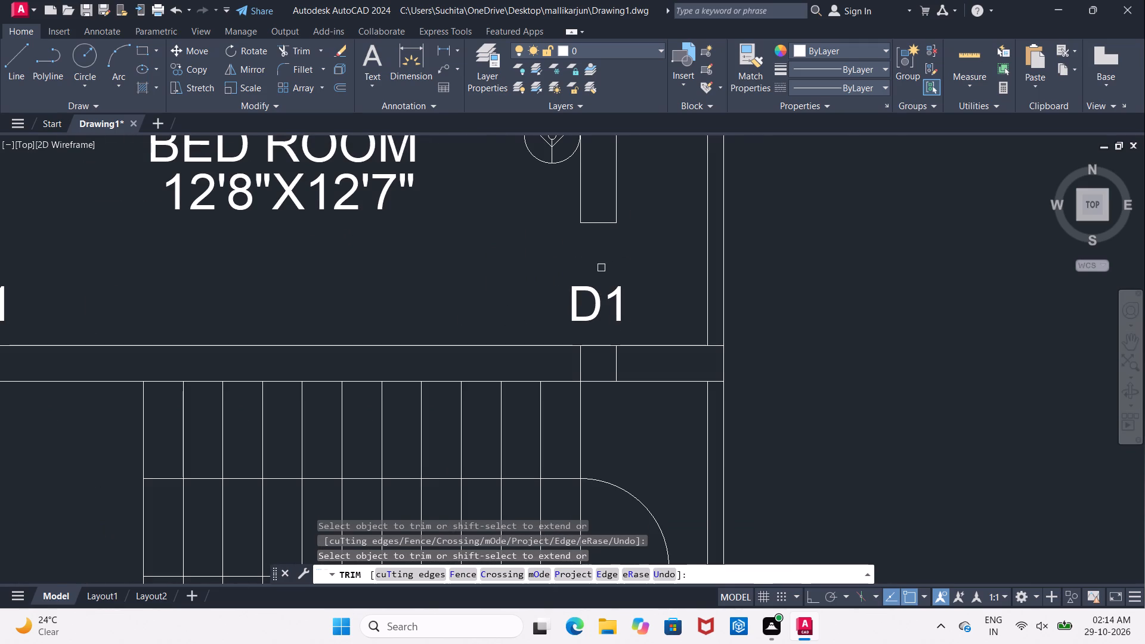
middle_click_drag(540, 268, 577, 273)
key("Escape")
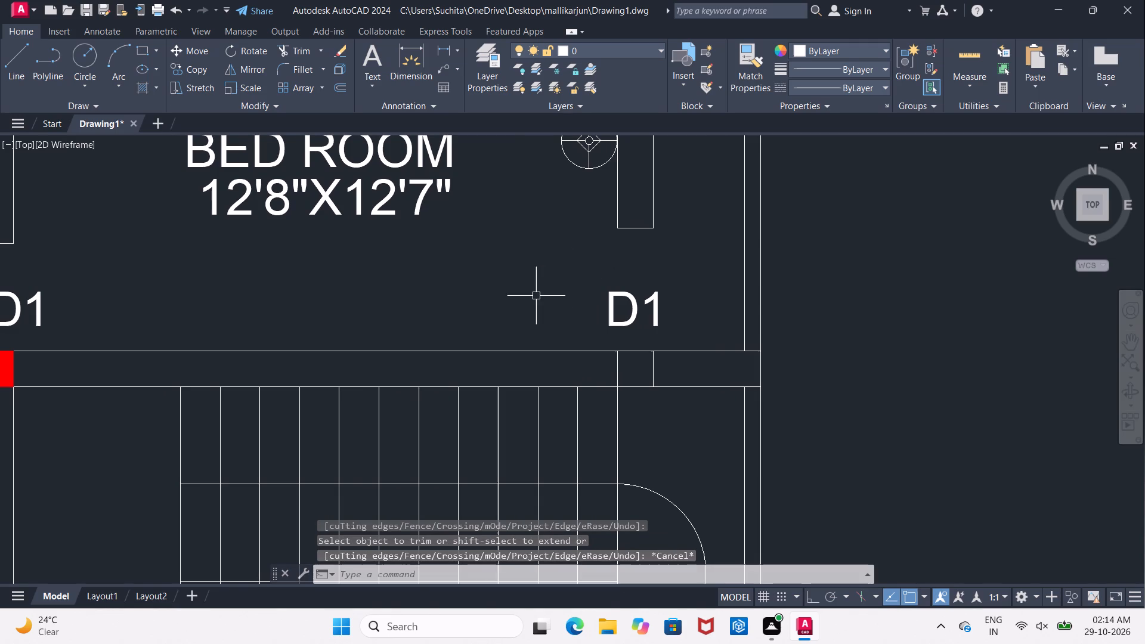
With Ortho on, copy the staircase enclosure's top-left column by its top-right corner to the top wall junction below the right-hand D1 opening.
scroll(499, 305, "down", 1)
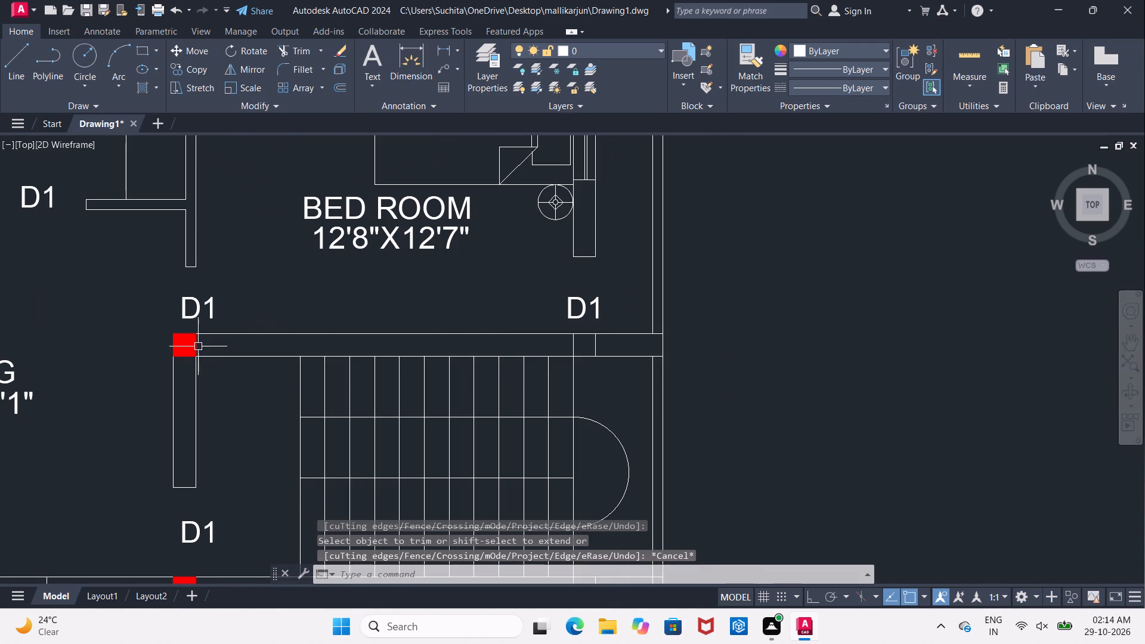
scroll(194, 348, "up", 2)
left_click(124, 302)
left_click(222, 380)
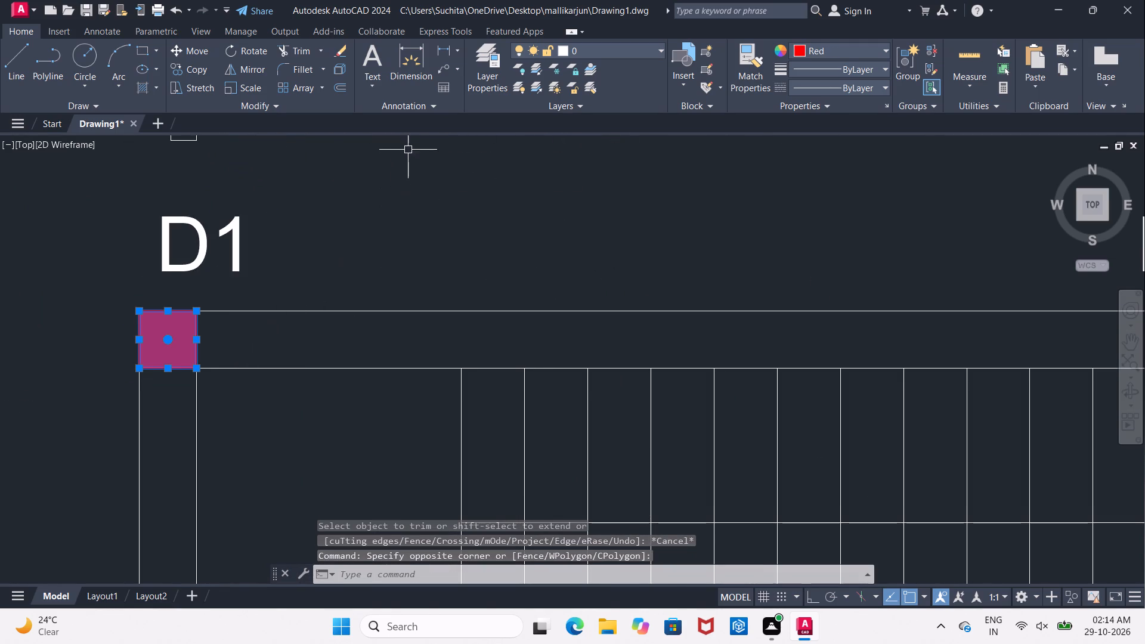
left_click(207, 68)
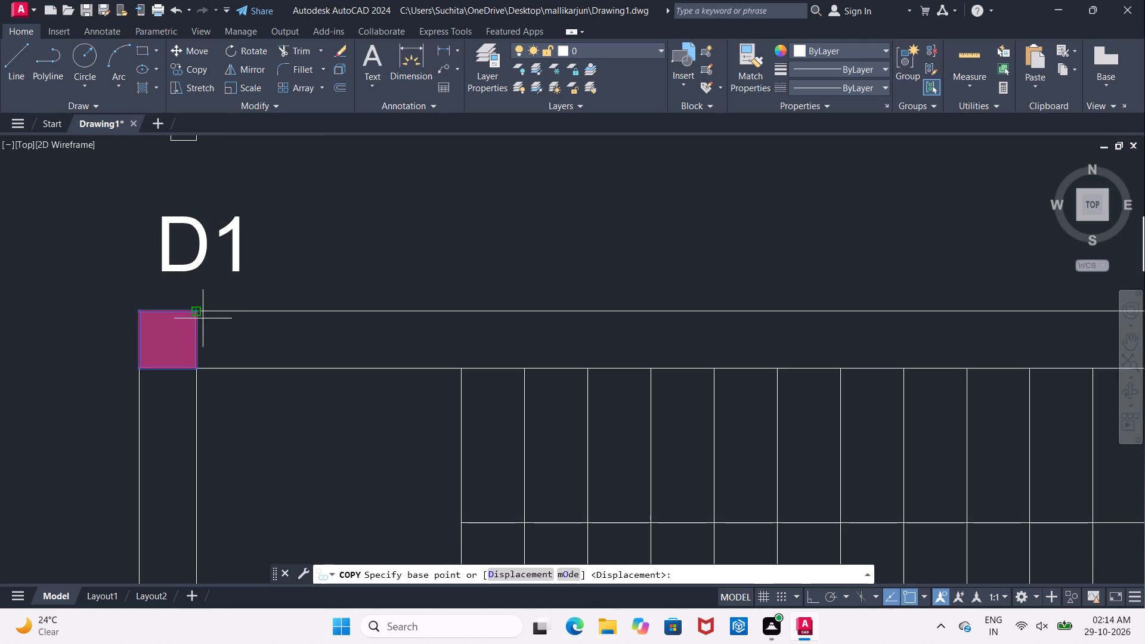
left_click(199, 312)
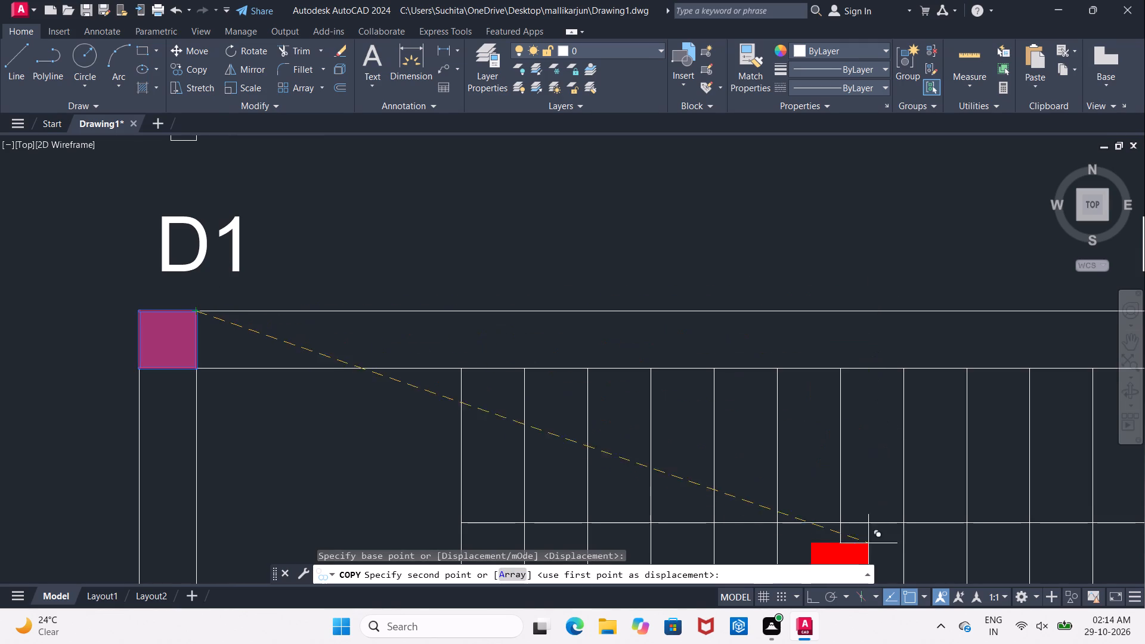
left_click(807, 598)
middle_click_drag(838, 429, 185, 462)
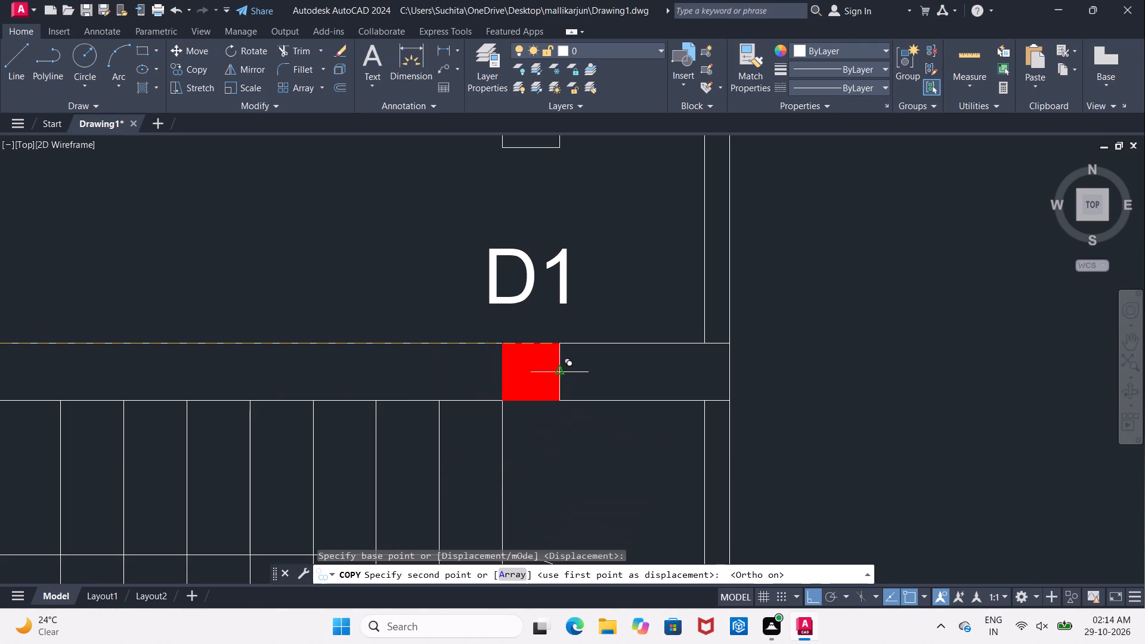
left_click(559, 344)
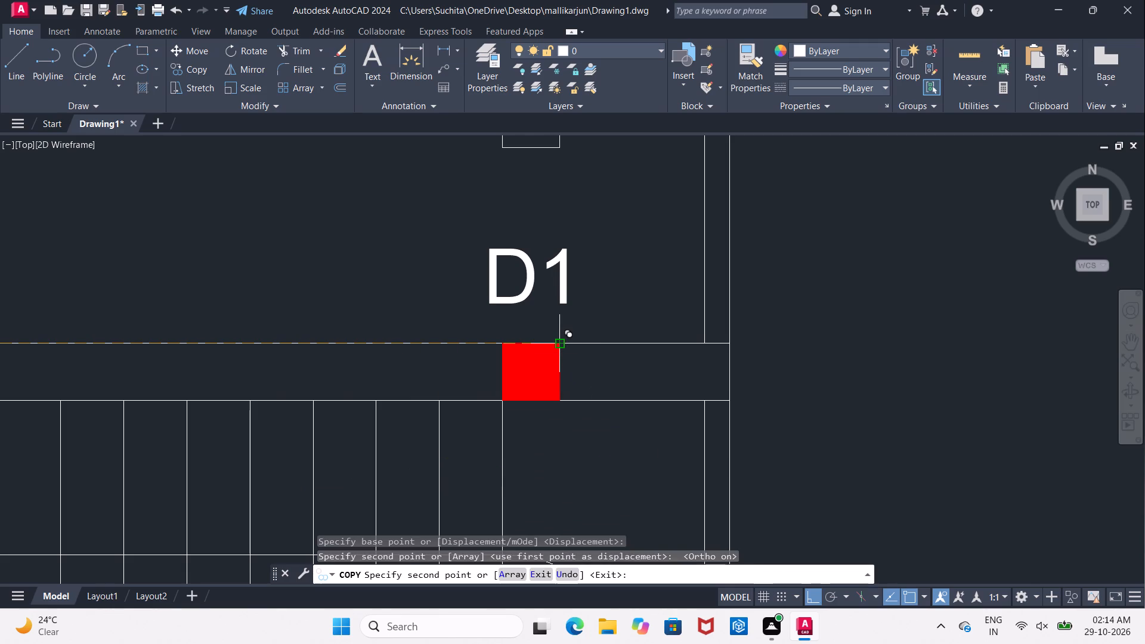
key("Escape")
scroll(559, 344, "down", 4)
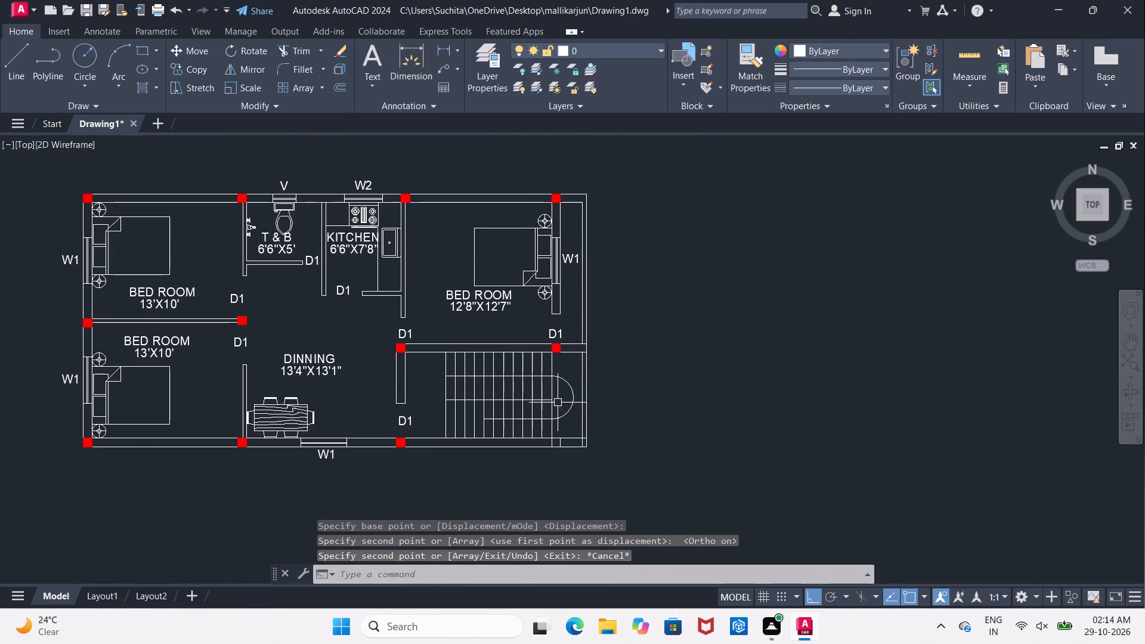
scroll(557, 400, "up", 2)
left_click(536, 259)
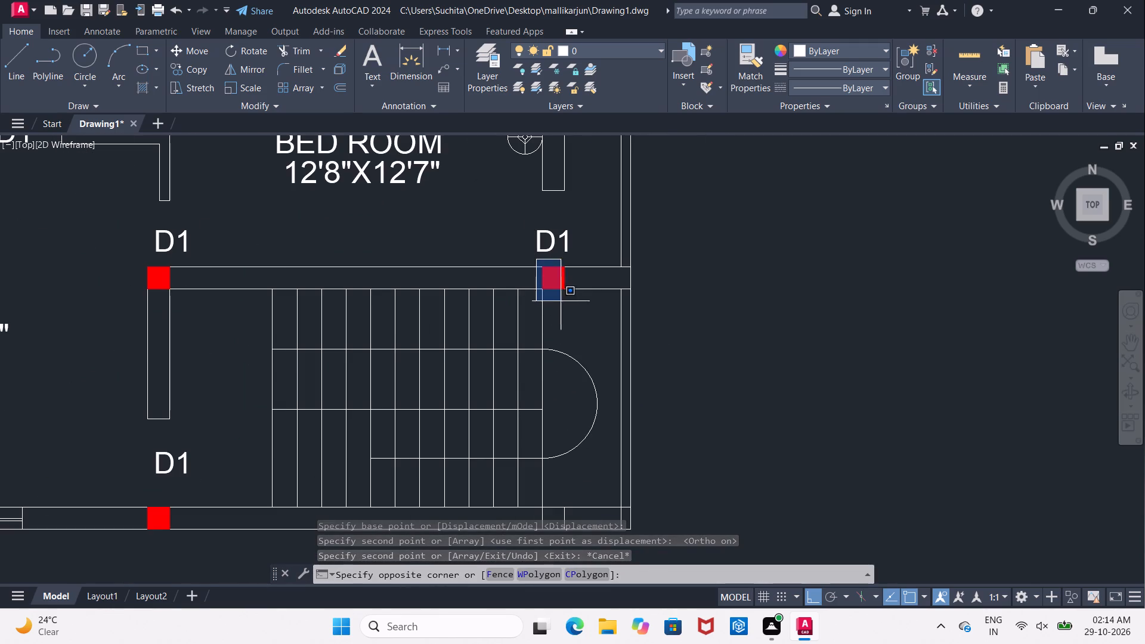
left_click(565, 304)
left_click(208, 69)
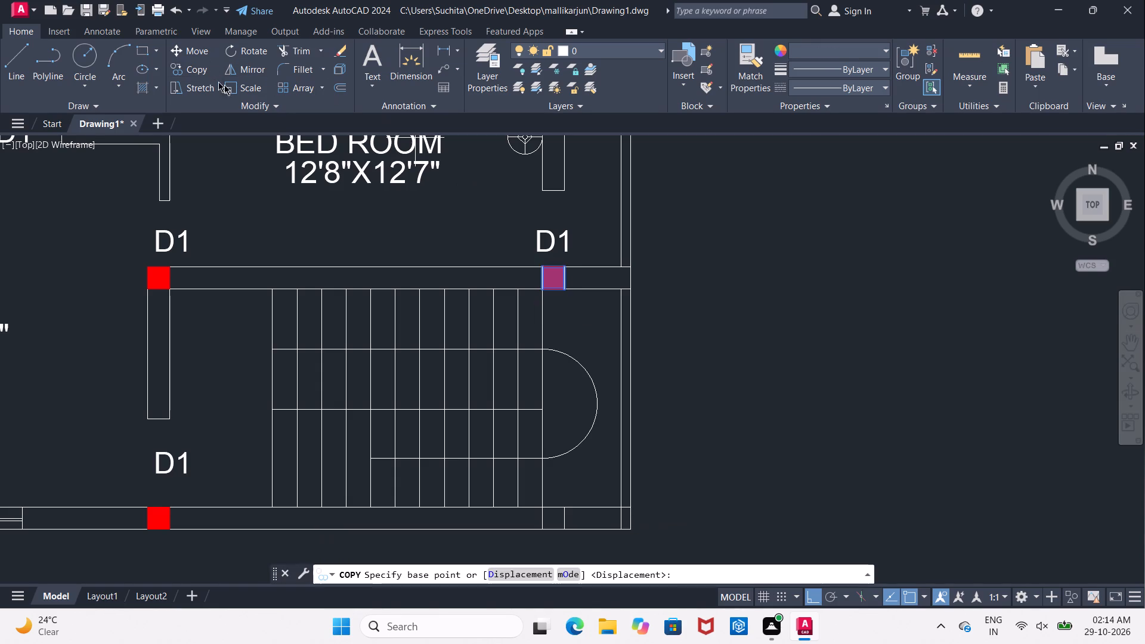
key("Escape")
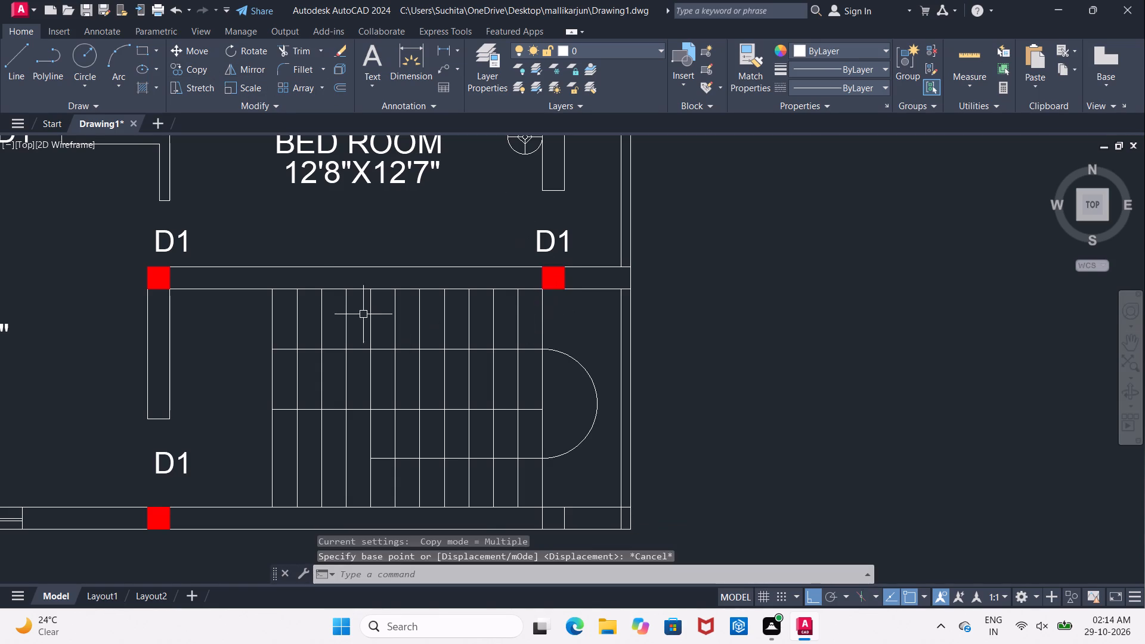
With Ortho off, copy the staircase's top-left column by its bottom-right corner to the bottom wall junction in line with the bedroom's right wall.
left_click(130, 262)
left_click(188, 317)
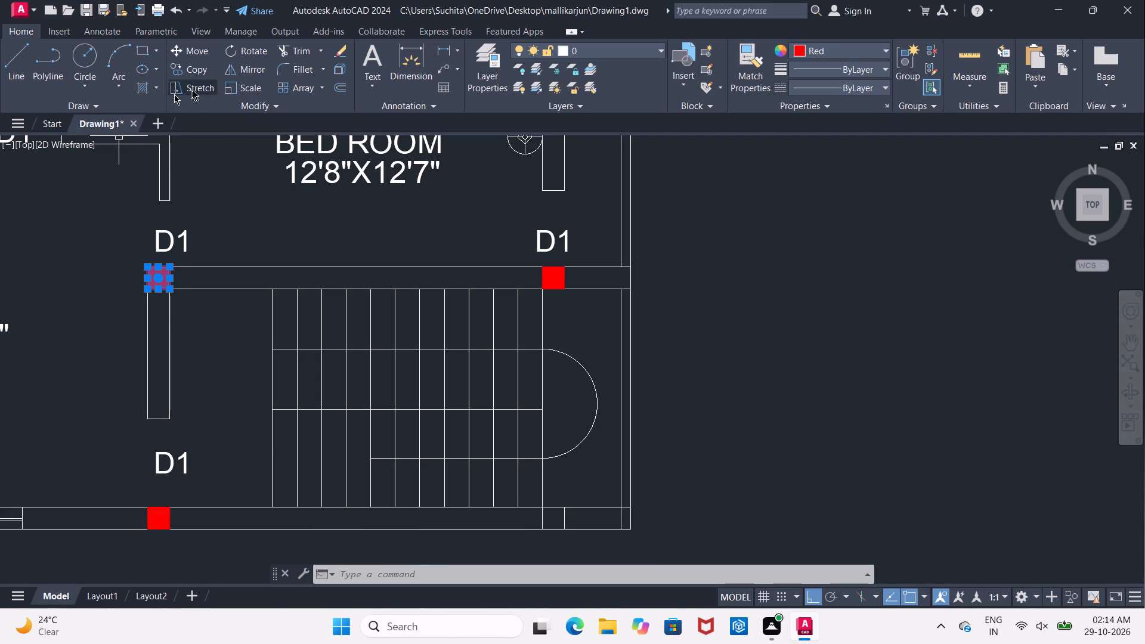
left_click(197, 74)
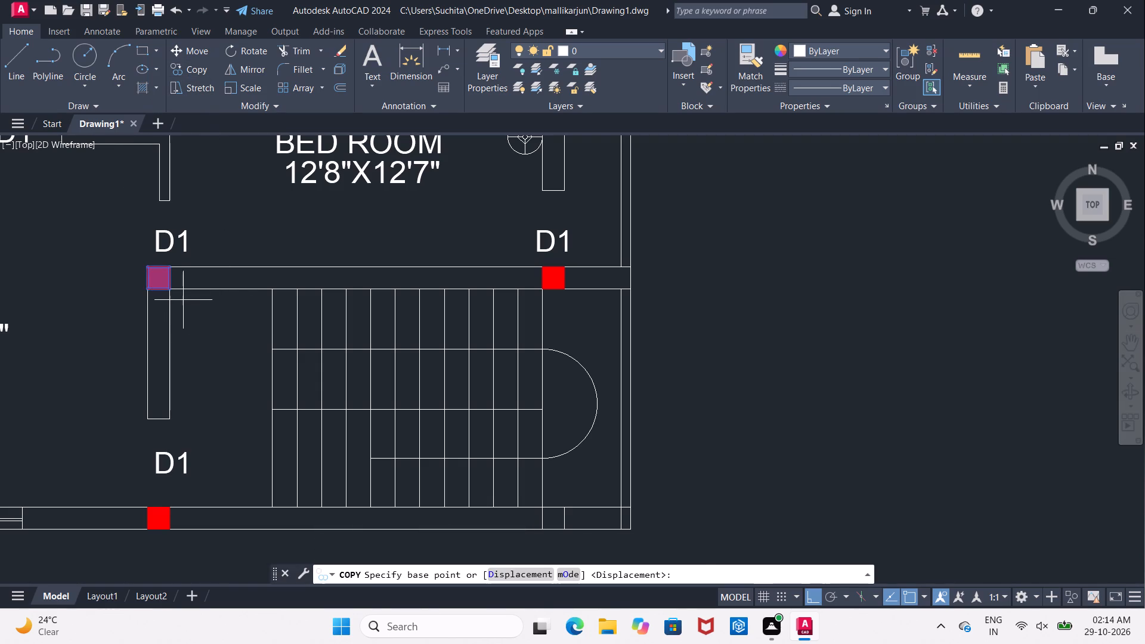
left_click(173, 290)
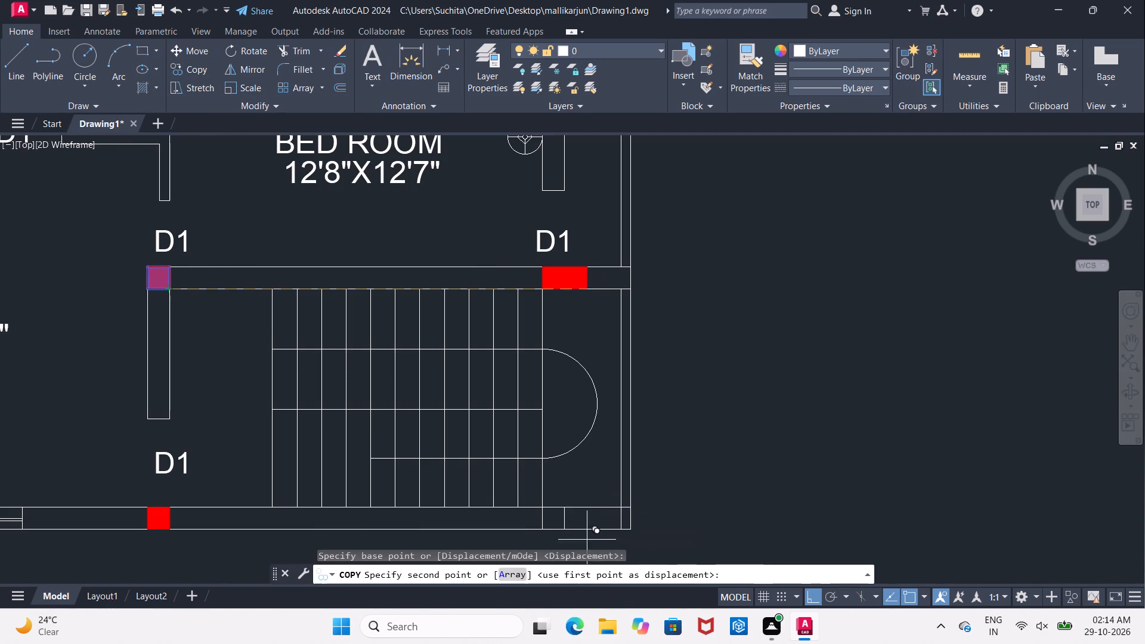
left_click(811, 596)
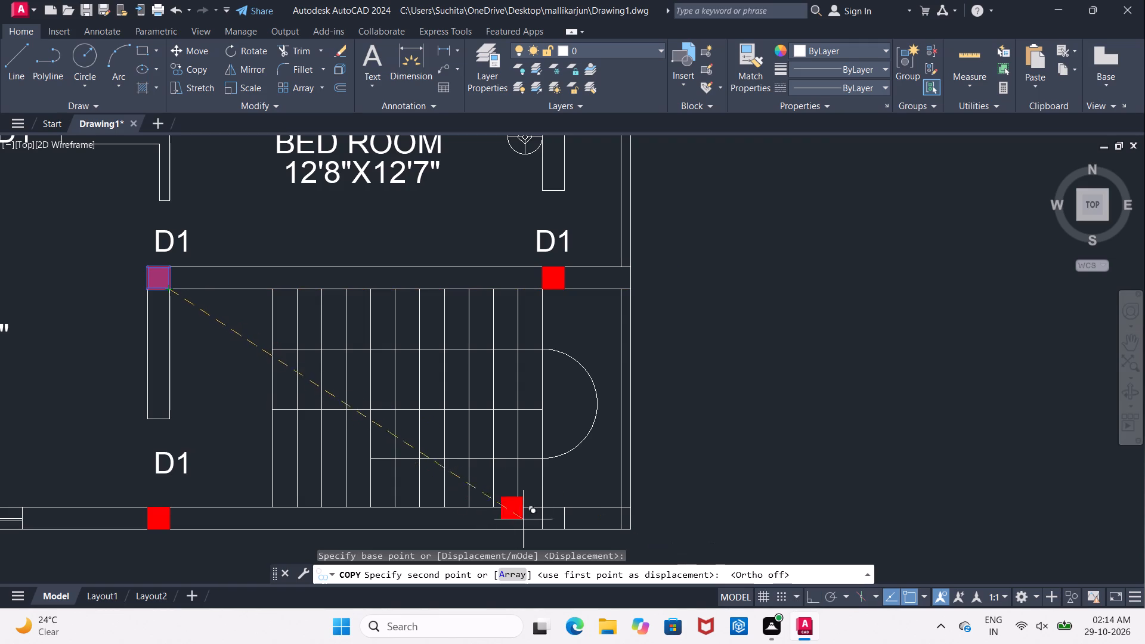
scroll(539, 521, "up", 3)
middle_click_drag(555, 522, 392, 394)
left_click(448, 430)
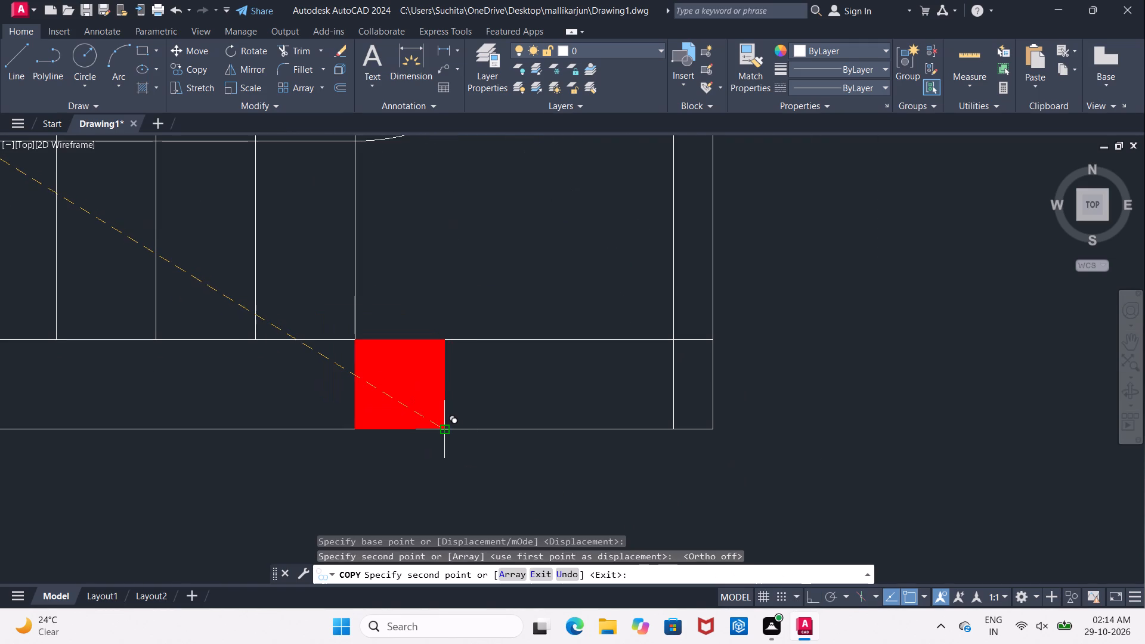
key("Escape")
In the plan without columns, extend both lines of the 12'8"X12'7" bedroom's right wall down to the lower line of the staircase's top wall.
scroll(448, 430, "down", 6)
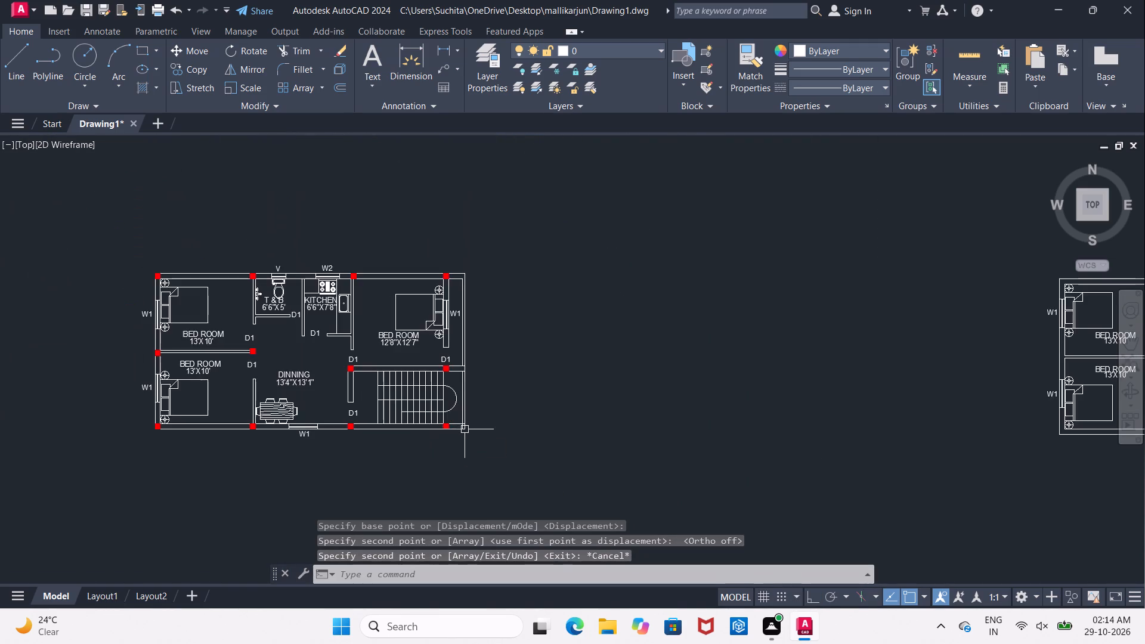
scroll(468, 429, "down", 1)
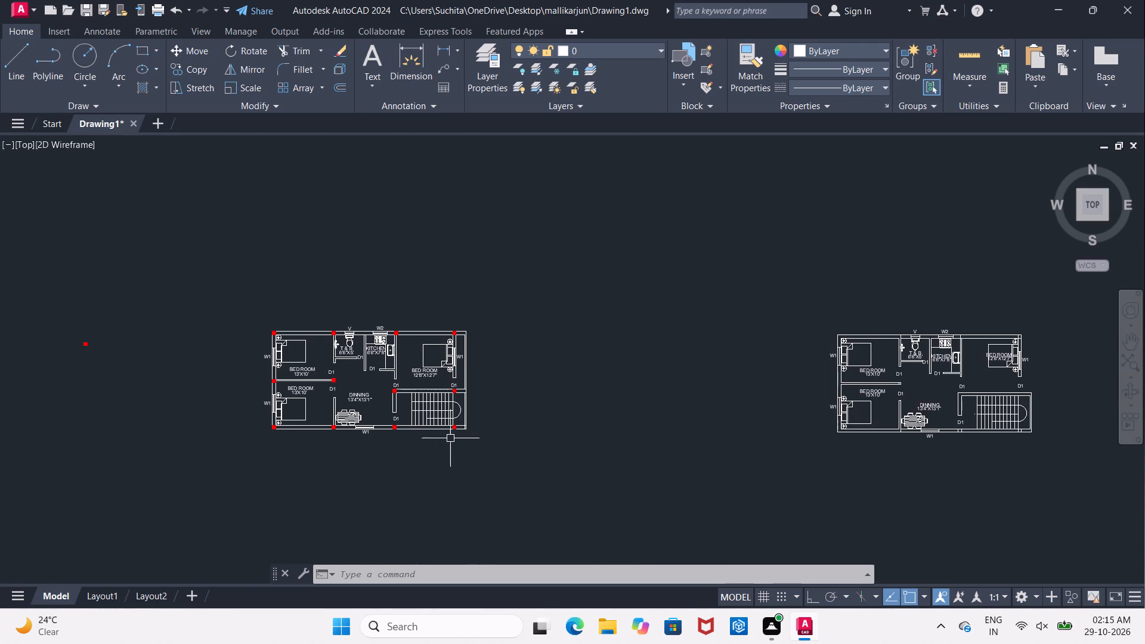
middle_click_drag(742, 382, 306, 373)
middle_click_drag(708, 374, 560, 376)
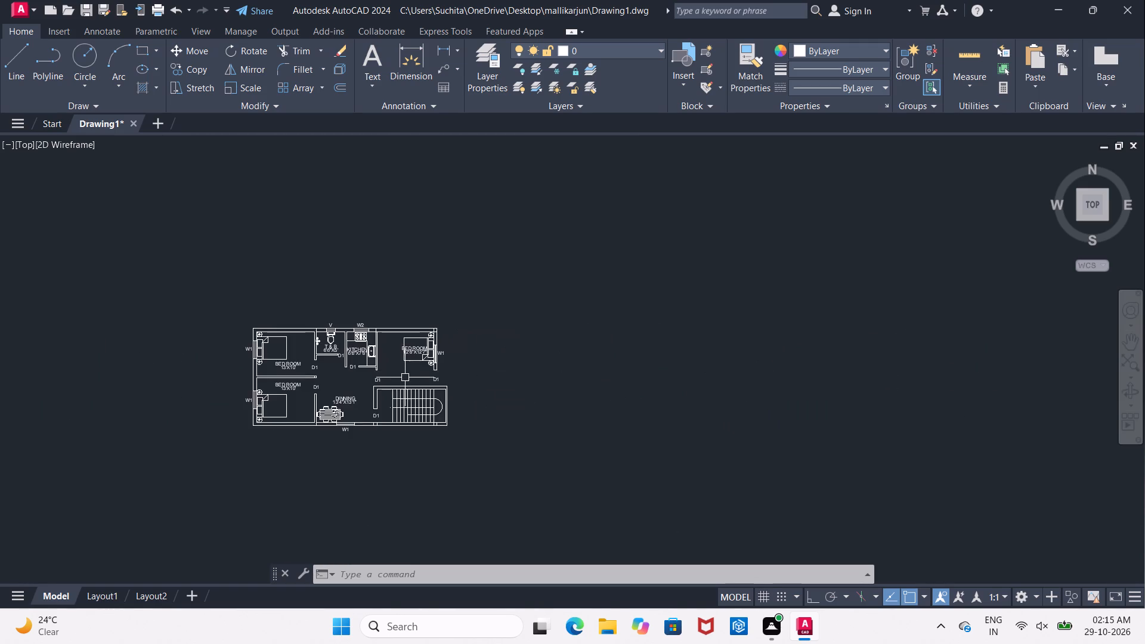
scroll(456, 385, "up", 3)
scroll(323, 383, "up", 2)
scroll(330, 360, "down", 1)
key("Escape")
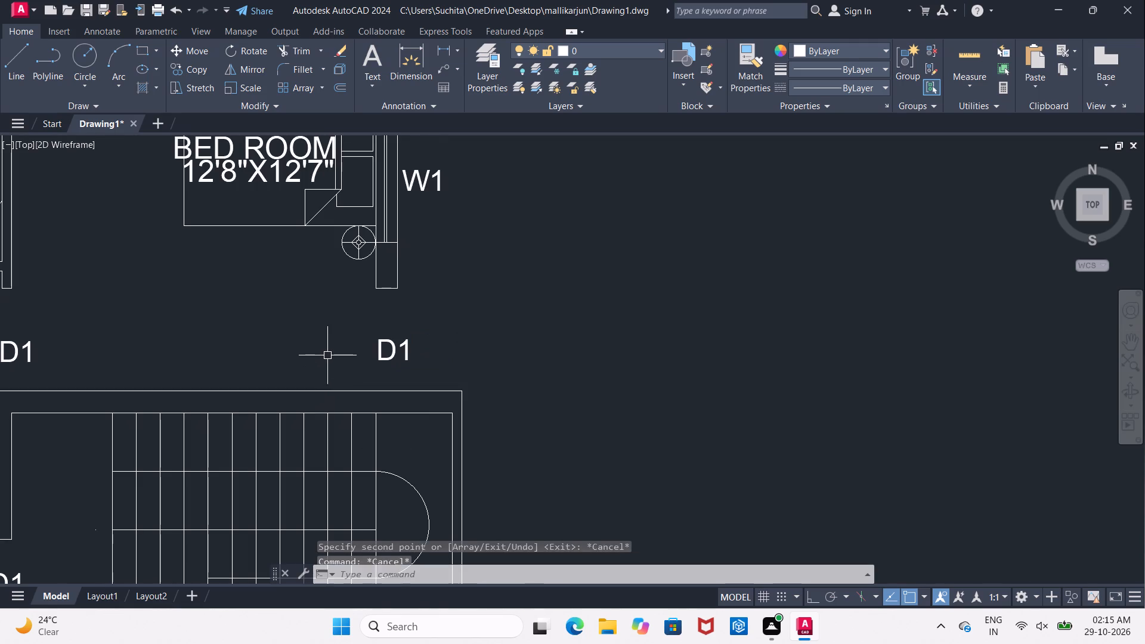
type("EX")
key("space")
key("space")
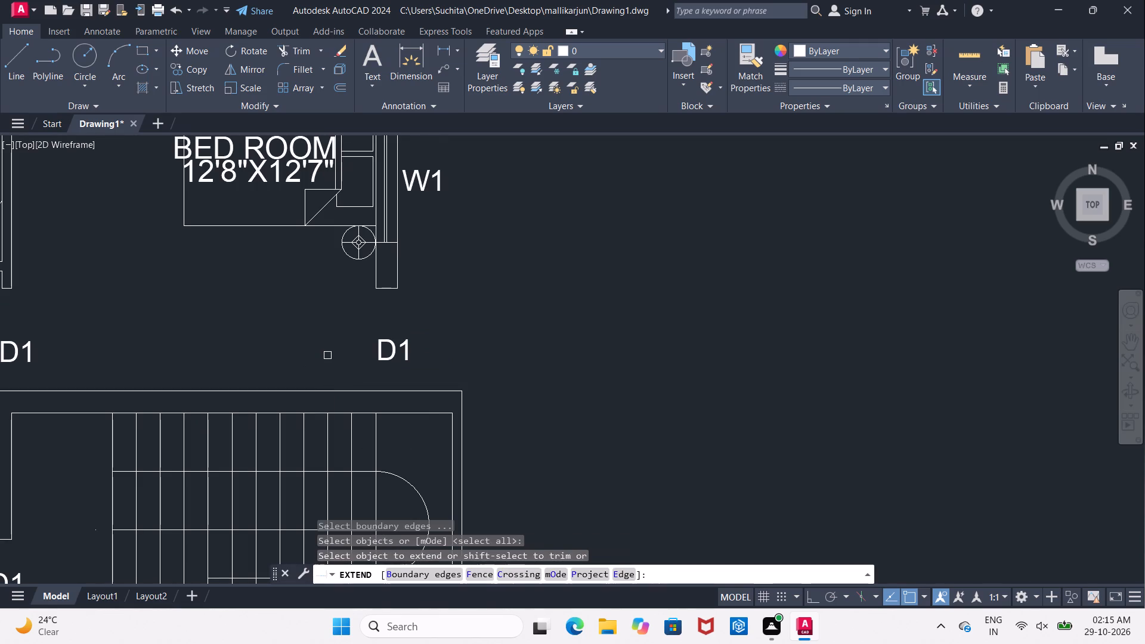
left_click(395, 280)
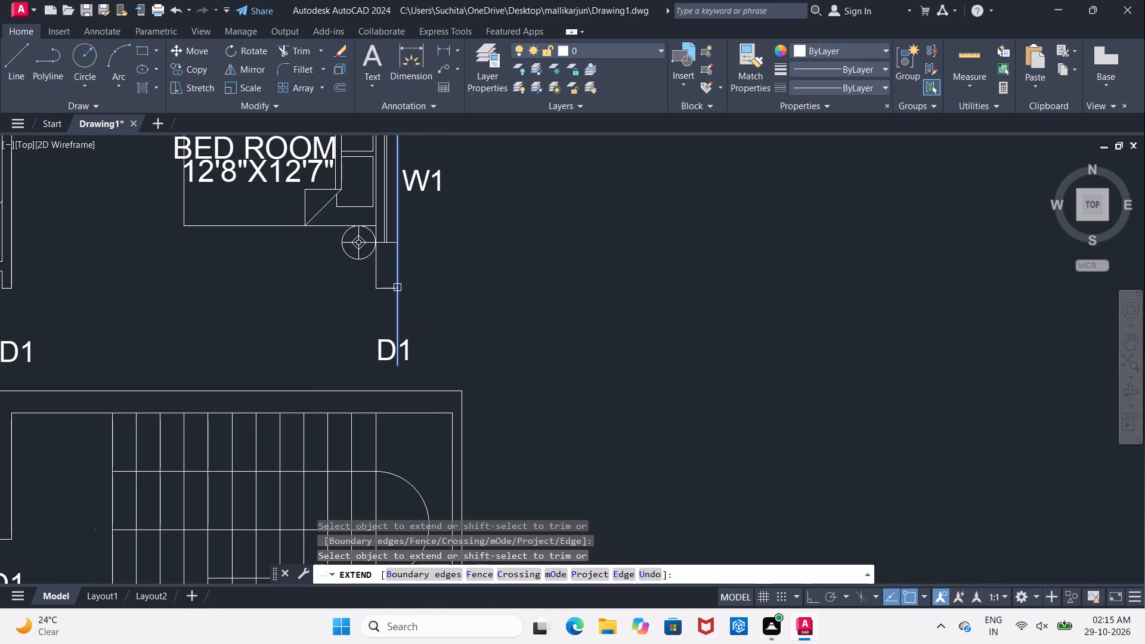
double_click(398, 289)
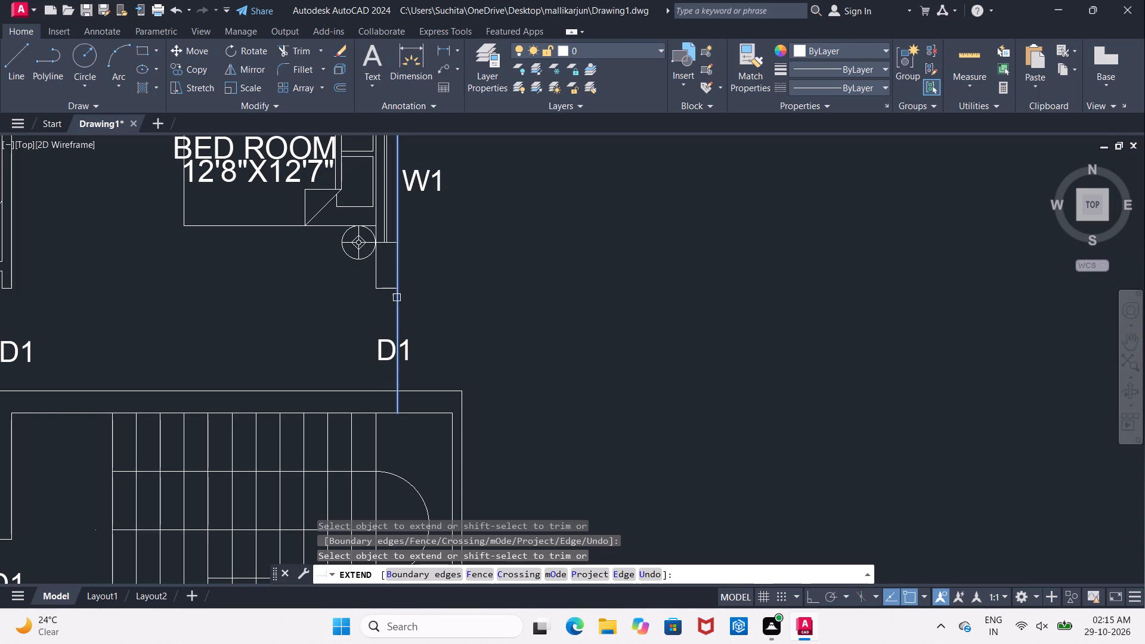
left_click(397, 298)
left_click(378, 275)
left_click(376, 282)
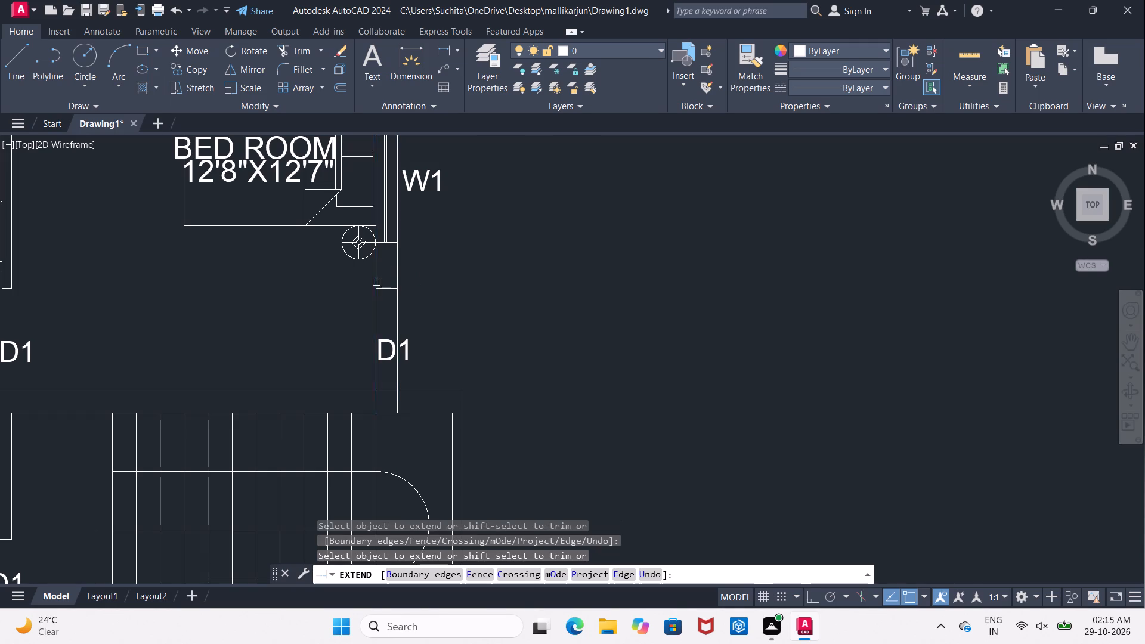
key("Escape")
Trim the extended wall lines across the right-hand D1 opening, keeping only their segments inside the staircase's top wall.
type("TR")
key("space")
key("space")
left_click(354, 365)
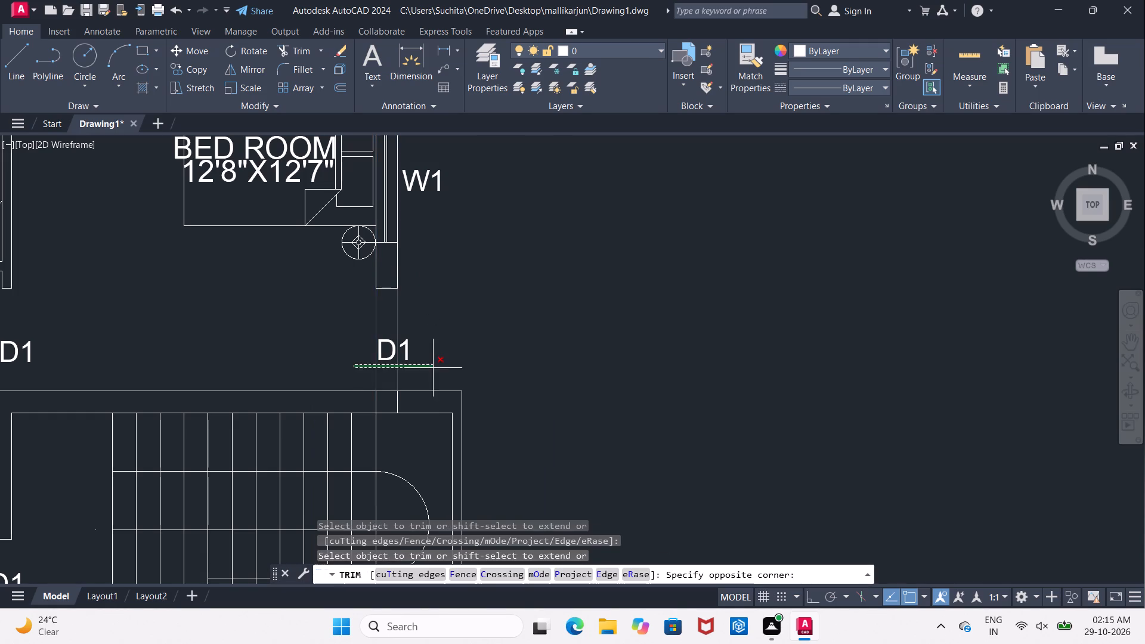
left_click(437, 368)
key("Escape")
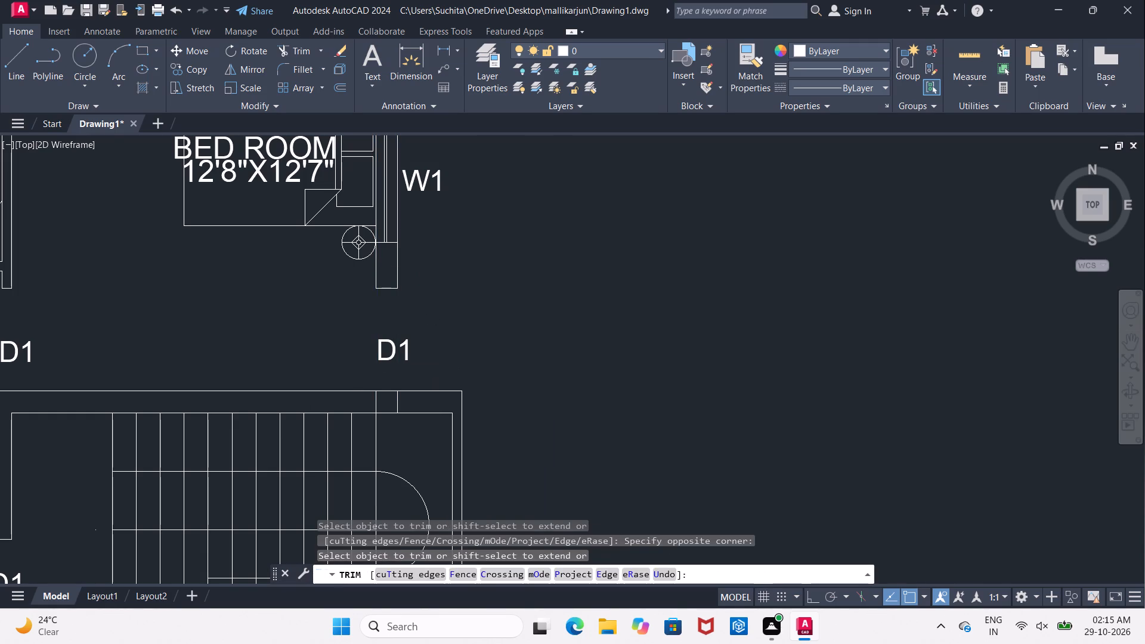
Copy the loose red column beside the first plan by its bottom-right corner to the second plan's right-hand wall junction on the staircase's bottom wall.
scroll(435, 363, "down", 4)
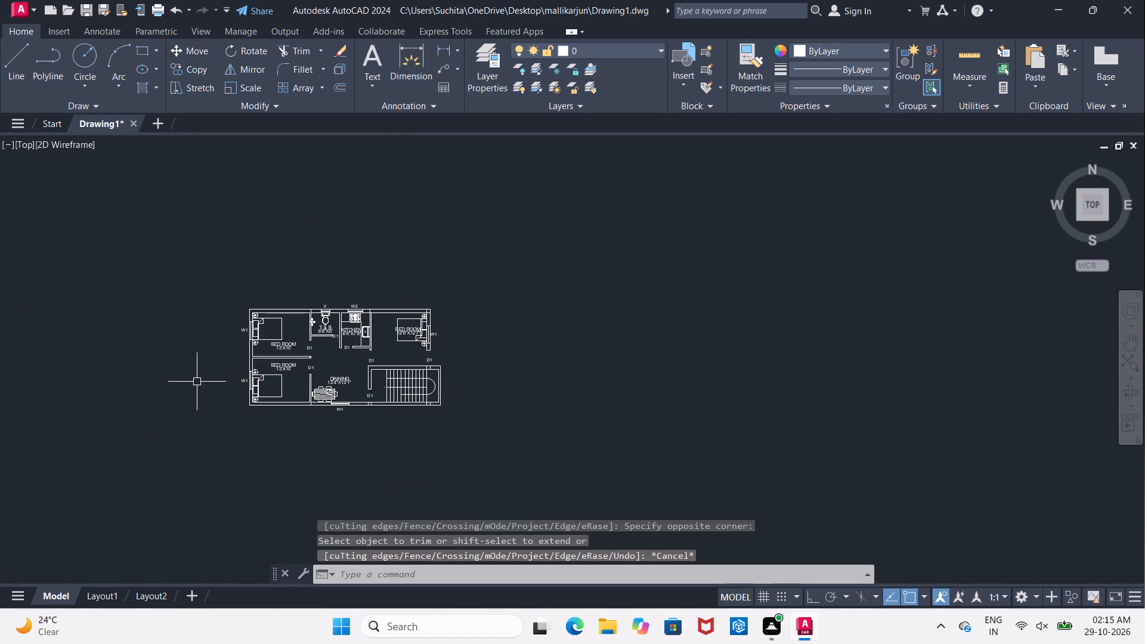
middle_click(197, 381)
scroll(373, 403, "up", 3)
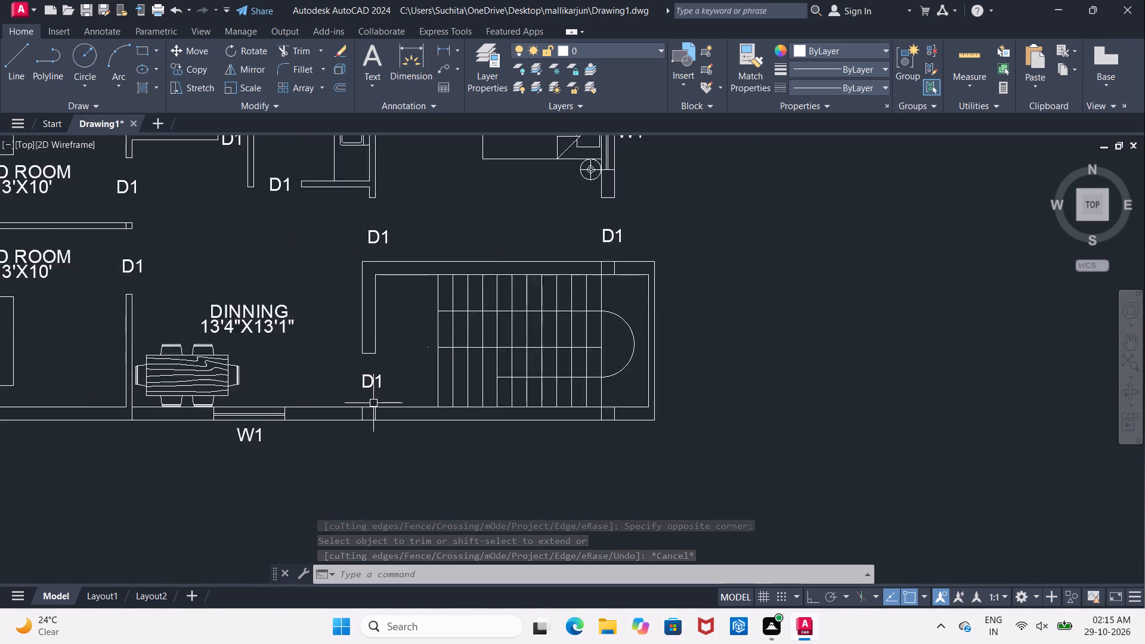
scroll(373, 403, "up", 1)
scroll(309, 411, "down", 2)
scroll(168, 395, "up", 4)
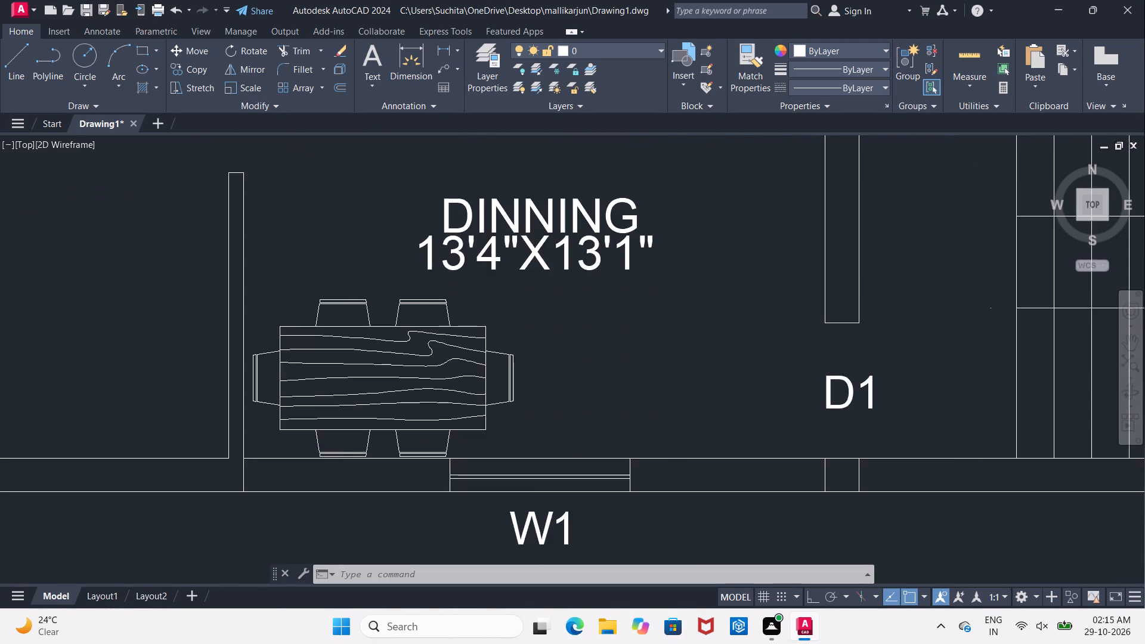
scroll(172, 397, "down", 7)
middle_click_drag(126, 391, 614, 401)
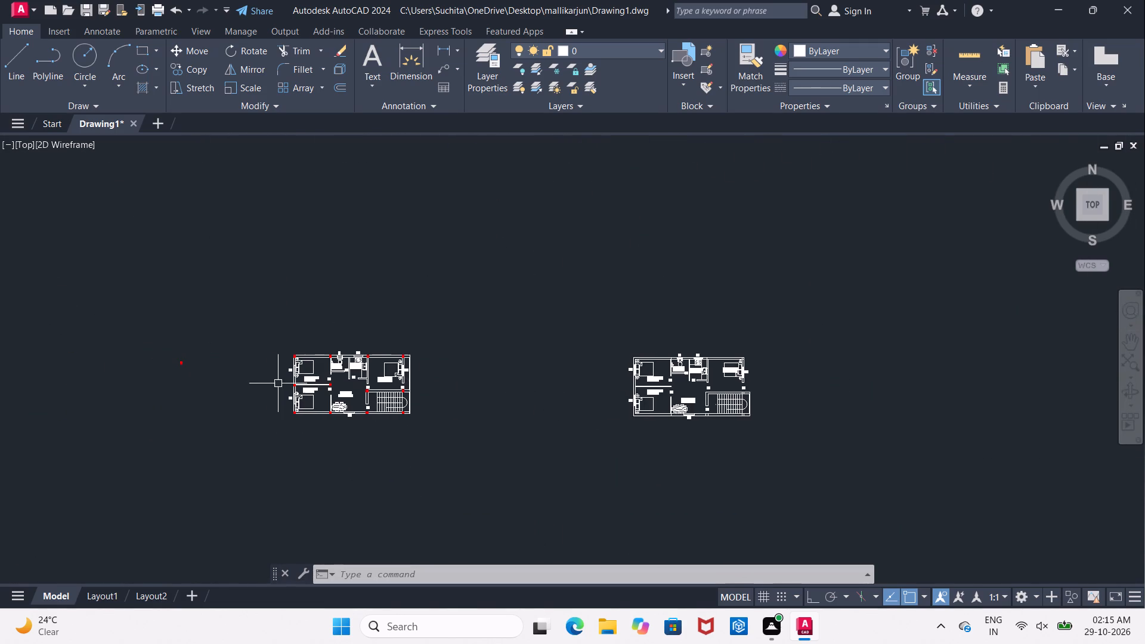
scroll(191, 380, "up", 1)
left_click_drag(153, 343, 178, 364)
left_click(249, 385)
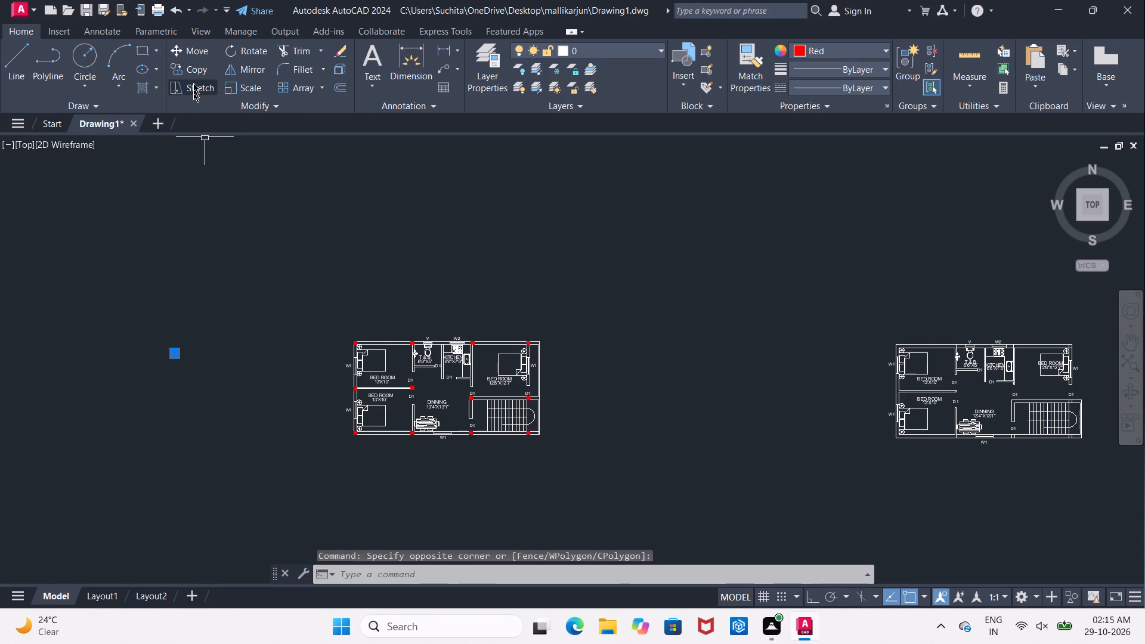
left_click(193, 67)
scroll(178, 367, "up", 2)
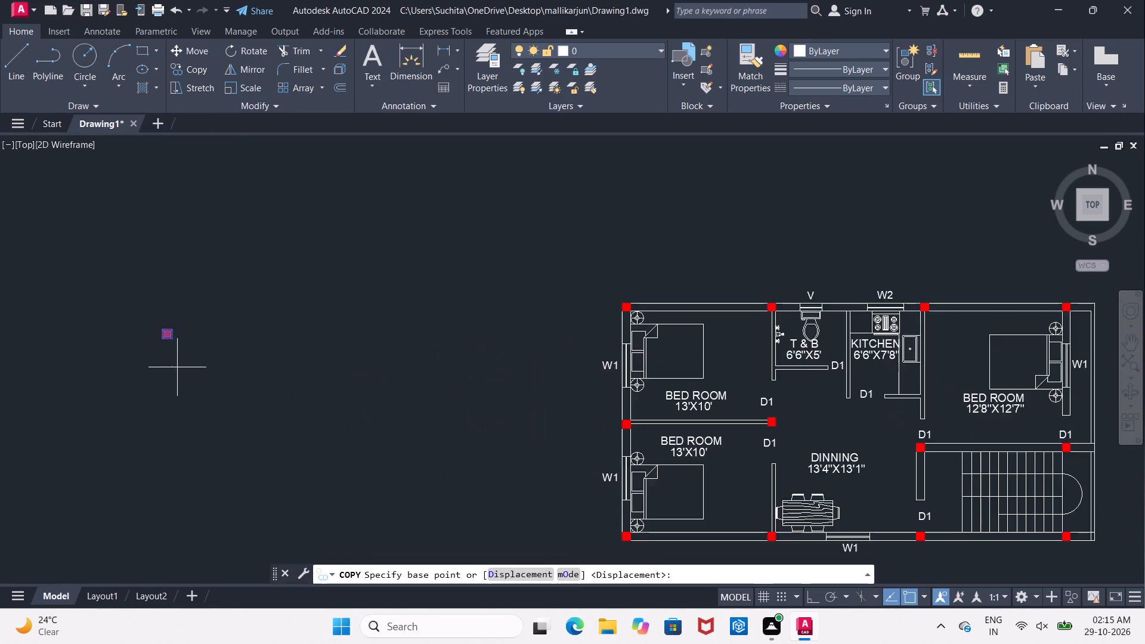
scroll(177, 367, "up", 2)
left_click(162, 302)
middle_click_drag(920, 277, 326, 304)
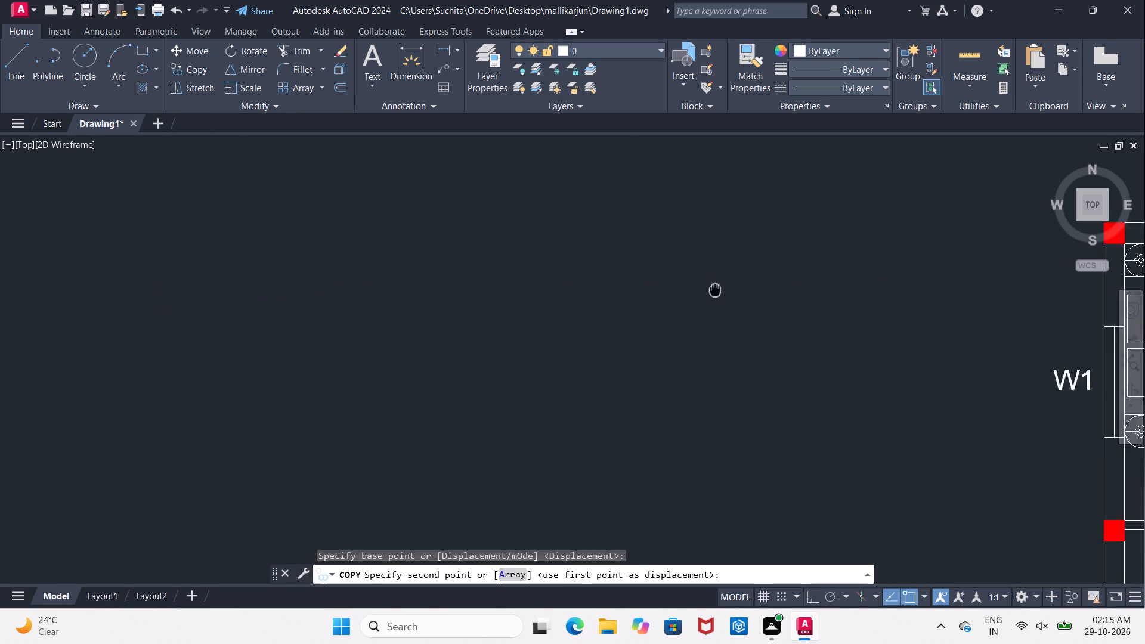
middle_click_drag(326, 304, 183, 311)
middle_click_drag(647, 322, 0, 317)
middle_click_drag(825, 340, 96, 265)
scroll(96, 265, "down", 4)
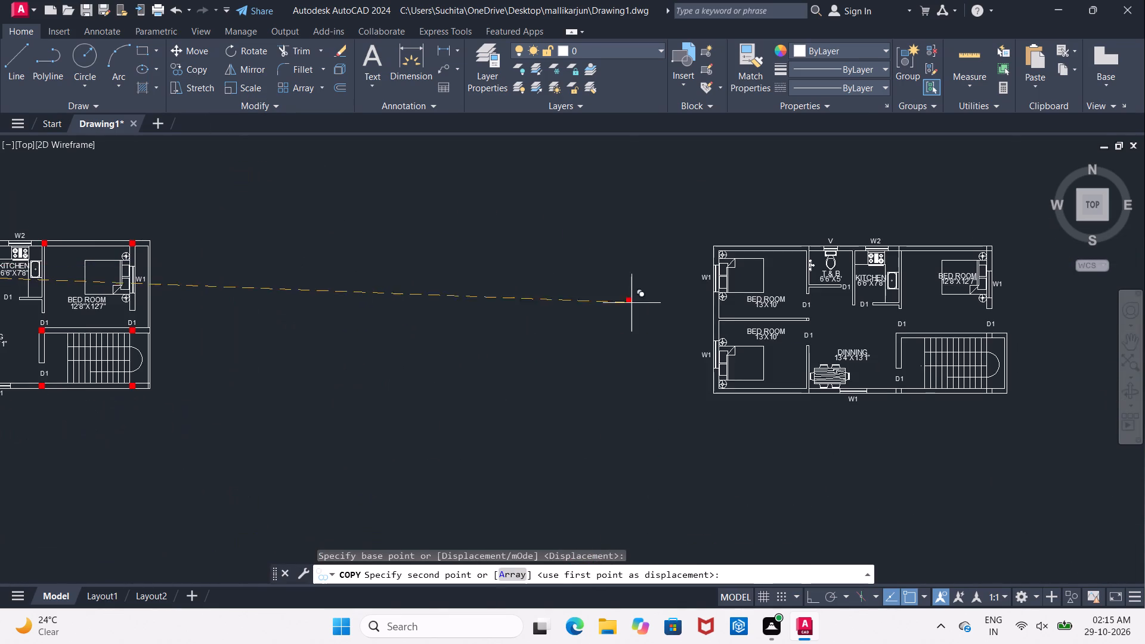
middle_click_drag(704, 304, 0, 289)
scroll(246, 381, "up", 5)
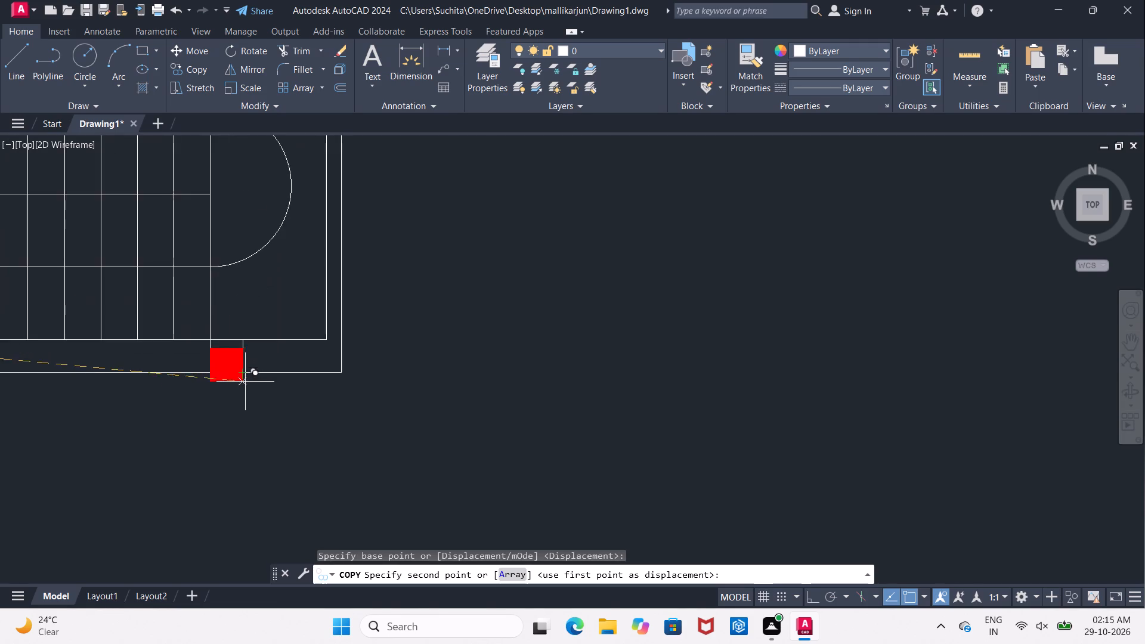
scroll(245, 382, "up", 1)
left_click(234, 358)
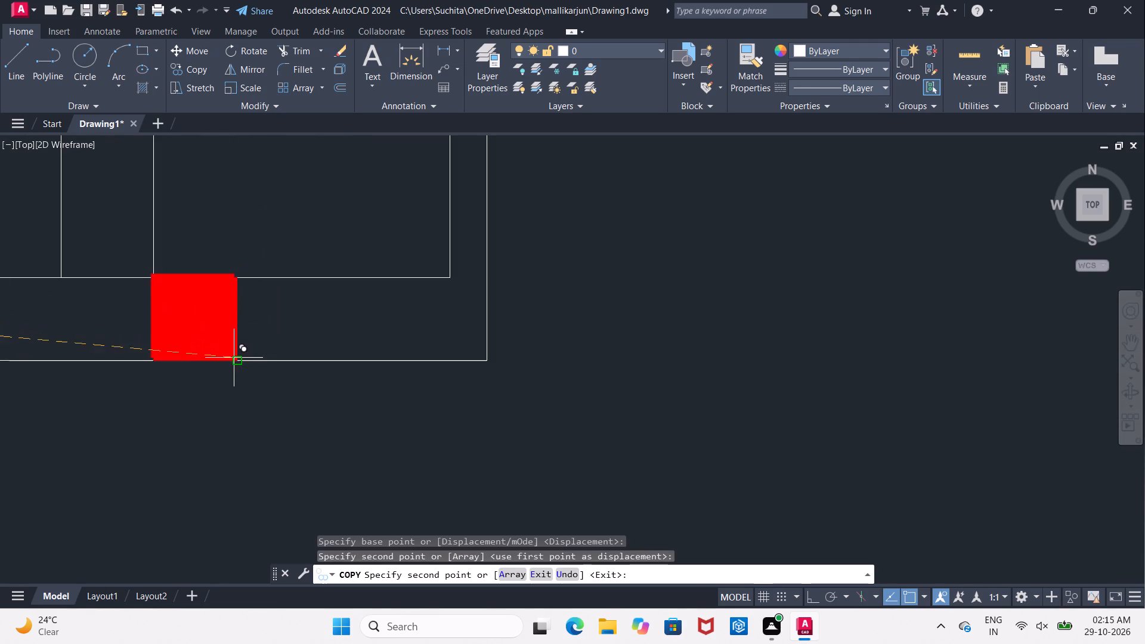
Continue copying the red column by its bottom-right corner to the bottom and top-left corners of the staircase's left wall in the second plan.
scroll(239, 360, "down", 3)
middle_click_drag(9, 350, 584, 366)
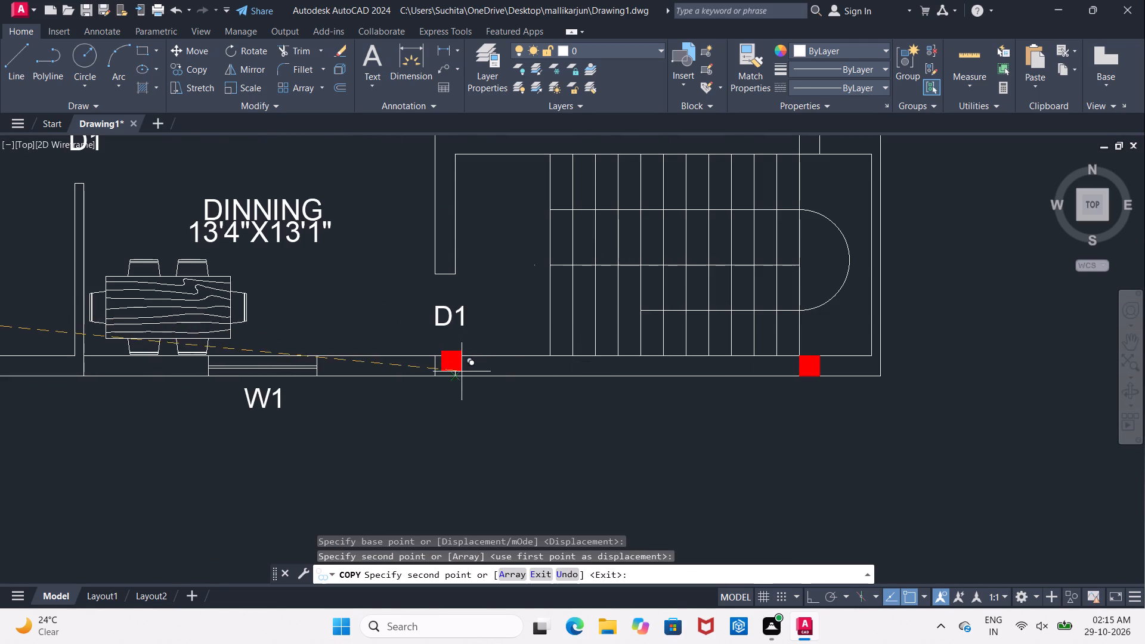
scroll(460, 371, "up", 2)
left_click(445, 383)
middle_click_drag(444, 292, 463, 516)
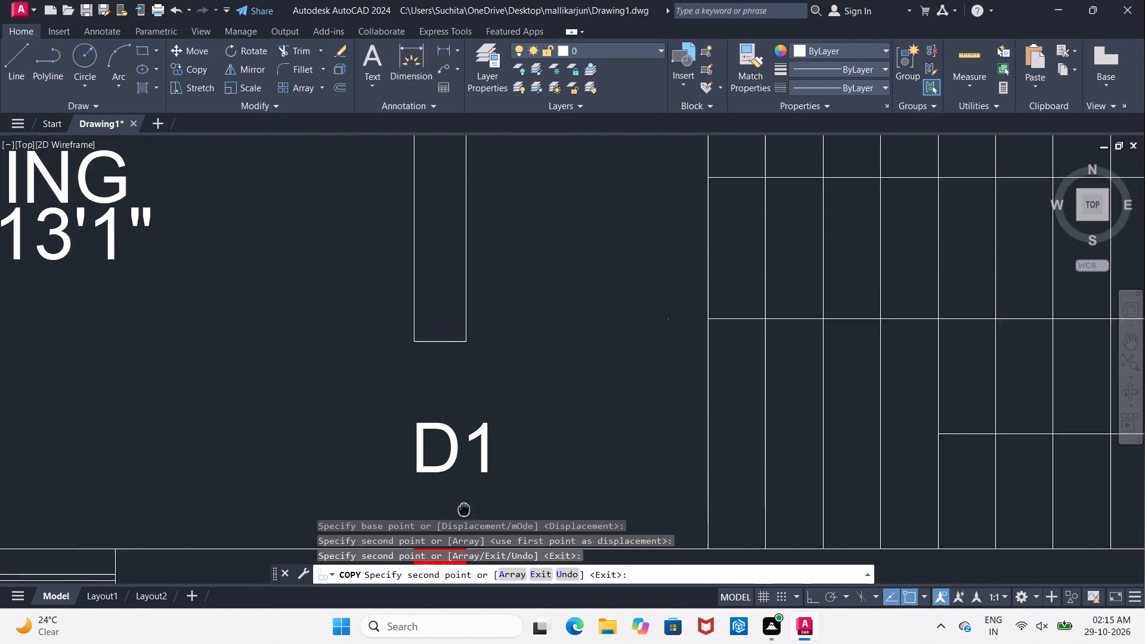
middle_click_drag(463, 516, 463, 516)
middle_click_drag(448, 368, 448, 613)
middle_click_drag(445, 481, 449, 502)
scroll(476, 352, "up", 1)
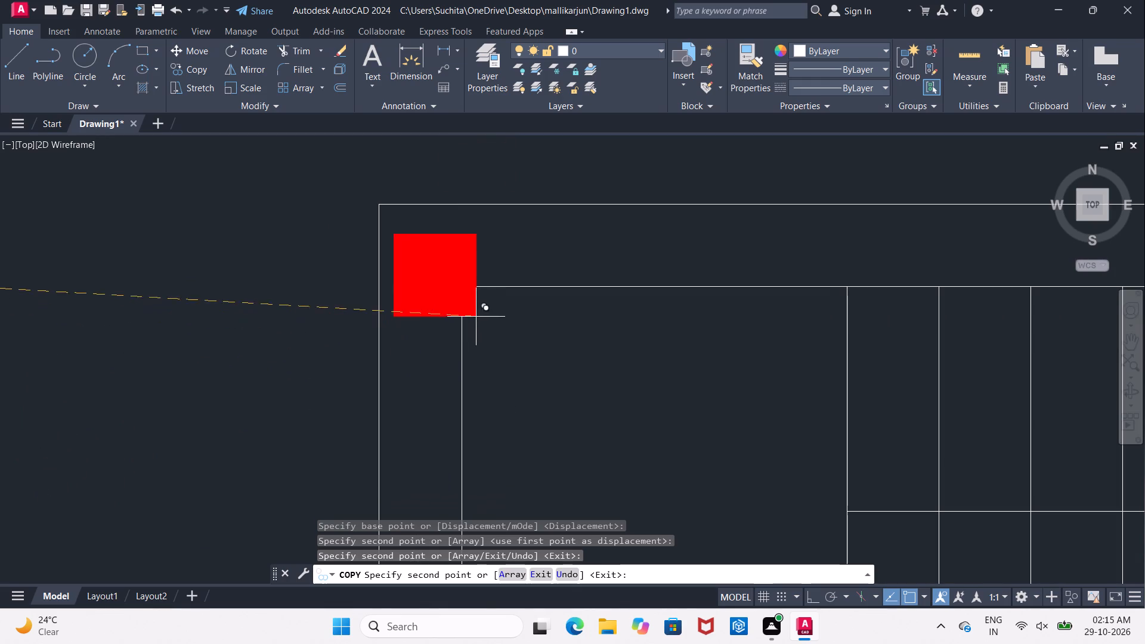
left_click(463, 287)
Copy the column into the staircase's top wall, in line with the right wall of the 12'8"X12'7" bedroom.
scroll(667, 294, "down", 1)
middle_click_drag(635, 299, 0, 366)
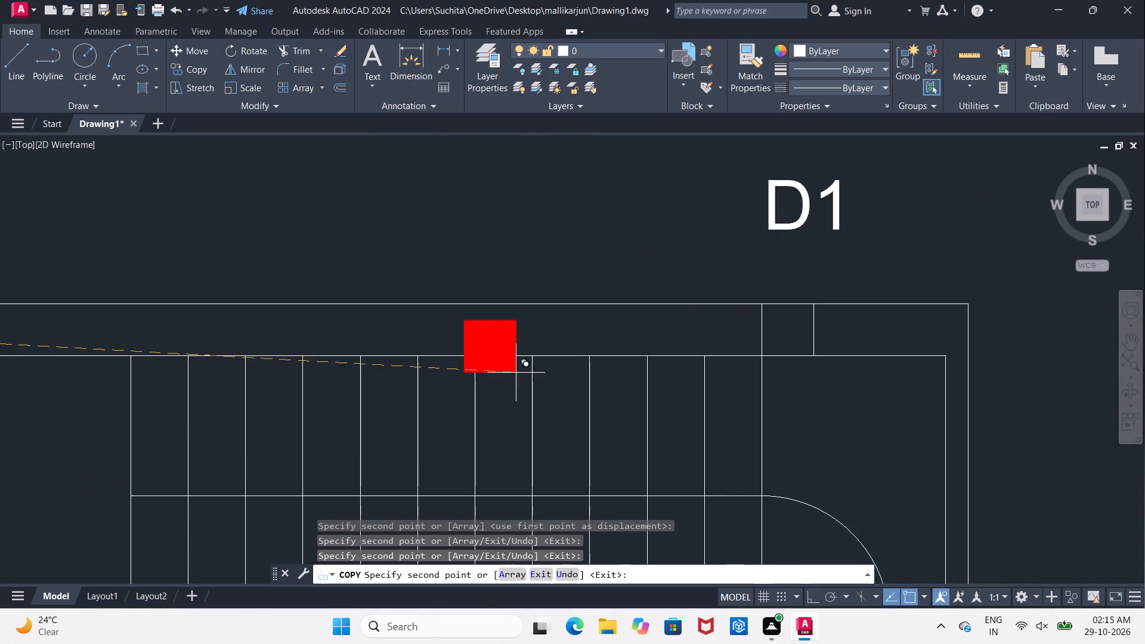
scroll(522, 376, "down", 2)
scroll(635, 375, "up", 4)
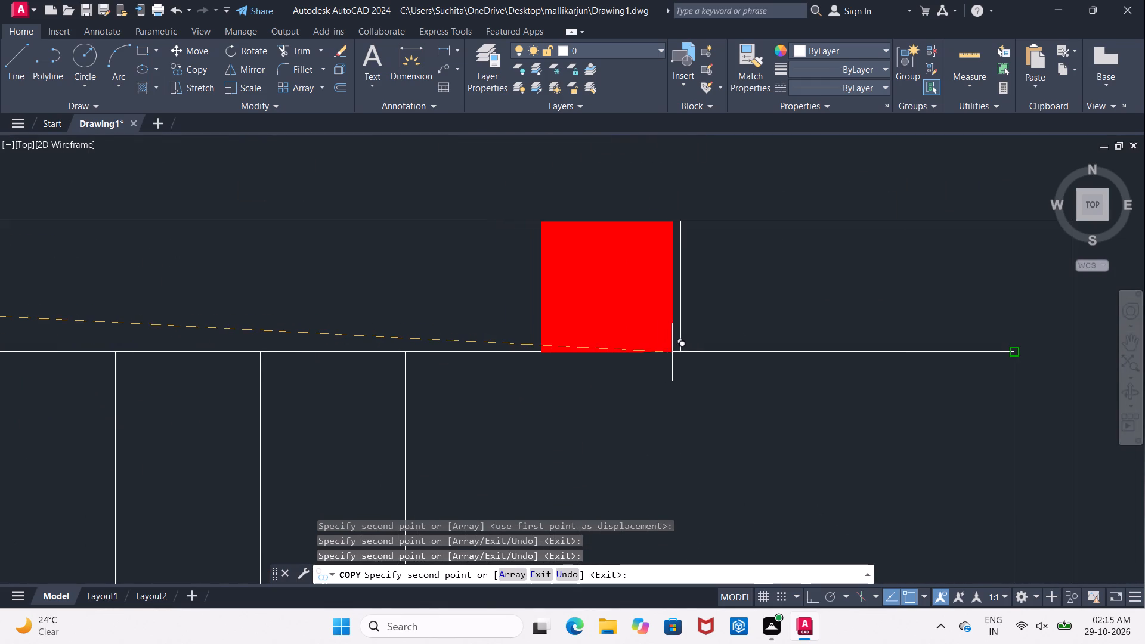
left_click(679, 352)
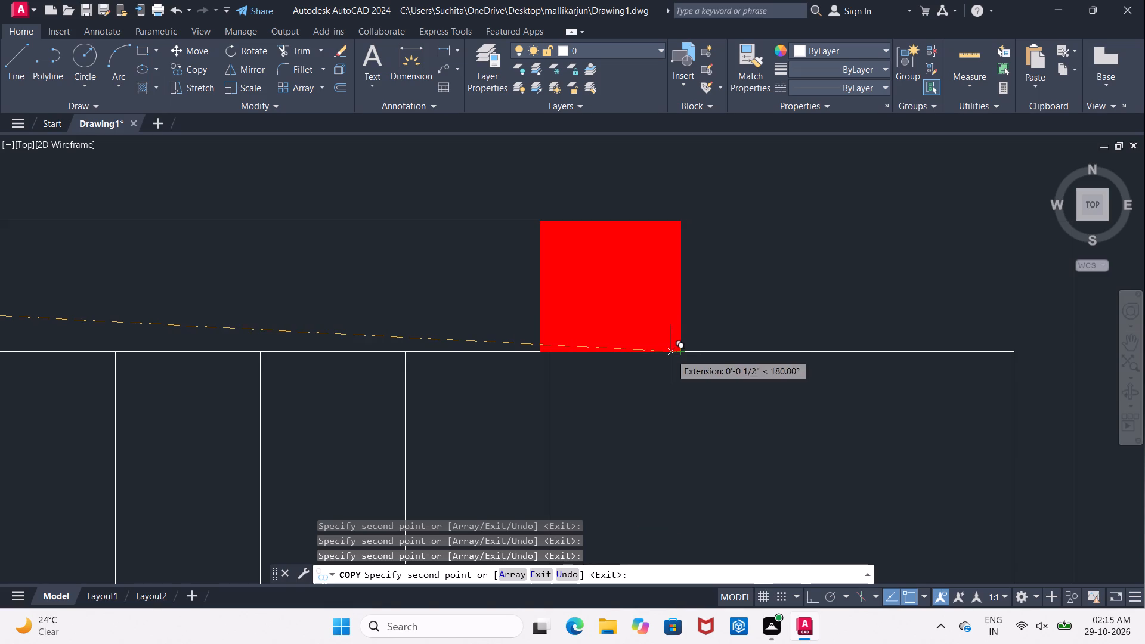
Copy the column by its bottom-right corner into the top-right outer wall corner of the 12'8"X12'7" bedroom.
scroll(664, 301, "down", 2)
middle_click_drag(653, 322, 494, 514)
scroll(494, 514, "down", 1)
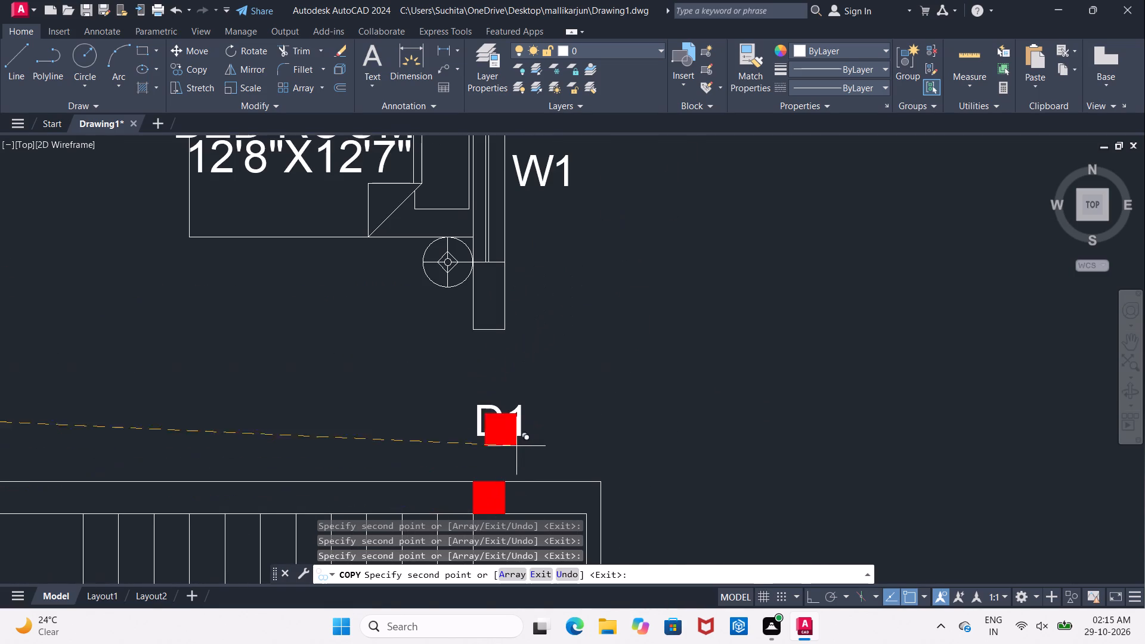
middle_click_drag(524, 367, 502, 438)
scroll(502, 439, "down", 3)
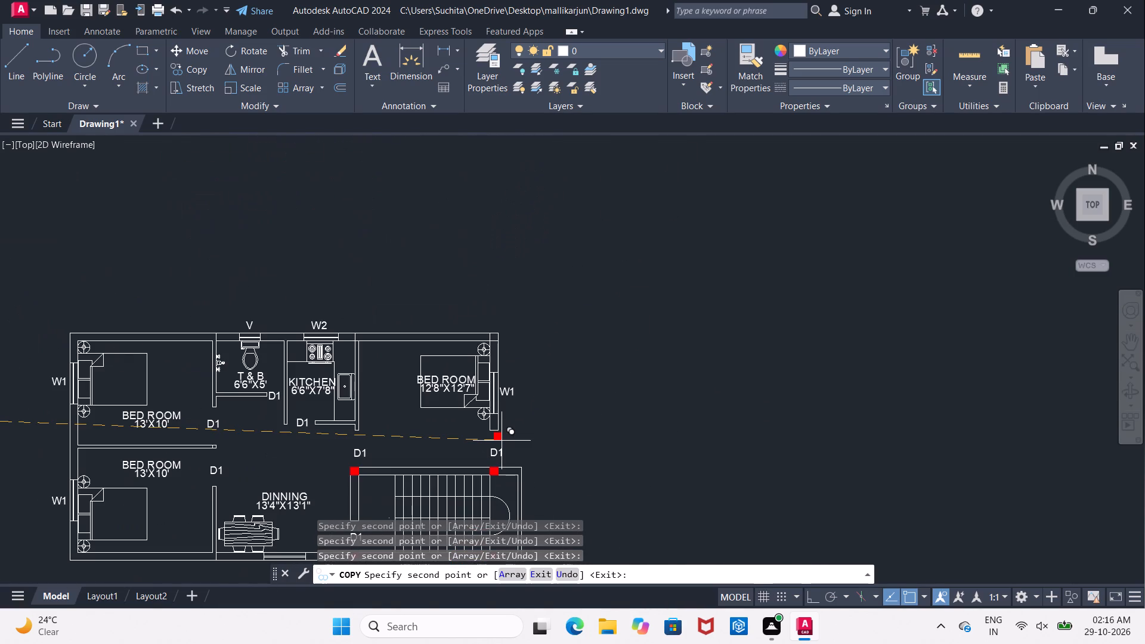
middle_click_drag(525, 329, 495, 423)
scroll(471, 435, "up", 2)
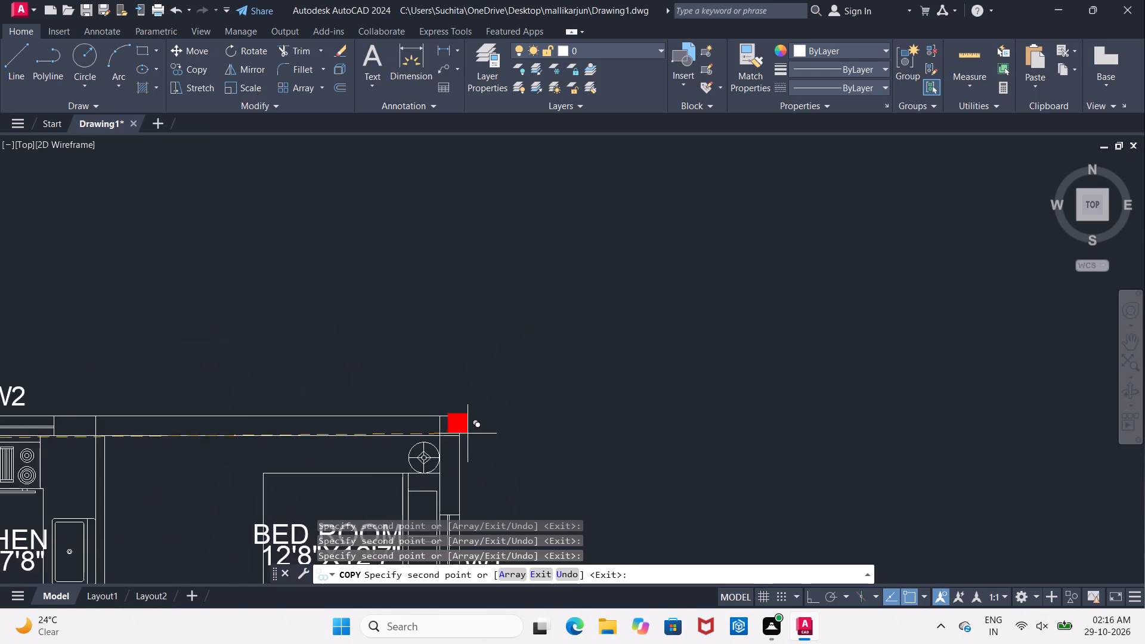
scroll(468, 433, "up", 4)
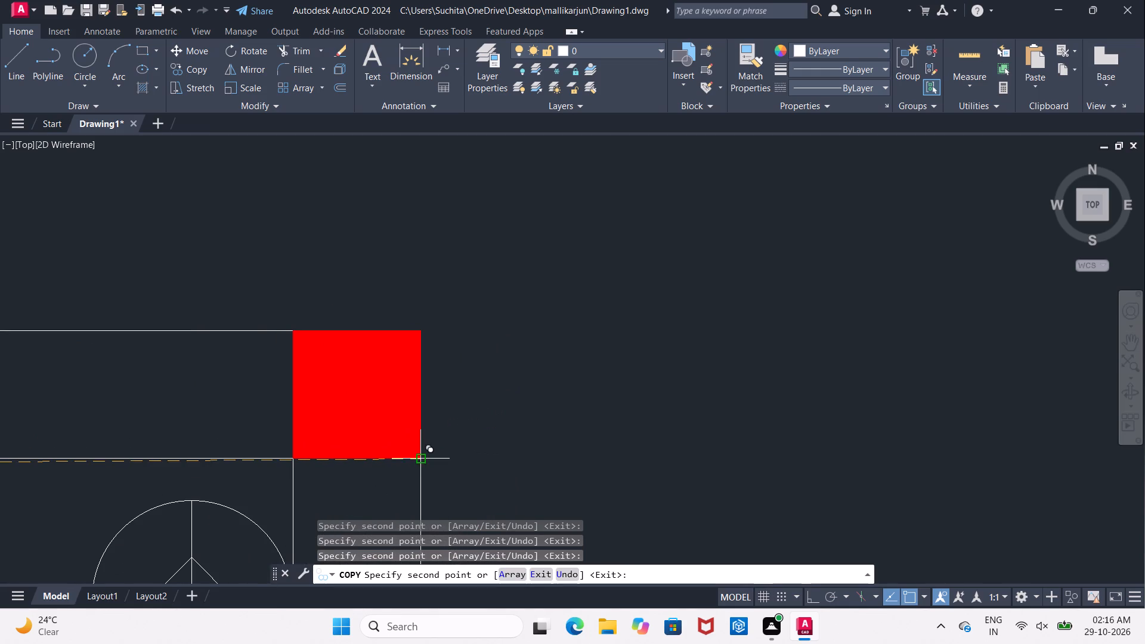
left_click(420, 459)
Place another column copy just above the top wall, near the junction with the wall between kitchen and bedroom, and end the copying.
middle_click_drag(259, 462, 584, 451)
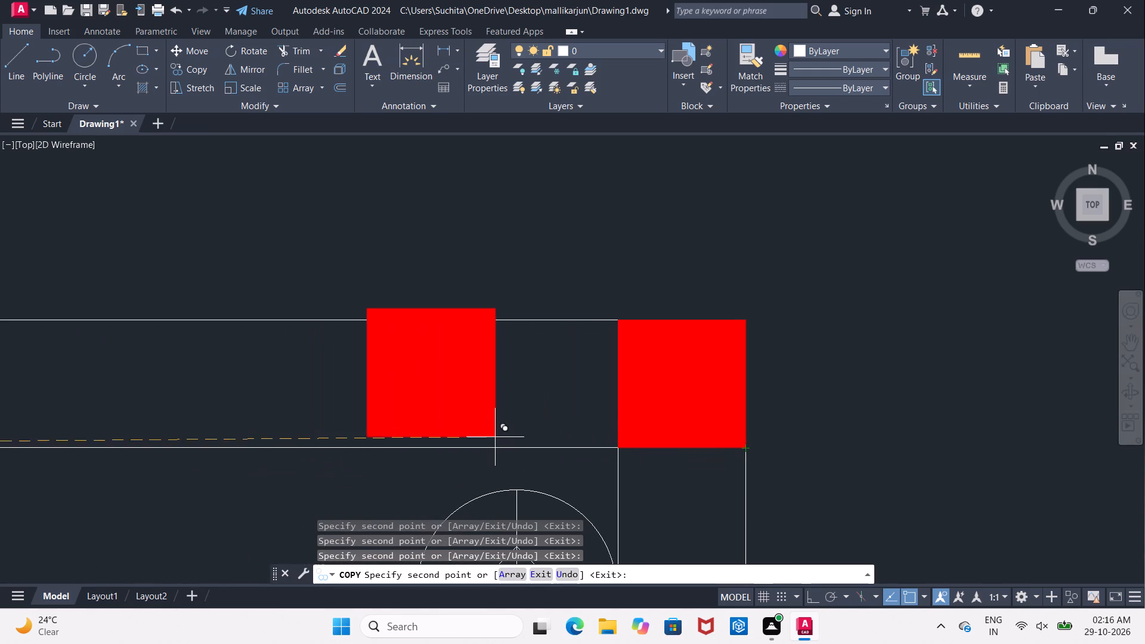
scroll(495, 437, "down", 4)
middle_click_drag(425, 438, 631, 434)
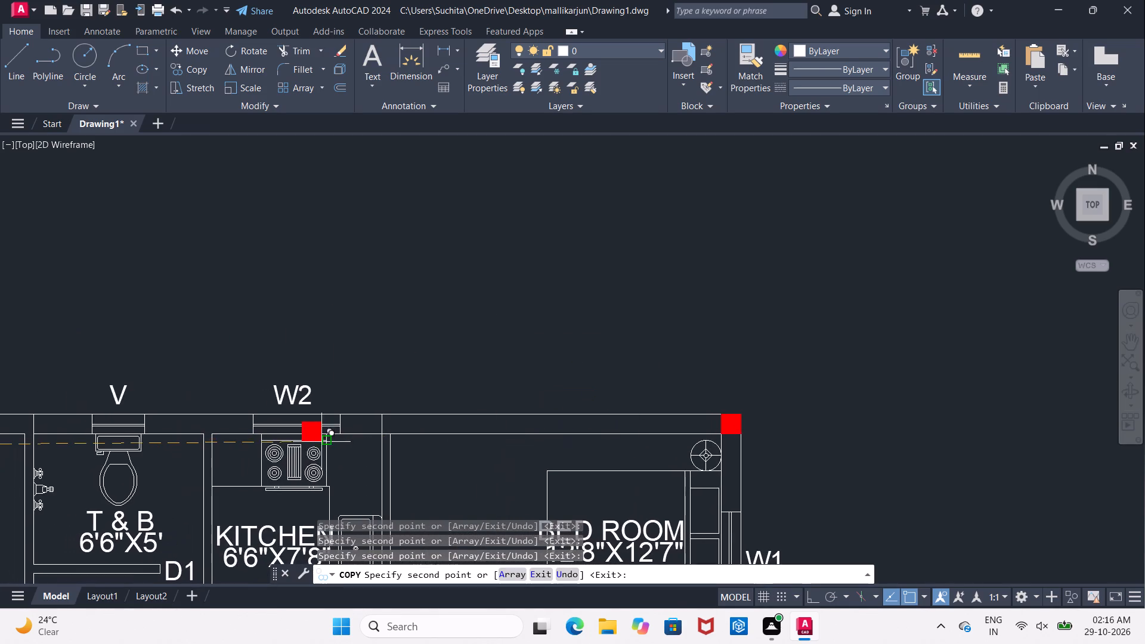
scroll(372, 442, "up", 1)
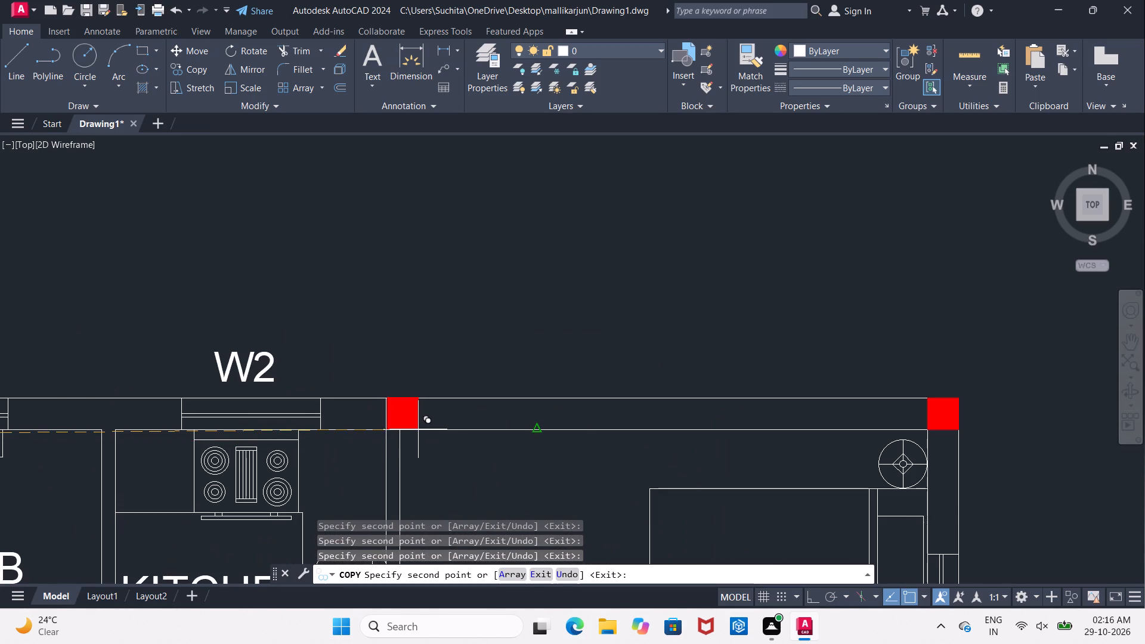
scroll(418, 429, "up", 2)
left_click(443, 338)
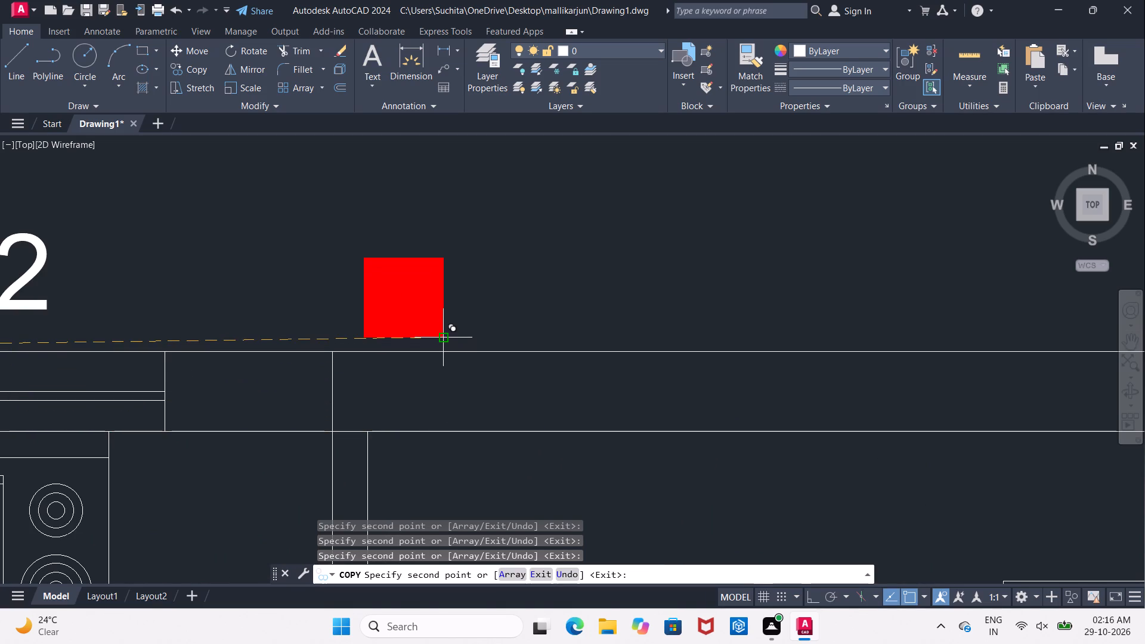
key("Escape")
Move that loose column by its bottom-left corner to the top wall's inner junction with the left line of the kitchen-bedroom wall.
left_click(345, 250)
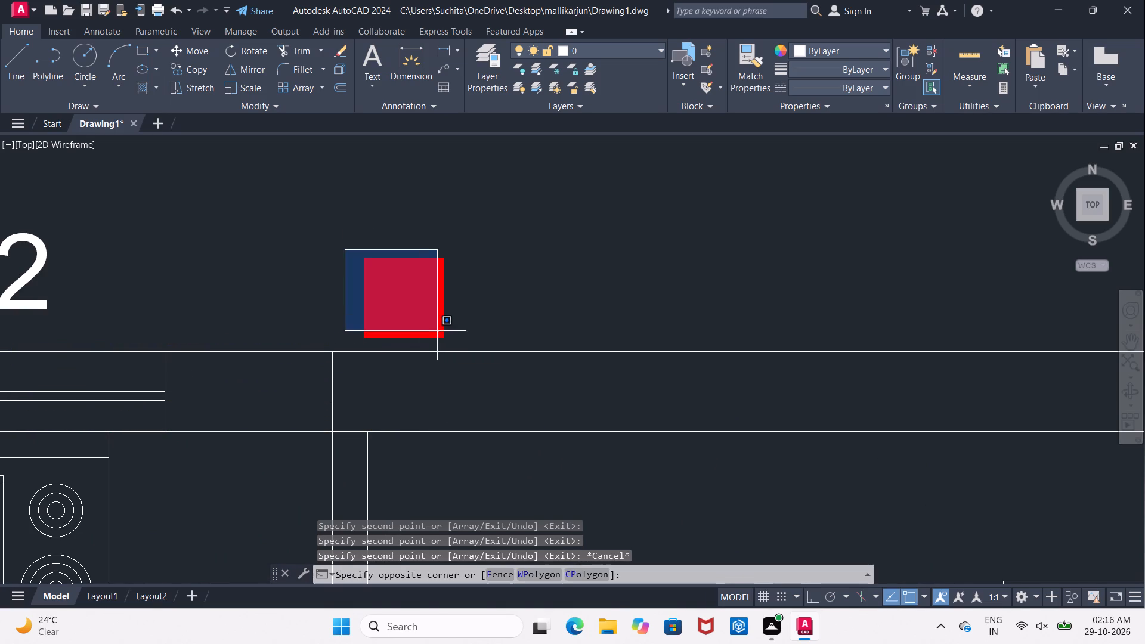
left_click(454, 342)
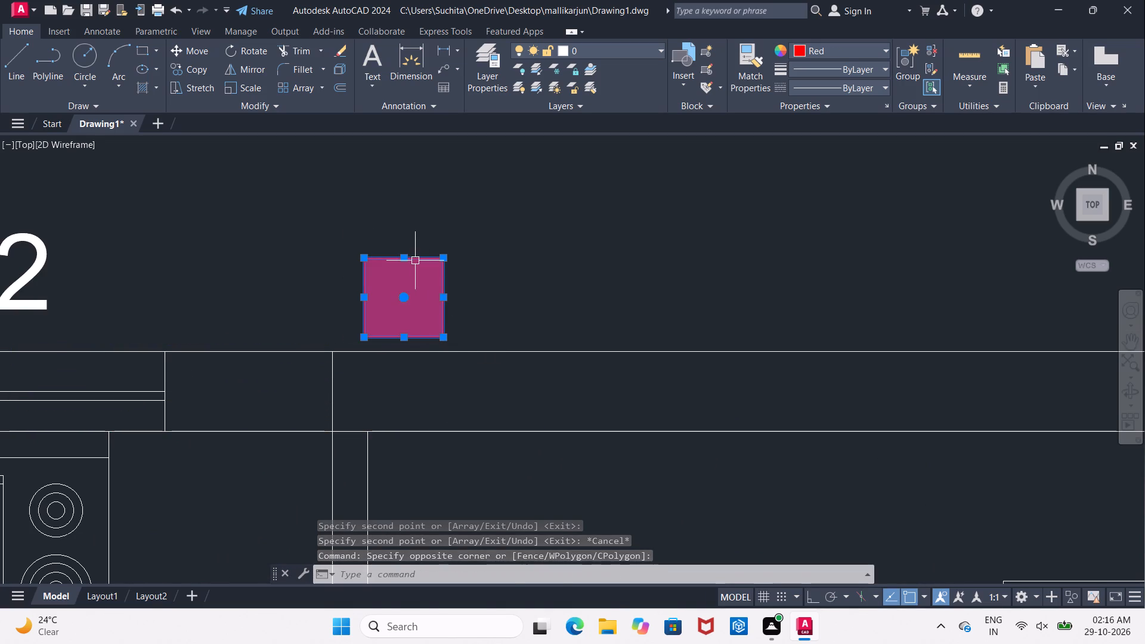
left_click(207, 53)
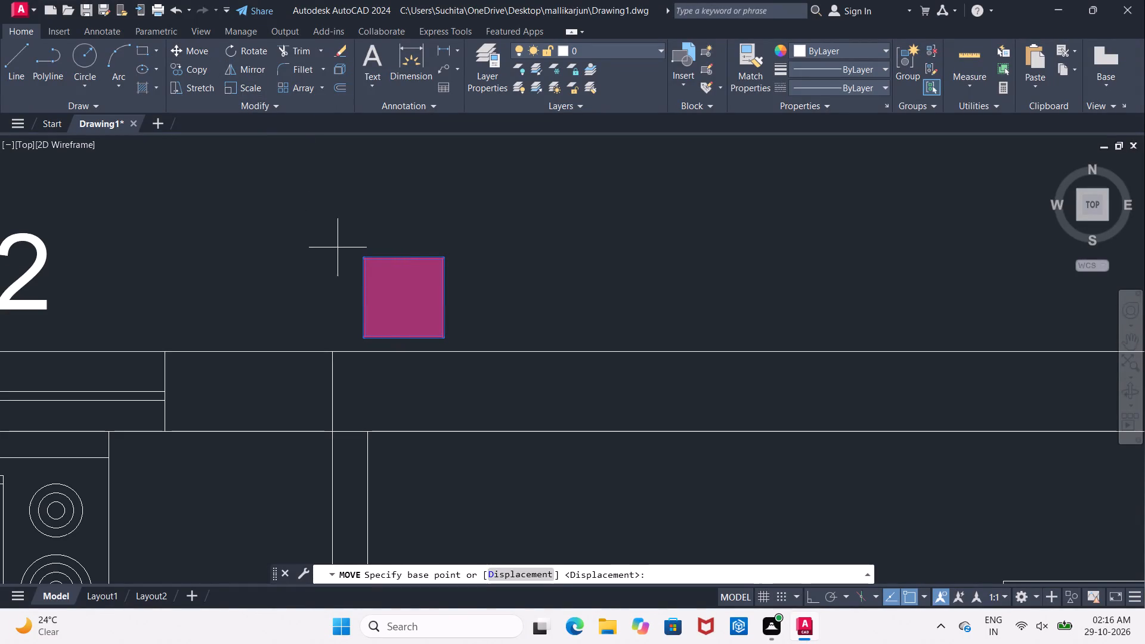
left_click(366, 338)
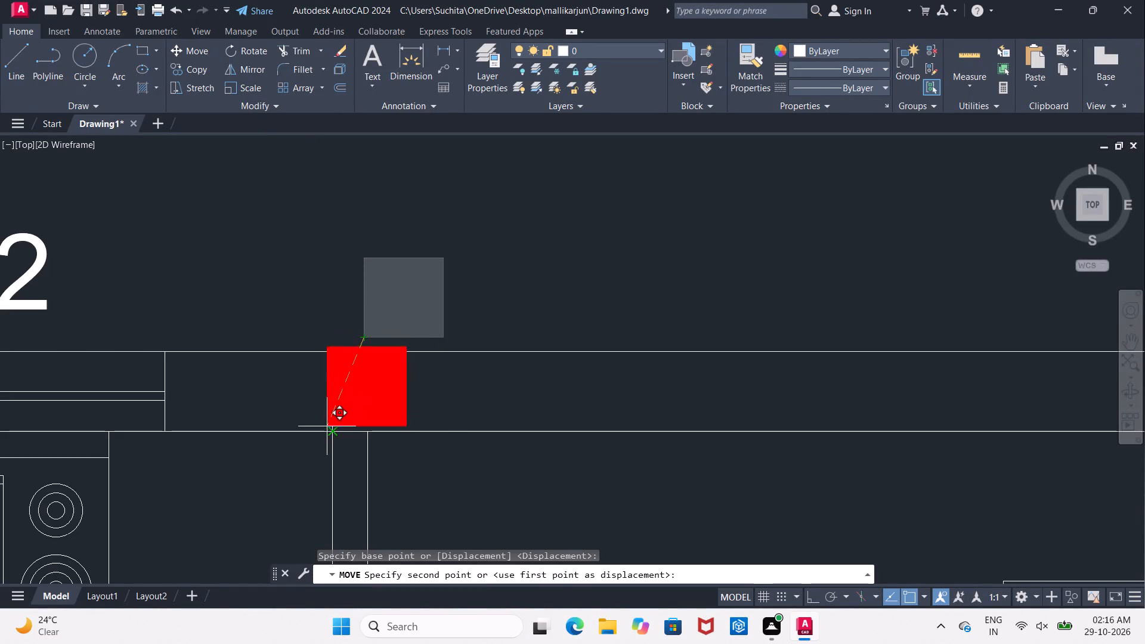
left_click(332, 433)
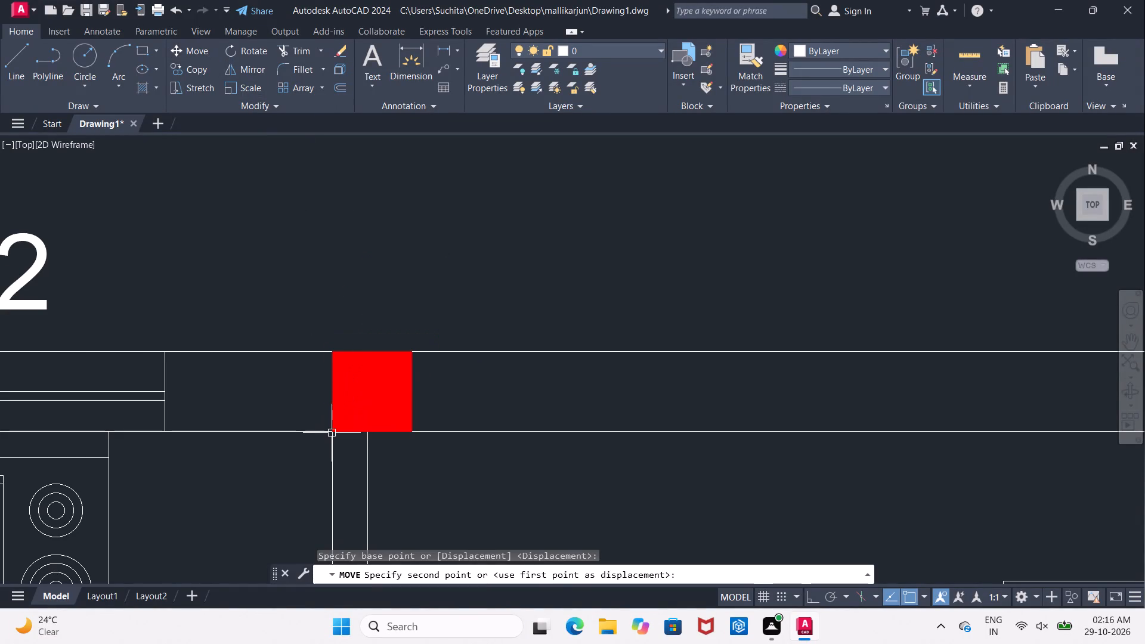
key("Escape")
With Ortho on, copy the bedroom's top-right corner column horizontally along the top wall to a spot left of the T & B.
scroll(340, 432, "down", 3)
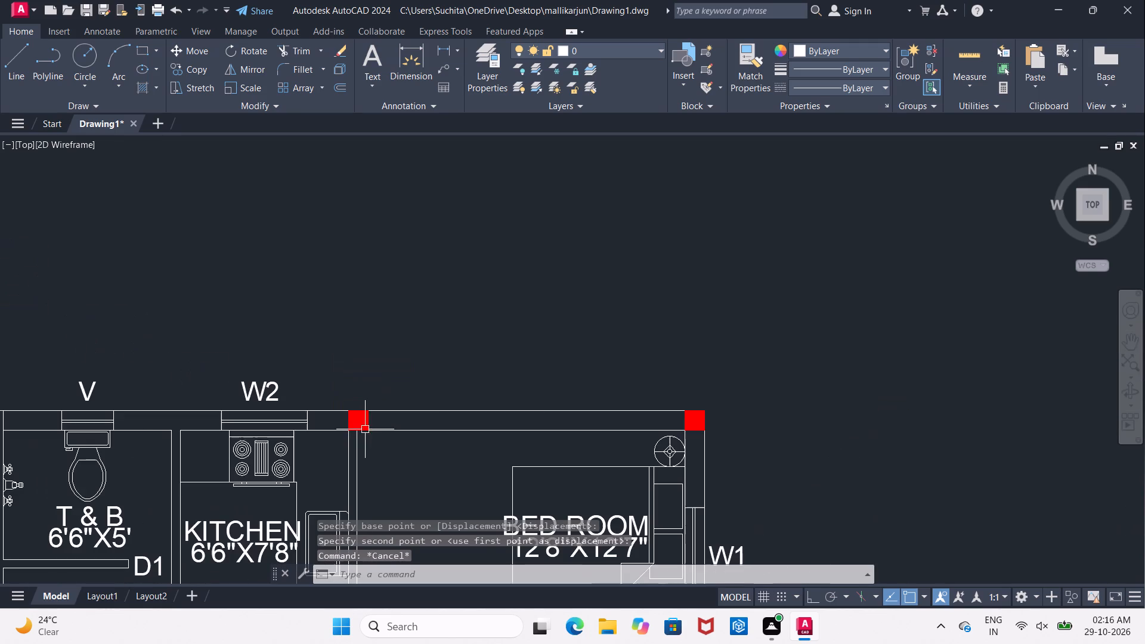
left_click(677, 400)
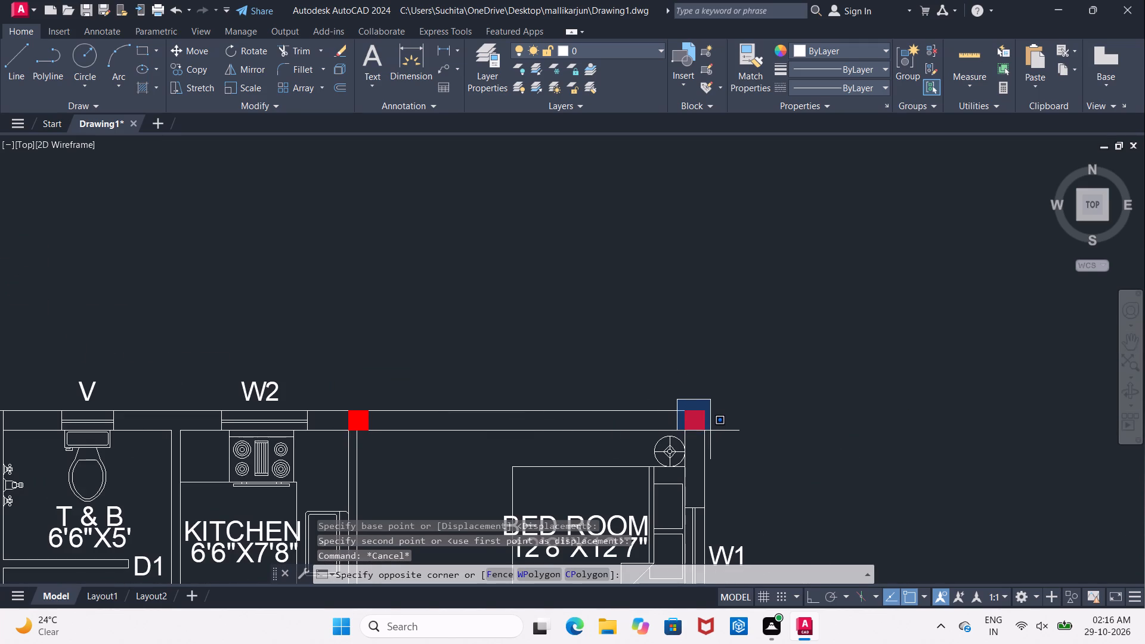
left_click(711, 434)
left_click(196, 73)
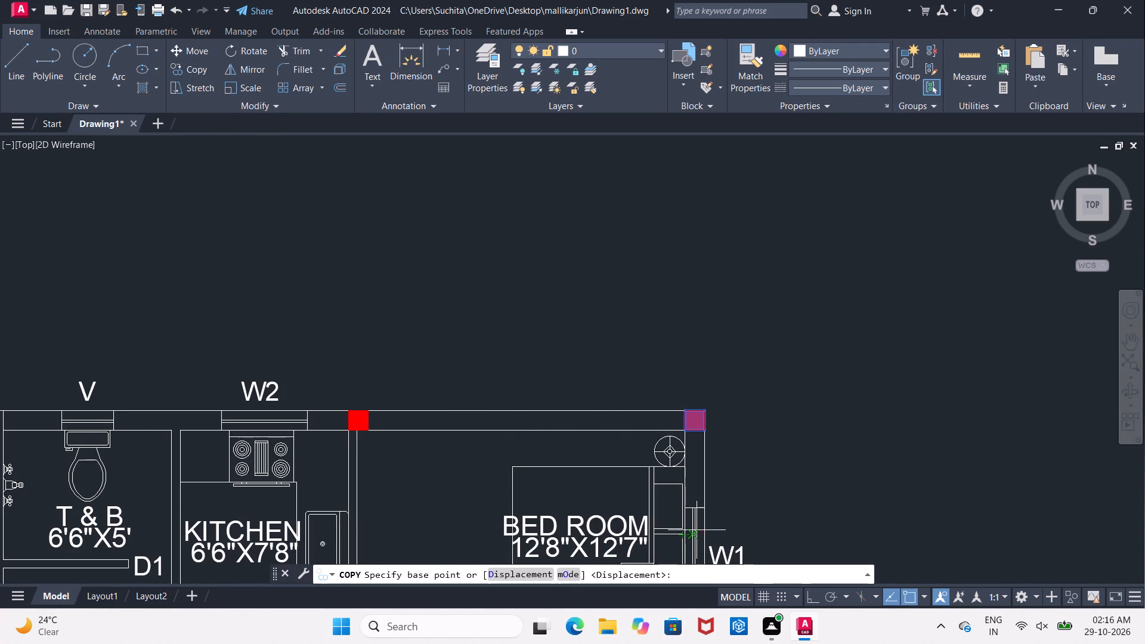
scroll(697, 530, "up", 2)
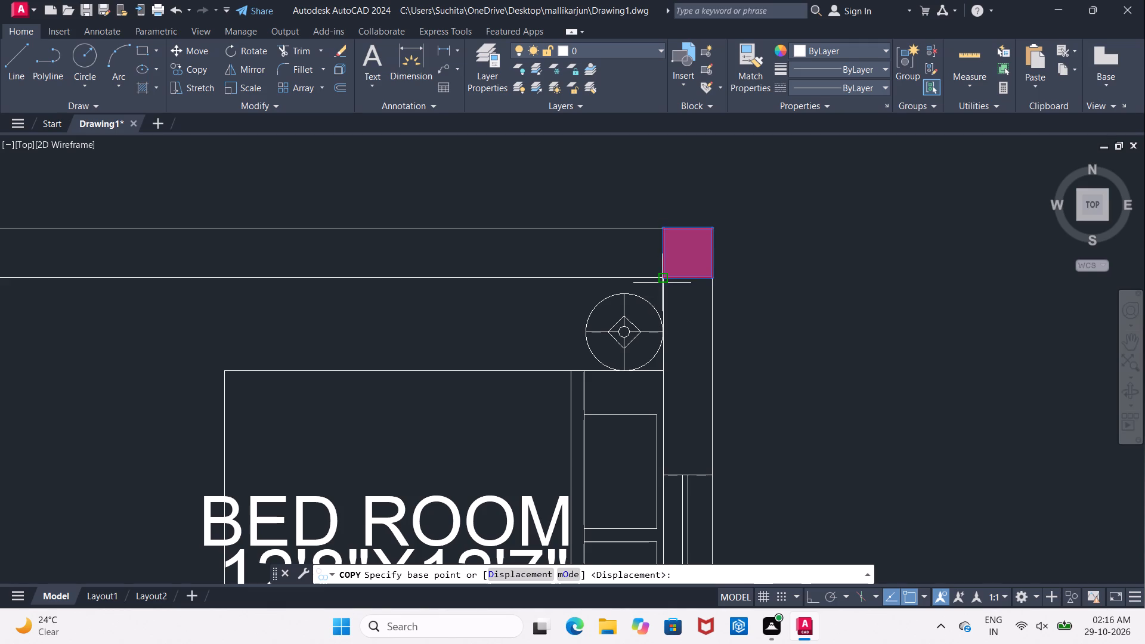
left_click(662, 280)
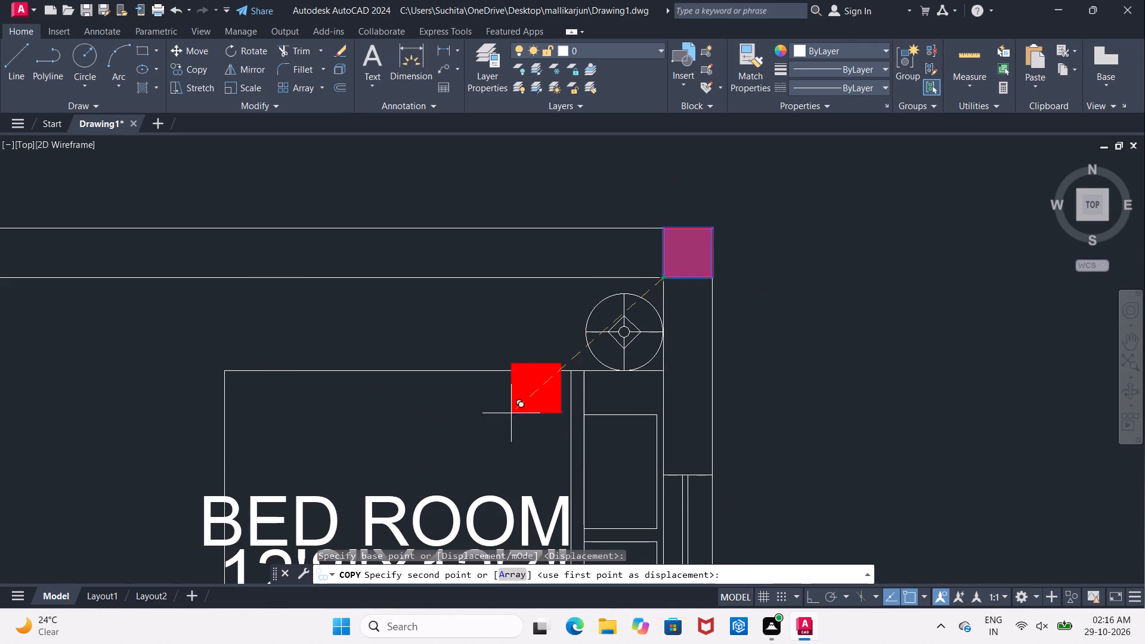
left_click(812, 597)
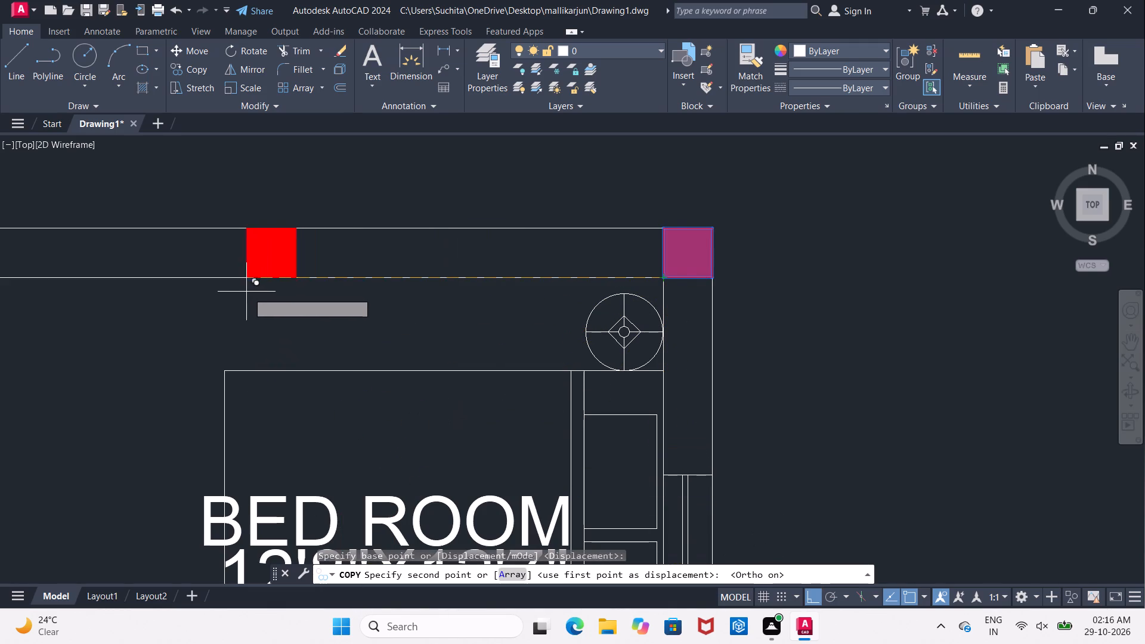
middle_click_drag(240, 290, 583, 312)
scroll(583, 312, "down", 2)
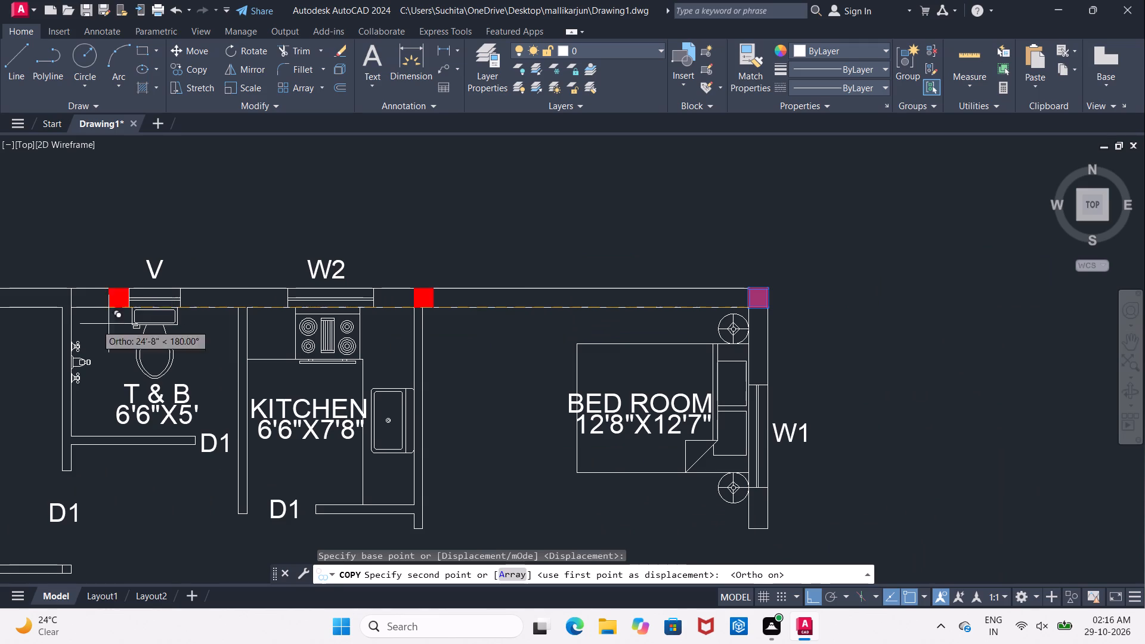
middle_click_drag(50, 326, 40, 324)
scroll(27, 317, "up", 3)
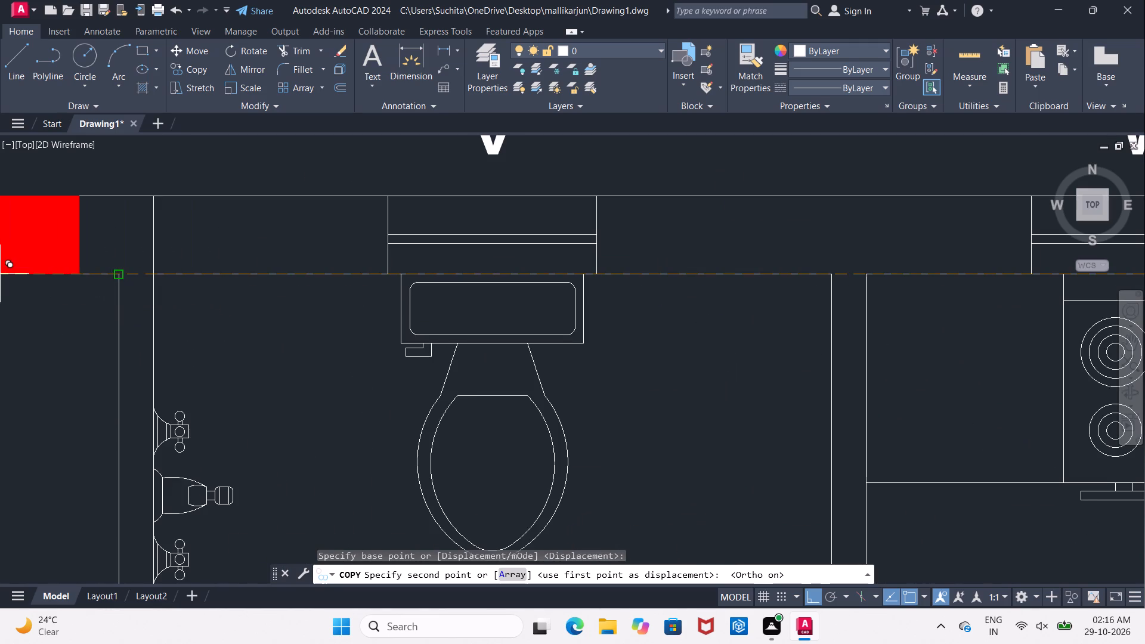
middle_click_drag(2, 277, 233, 343)
left_click(135, 296)
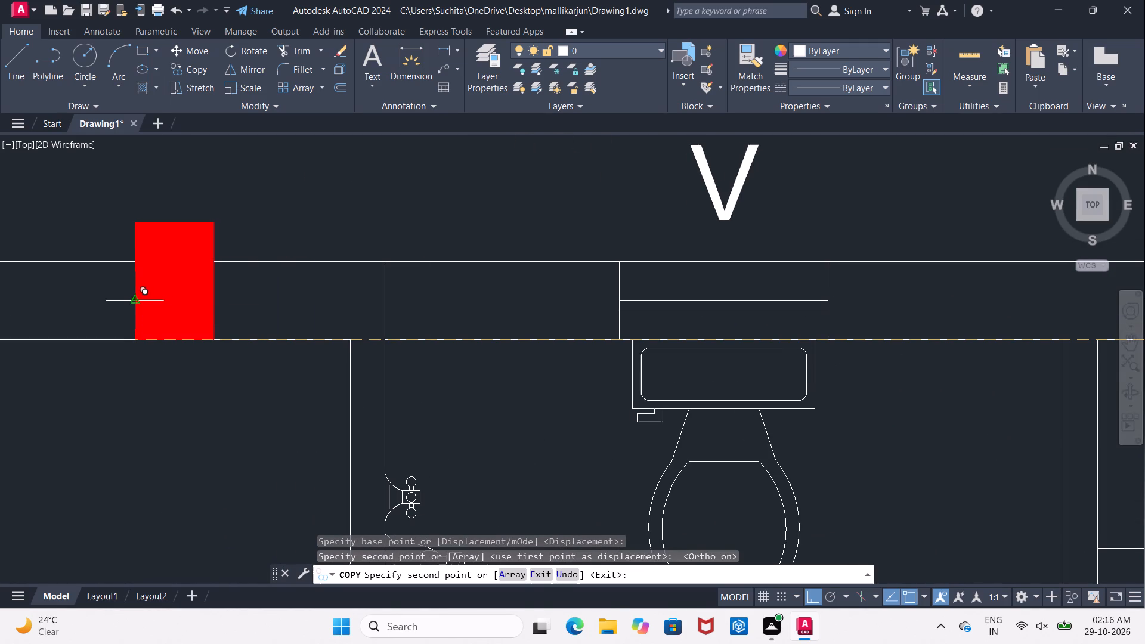
key("Escape")
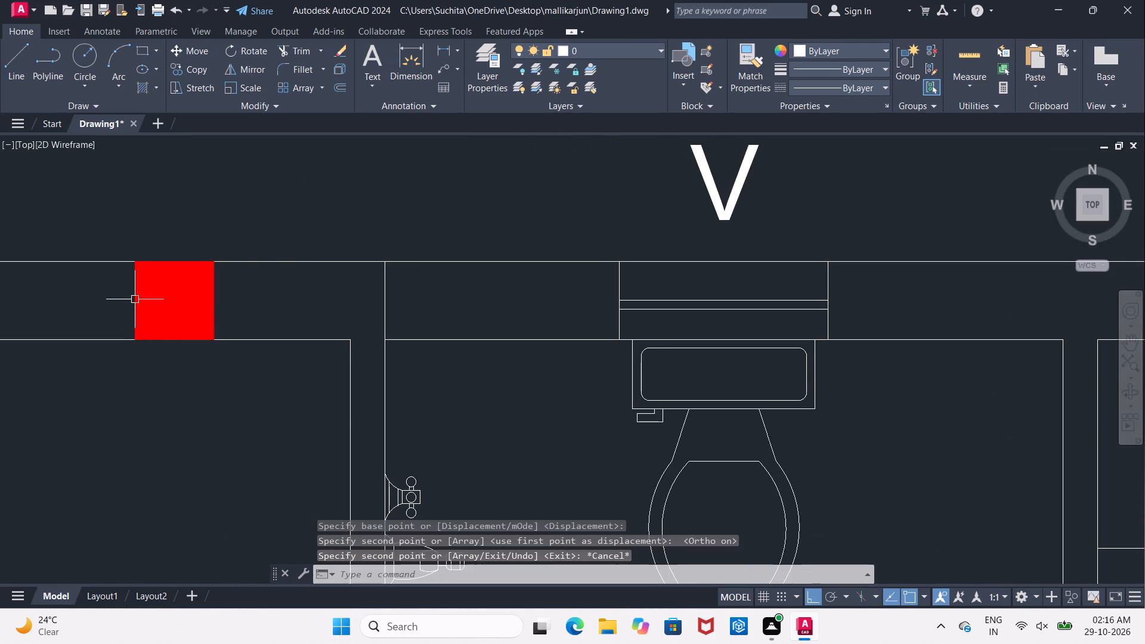
Move the copied column by its bottom-right corner to the top wall's inner junction with the right line of the T & B's left wall.
left_click(111, 230)
left_click(232, 351)
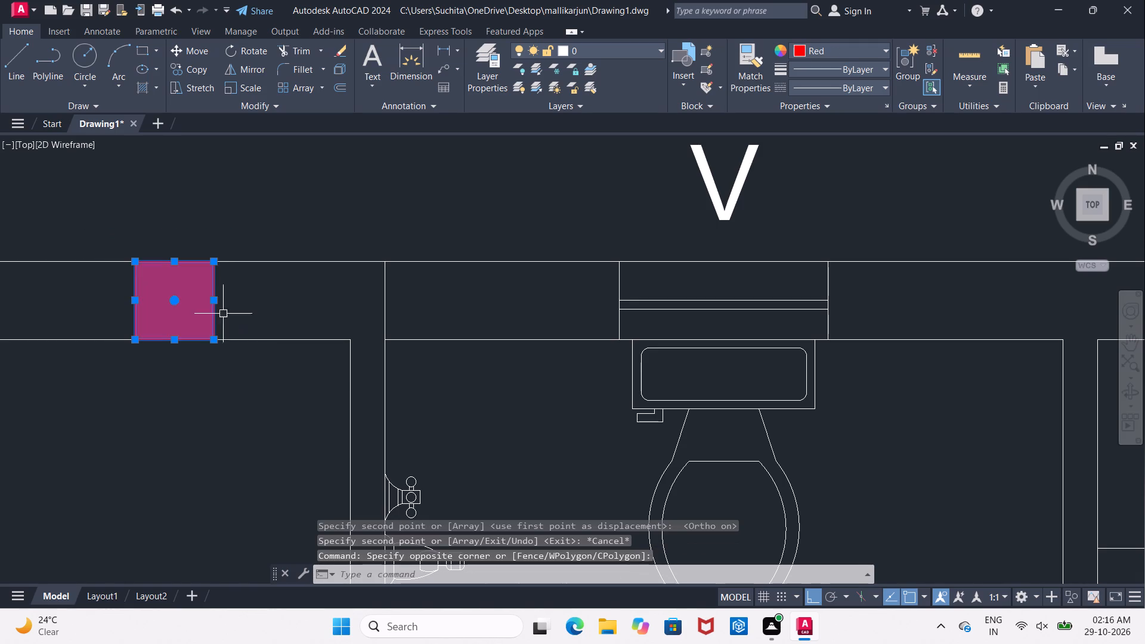
left_click(176, 55)
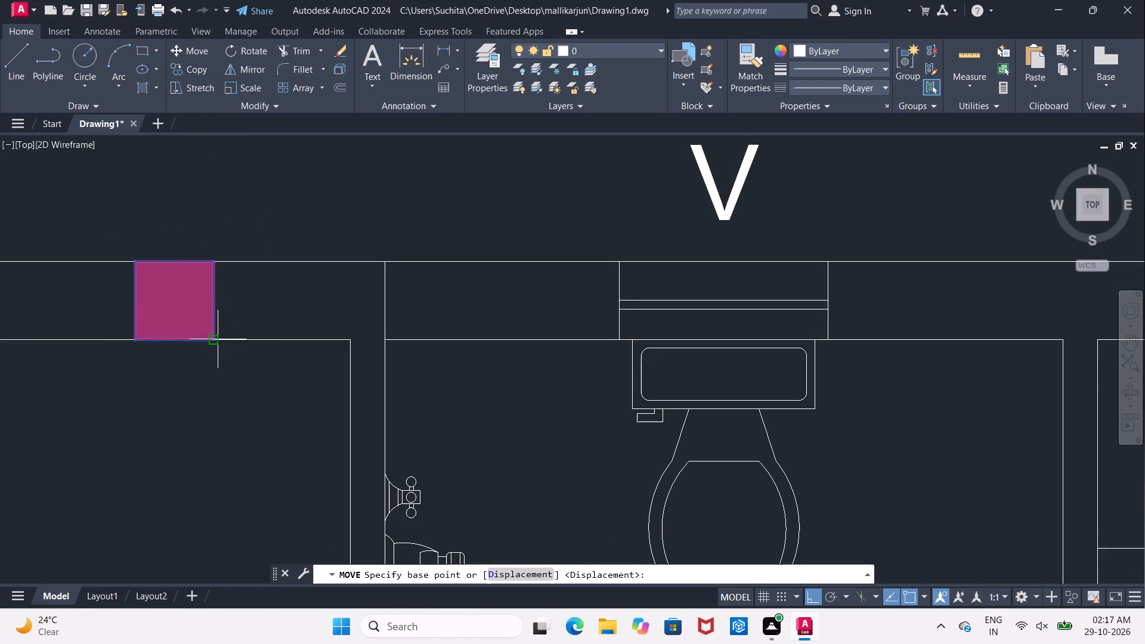
left_click(215, 341)
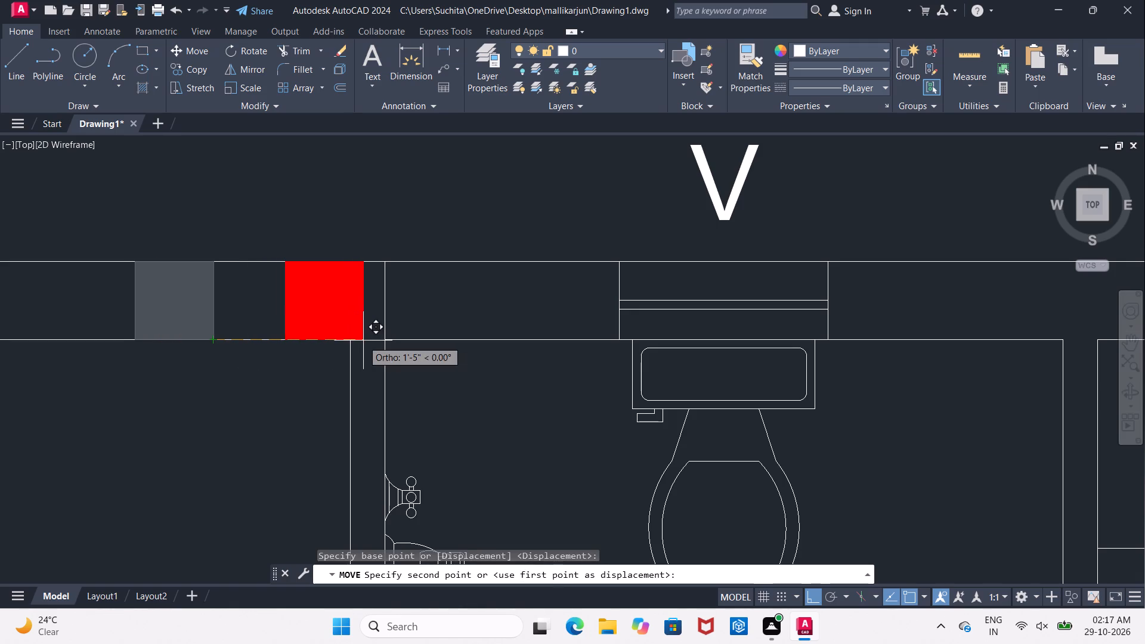
left_click(384, 341)
Copy the column at the T & B's left wall by its top-left corner to the plan's top-left outer wall corner.
scroll(347, 351, "down", 3)
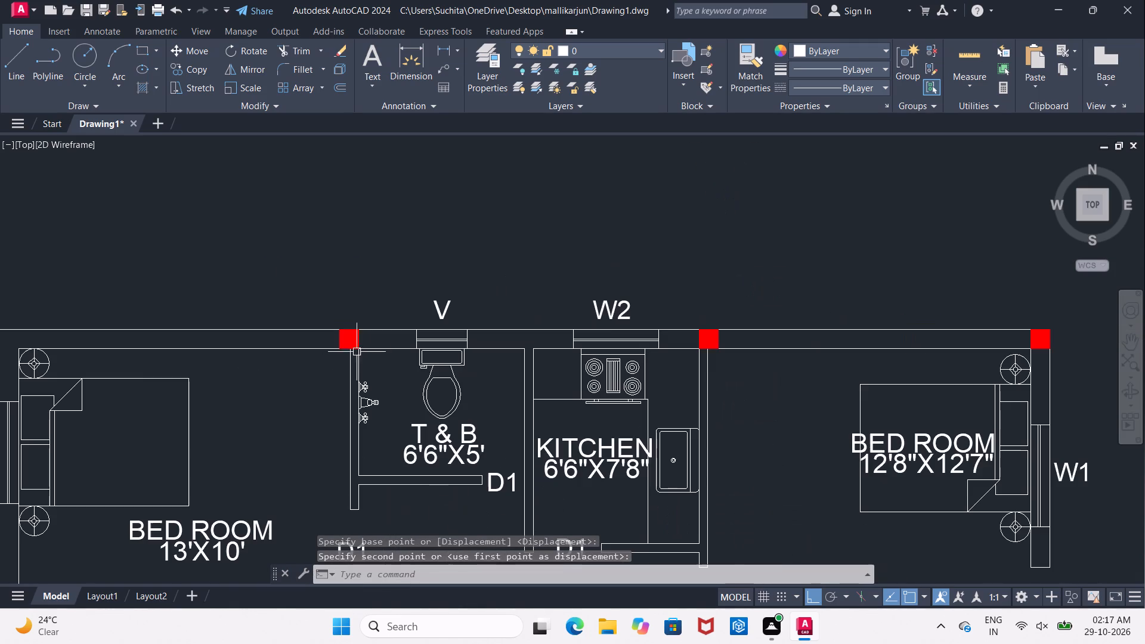
scroll(343, 353, "down", 1)
middle_click(349, 354)
scroll(345, 349, "up", 2)
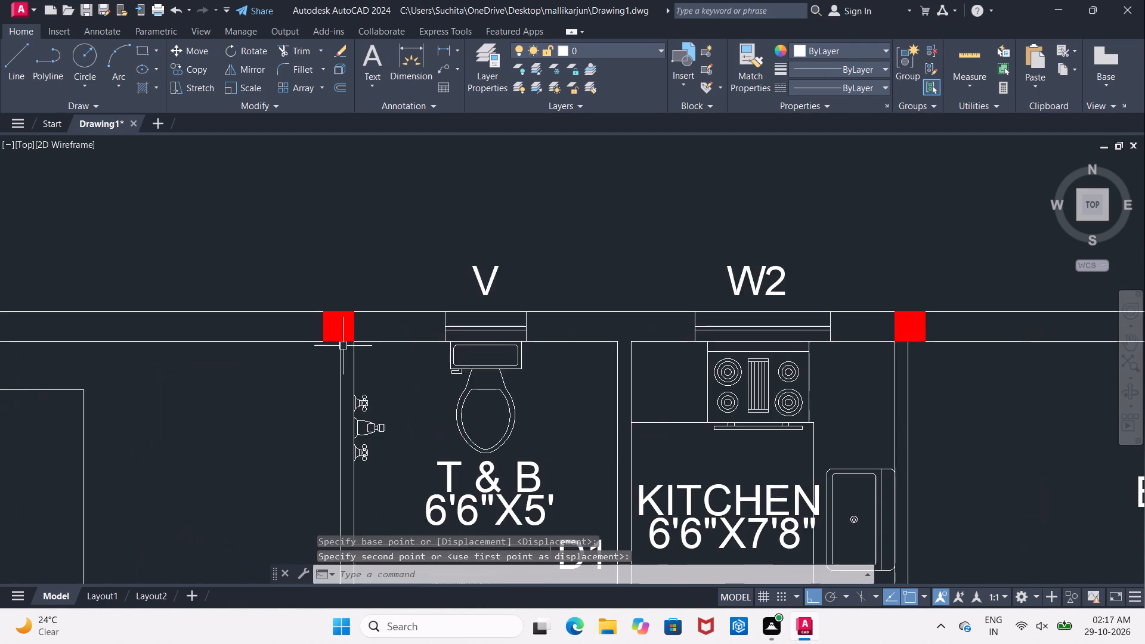
scroll(342, 345, "up", 1)
scroll(336, 342, "down", 2)
left_click(308, 311)
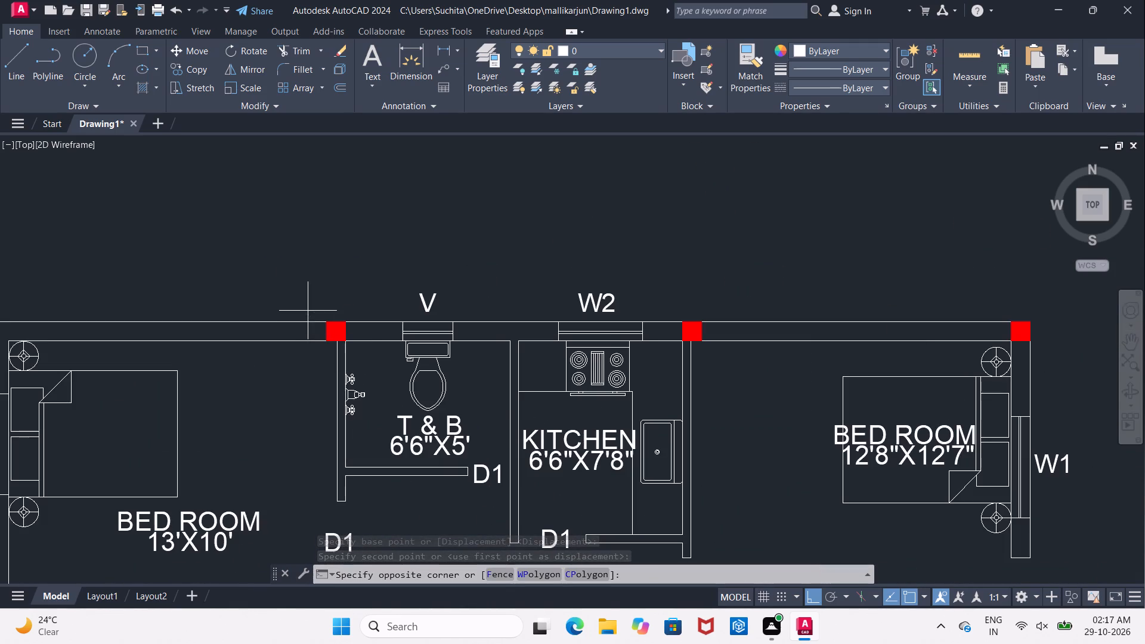
left_click(305, 306)
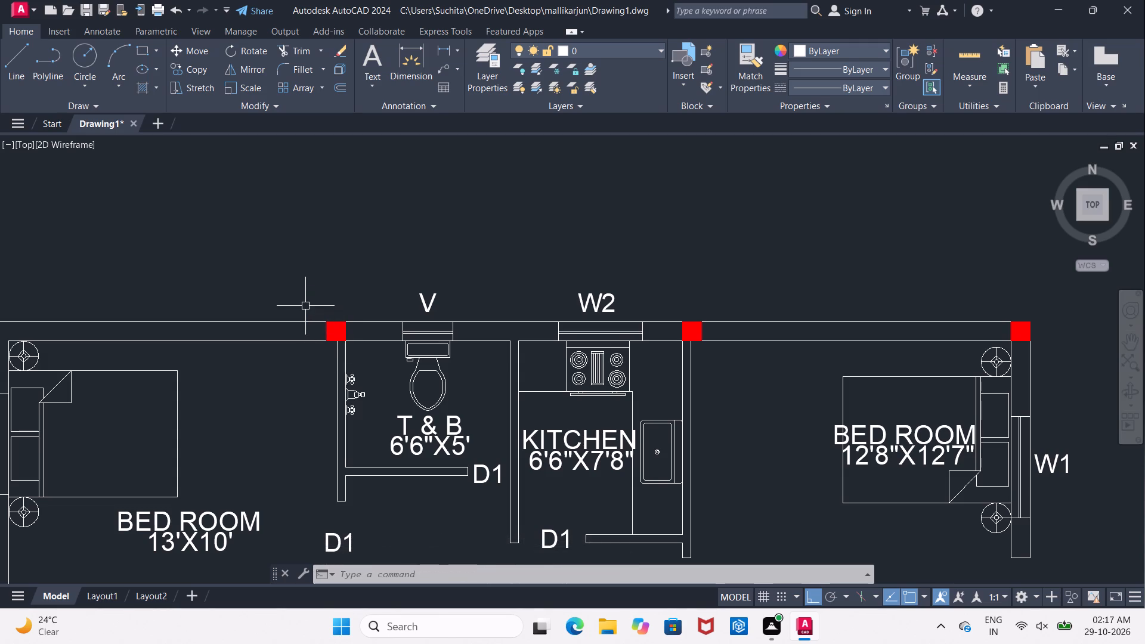
scroll(342, 355, "up", 3)
left_click(304, 302)
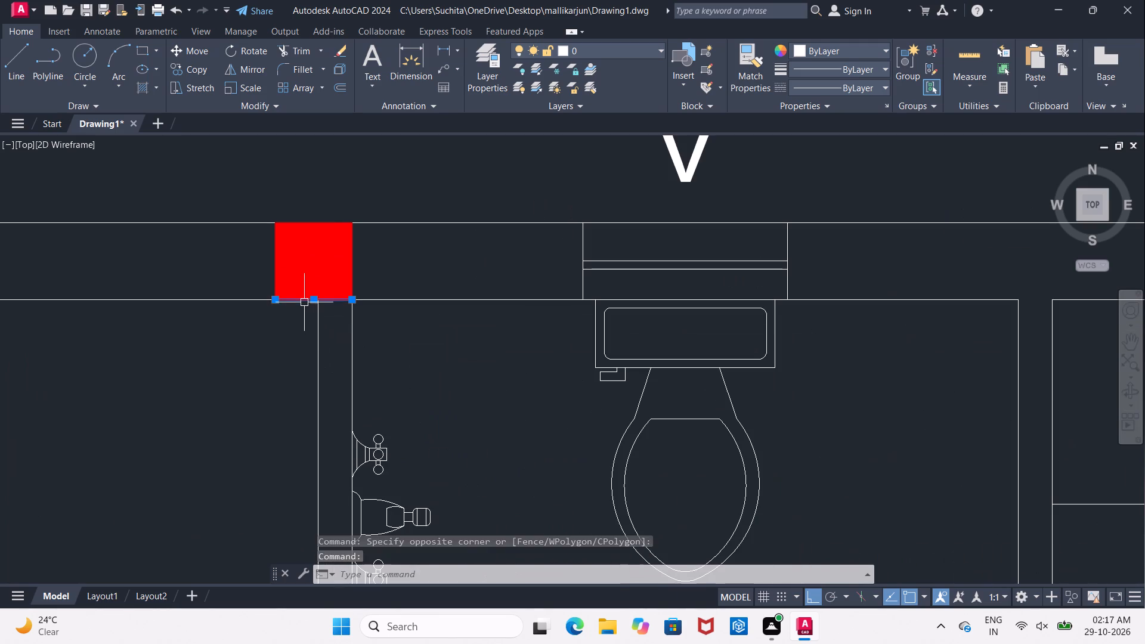
left_click(275, 274)
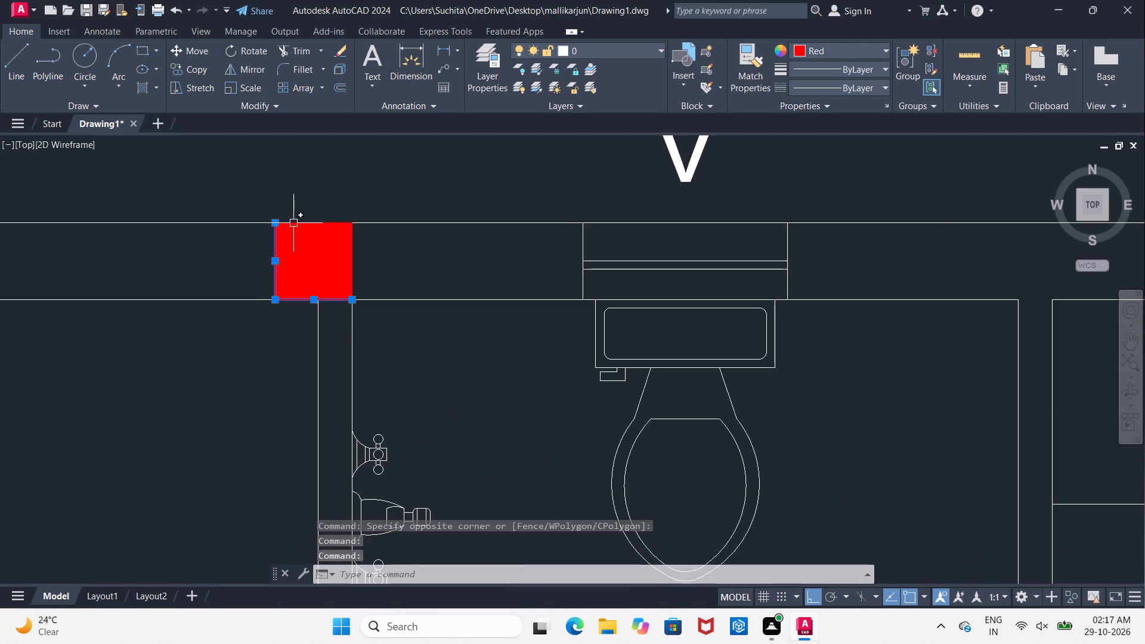
left_click(293, 224)
left_click(348, 263)
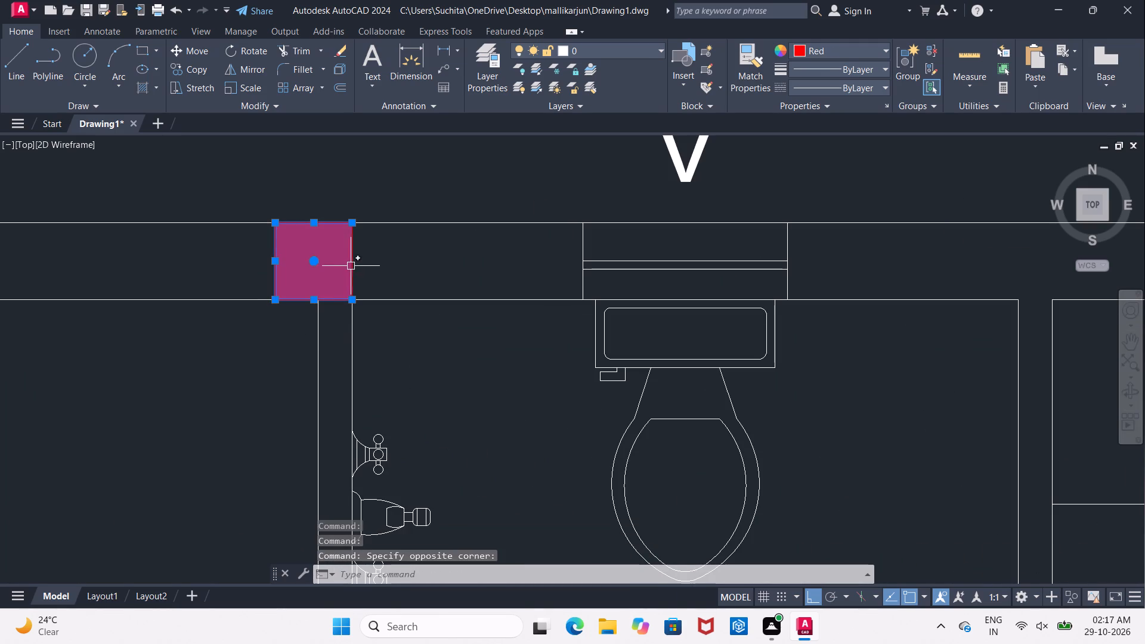
left_click(351, 265)
left_click(181, 69)
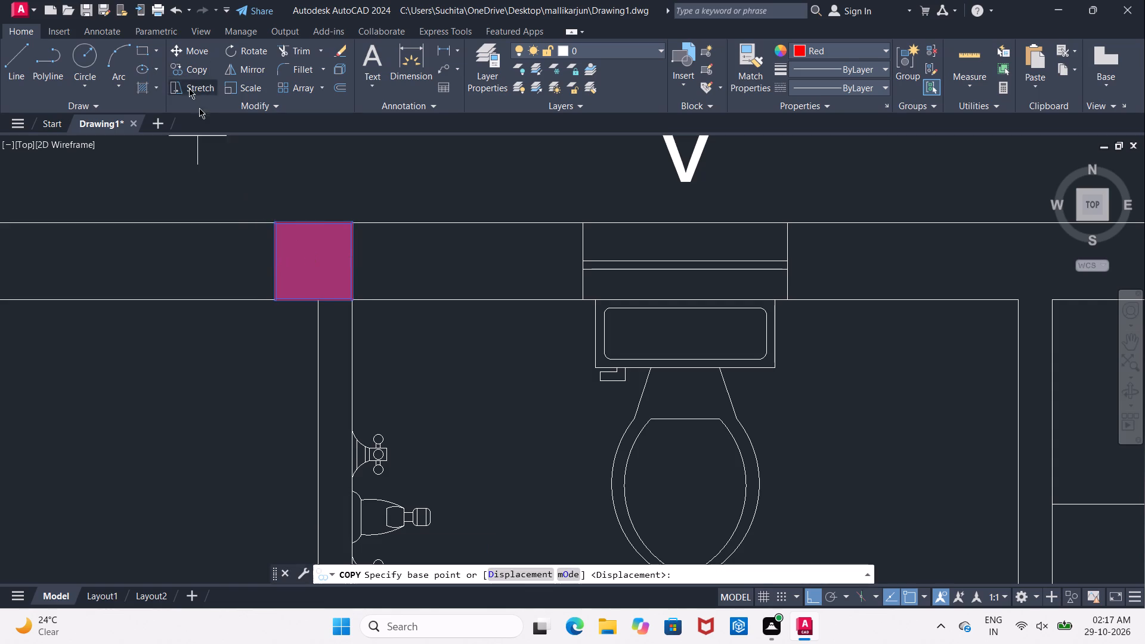
left_click(272, 221)
middle_click_drag(142, 225, 447, 275)
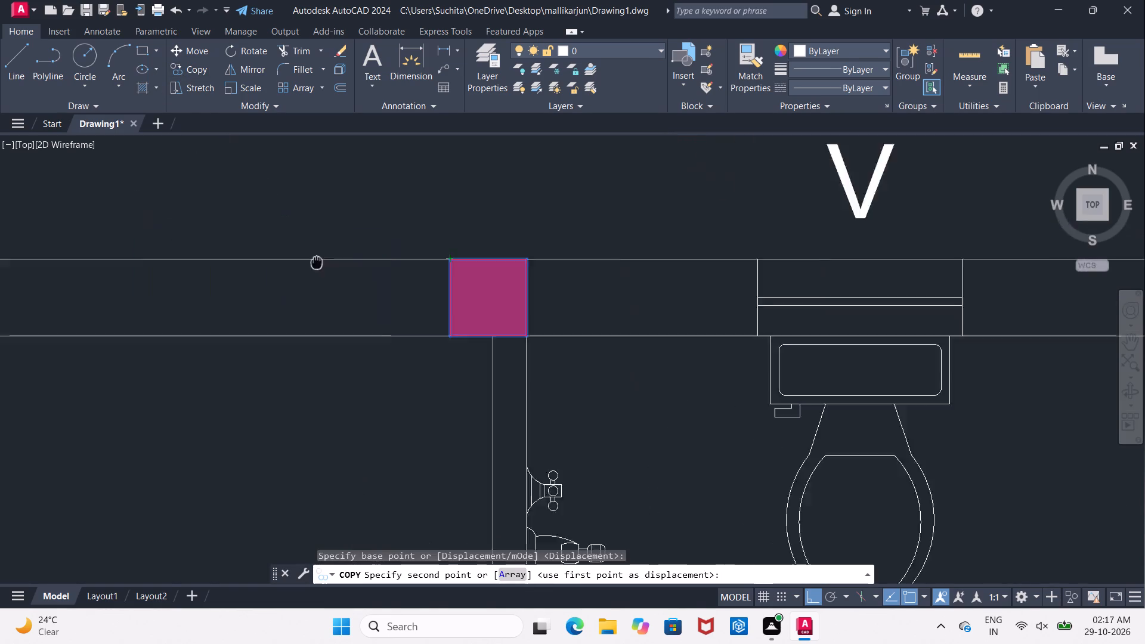
middle_click_drag(447, 275, 581, 287)
middle_click_drag(255, 293, 673, 313)
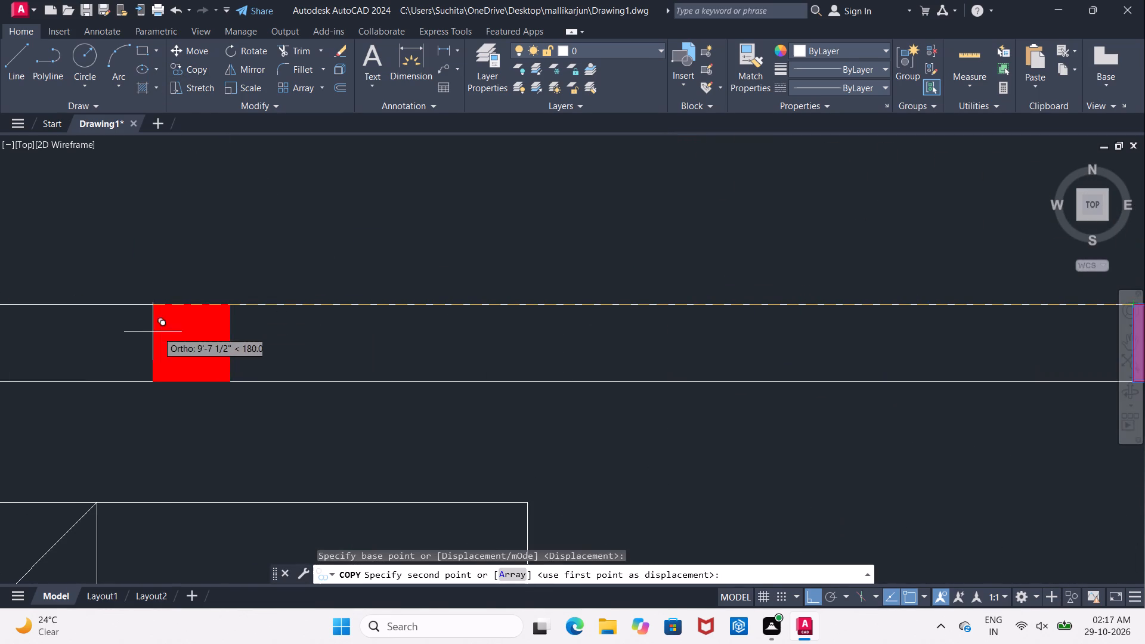
scroll(217, 338, "down", 3)
middle_click_drag(153, 342, 256, 359)
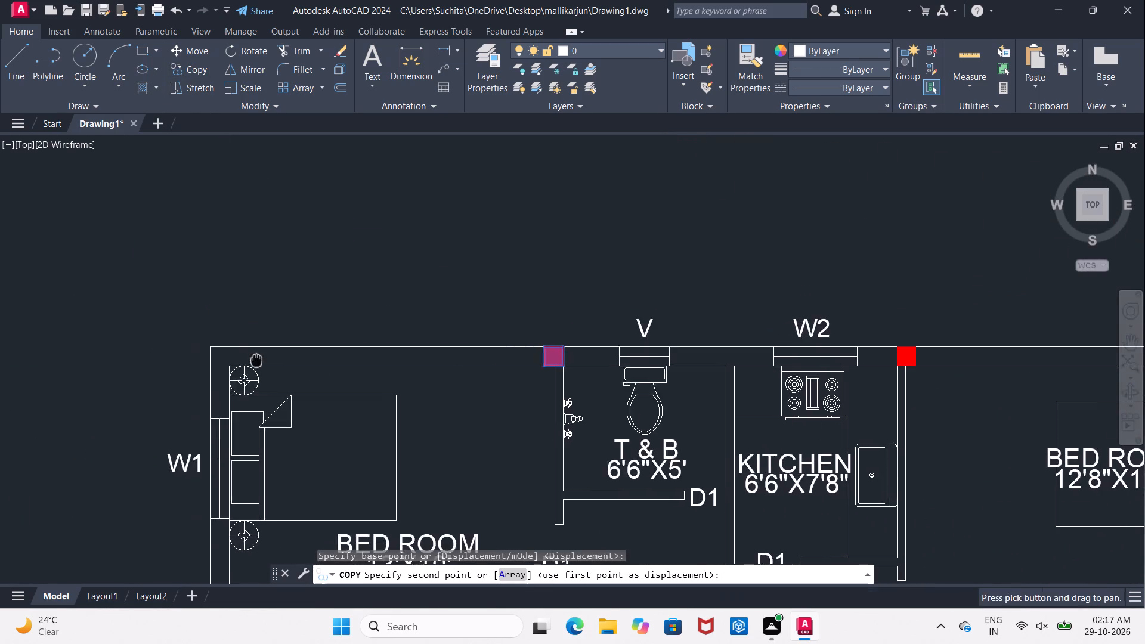
scroll(221, 360, "up", 4)
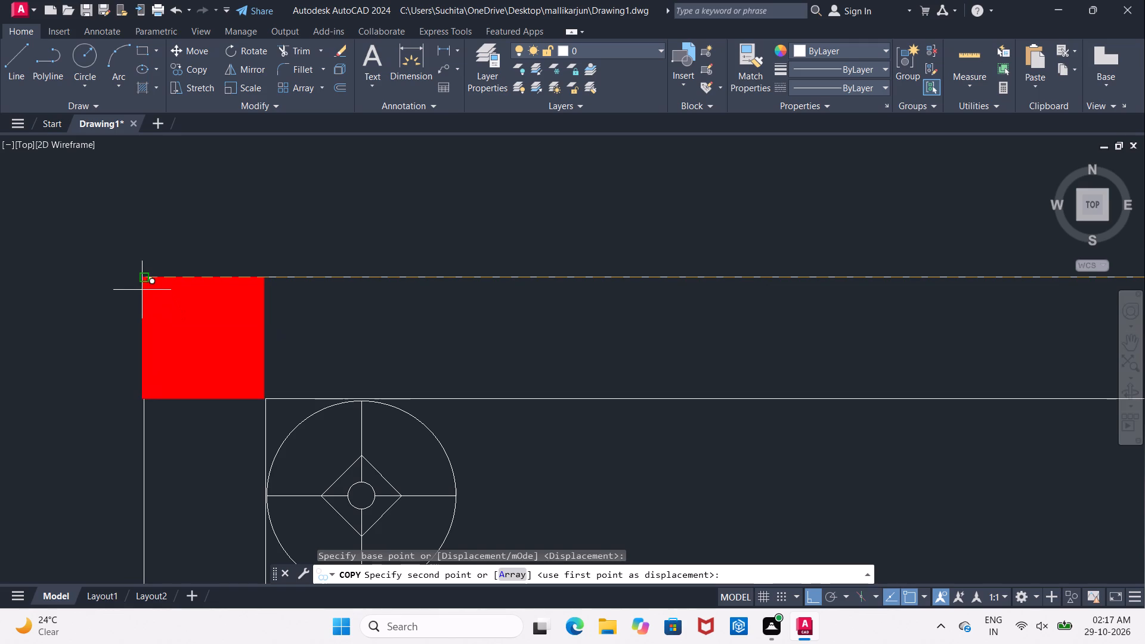
left_click(148, 280)
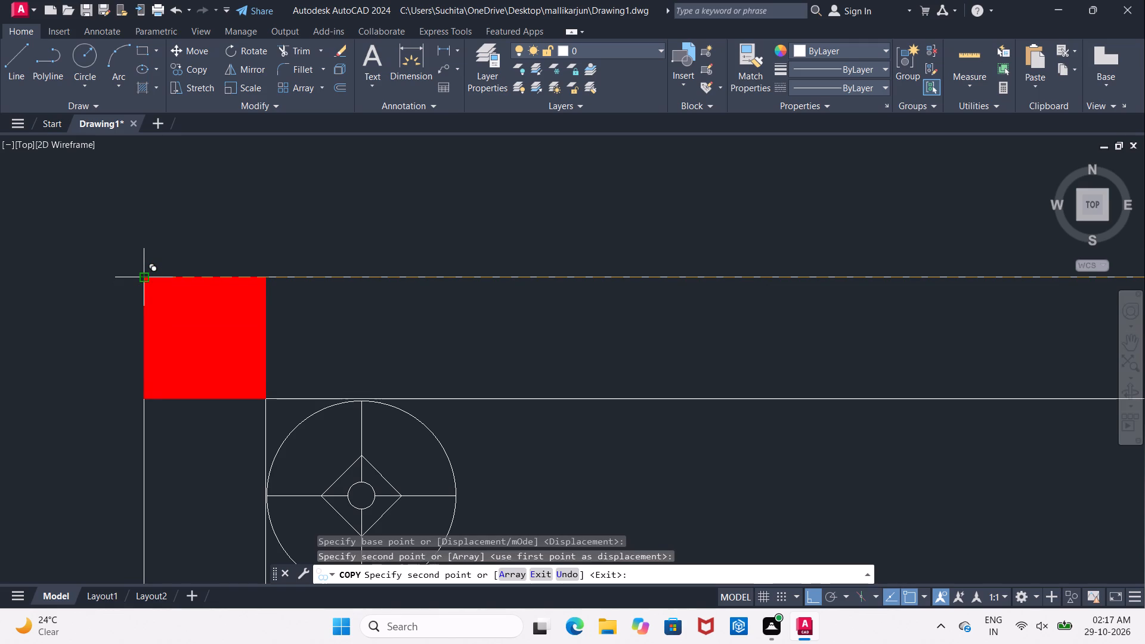
key("Escape")
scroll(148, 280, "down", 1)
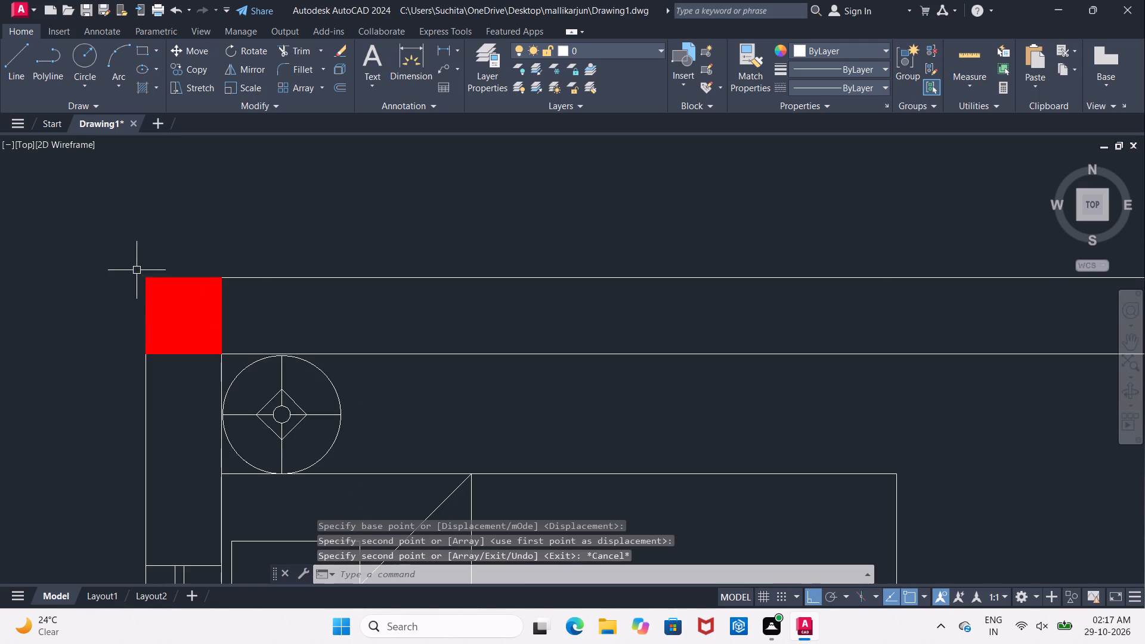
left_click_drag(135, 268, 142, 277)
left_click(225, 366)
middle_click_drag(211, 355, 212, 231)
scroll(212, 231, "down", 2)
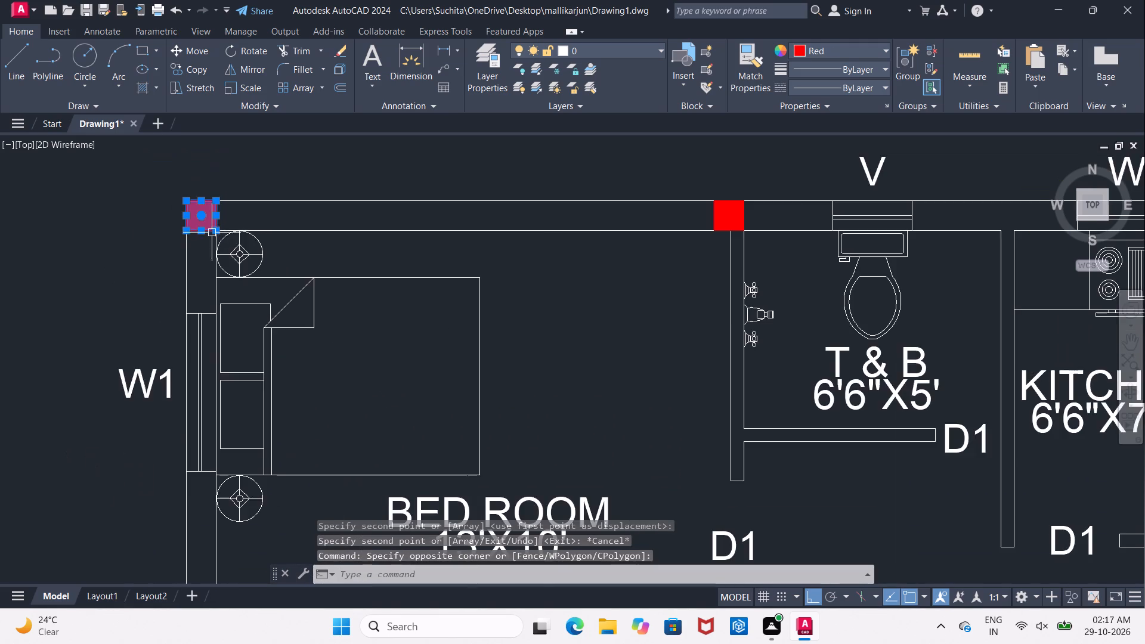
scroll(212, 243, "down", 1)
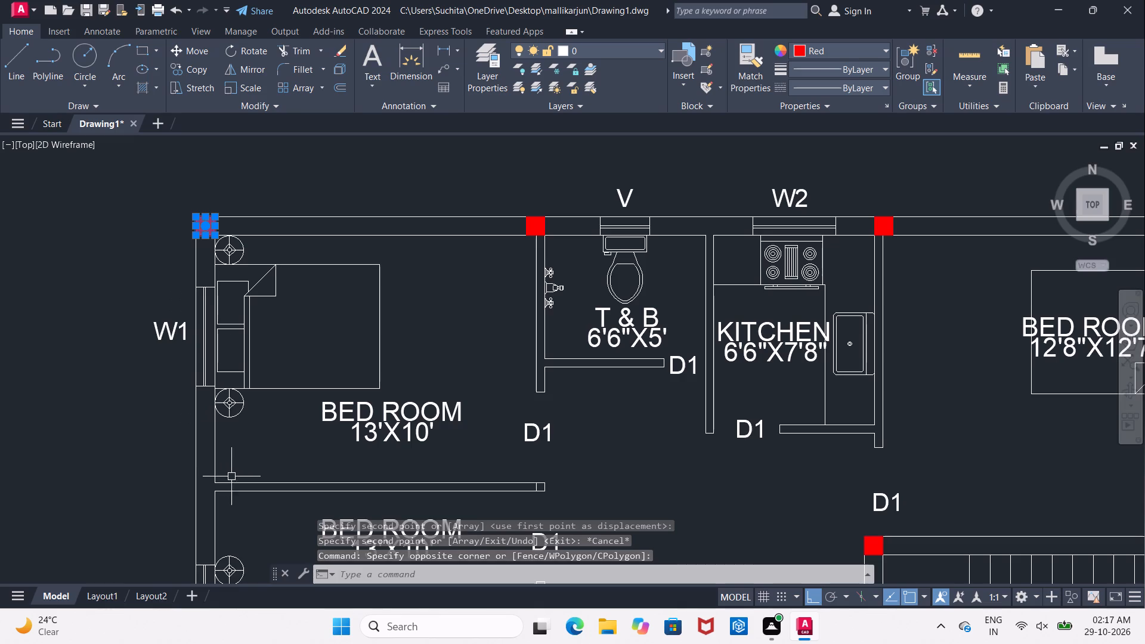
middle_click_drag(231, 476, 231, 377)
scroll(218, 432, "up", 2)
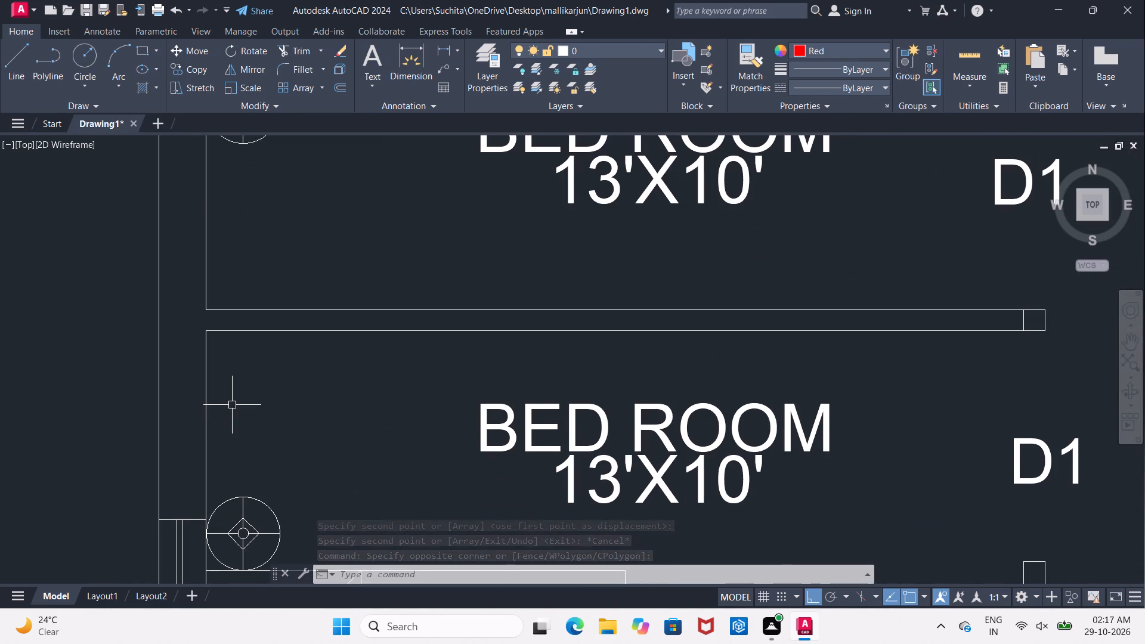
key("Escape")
Extend the upper line of the partition between the two 13'X10' bedrooms to the outer line of the left wall.
type("EX")
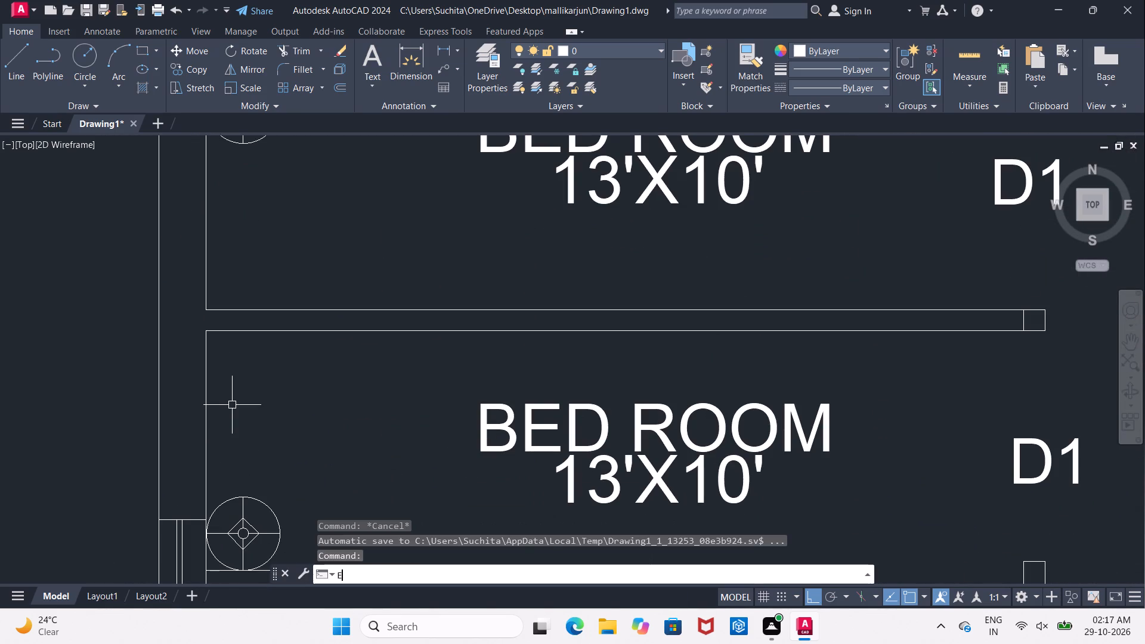
key("space")
key("space")
left_click(224, 312)
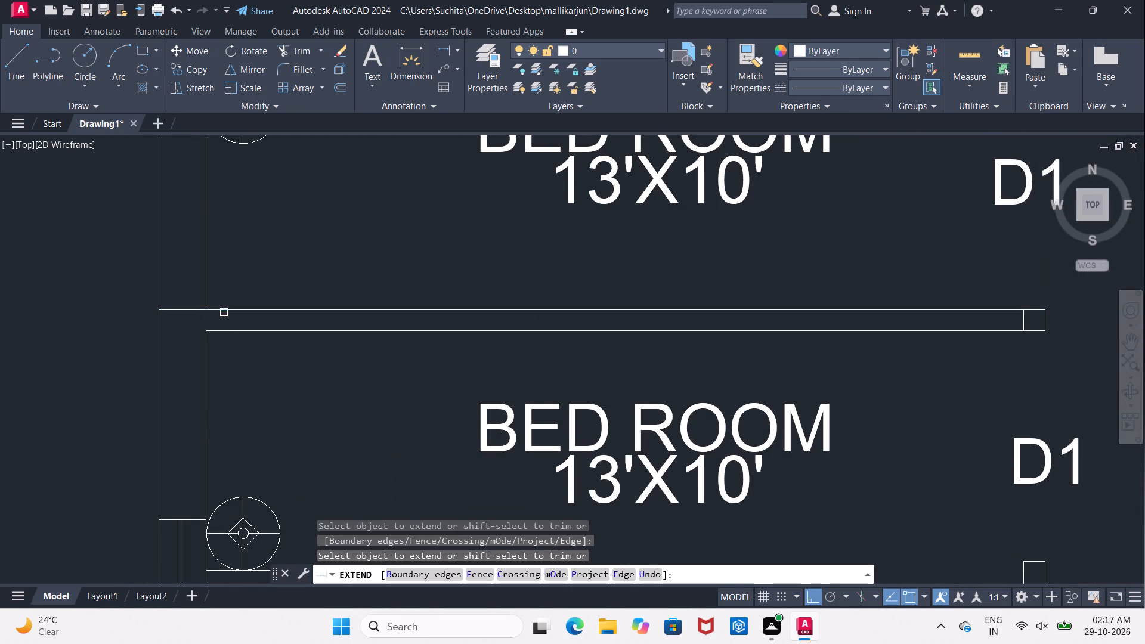
middle_click_drag(253, 423, 238, 467)
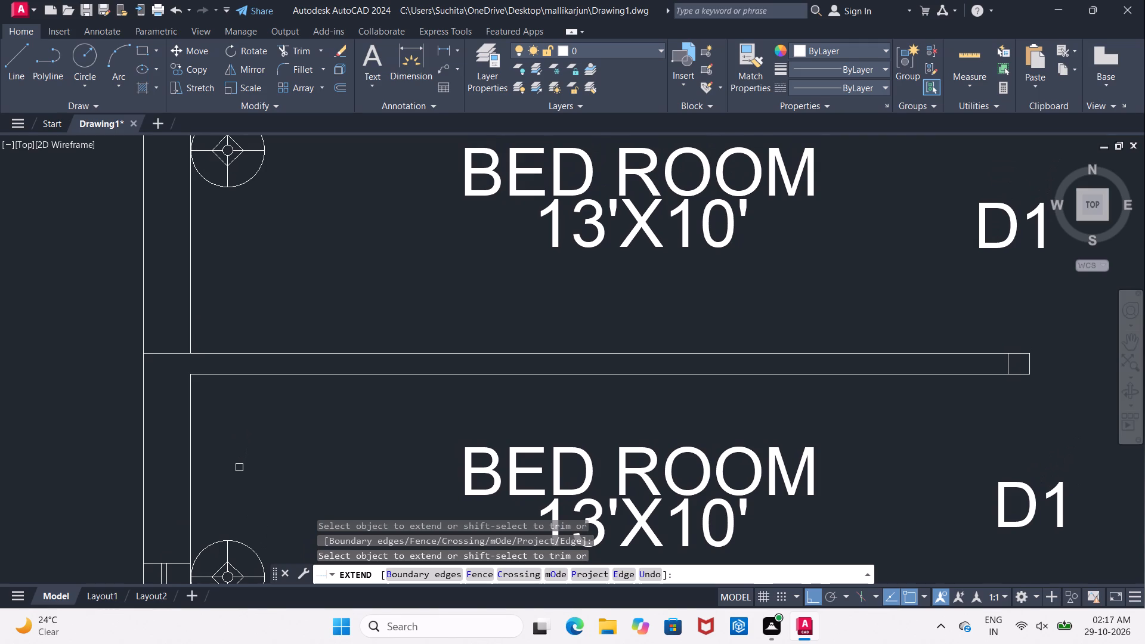
scroll(239, 467, "down", 2)
middle_click_drag(230, 413, 236, 440)
key("Escape")
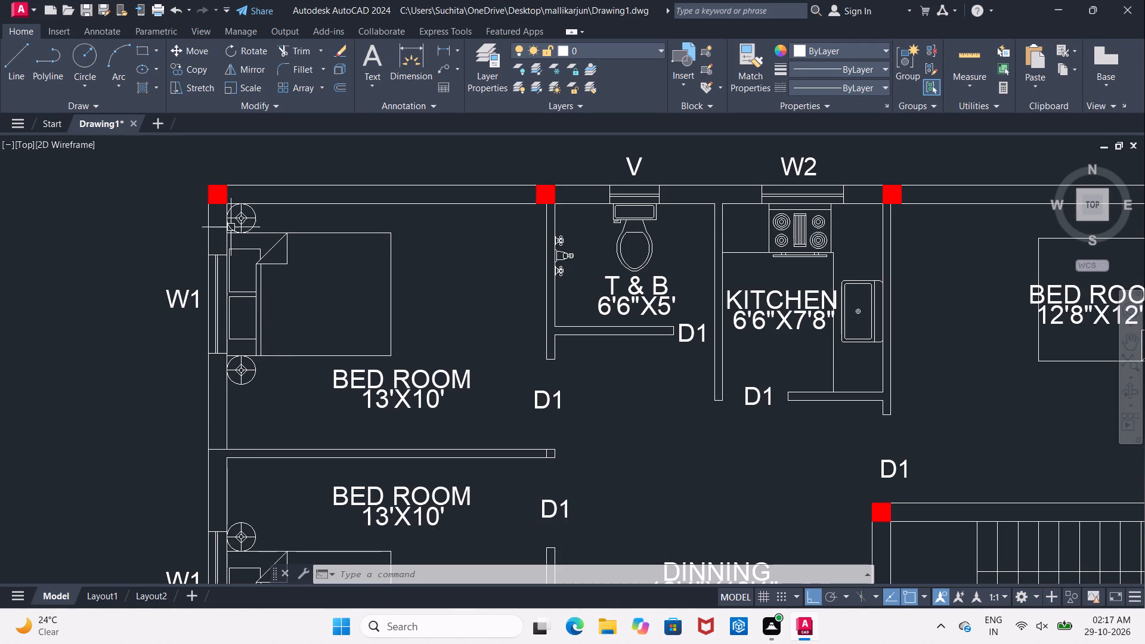
Copy the top-left corner column by its top-right corner down the left wall to the junction with the upper line of the bedroom partition.
scroll(212, 190, "up", 2)
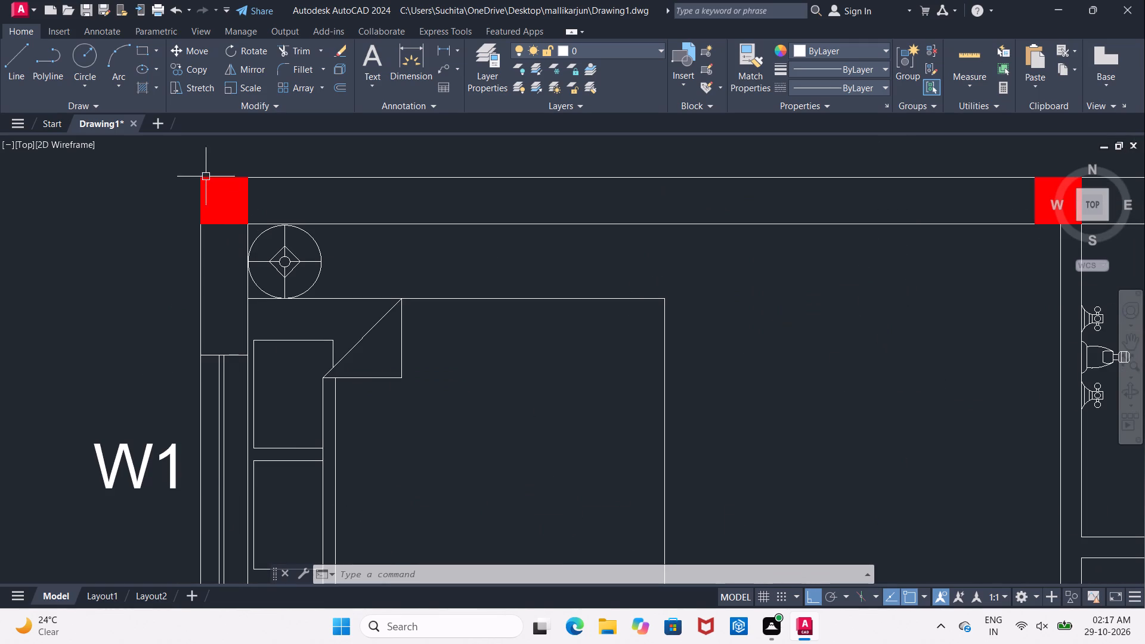
left_click(188, 167)
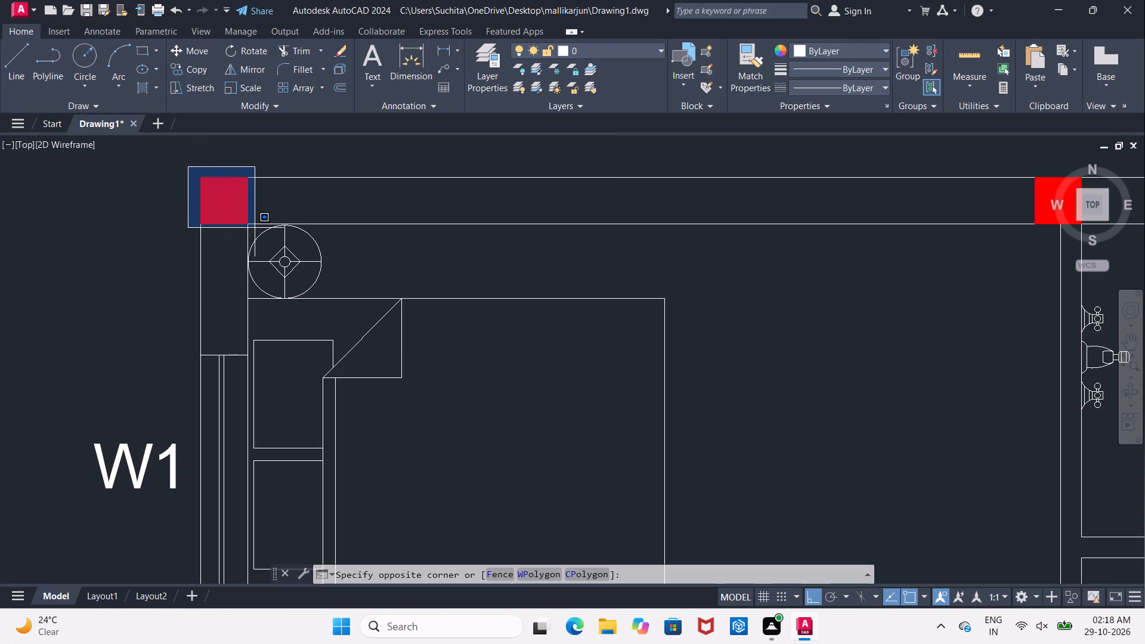
left_click(254, 225)
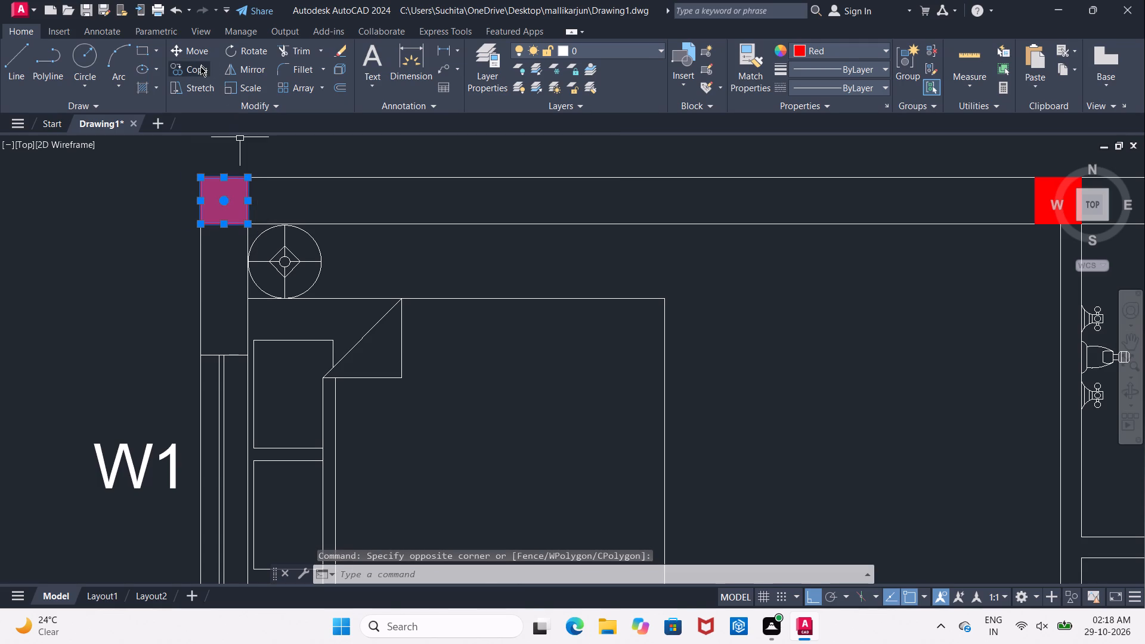
left_click(200, 67)
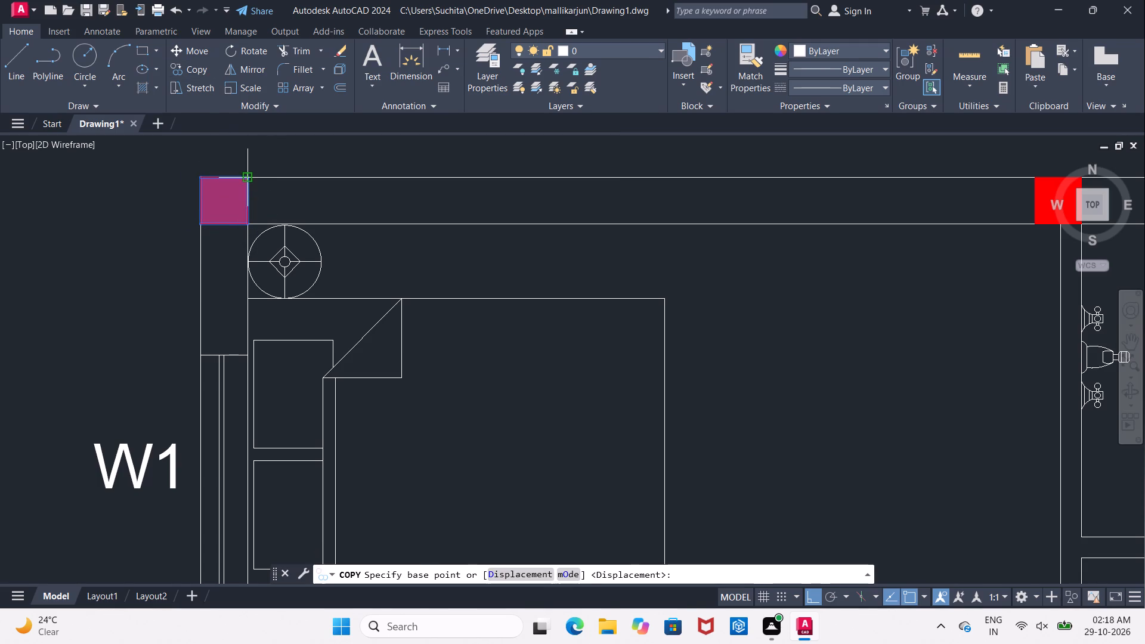
left_click(245, 175)
middle_click_drag(251, 342, 239, 151)
scroll(240, 156, "down", 1)
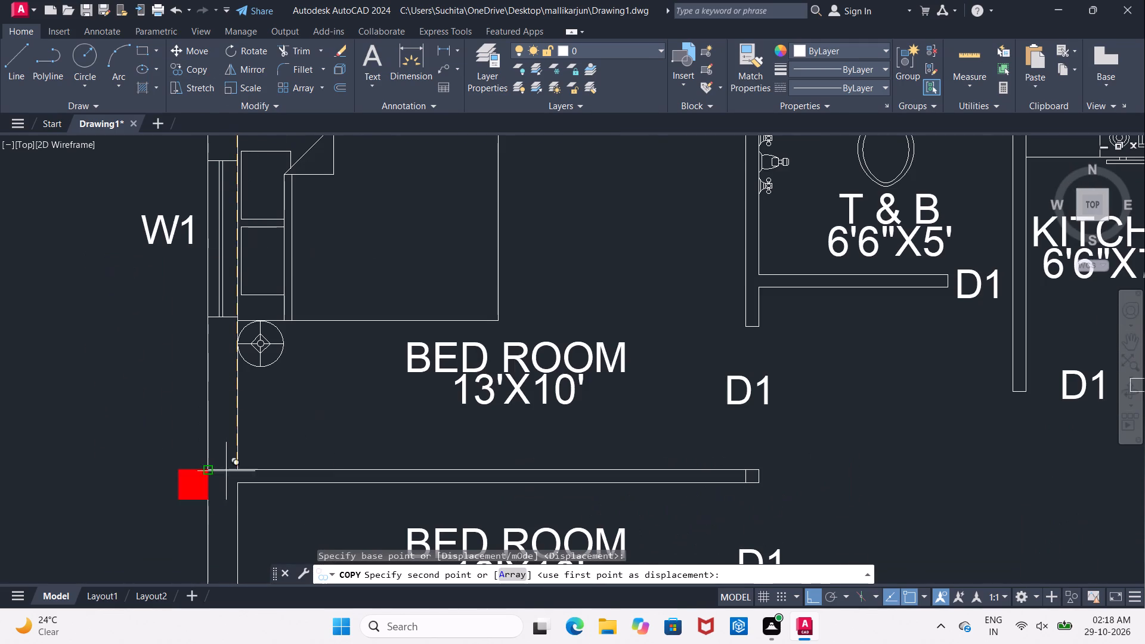
scroll(228, 476, "up", 5)
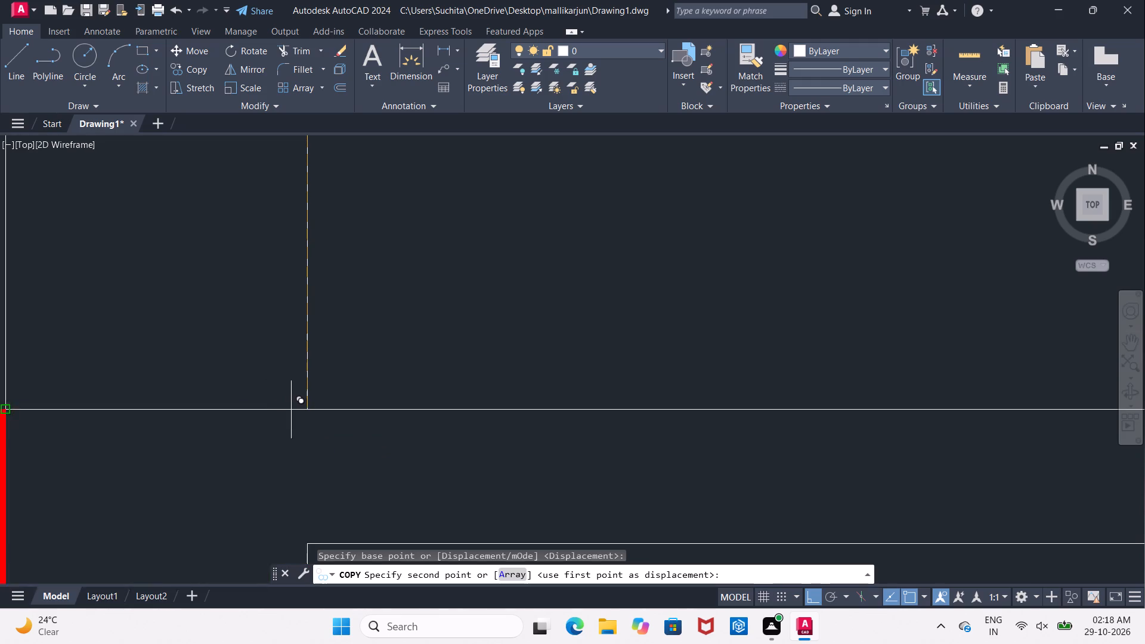
left_click(310, 411)
Place another column copy at the plan's bottom-left wall corner below the lower bedroom, and end the copying.
scroll(312, 410, "down", 5)
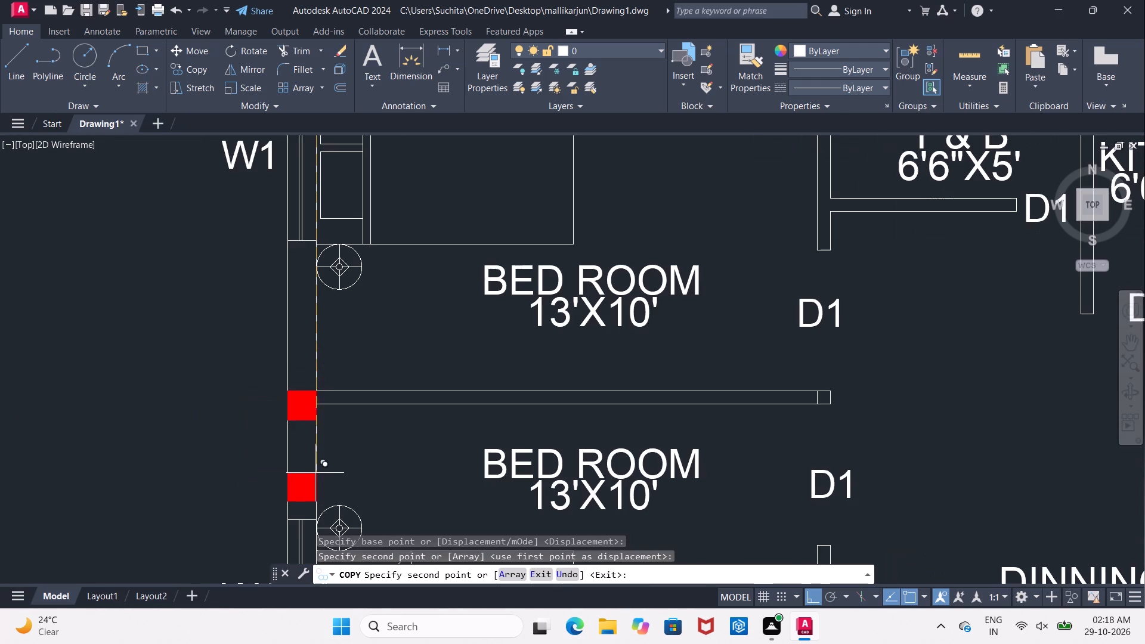
middle_click_drag(311, 471, 274, 246)
scroll(283, 260, "down", 1)
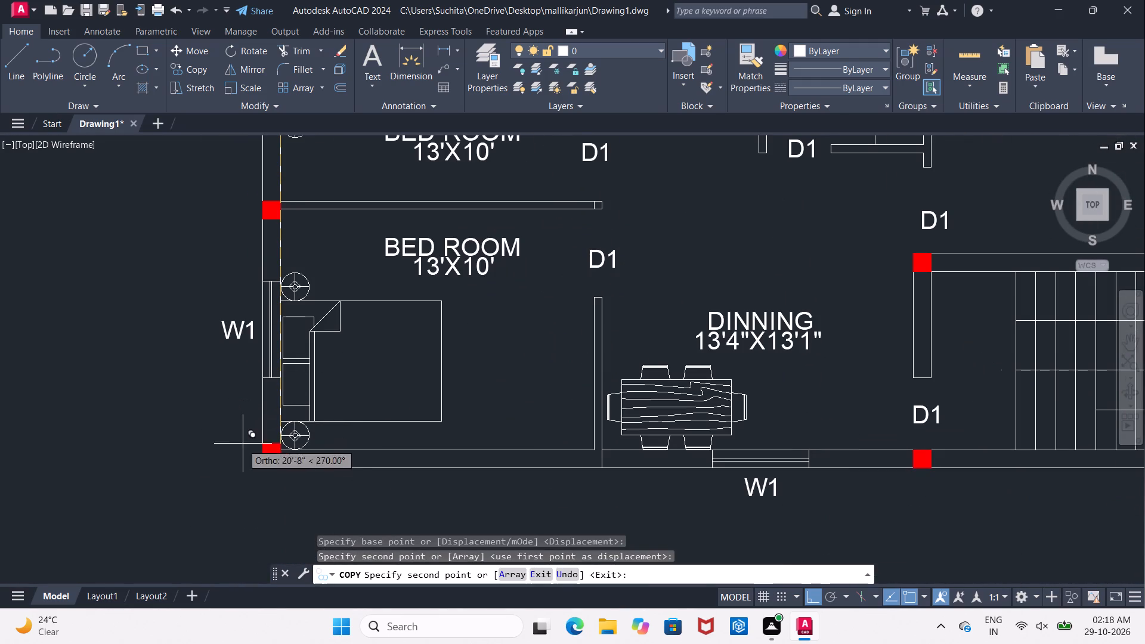
scroll(263, 457, "up", 3)
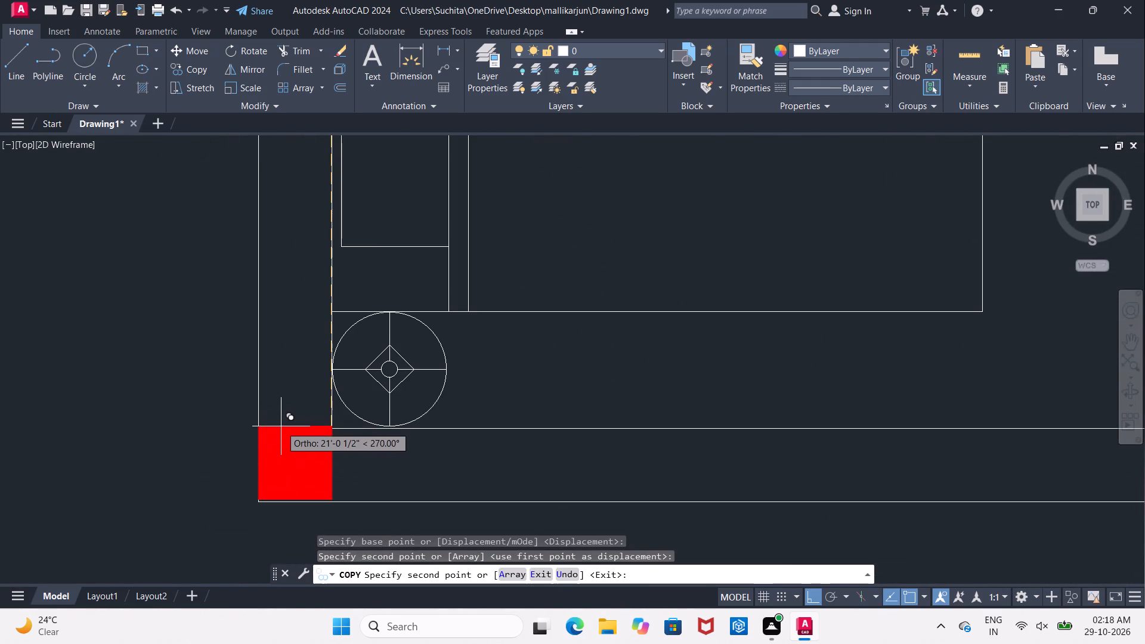
left_click(281, 429)
scroll(147, 425, "down", 4)
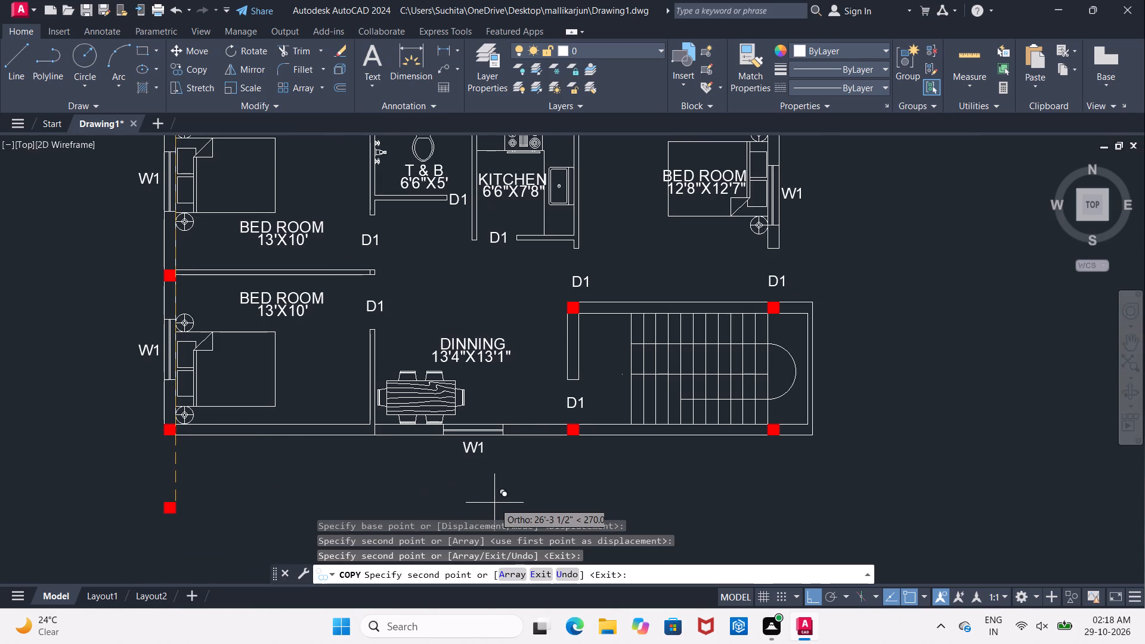
key("Escape")
Copy the second plan's bottom-left corner column by its right edge along the bottom wall, just short of the bedroom–dining partition.
scroll(151, 467, "up", 3)
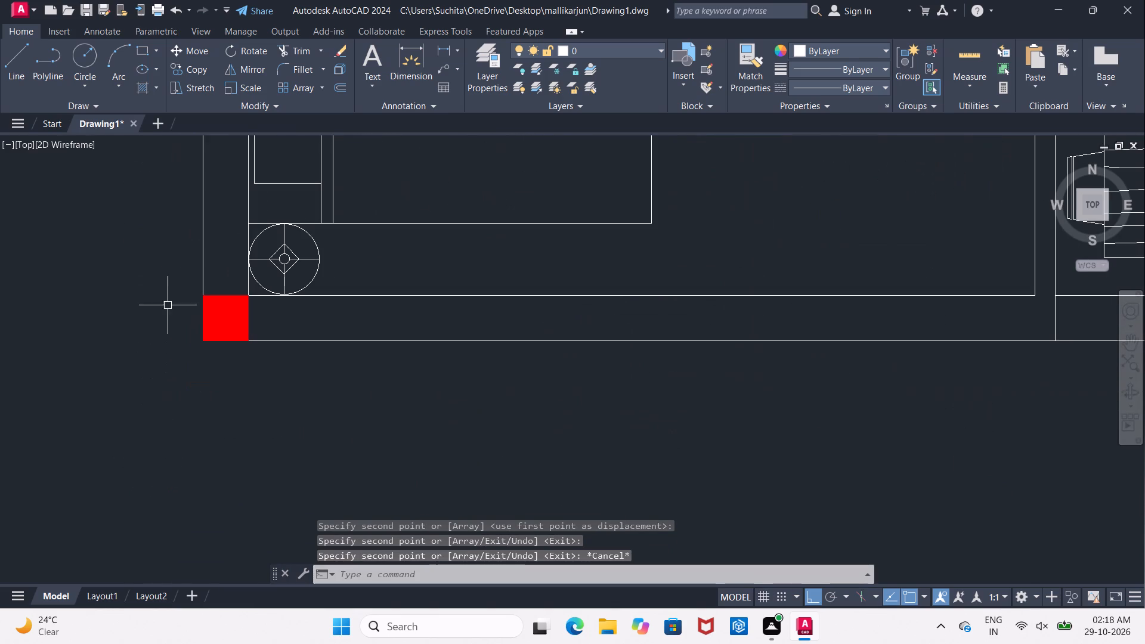
left_click(168, 292)
left_click(255, 379)
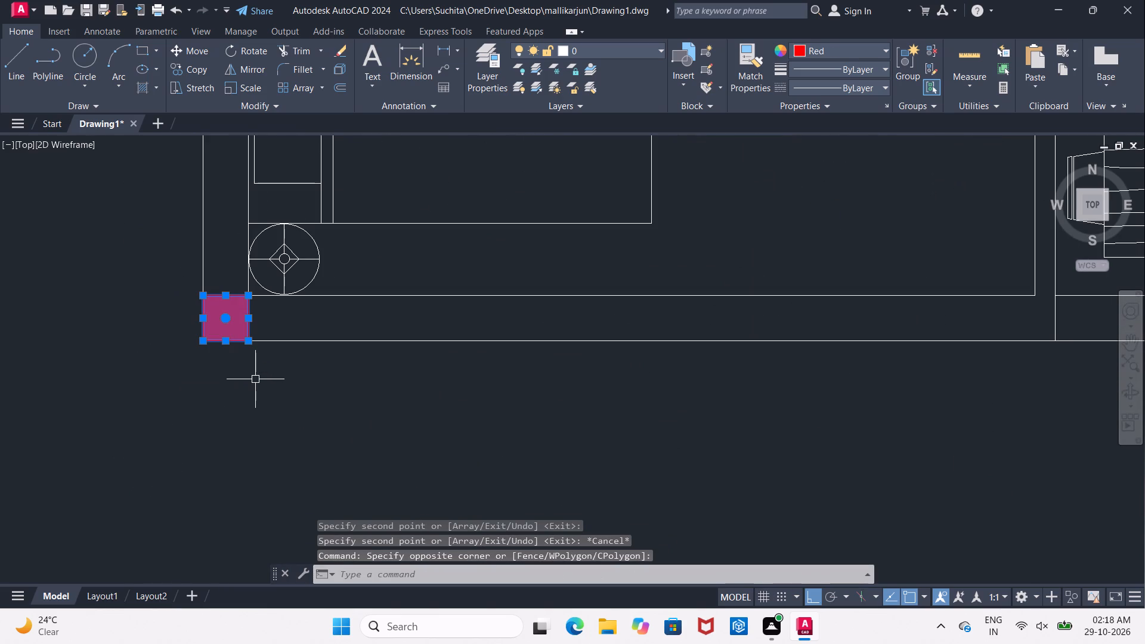
left_click(197, 70)
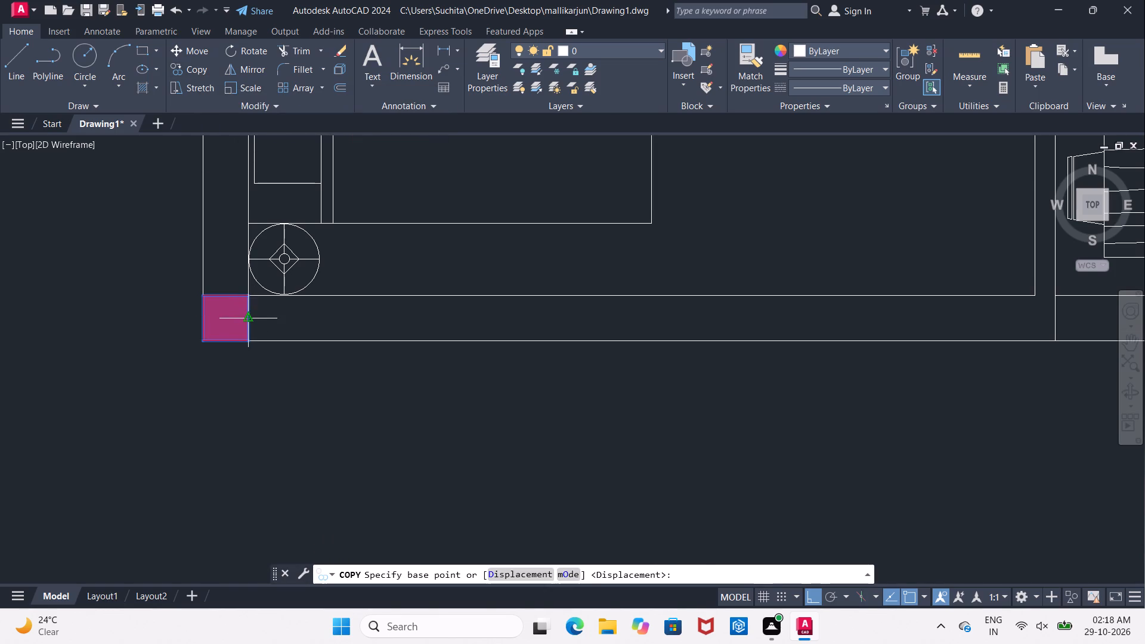
left_click(252, 317)
middle_click_drag(679, 287, 55, 347)
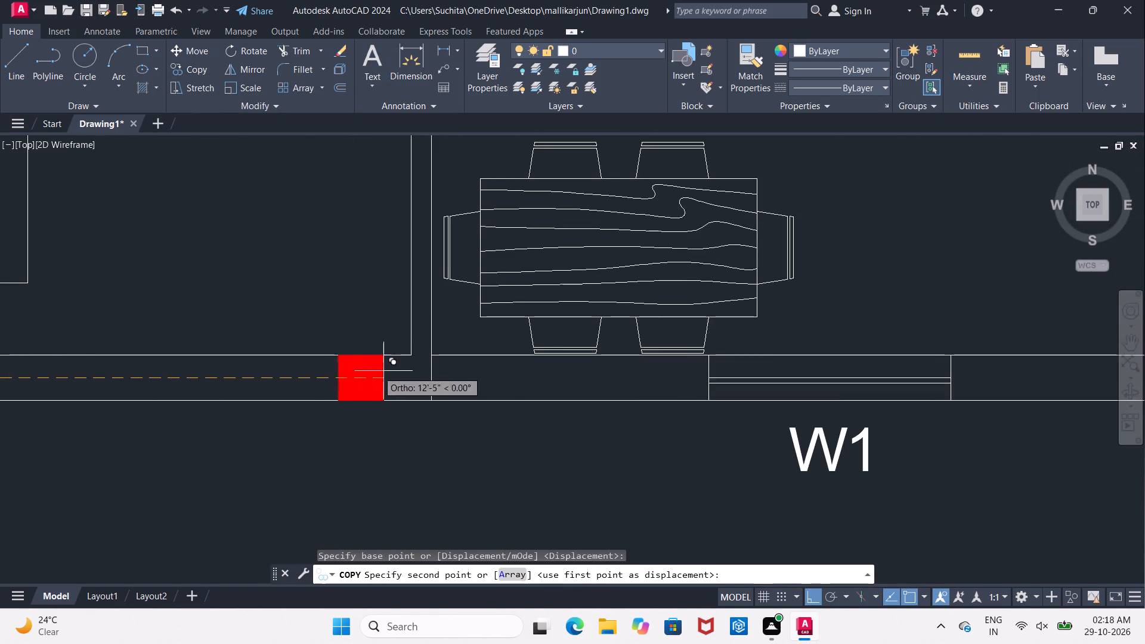
scroll(431, 373, "up", 1)
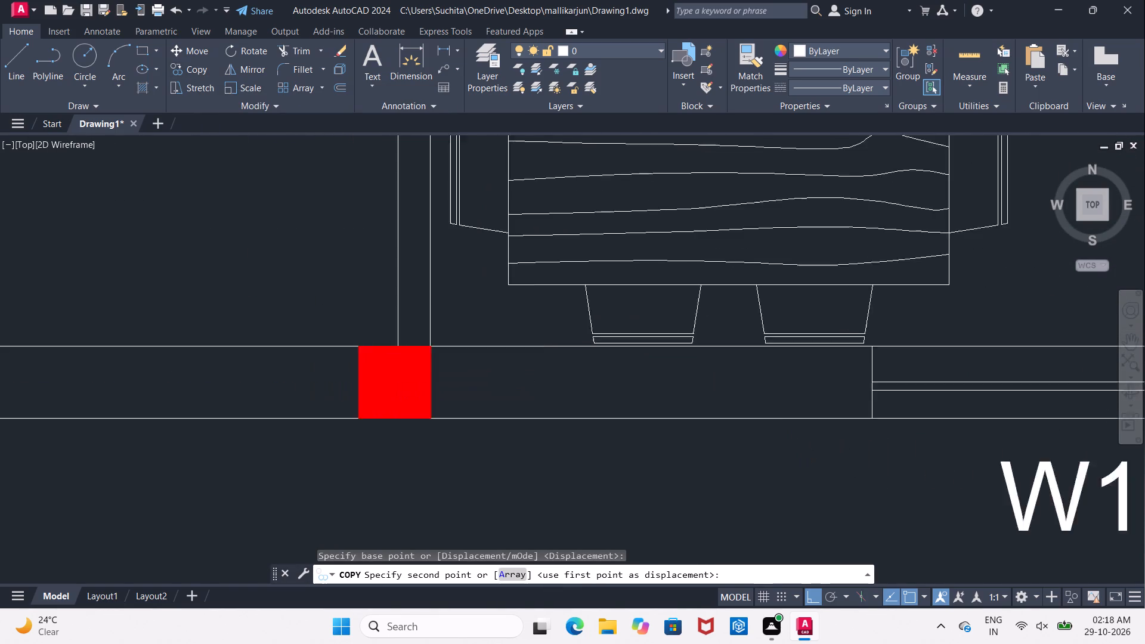
scroll(431, 373, "up", 1)
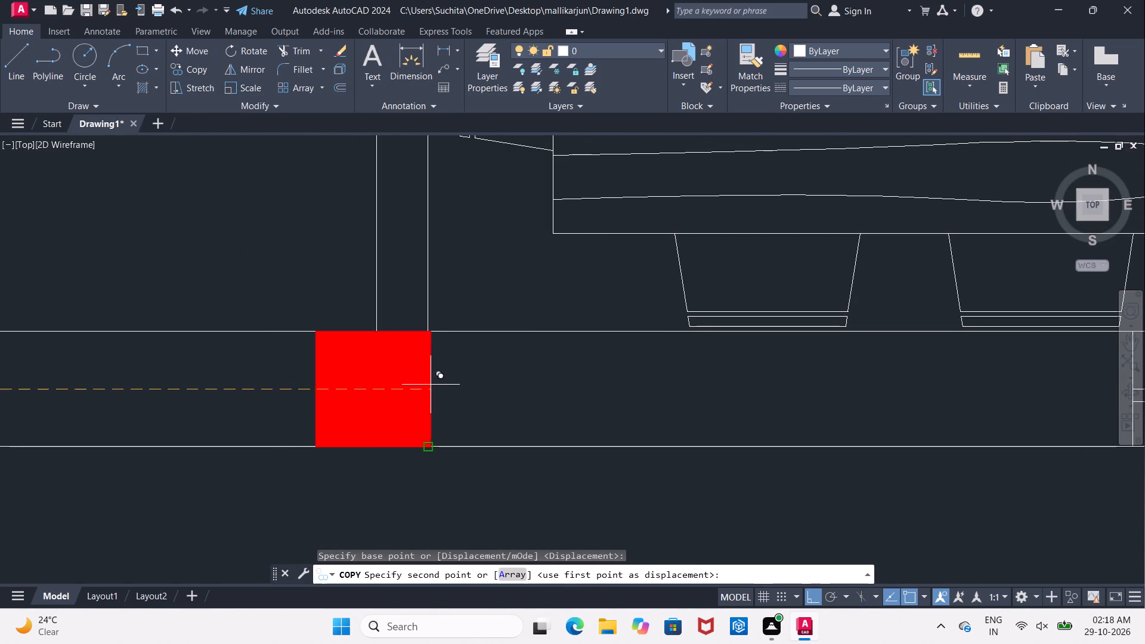
left_click(351, 398)
key("Escape")
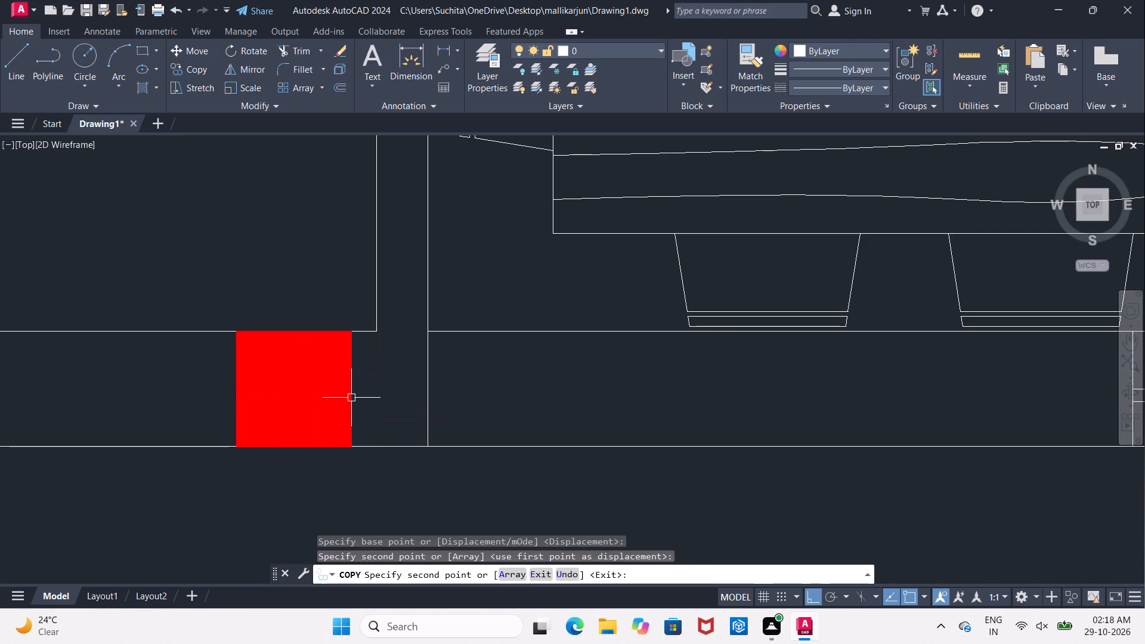
Move the new column by its bottom-right corner to where the partition's dining-side line meets the bottom wall's outer line.
left_click_drag(205, 323, 211, 327)
left_click(361, 456)
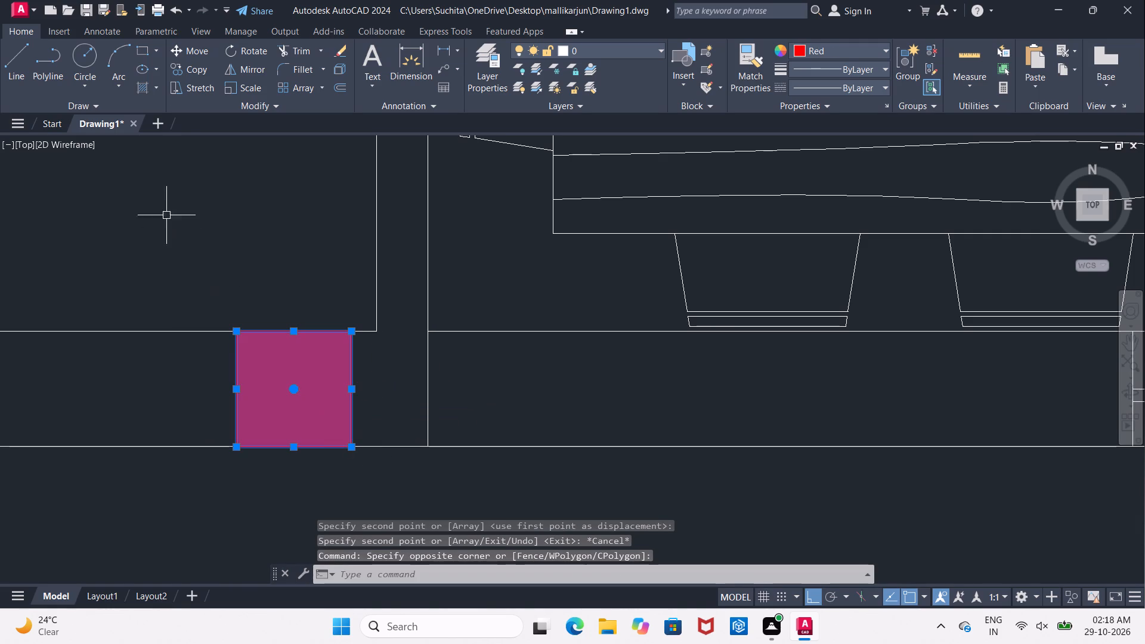
left_click(190, 55)
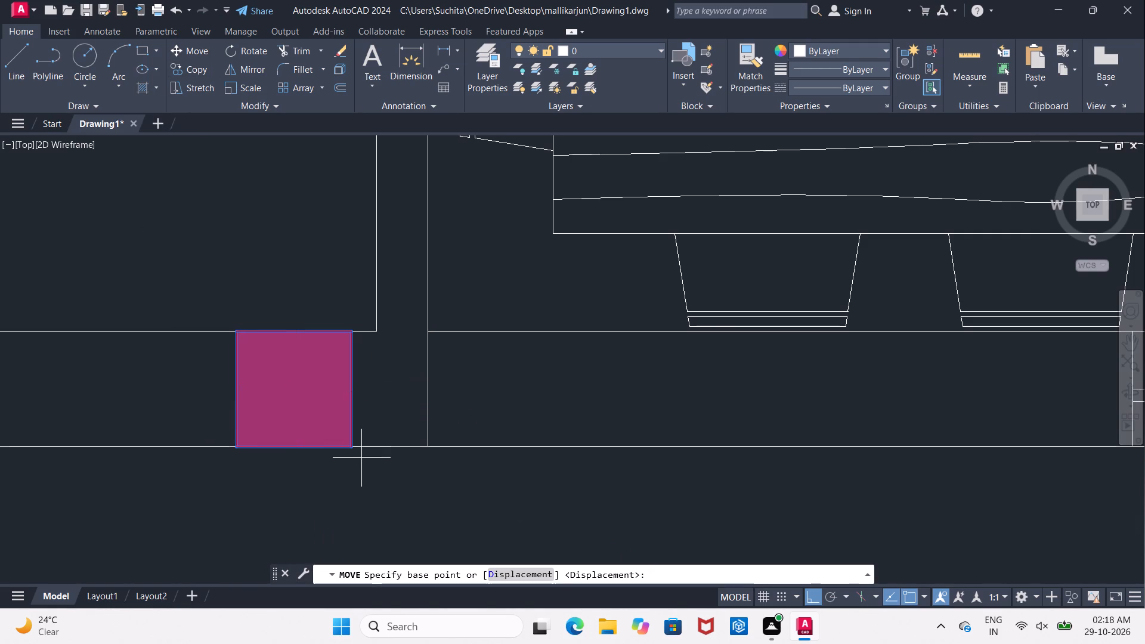
left_click(352, 450)
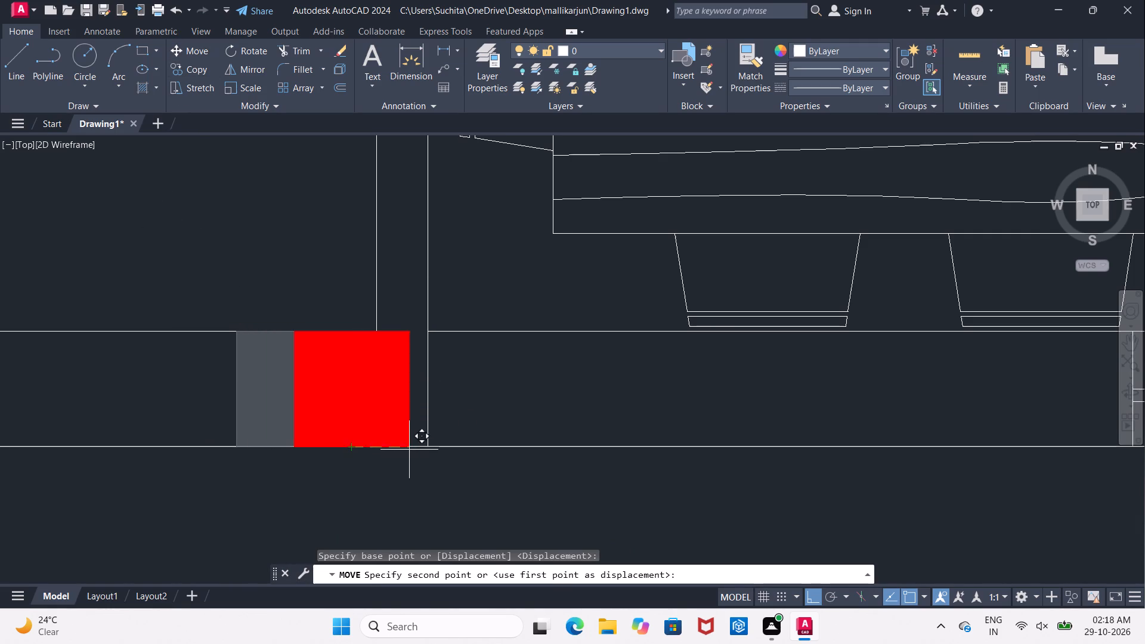
left_click(425, 448)
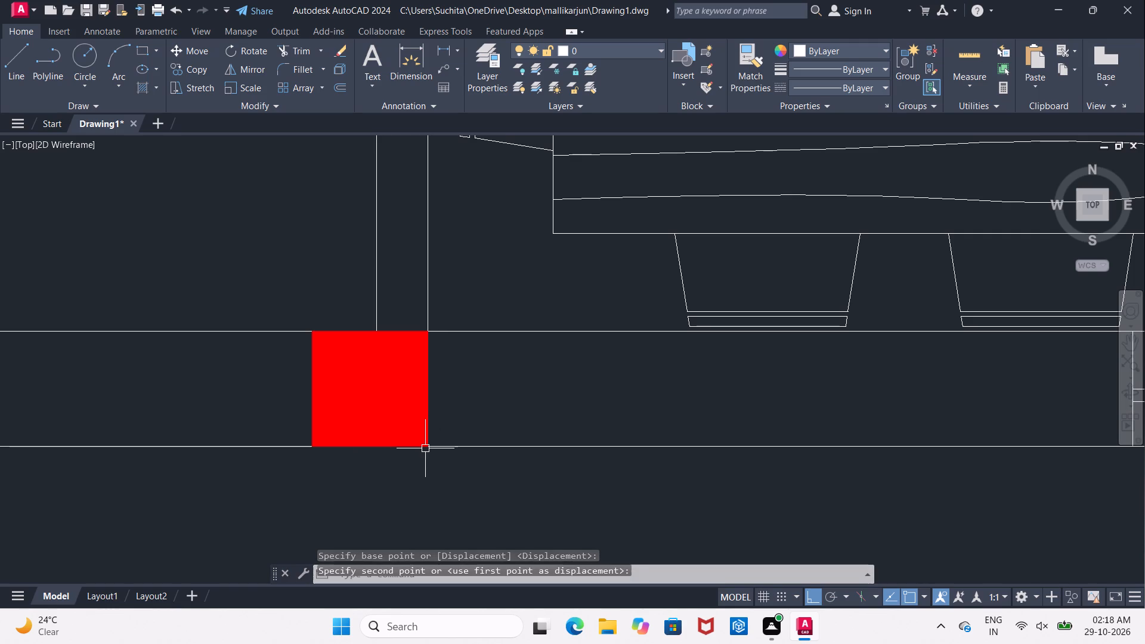
Copy the left-wall column at the bedroom partition to the partition's free end, using its right edge on the partition's lower line as base.
scroll(425, 448, "down", 4)
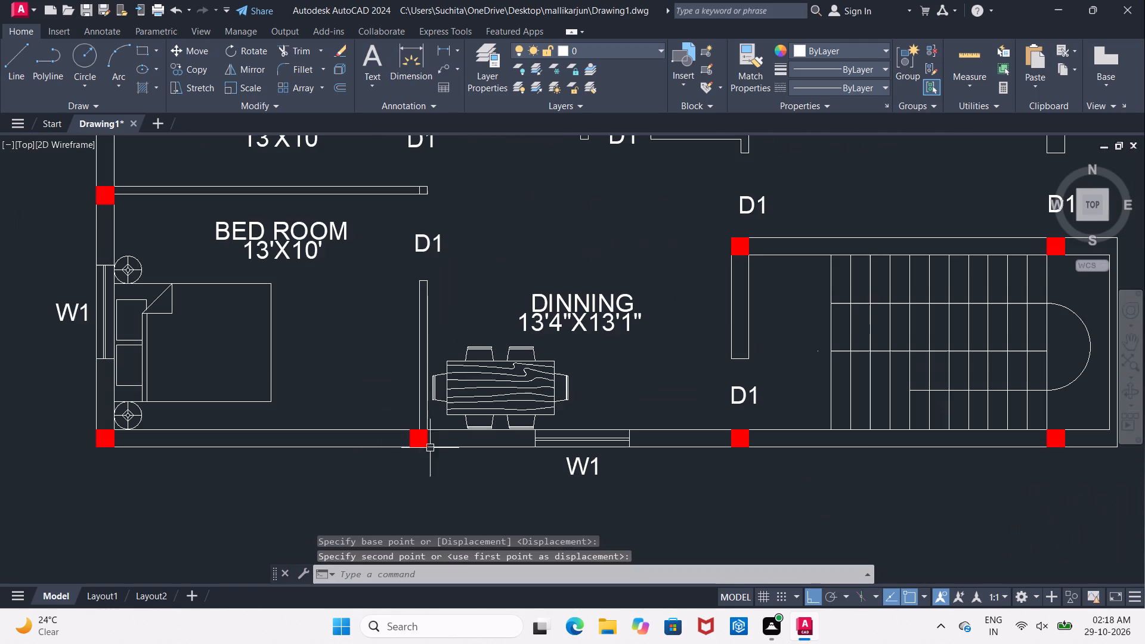
middle_click_drag(468, 448, 403, 419)
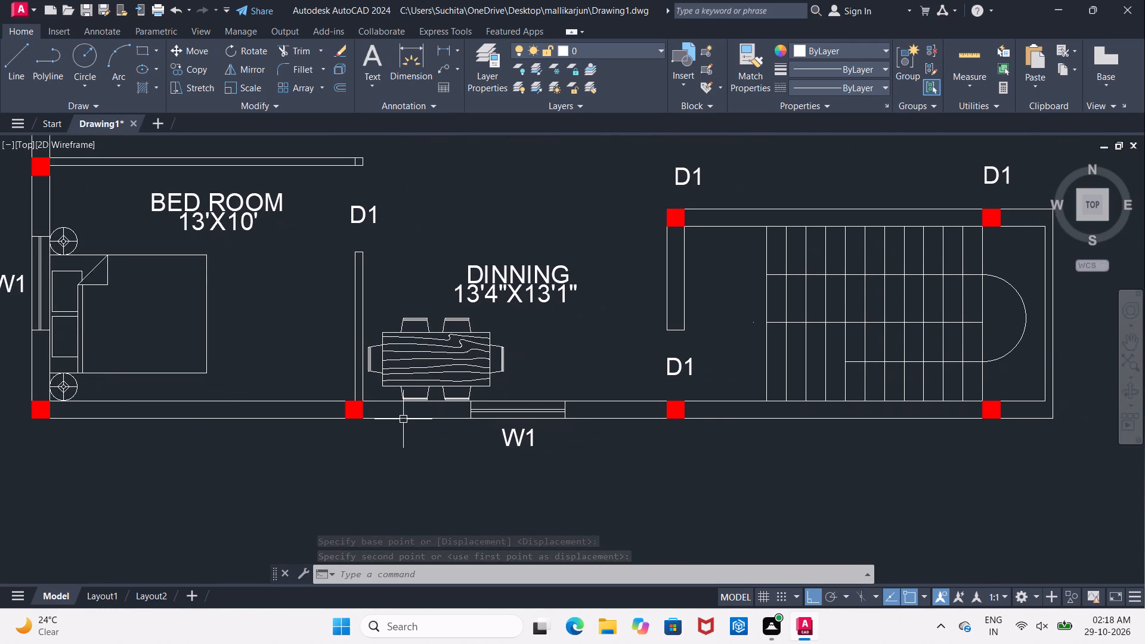
scroll(403, 419, "down", 2)
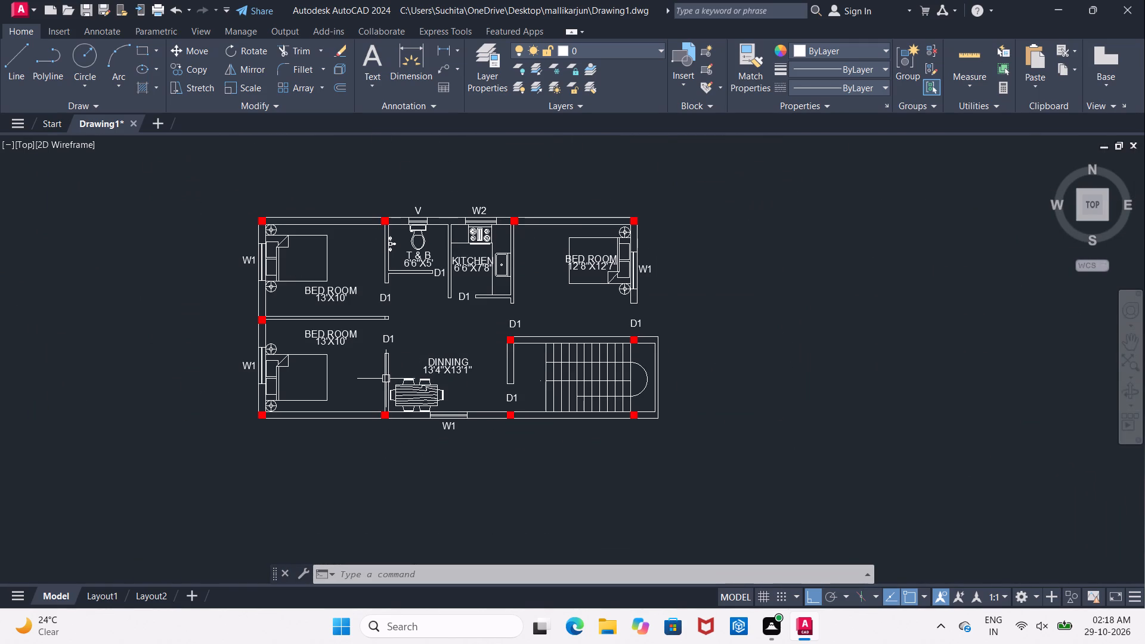
scroll(264, 323, "up", 3)
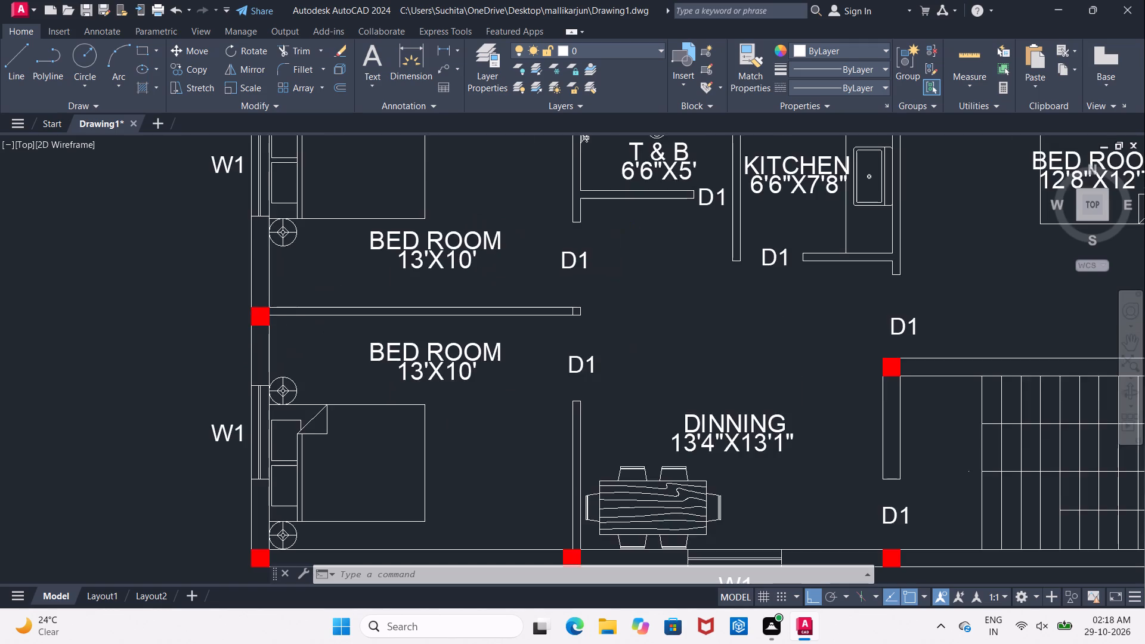
scroll(240, 315, "up", 2)
left_click(242, 268)
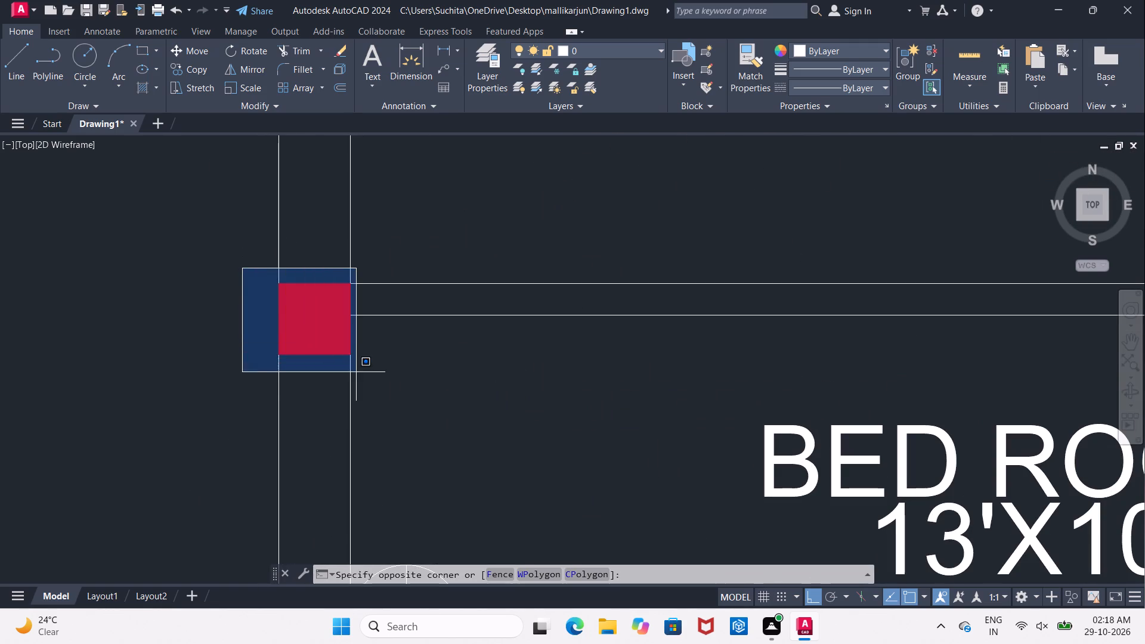
left_click(358, 373)
left_click(193, 67)
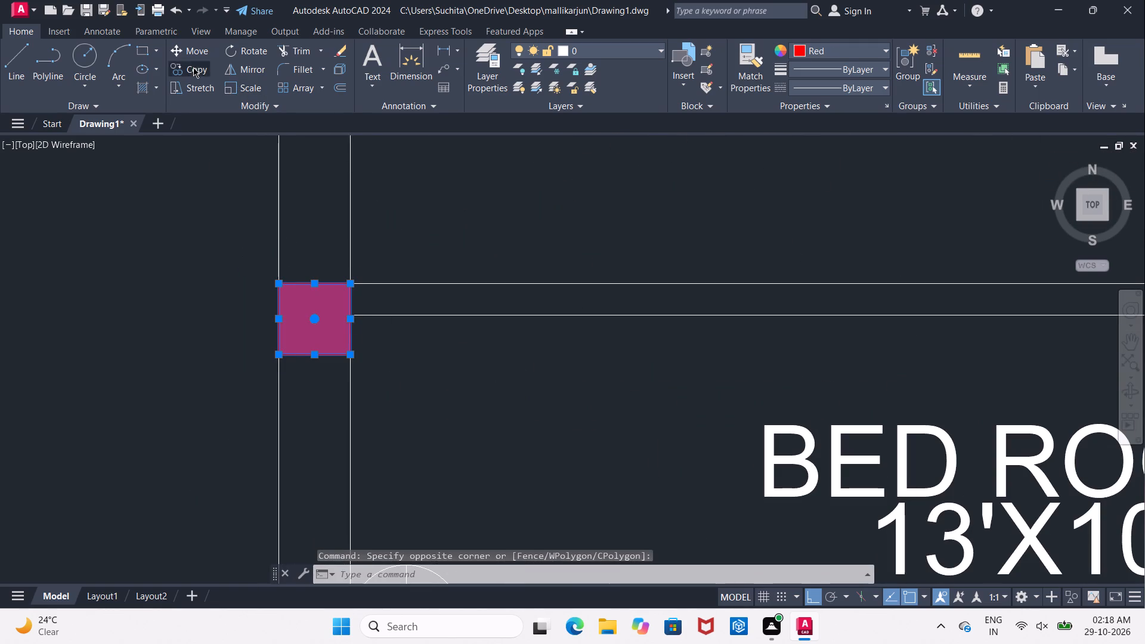
left_click(349, 314)
middle_click_drag(611, 309, 33, 329)
middle_click_drag(566, 318, 92, 348)
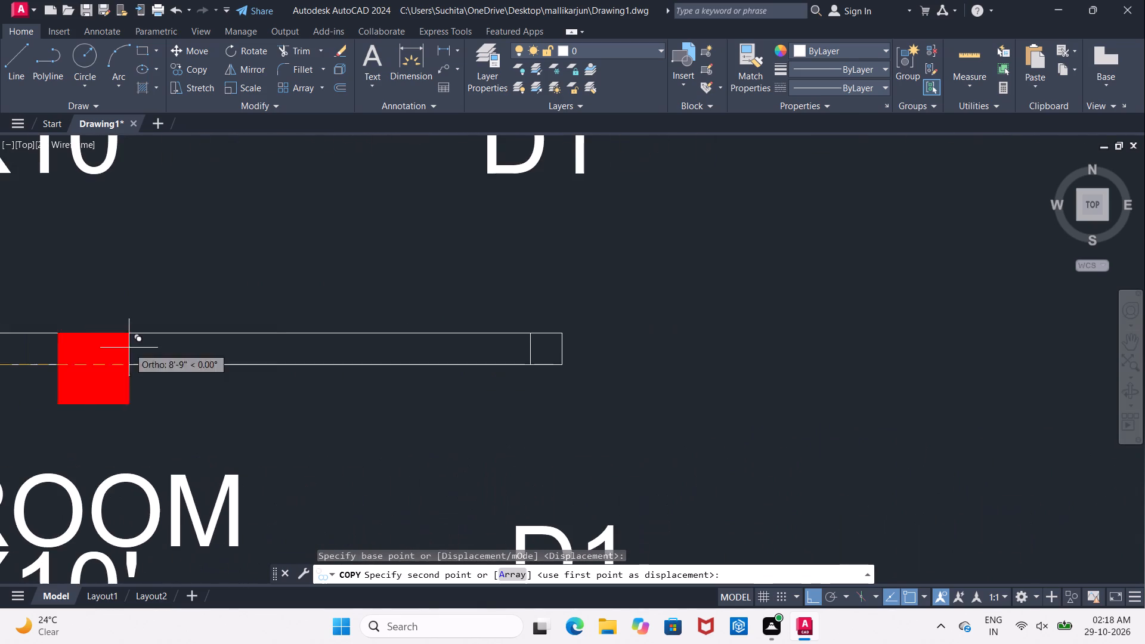
middle_click_drag(493, 348, 260, 358)
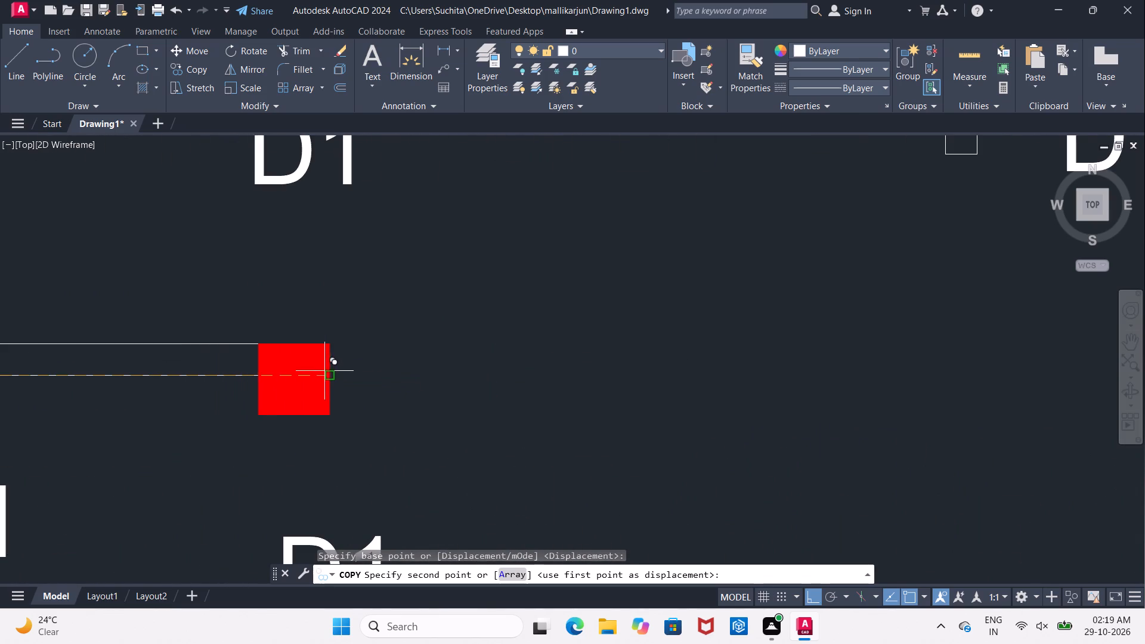
left_click(326, 374)
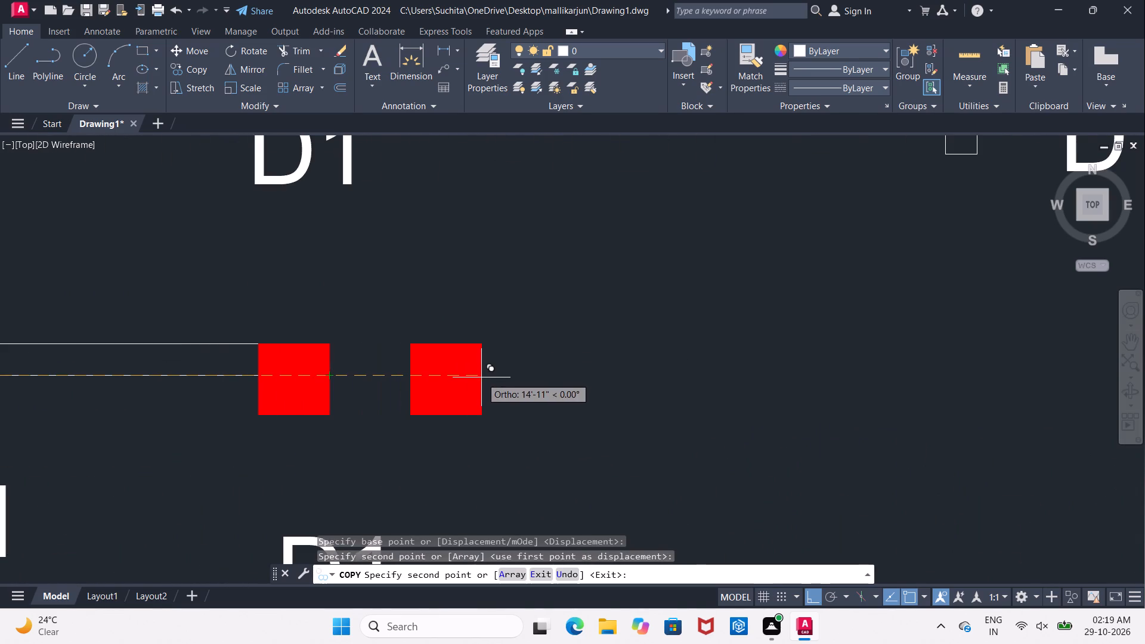
key("Escape")
Examine the column layout on both floor plans, checking the first plan's walls and junctions.
scroll(481, 377, "down", 5)
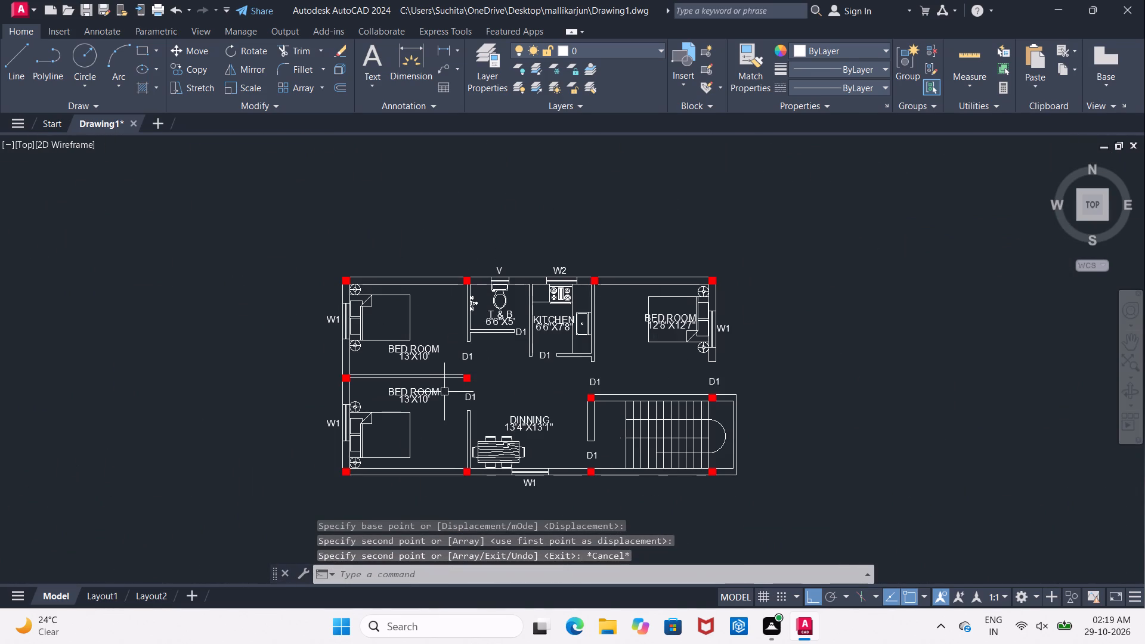
middle_click_drag(128, 408, 354, 401)
scroll(355, 401, "down", 2)
middle_click_drag(178, 410, 221, 413)
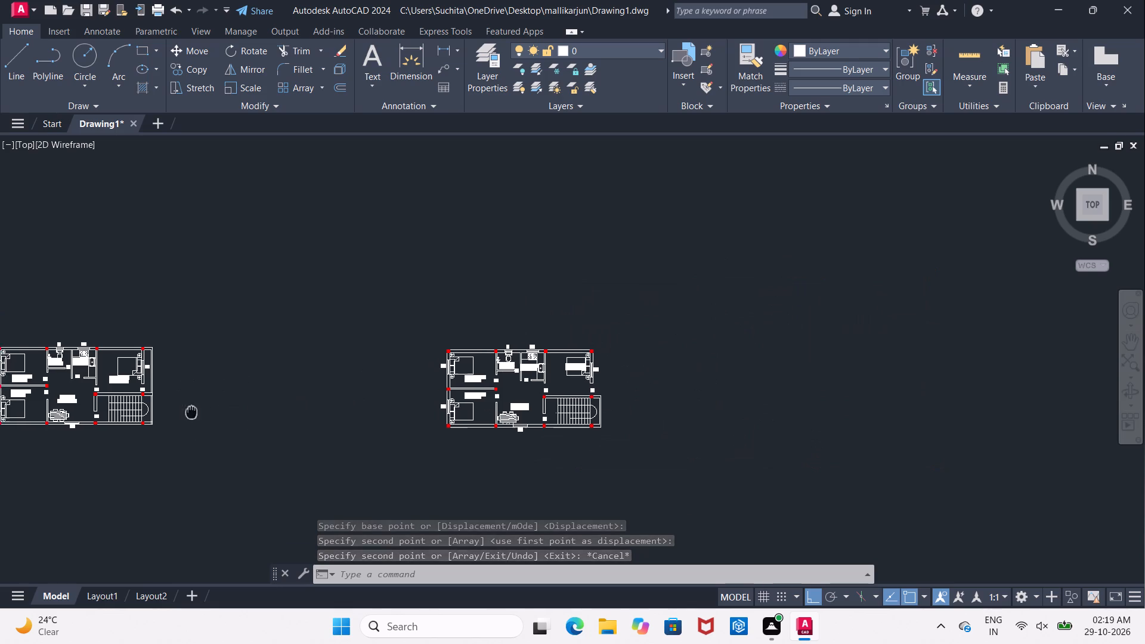
middle_click_drag(221, 413, 336, 409)
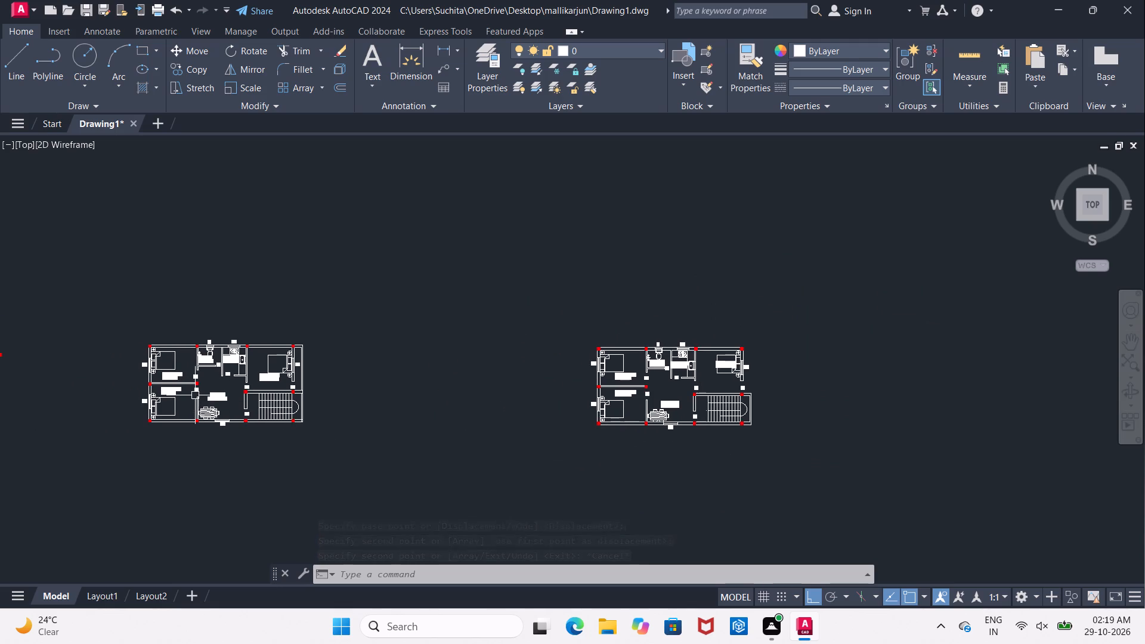
scroll(187, 373, "up", 4)
scroll(219, 407, "down", 1)
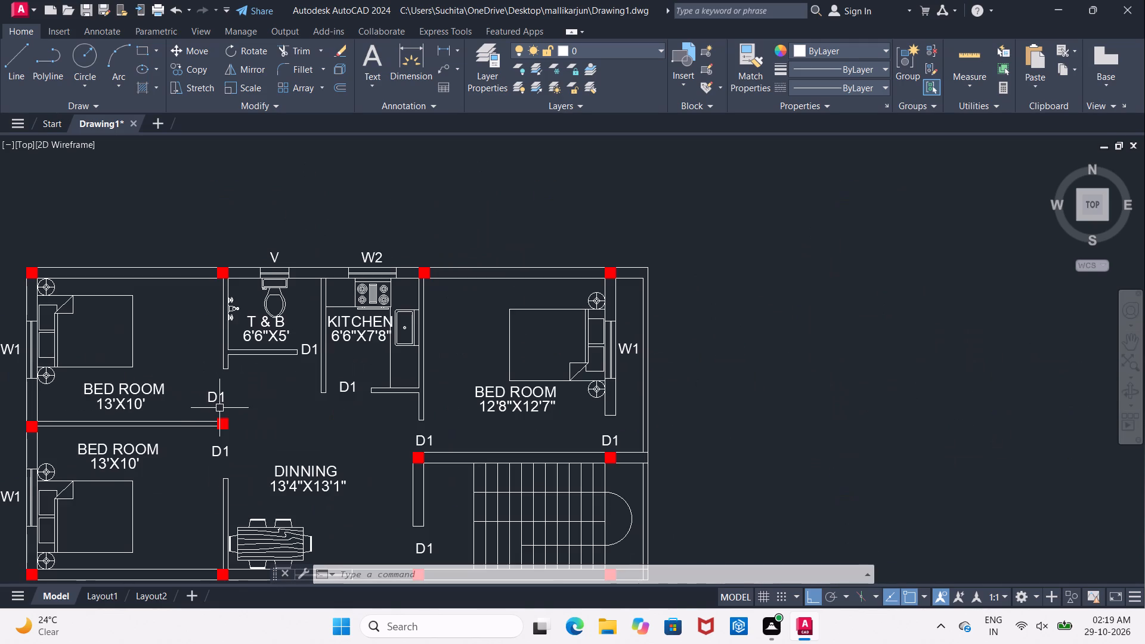
middle_click(169, 414)
scroll(167, 414, "down", 1)
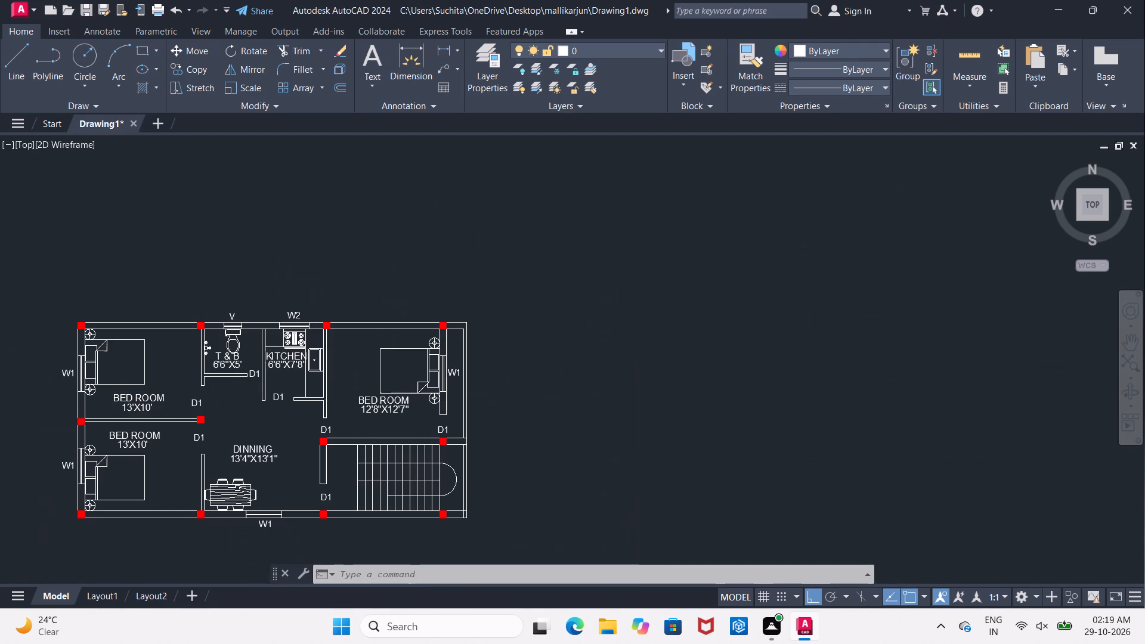
middle_click_drag(99, 413, 181, 472)
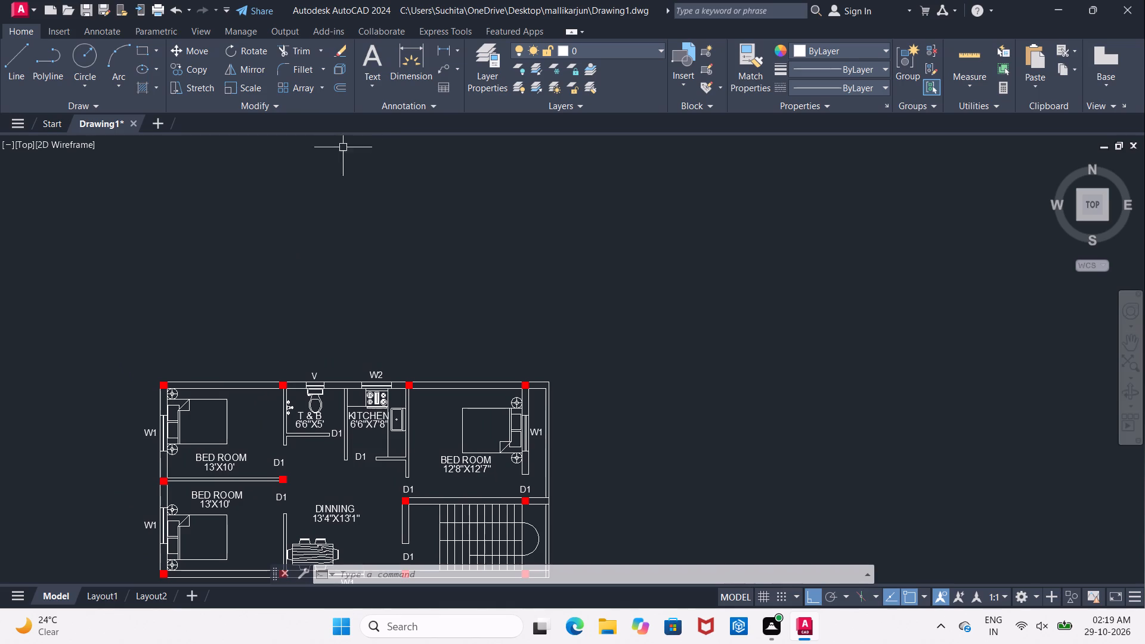
Move the whole first floor plan with its columns about 71'-4 1/2" horizontally toward the second plan.
scroll(414, 242, "down", 2)
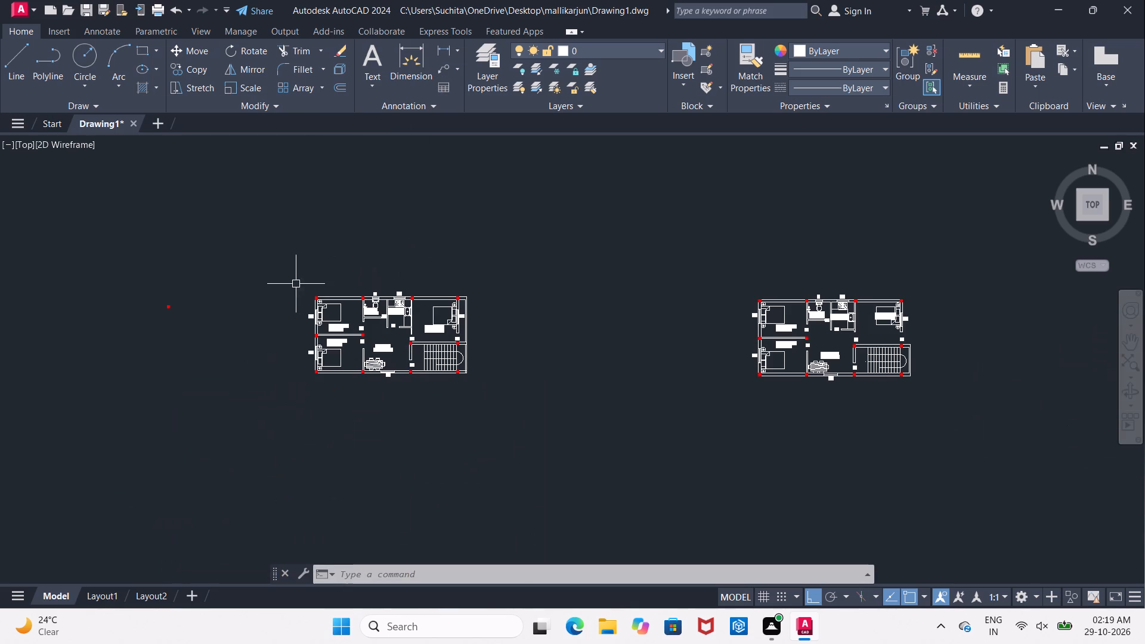
left_click(296, 284)
left_click(489, 413)
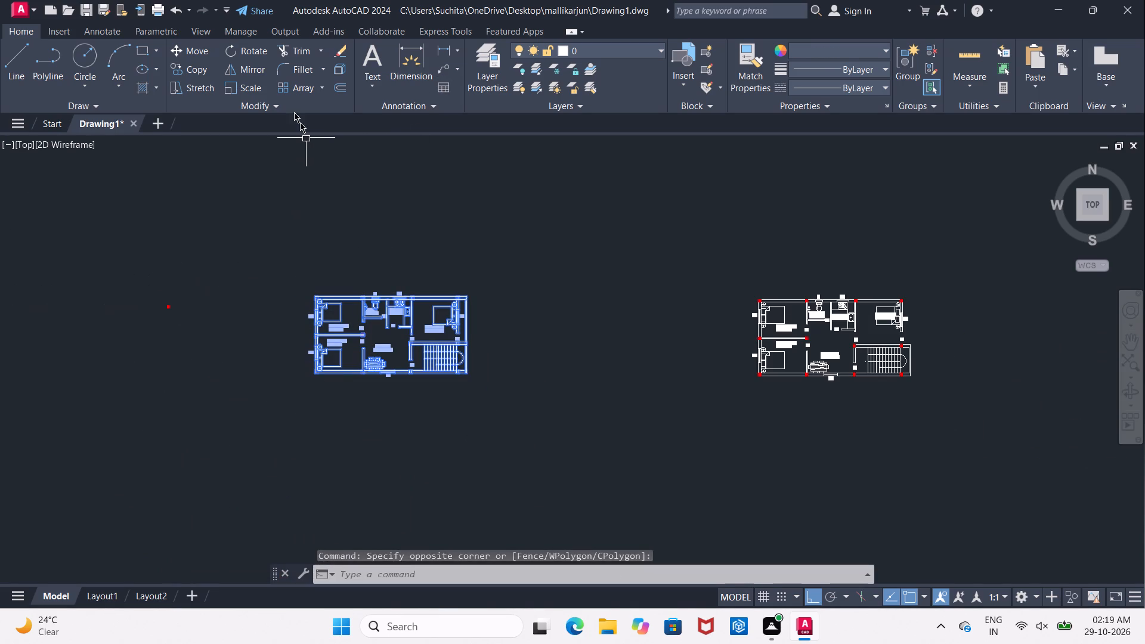
left_click(203, 58)
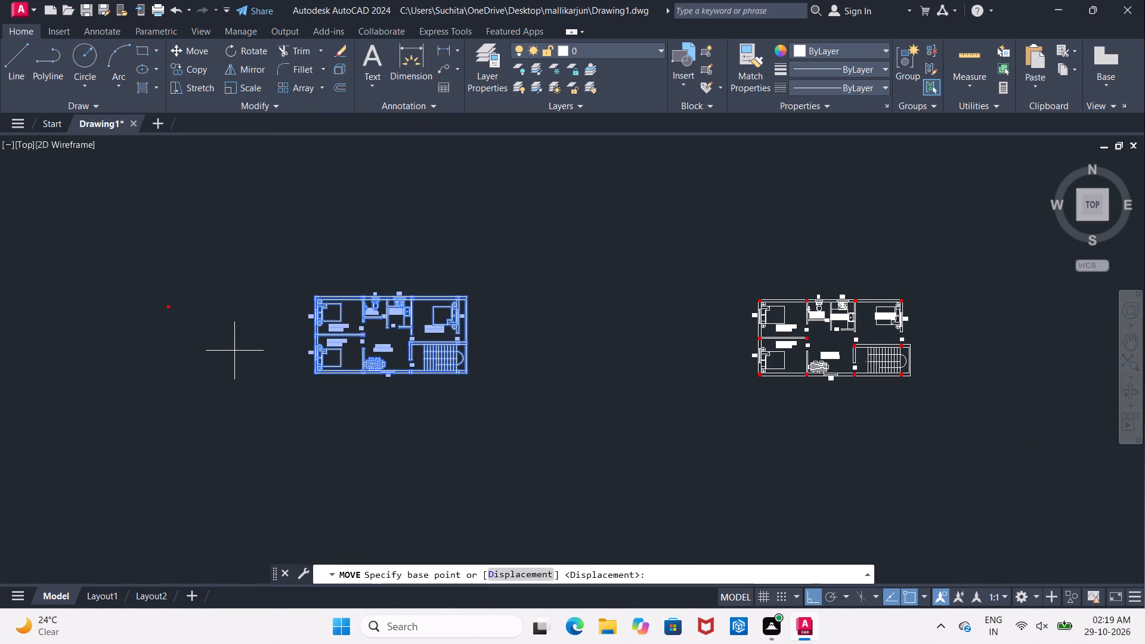
left_click(231, 349)
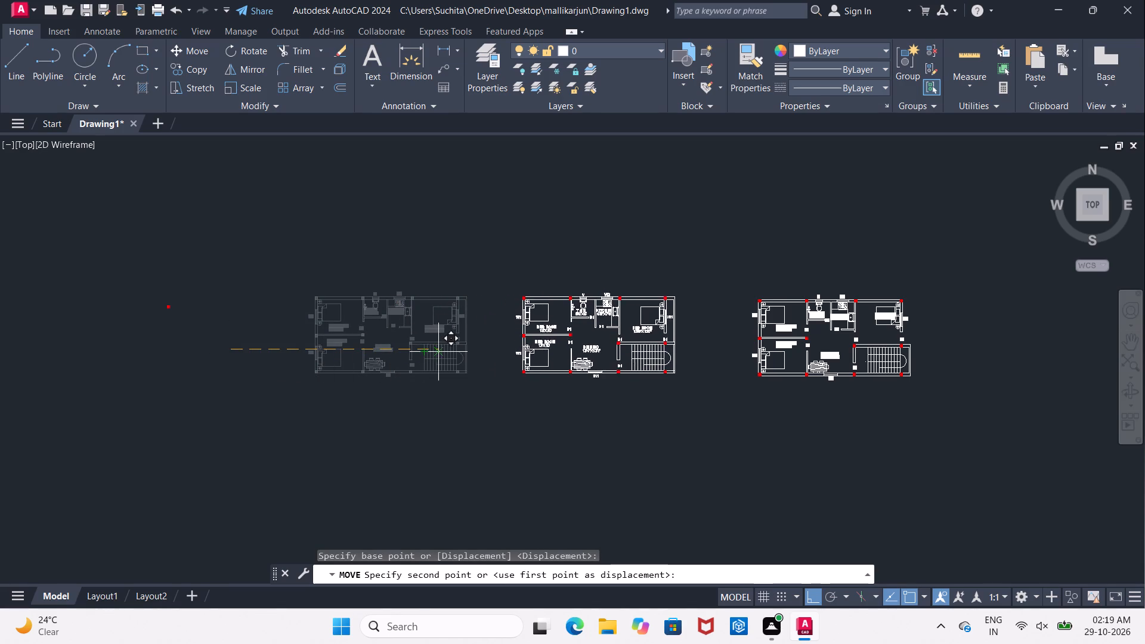
left_click(481, 339)
key("Escape")
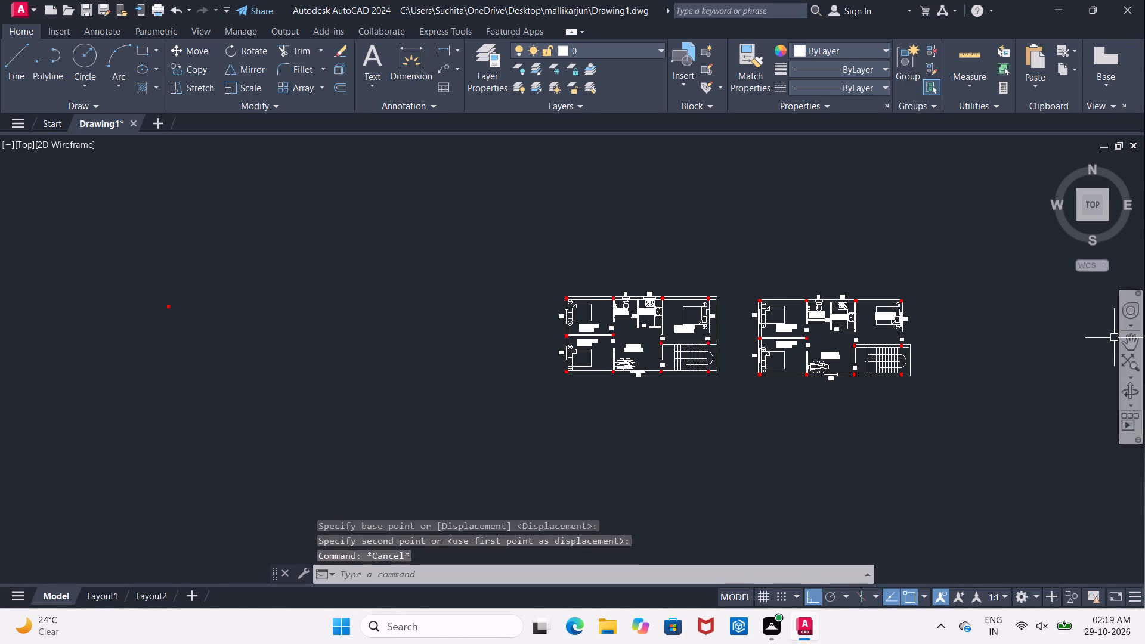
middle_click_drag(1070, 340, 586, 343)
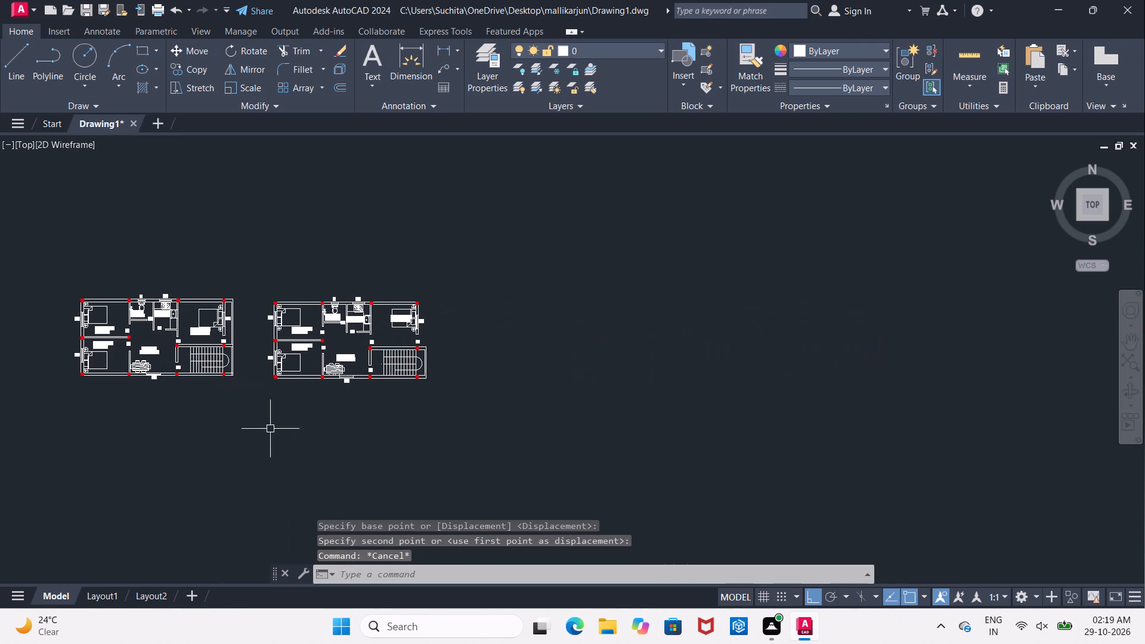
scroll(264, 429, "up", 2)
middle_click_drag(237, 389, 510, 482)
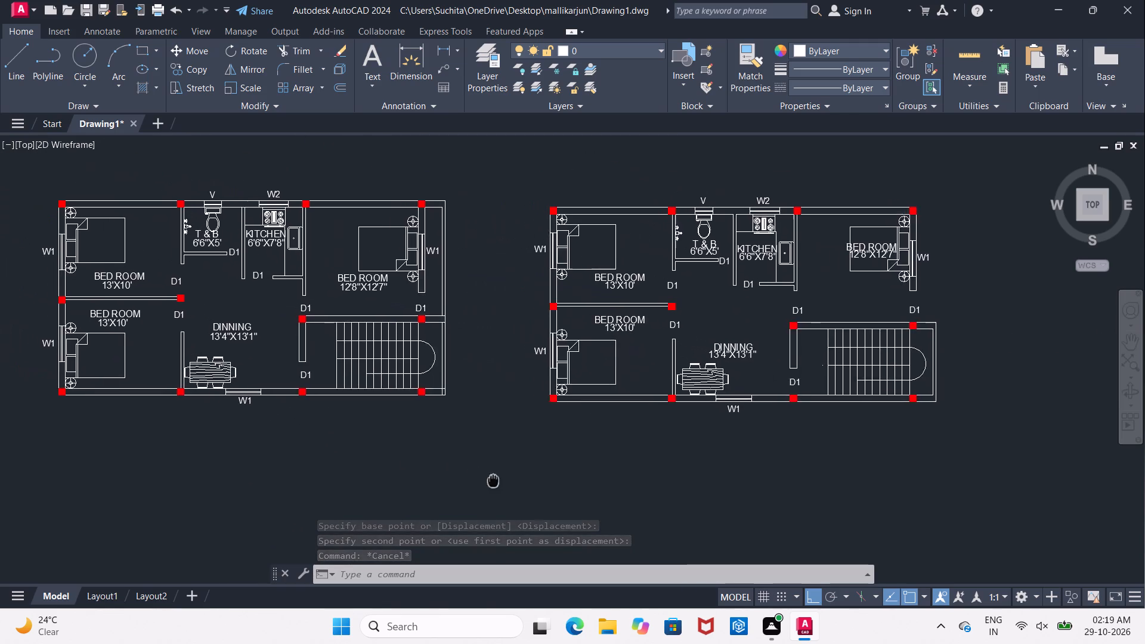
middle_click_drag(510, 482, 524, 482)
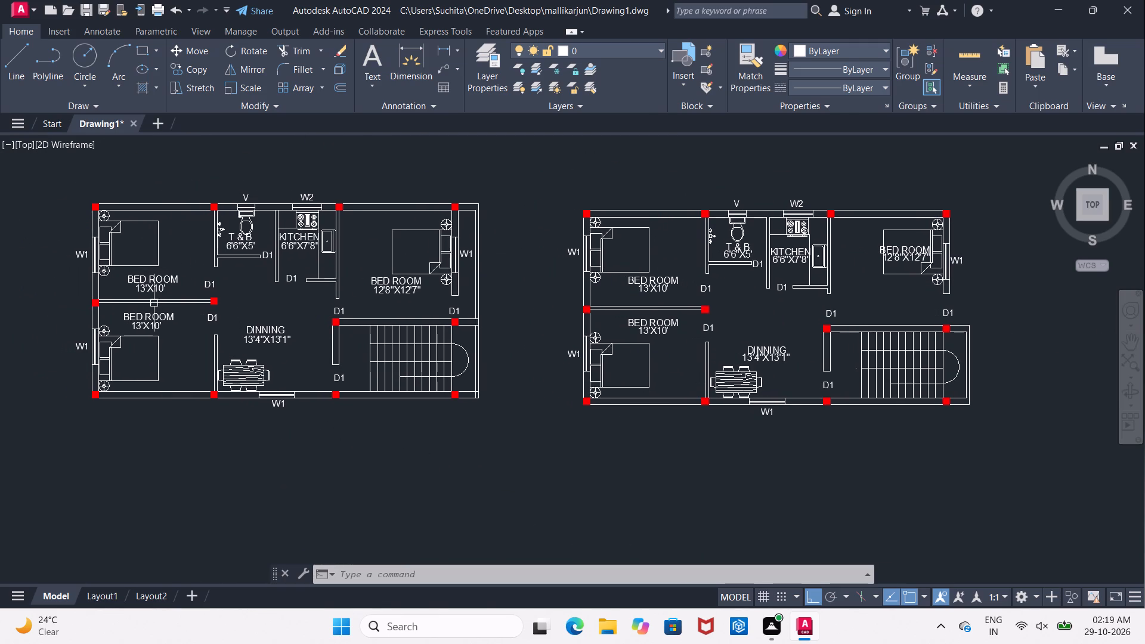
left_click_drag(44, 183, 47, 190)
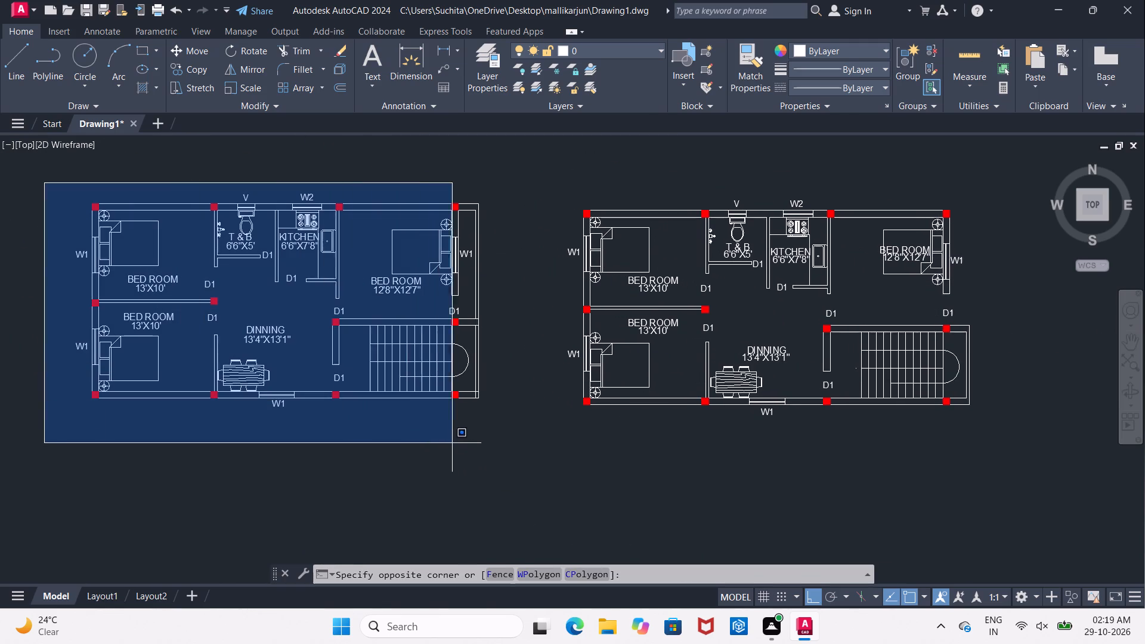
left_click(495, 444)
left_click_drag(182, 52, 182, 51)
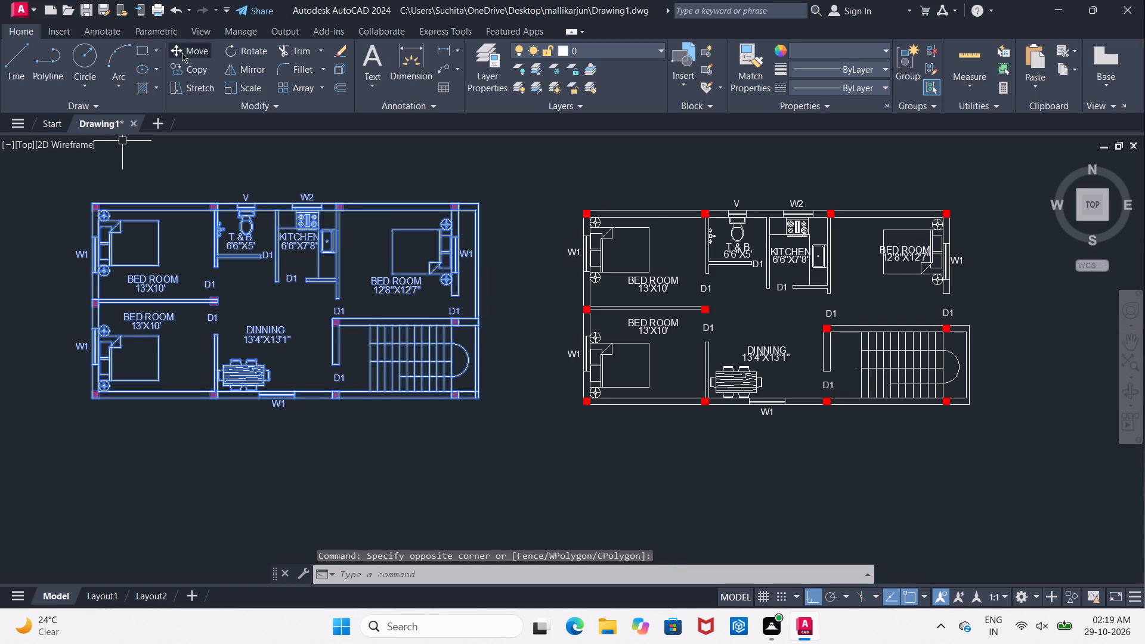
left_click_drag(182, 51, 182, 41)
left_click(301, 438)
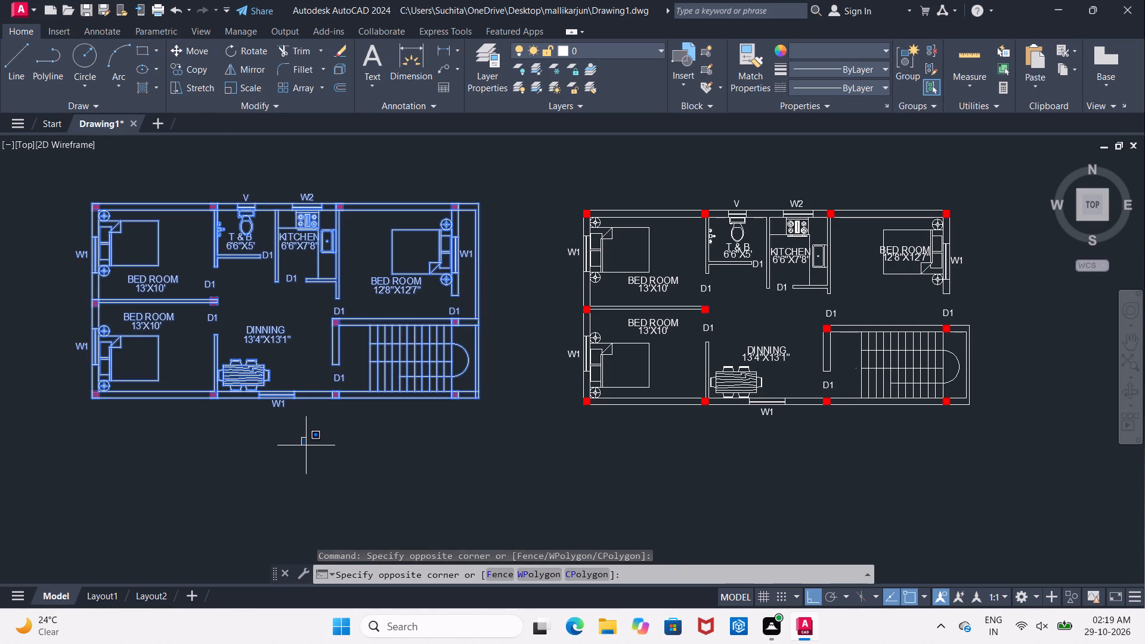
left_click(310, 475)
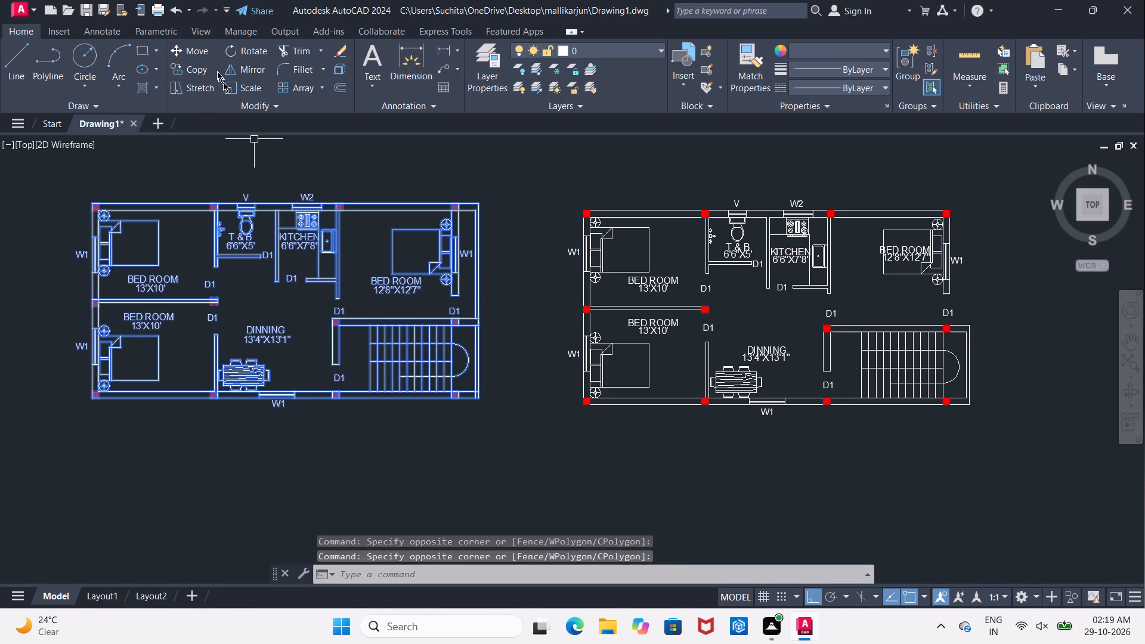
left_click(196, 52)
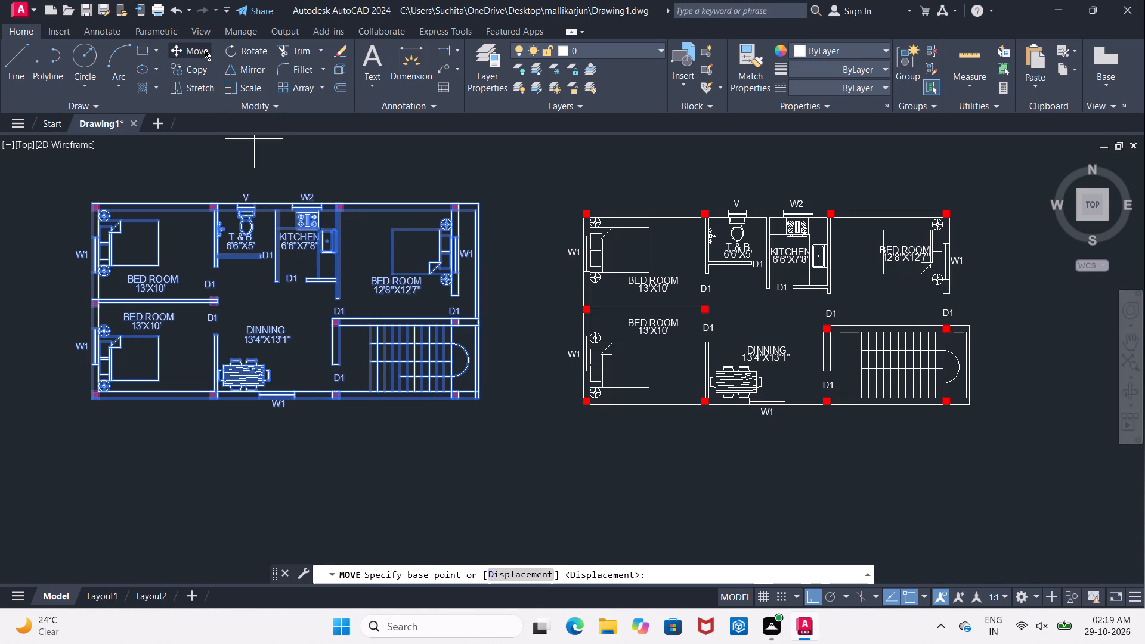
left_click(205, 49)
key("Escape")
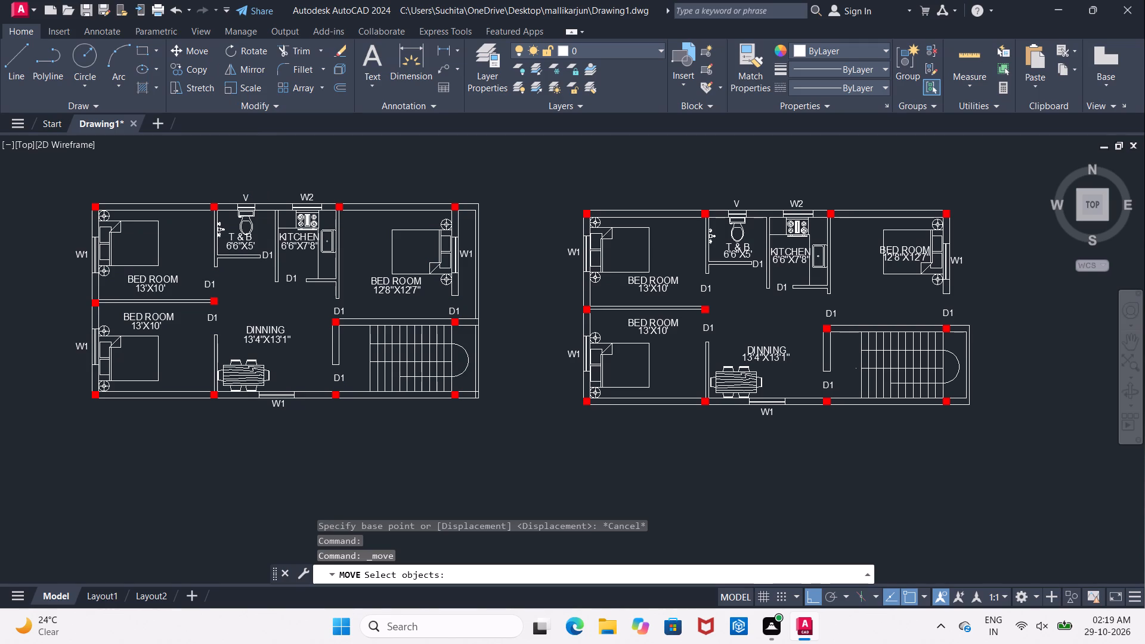
Move the whole first floor plan with its columns slightly straight down to line up with the second plan's top and bottom walls.
left_click_drag(66, 189, 68, 194)
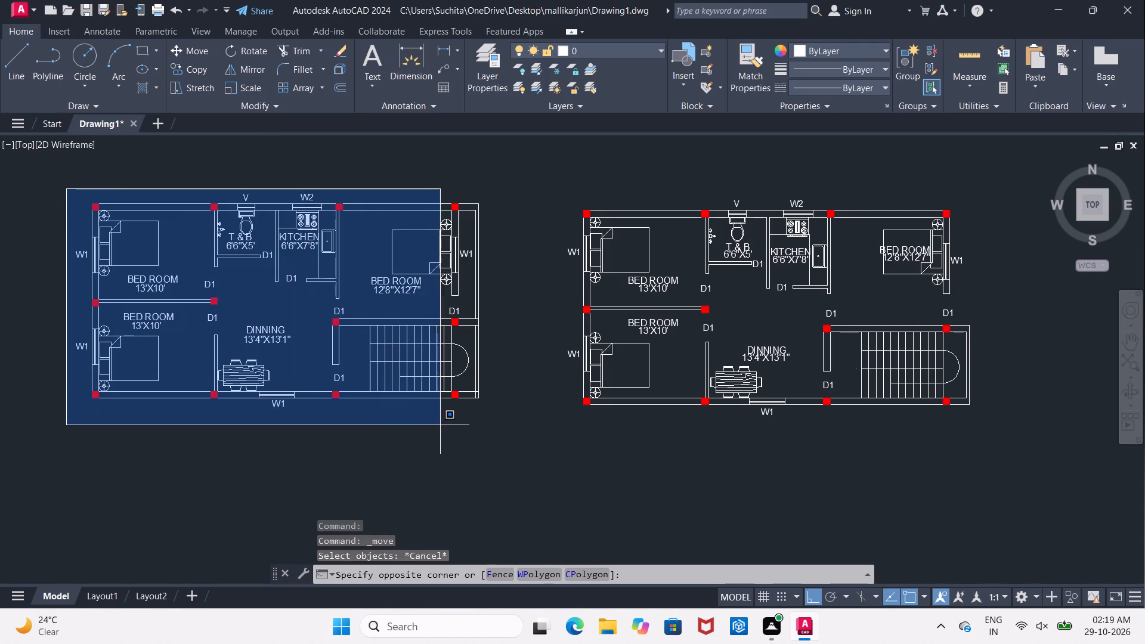
left_click(490, 429)
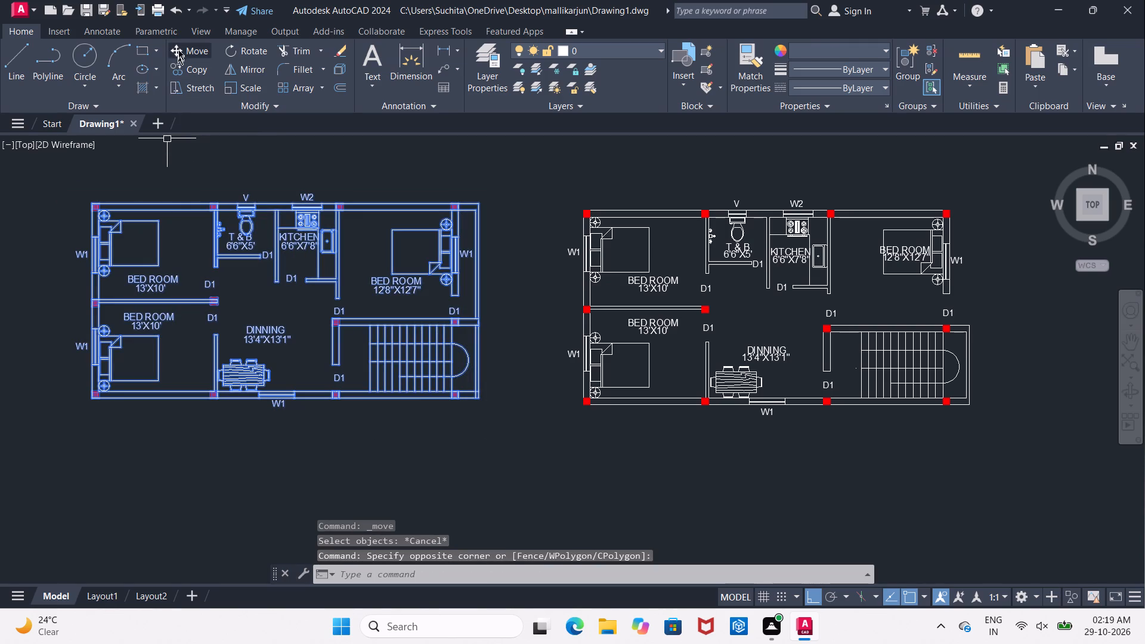
left_click(178, 48)
left_click(326, 464)
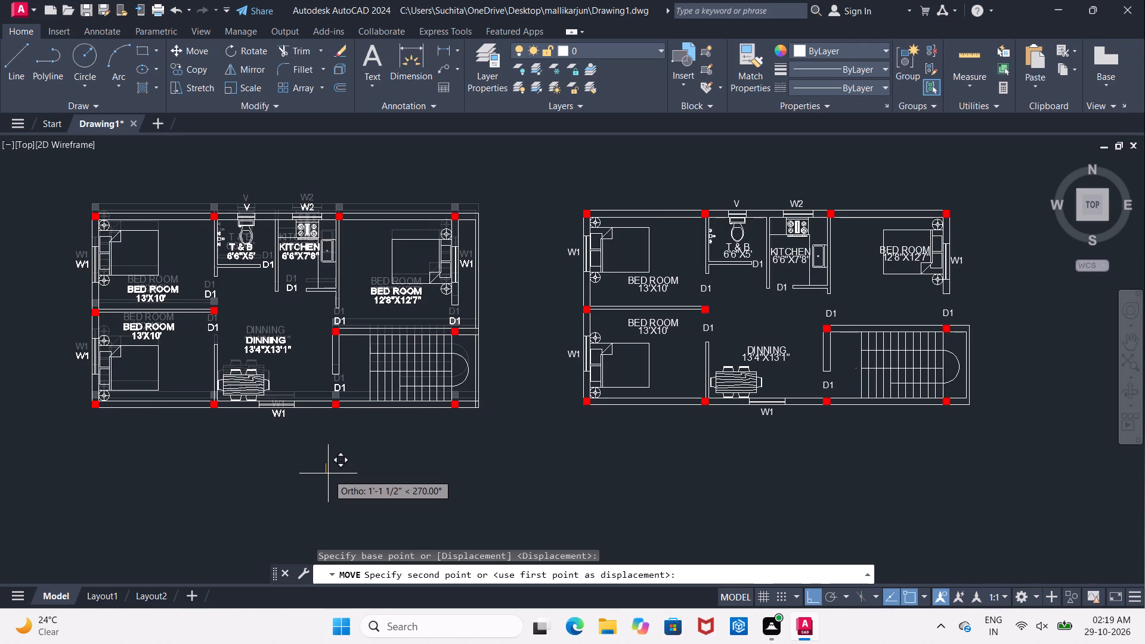
left_click(328, 471)
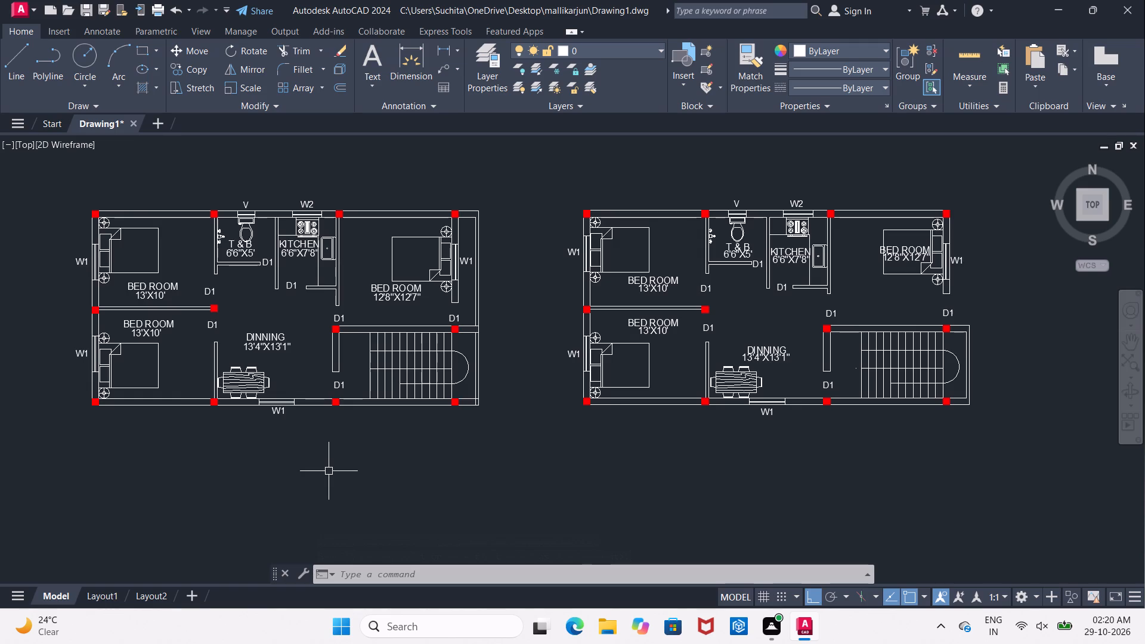
scroll(329, 471, "down", 2)
middle_click_drag(330, 475, 330, 395)
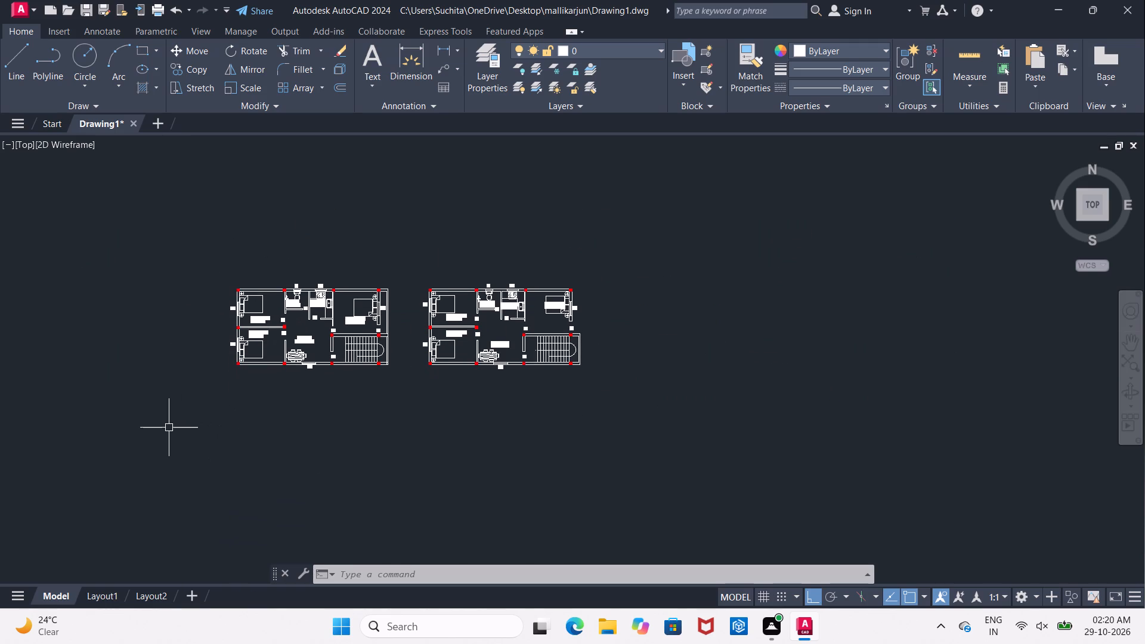
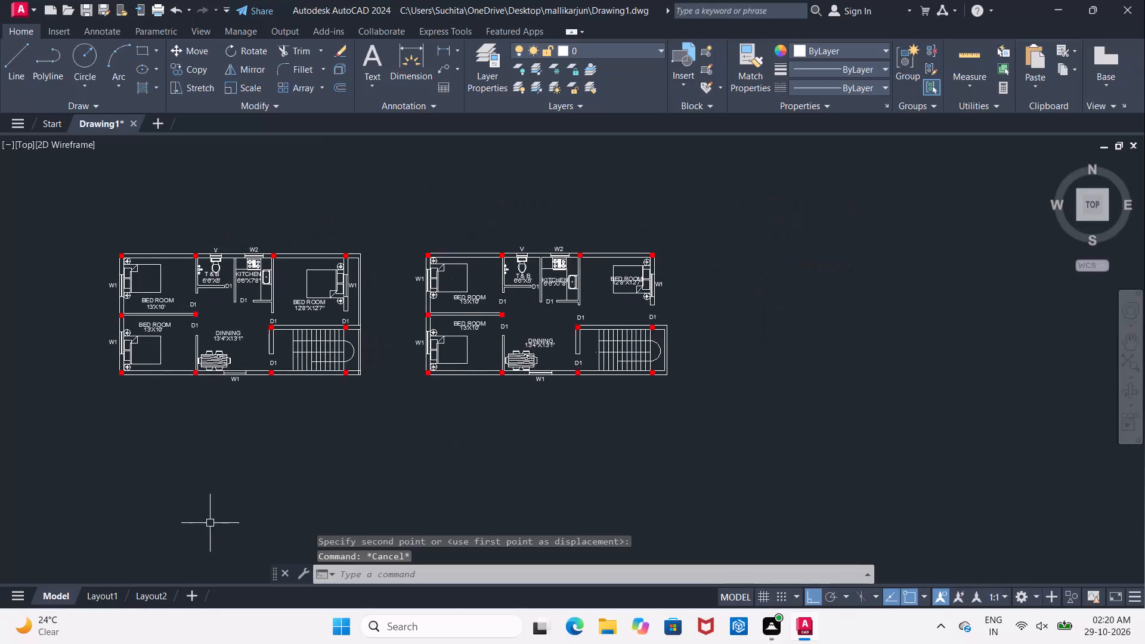
Add a horizontal linear dimension above the first floor plan, from the top-left column's outer corner to the top-right column's outer corner.
middle_click_drag(37, 301, 81, 350)
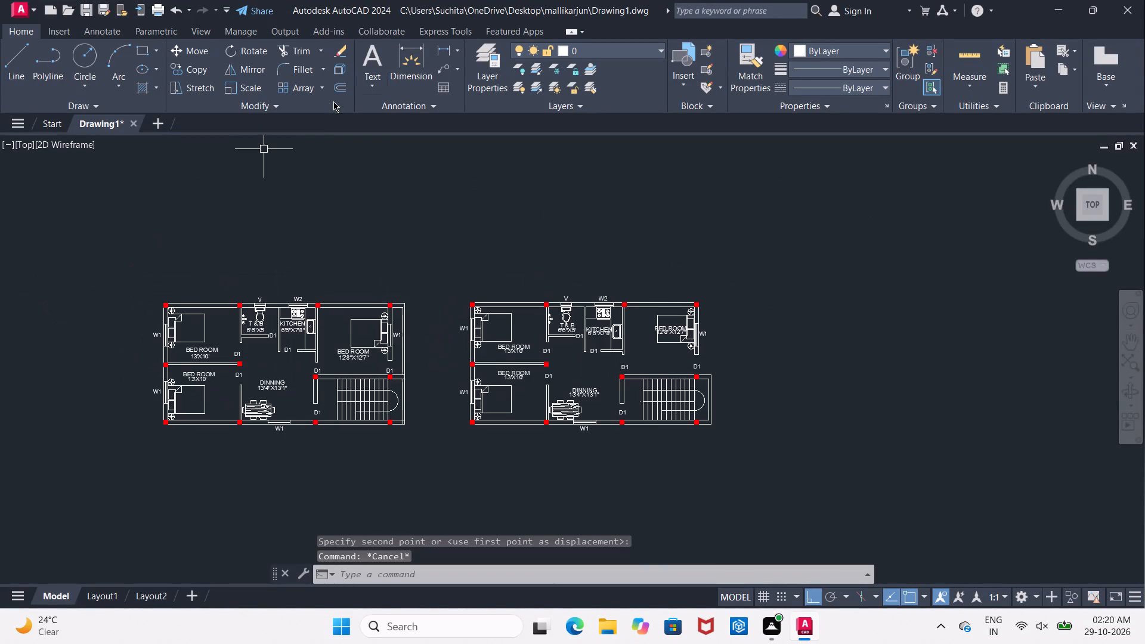
left_click(439, 49)
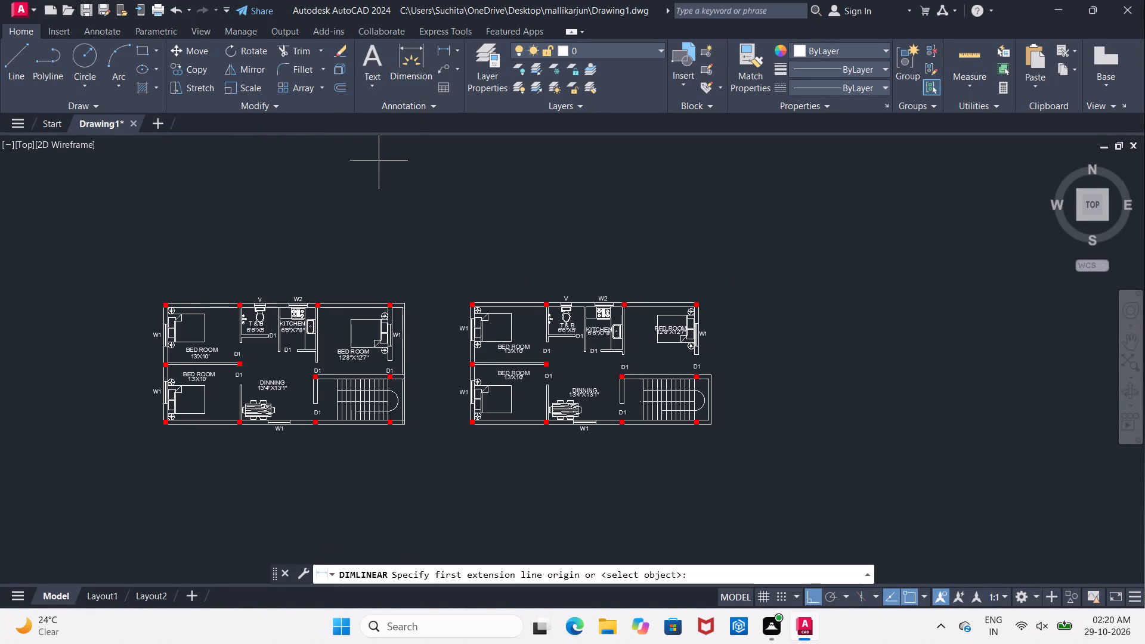
scroll(192, 302, "up", 3)
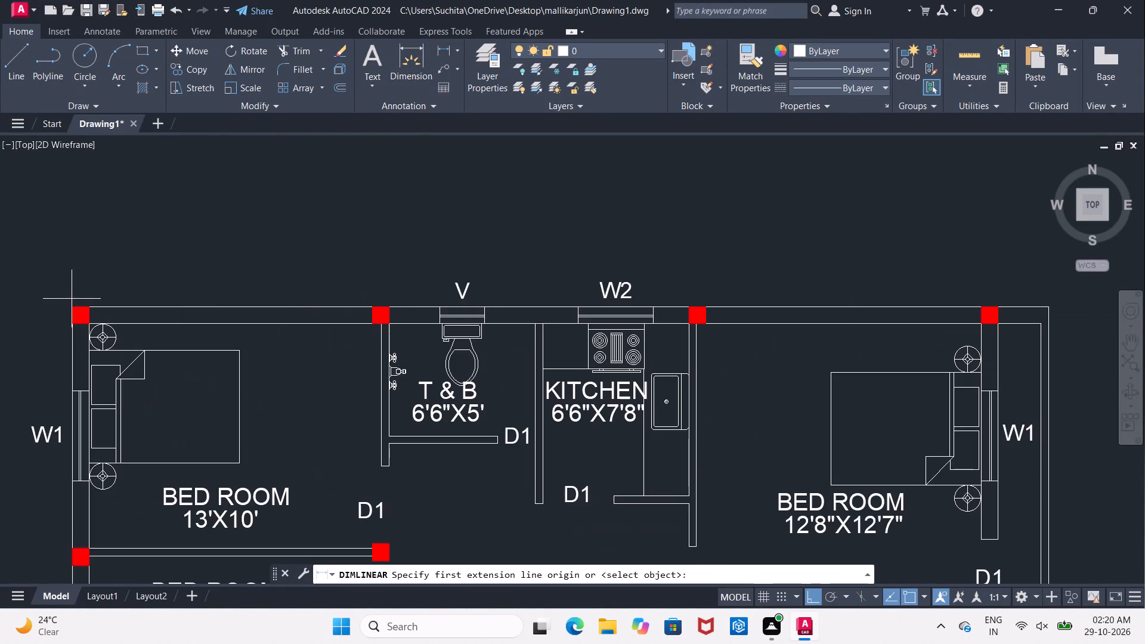
scroll(72, 304, "up", 4)
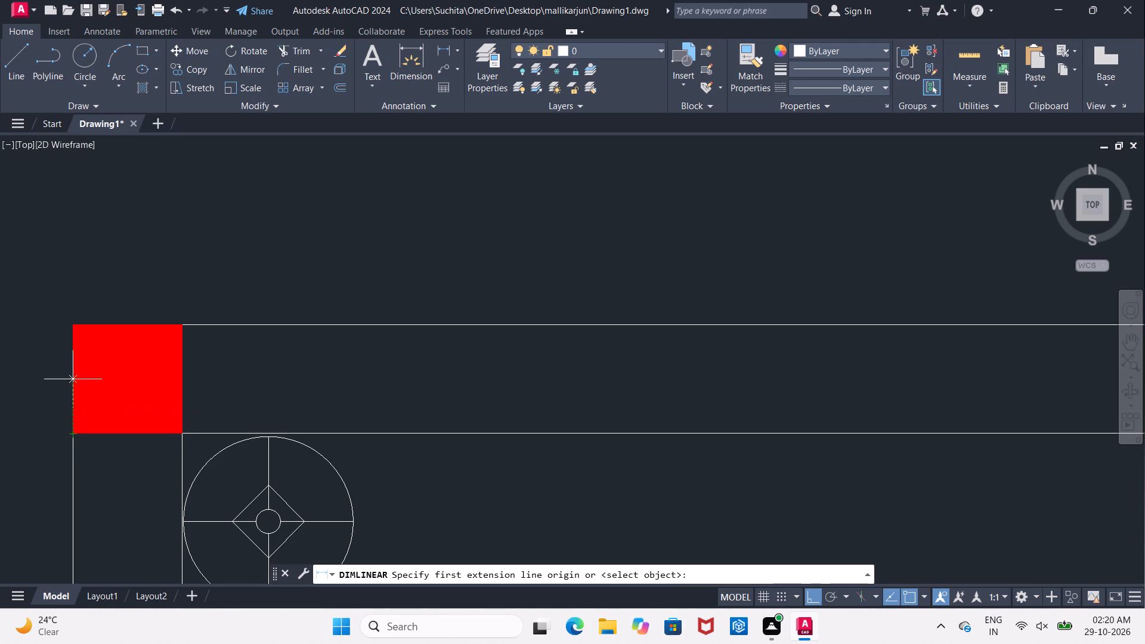
left_click(75, 326)
scroll(581, 316, "down", 3)
middle_click_drag(611, 326, 0, 376)
middle_click_drag(666, 342, 58, 365)
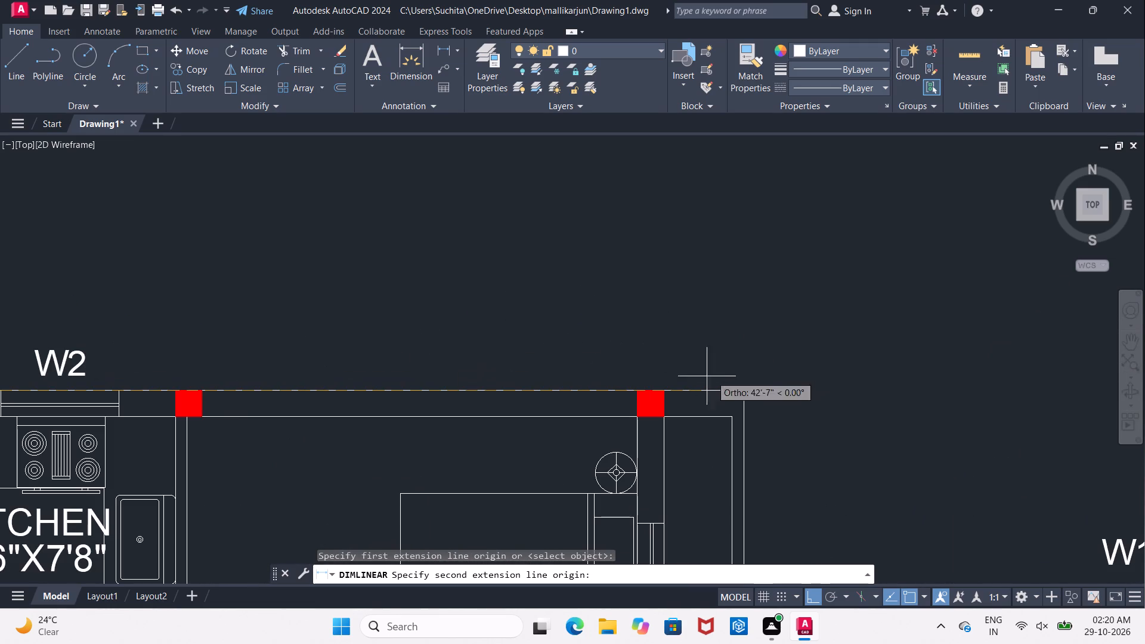
left_click(663, 387)
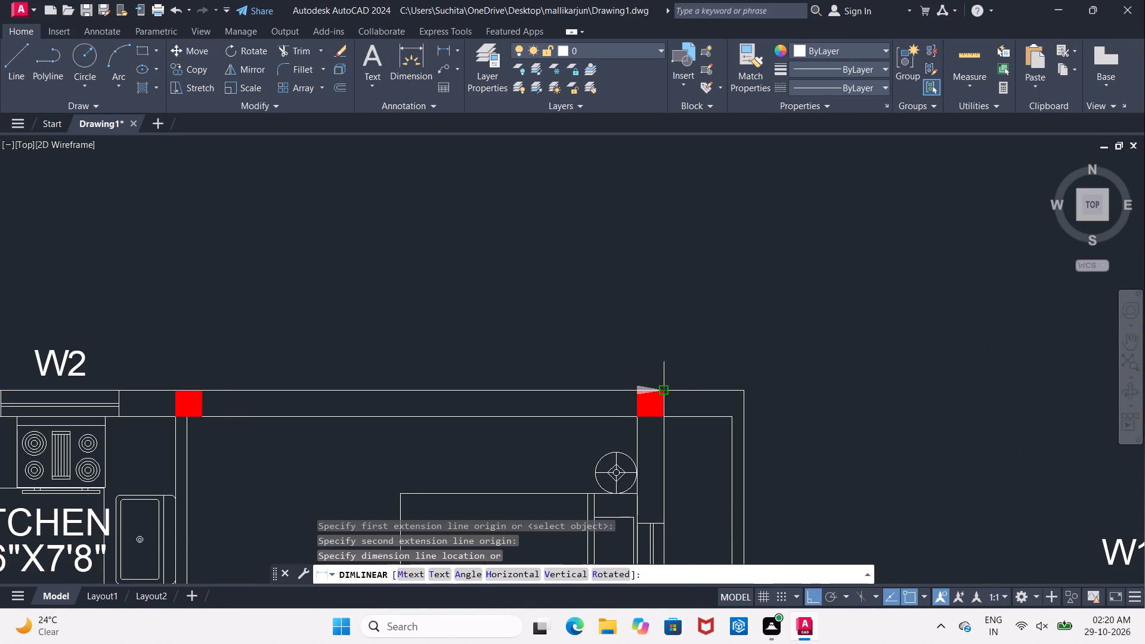
scroll(659, 348, "down", 2)
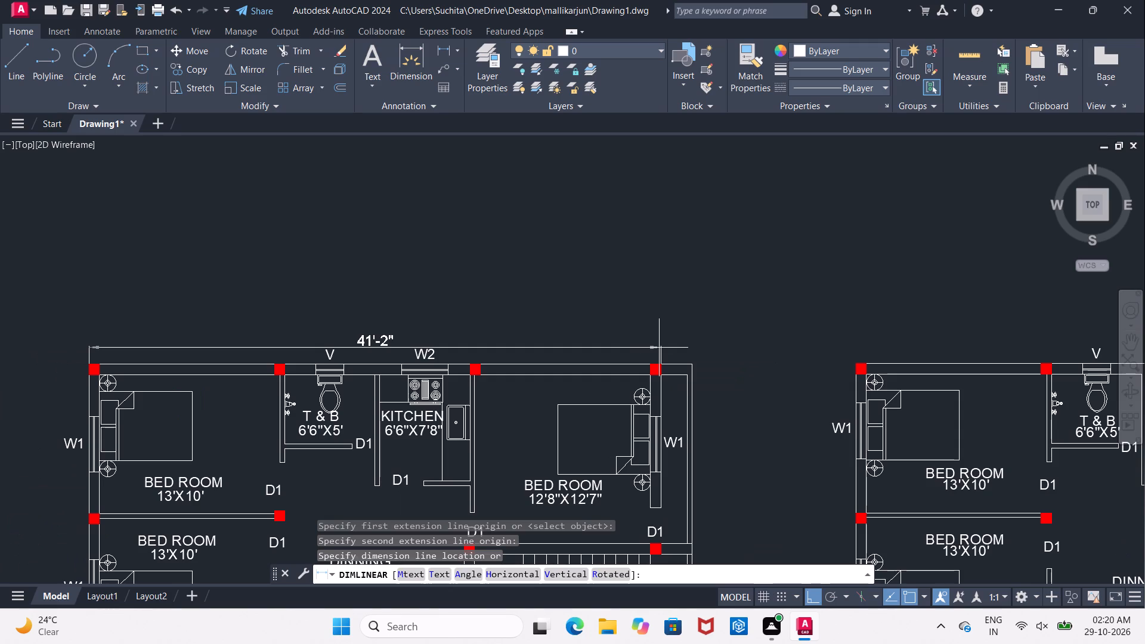
left_click(652, 323)
Add a vertical linear dimension beside the first plan's stair side, from the top-right column's outer corner to the bottom-right column's.
middle_click_drag(638, 388, 575, 196)
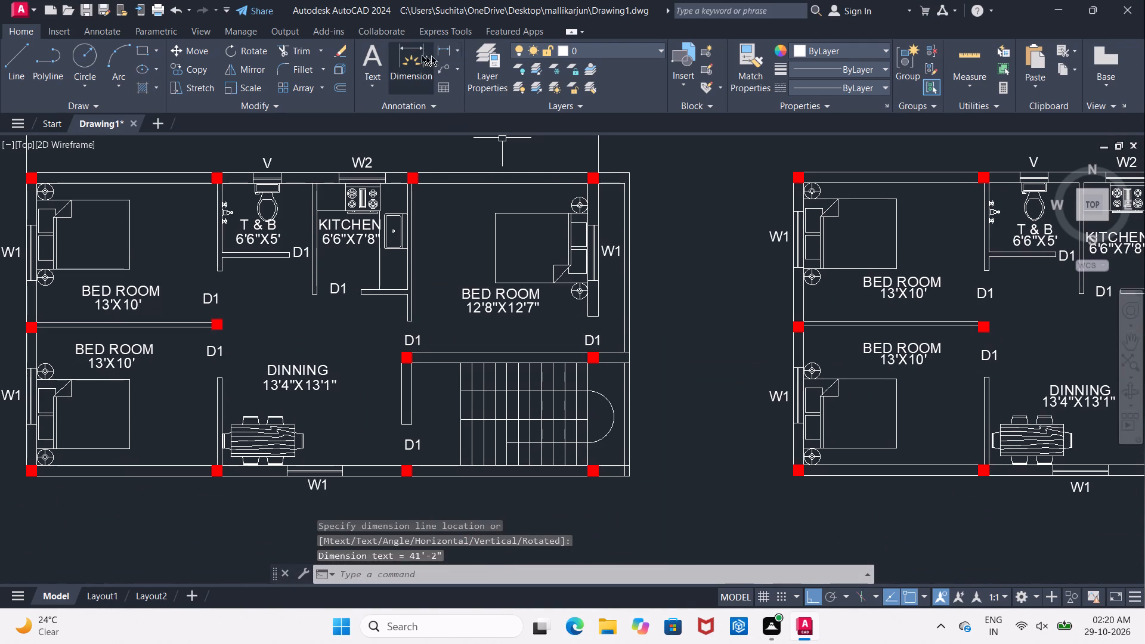
left_click(443, 51)
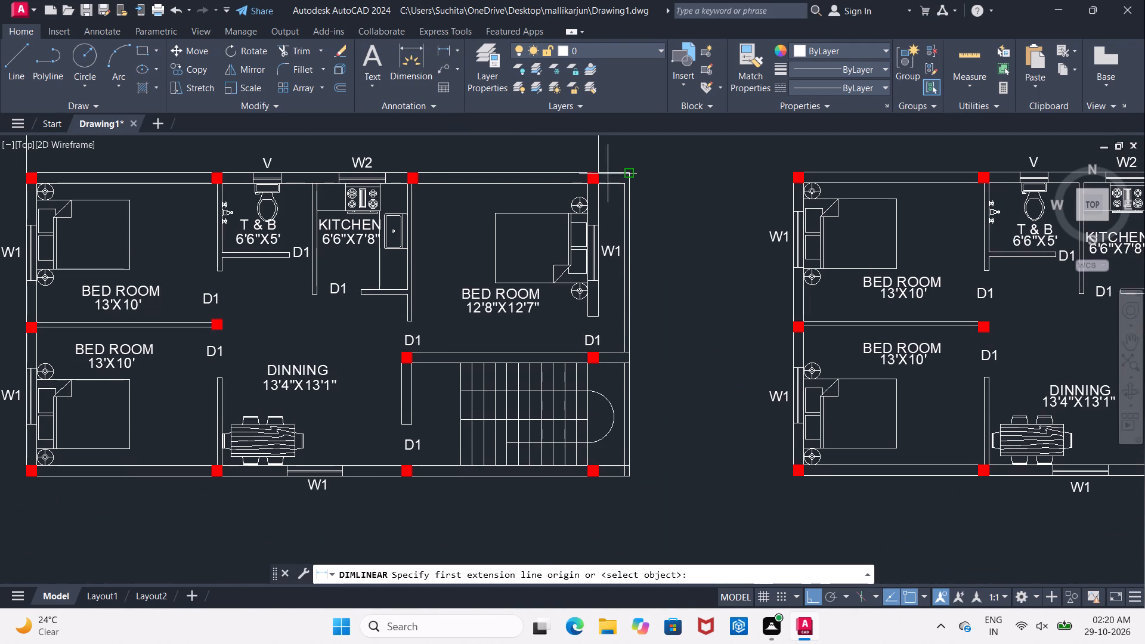
scroll(598, 188, "up", 2)
left_click(593, 153)
middle_click_drag(620, 427, 610, 401)
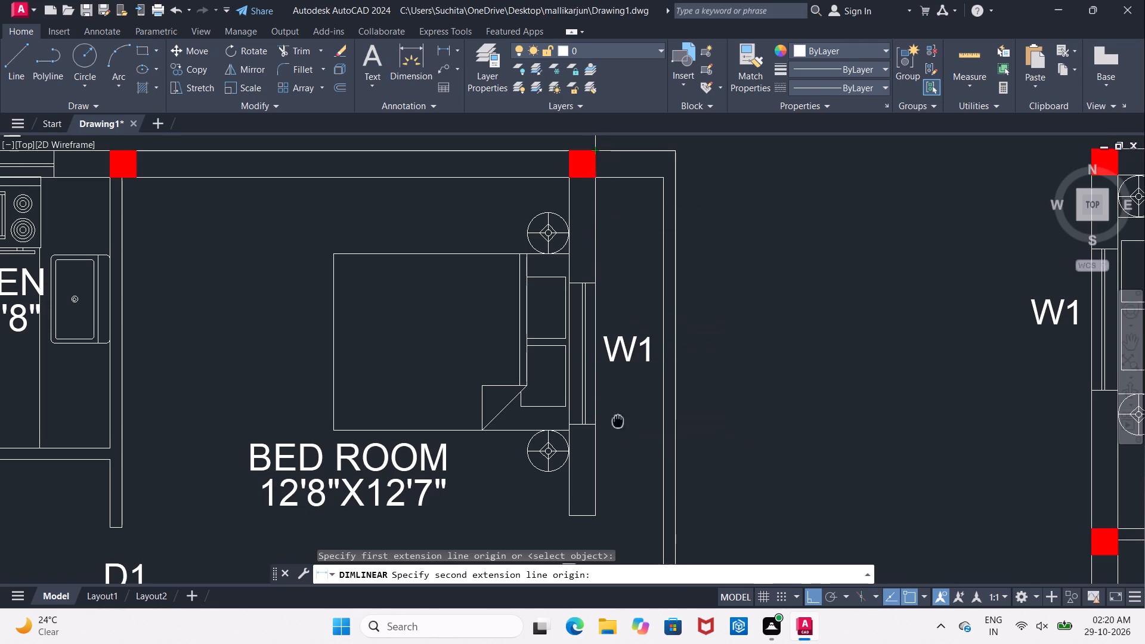
middle_click_drag(610, 401, 569, 250)
middle_click_drag(566, 415, 512, 184)
scroll(512, 189, "down", 2)
scroll(503, 310, "up", 2)
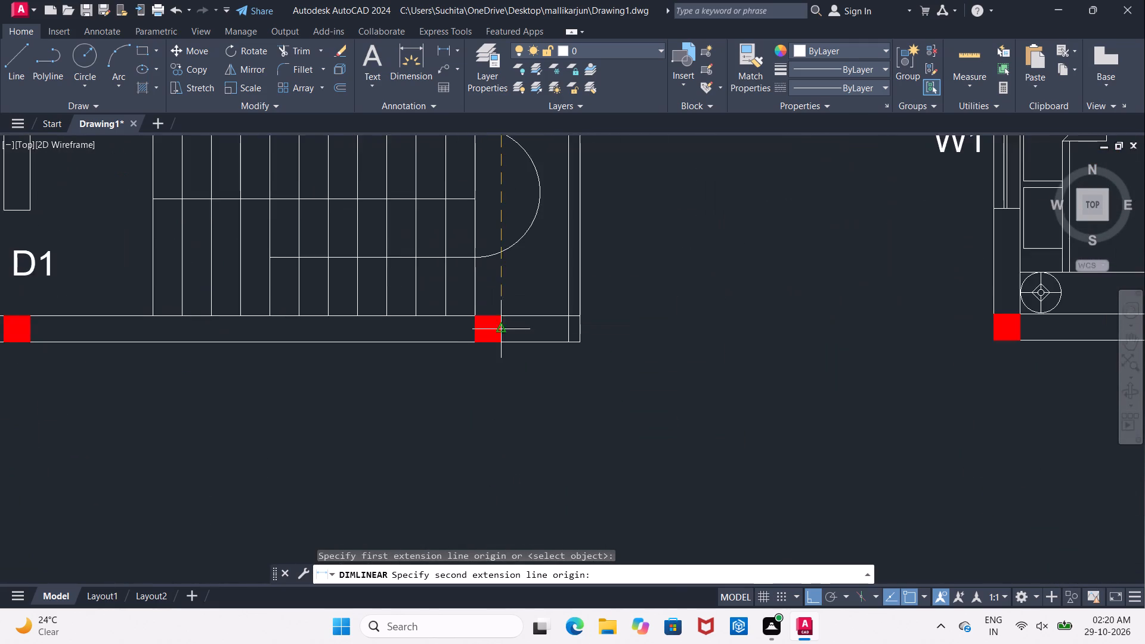
scroll(503, 332, "up", 1)
left_click(499, 348)
scroll(619, 347, "down", 2)
middle_click_drag(657, 332, 540, 405)
scroll(657, 332, "down", 1)
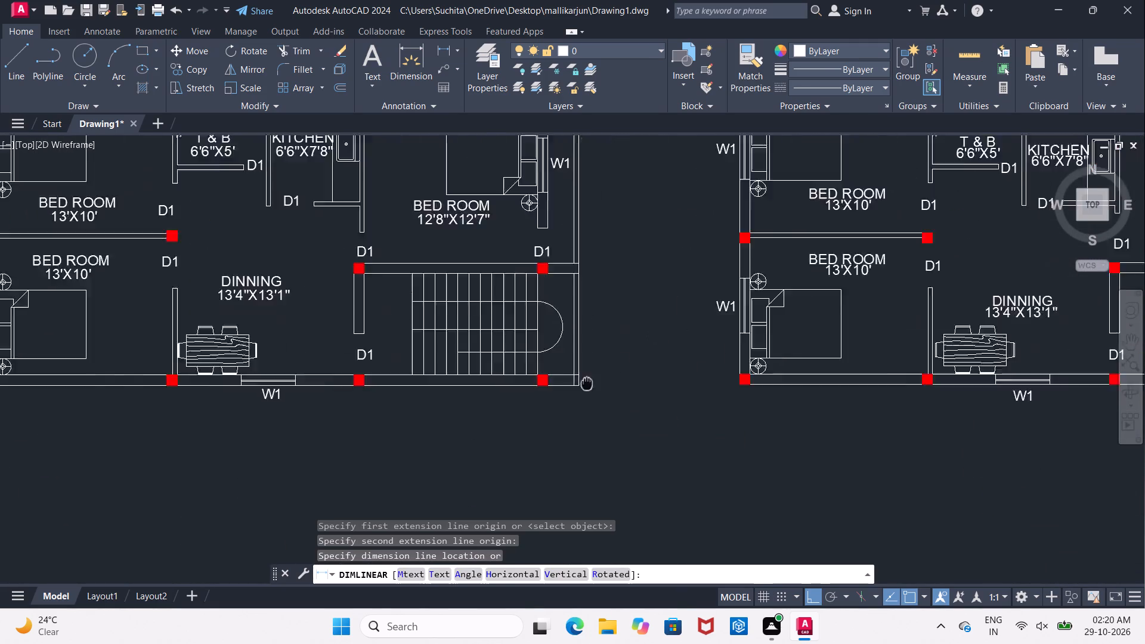
middle_click_drag(540, 405, 420, 470)
left_click(420, 342)
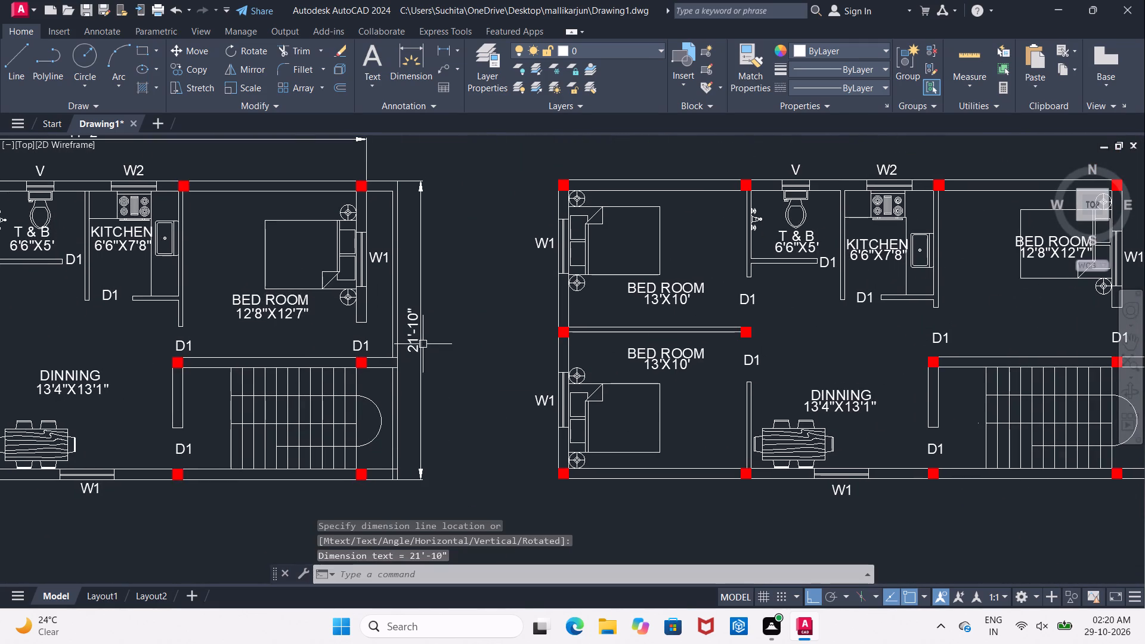
Add a horizontal linear dimension above the second floor plan, between the outer corners of its top-left and top-right columns.
middle_click_drag(499, 378, 172, 405)
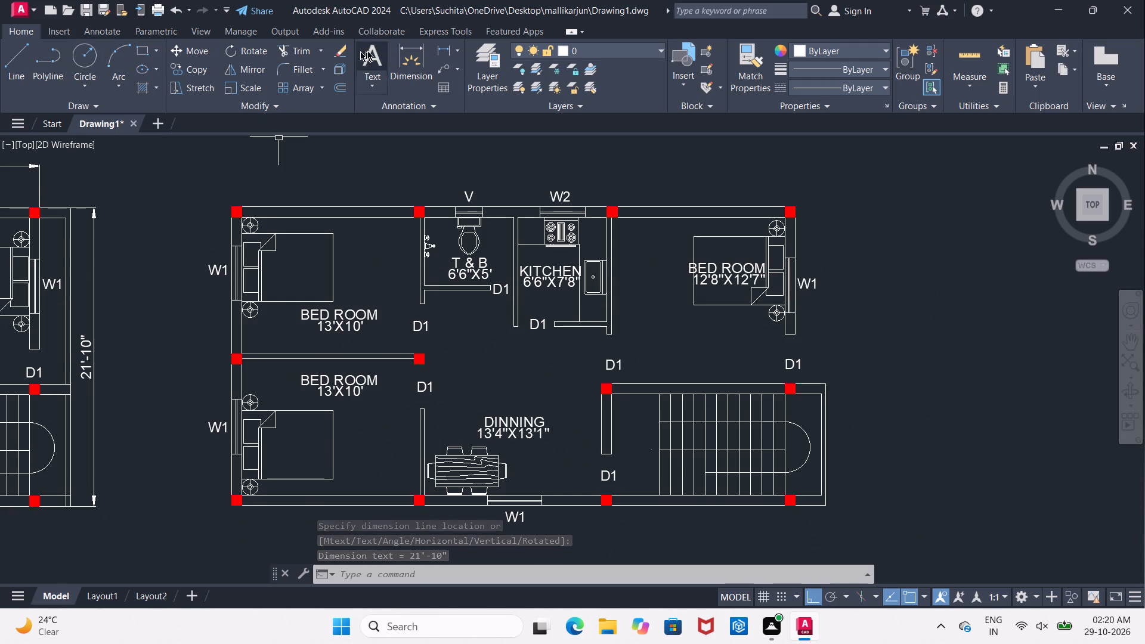
left_click(442, 49)
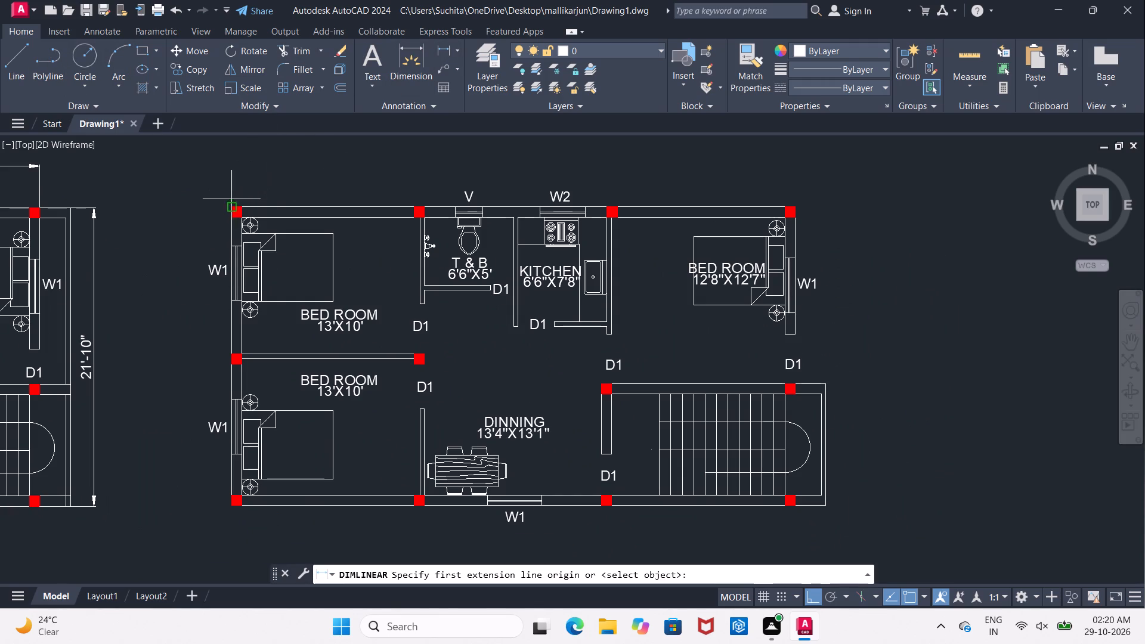
left_click(230, 205)
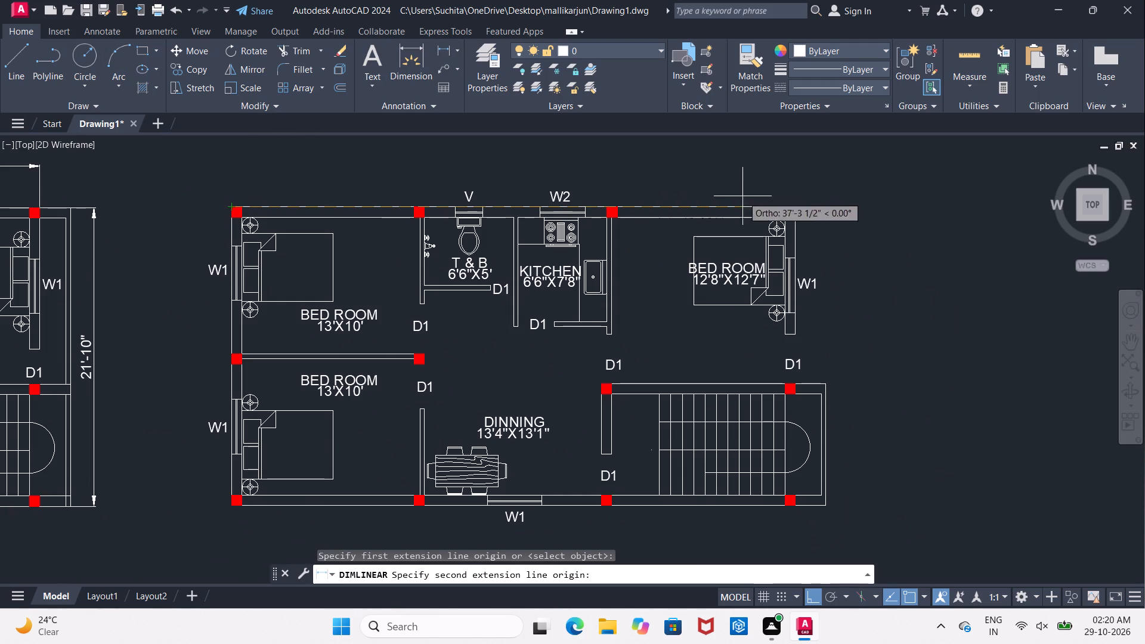
left_click(797, 205)
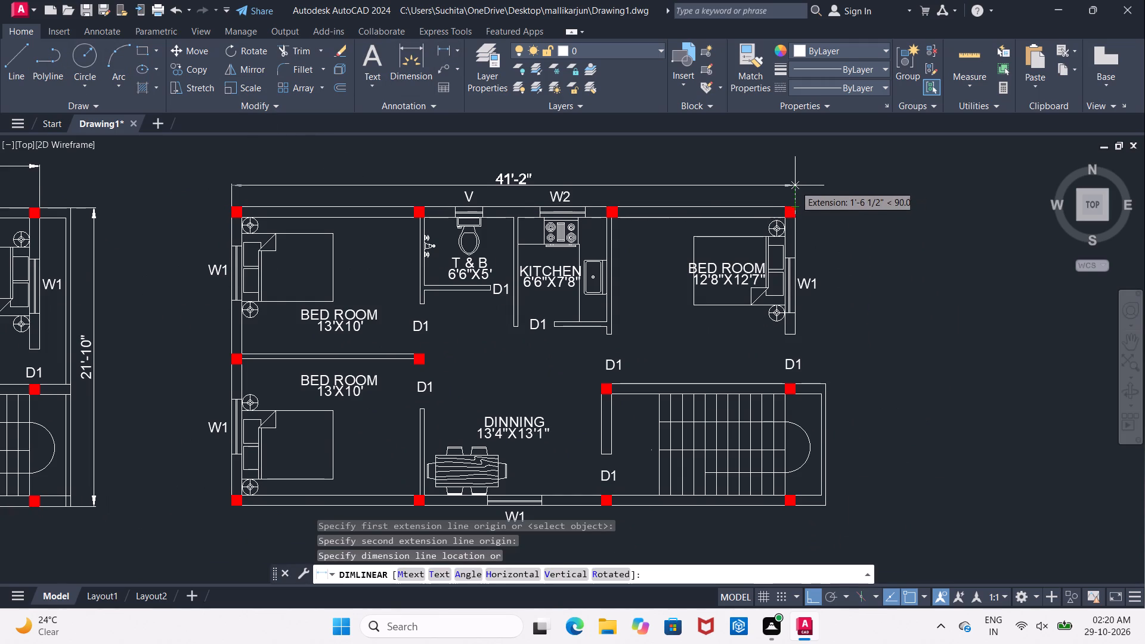
left_click(794, 183)
Add a vertical linear dimension beside the second plan's stair side, between the outer corners of its top-right and bottom-right columns.
middle_click_drag(840, 265, 324, 255)
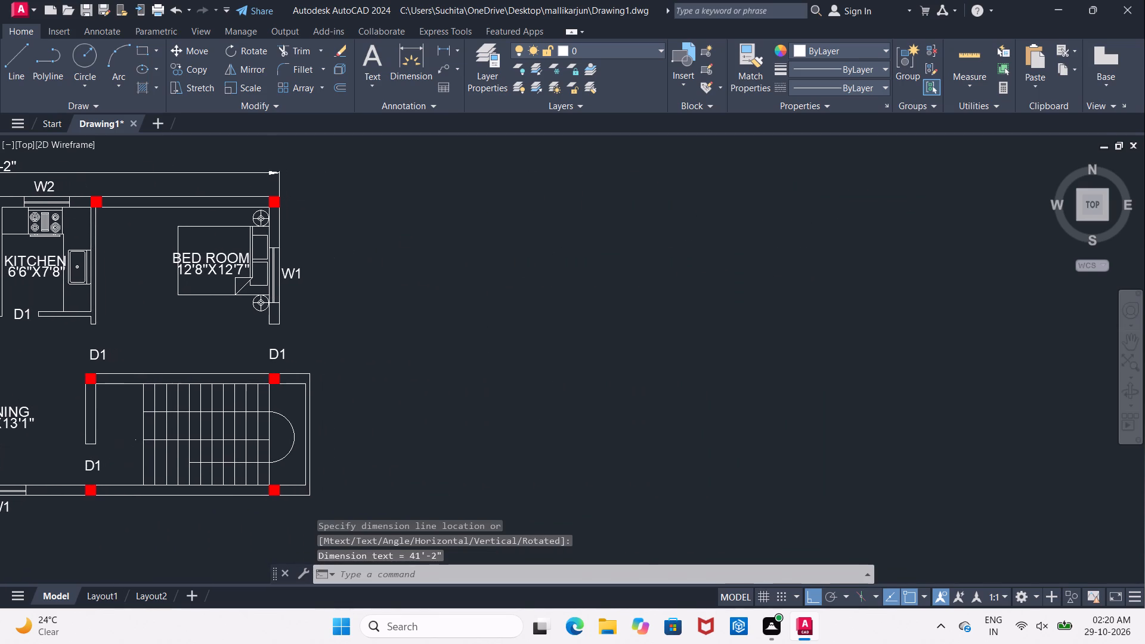
left_click(442, 49)
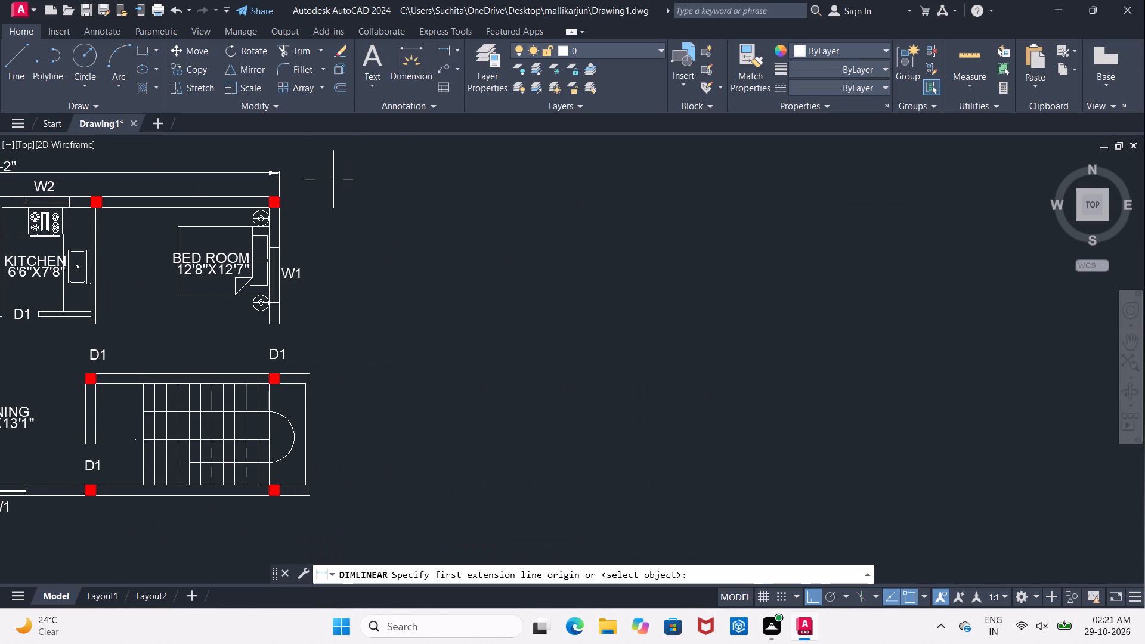
left_click_drag(282, 195, 283, 200)
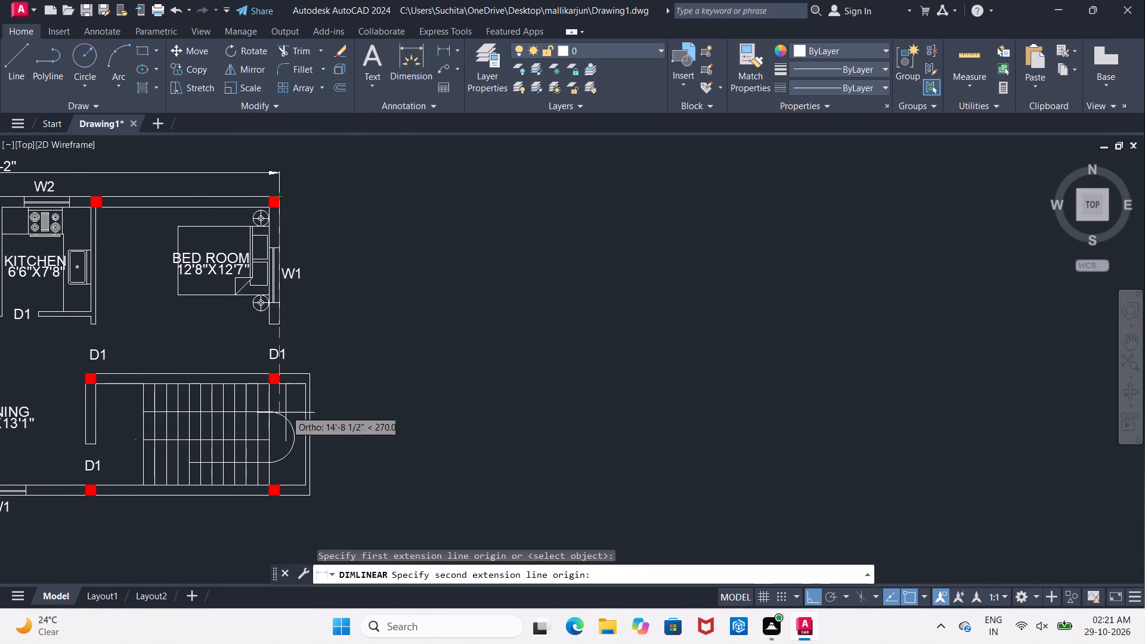
left_click(283, 494)
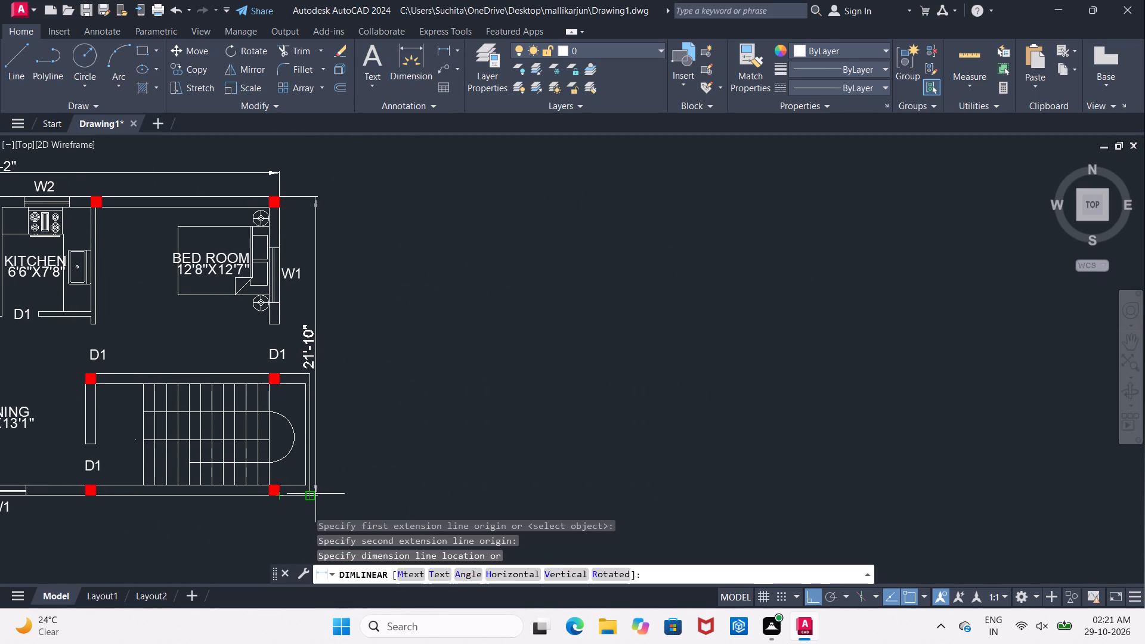
left_click(331, 494)
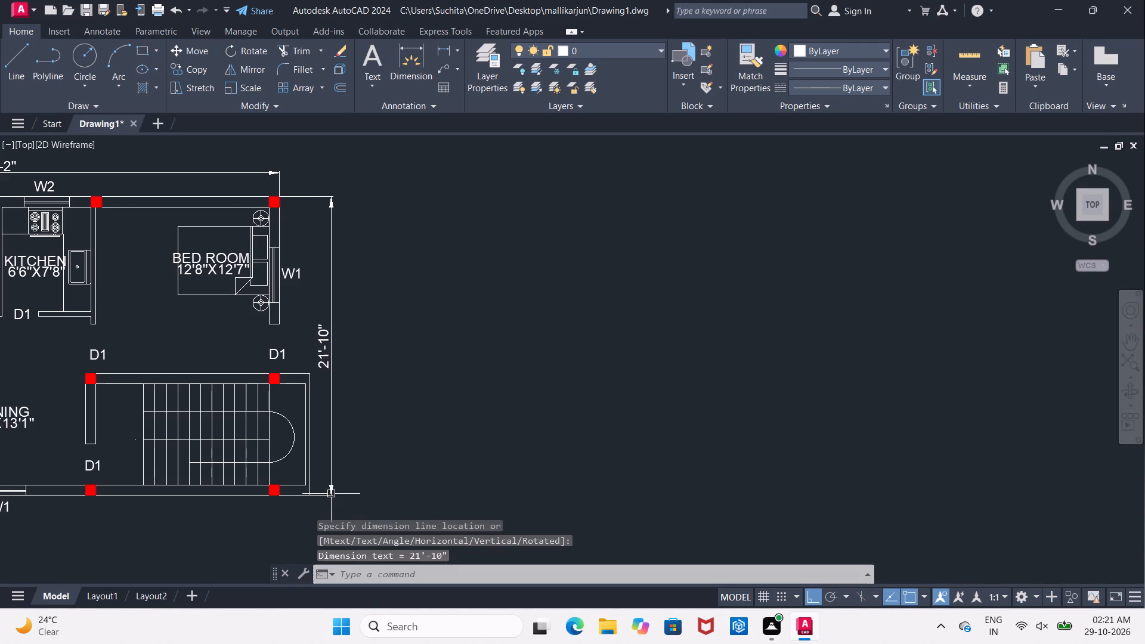
key("Escape")
Set the current object colour to Green and draw a short horizontal line in the empty space above the first plan's 12'8"X12'7" bedroom.
scroll(337, 476, "down", 2)
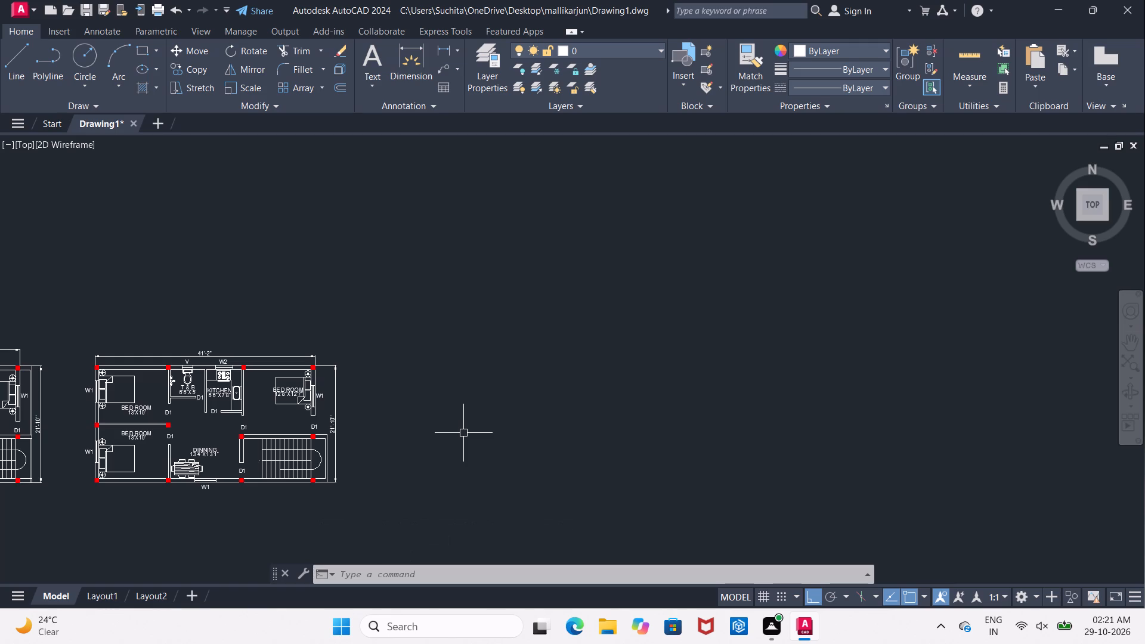
middle_click_drag(462, 417, 537, 342)
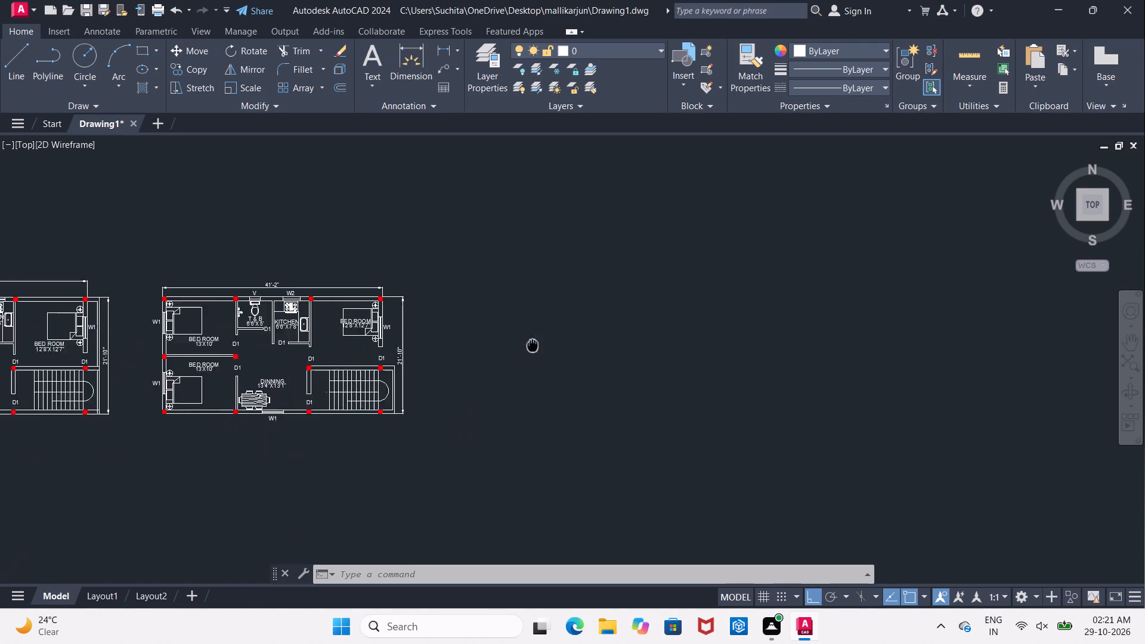
middle_click_drag(537, 342, 776, 329)
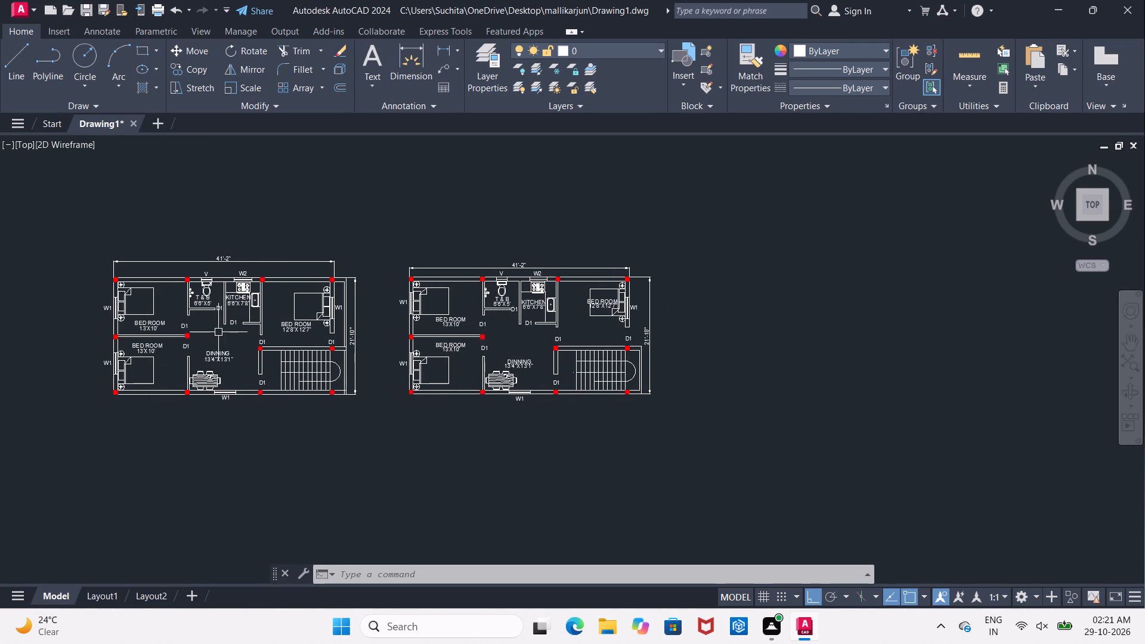
scroll(218, 331, "up", 1)
middle_click_drag(208, 321, 306, 336)
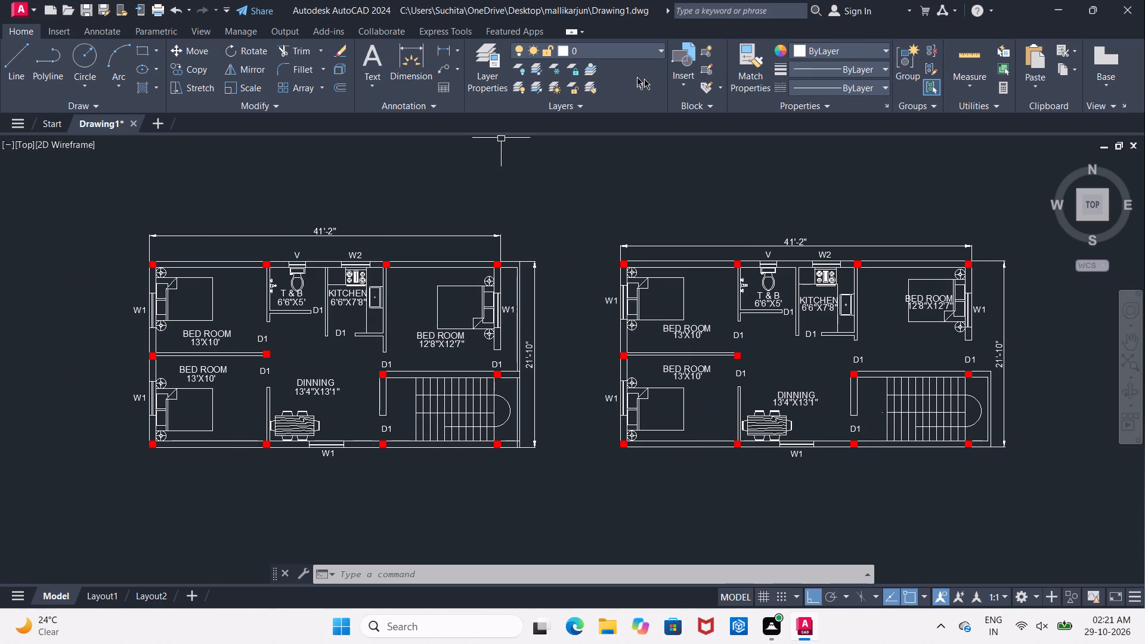
left_click(855, 49)
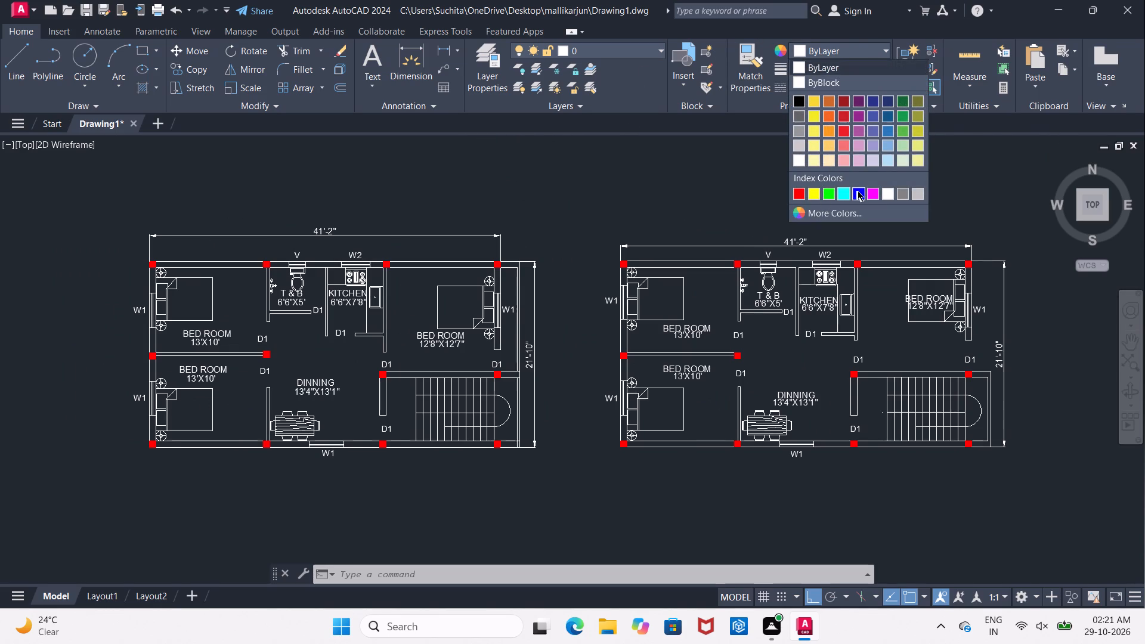
left_click(827, 191)
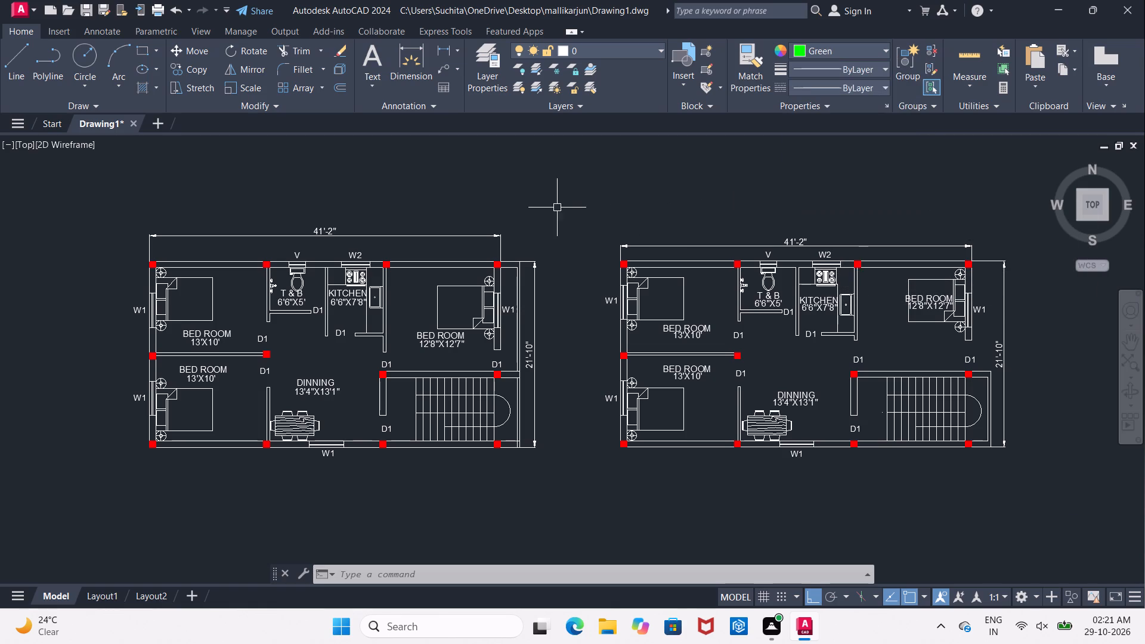
middle_click_drag(542, 207, 466, 294)
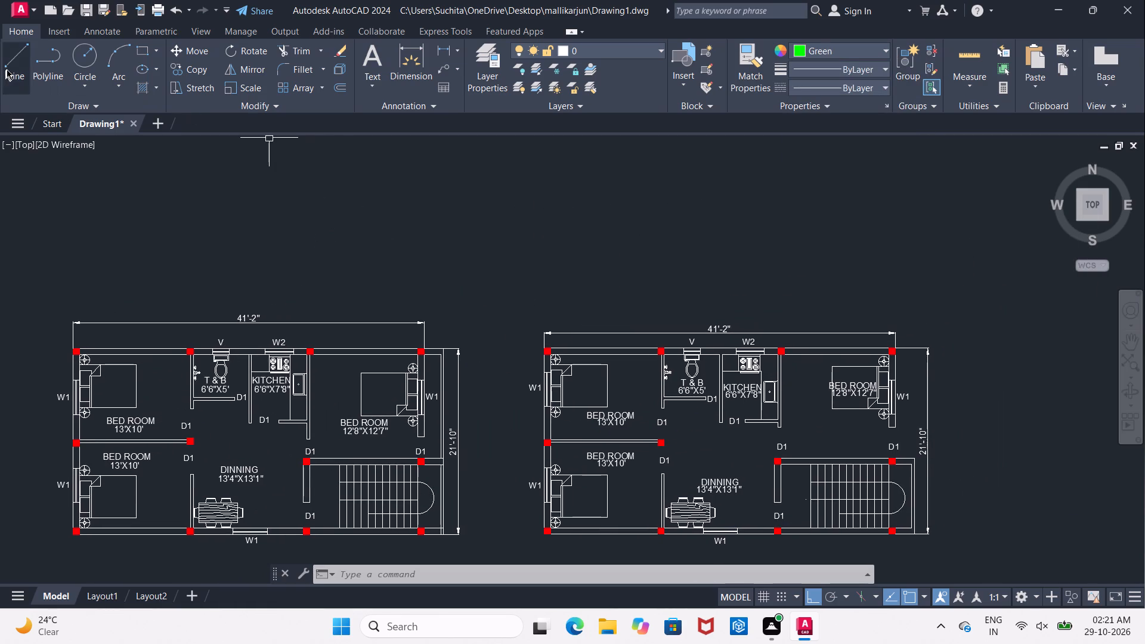
left_click(7, 69)
middle_click_drag(364, 296, 432, 205)
scroll(423, 210, "up", 2)
left_click_drag(361, 218, 413, 222)
left_click(492, 216)
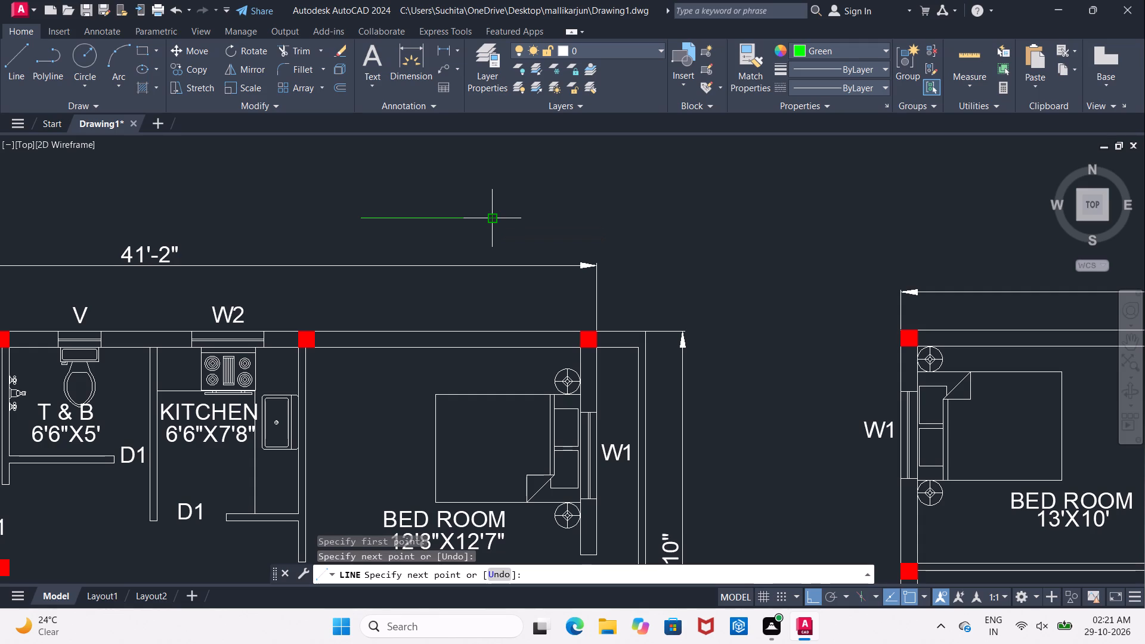
key("Escape")
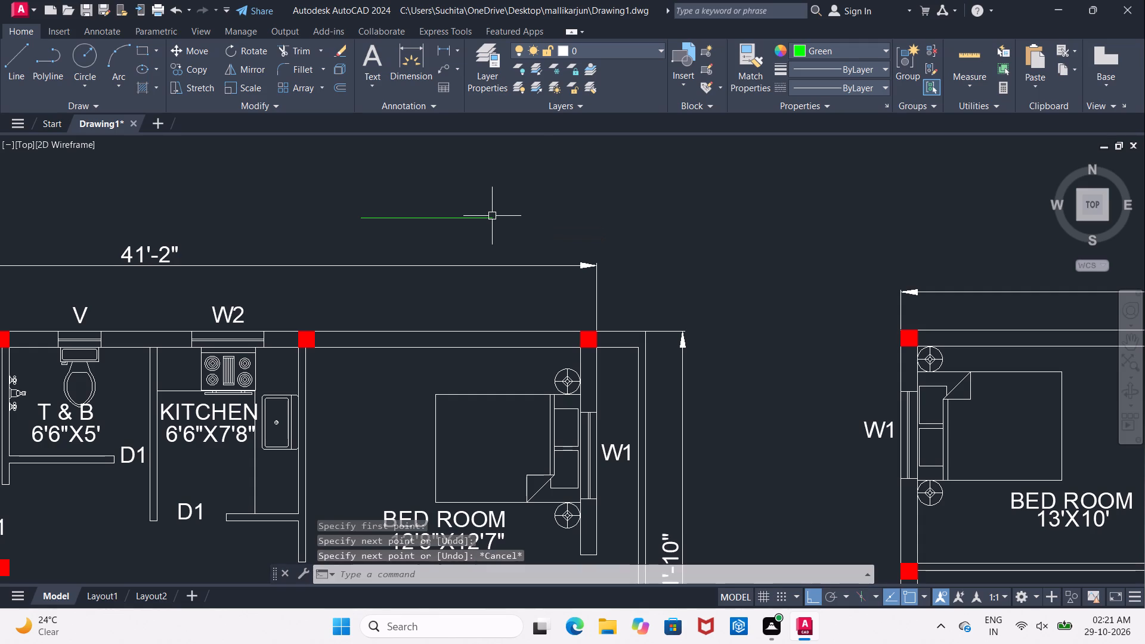
Match the green line's properties onto the W2 kitchen window lines in the first floor plan.
left_click(742, 64)
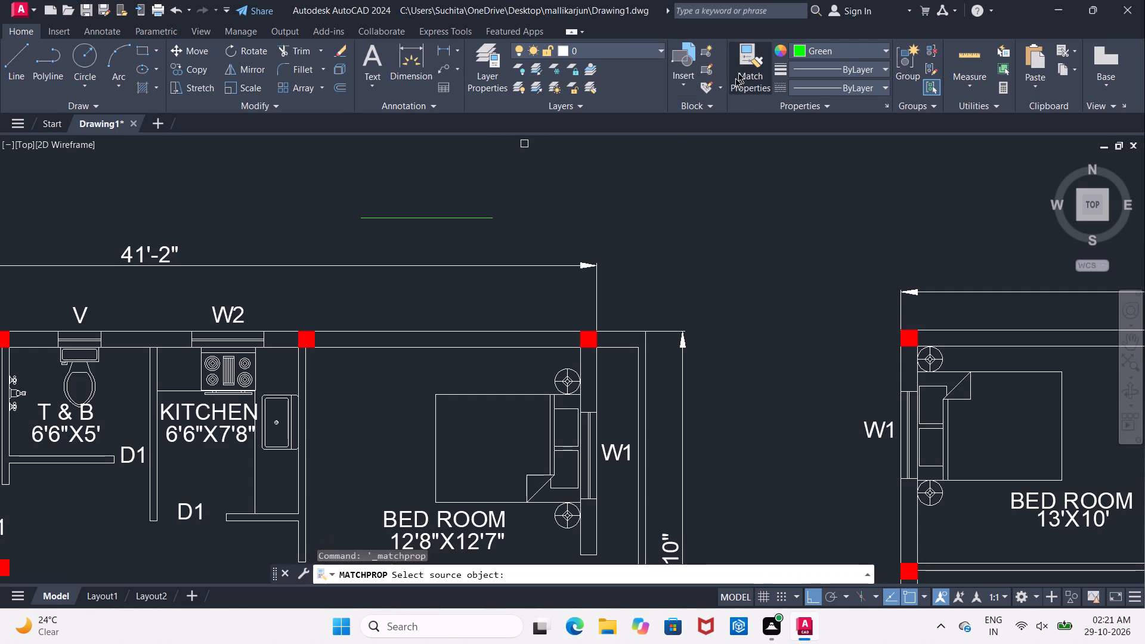
left_click(426, 216)
middle_click_drag(292, 280, 382, 218)
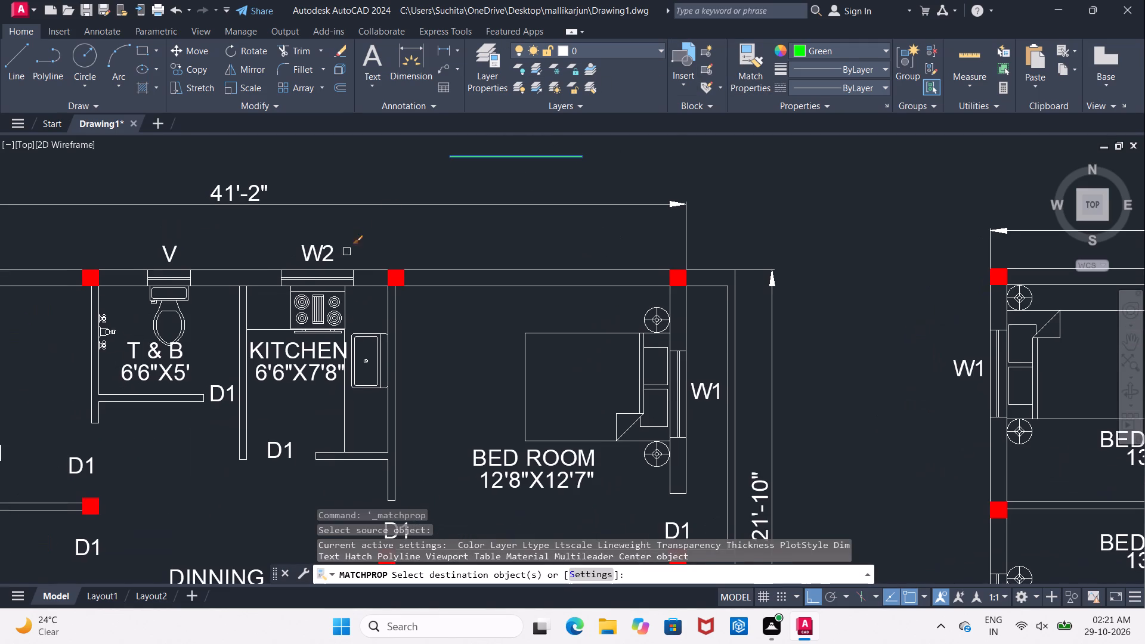
scroll(292, 290, "up", 3)
left_click(220, 201)
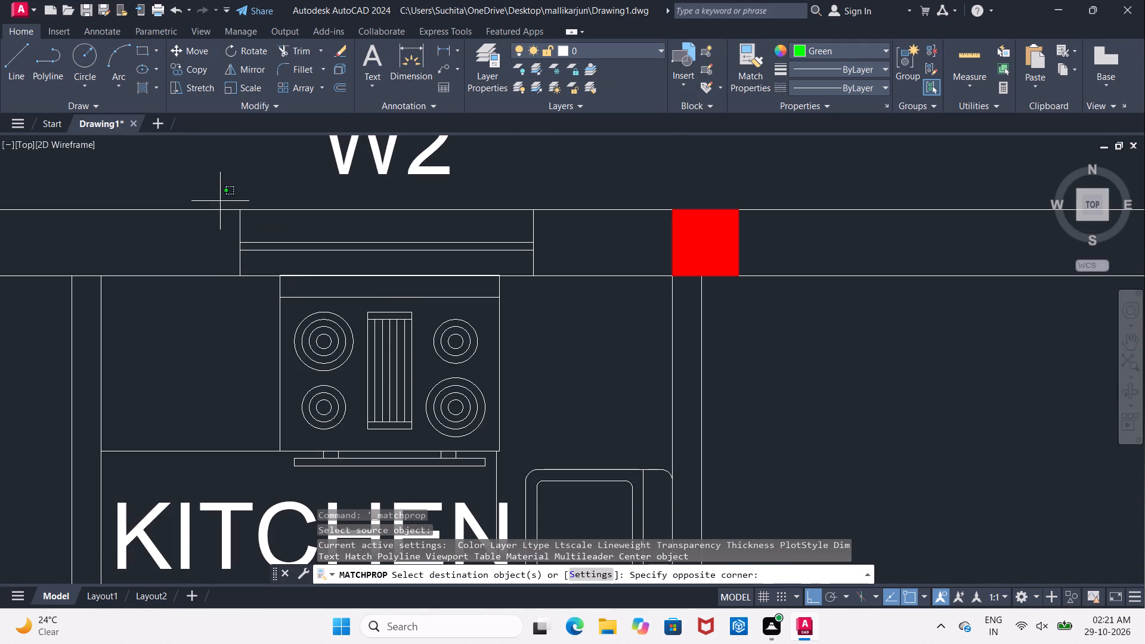
left_click(559, 286)
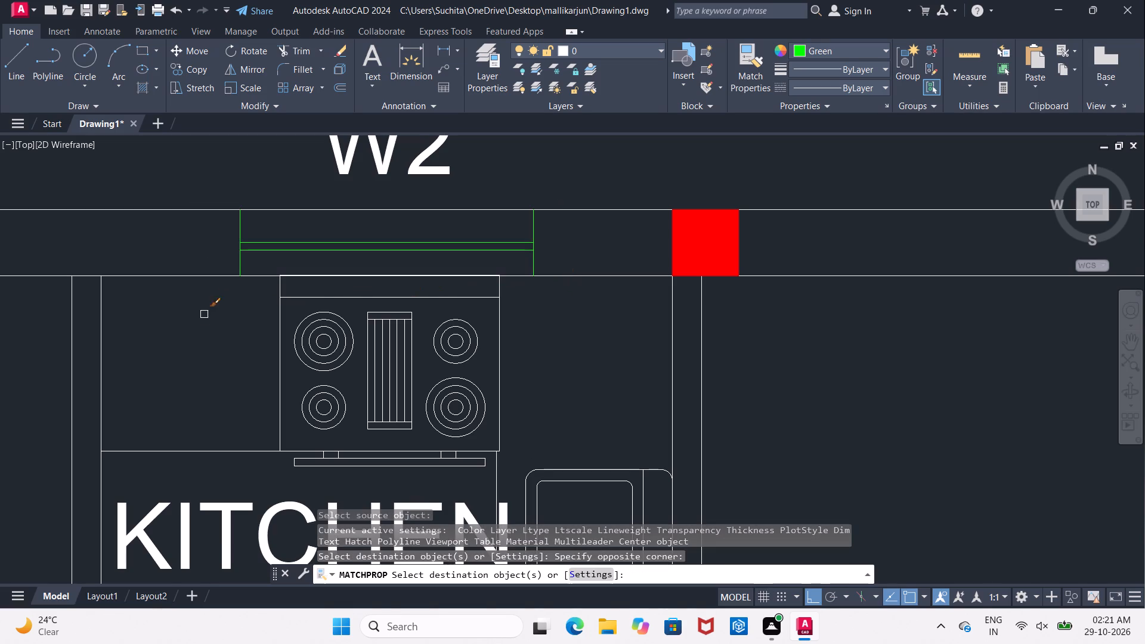
Match the green line's properties onto the V ventilator lines above the T & B in the first floor plan.
middle_click_drag(203, 314, 580, 314)
scroll(580, 314, "down", 1)
left_click(250, 237)
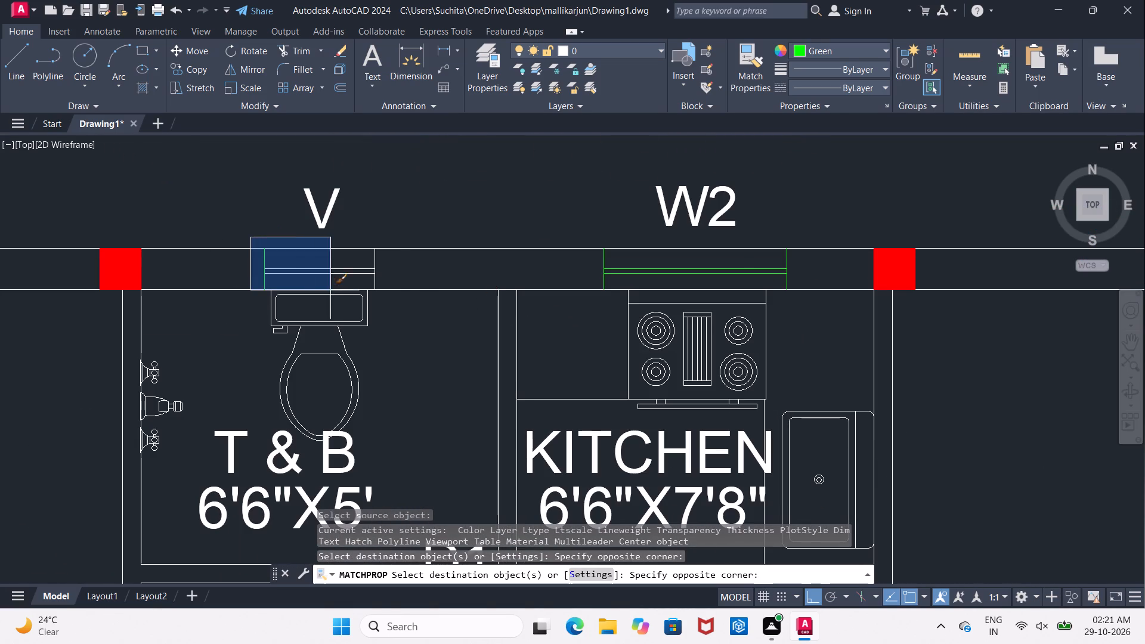
left_click(400, 291)
Match the green properties onto the W1 window lines of the first plan's upper 13'X10' bedroom.
middle_click_drag(206, 301, 822, 301)
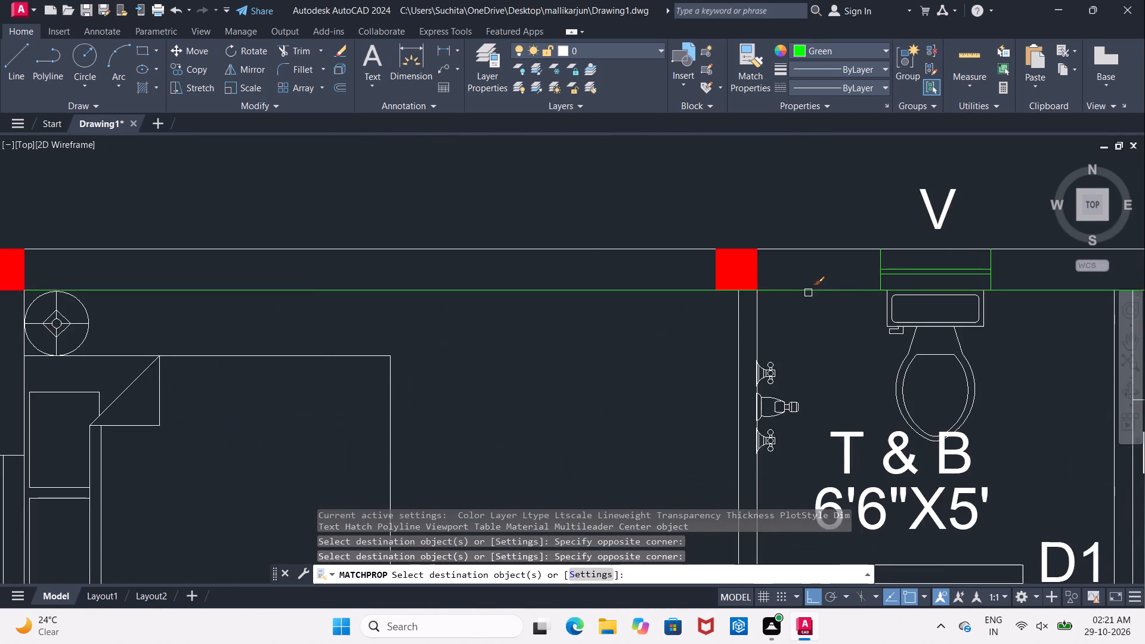
scroll(809, 293, "down", 1)
middle_click_drag(340, 414, 373, 283)
scroll(323, 296, "up", 1)
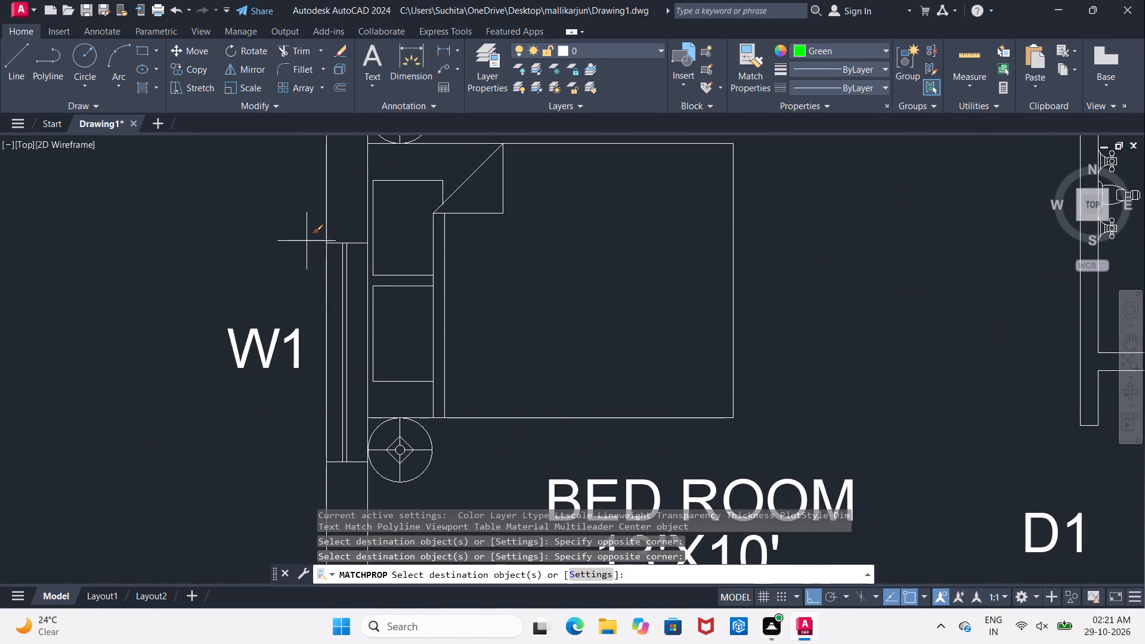
left_click(307, 241)
left_click(370, 467)
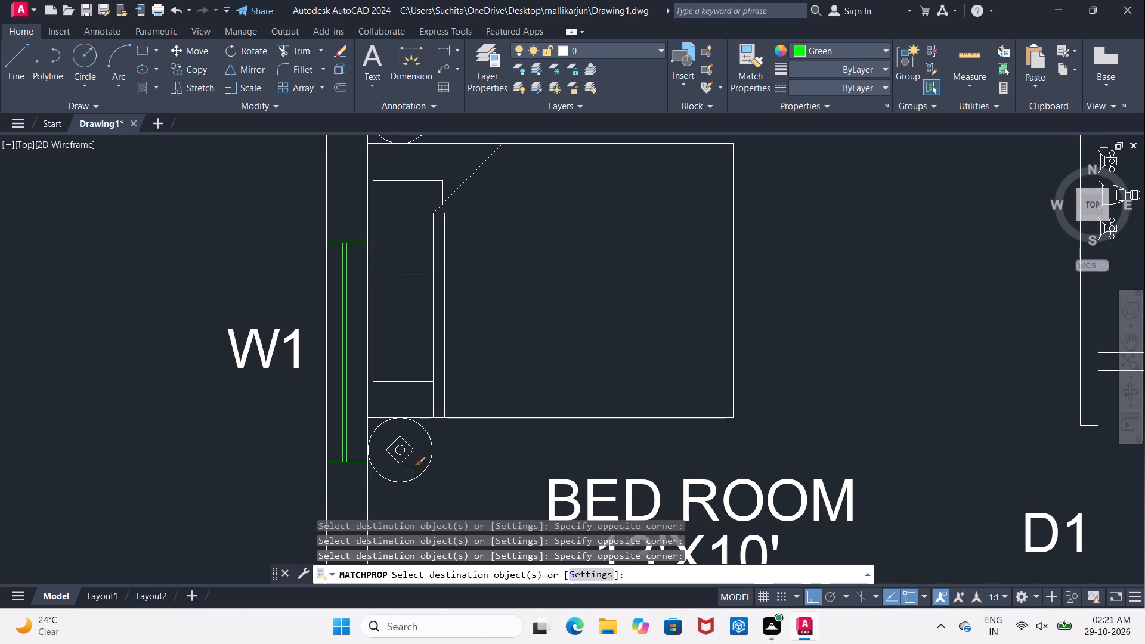
Match the green properties onto the W1 window lines of the first plan's lower 13'X10' bedroom.
middle_click_drag(416, 456, 389, 303)
scroll(389, 305, "down", 2)
middle_click_drag(410, 345, 377, 261)
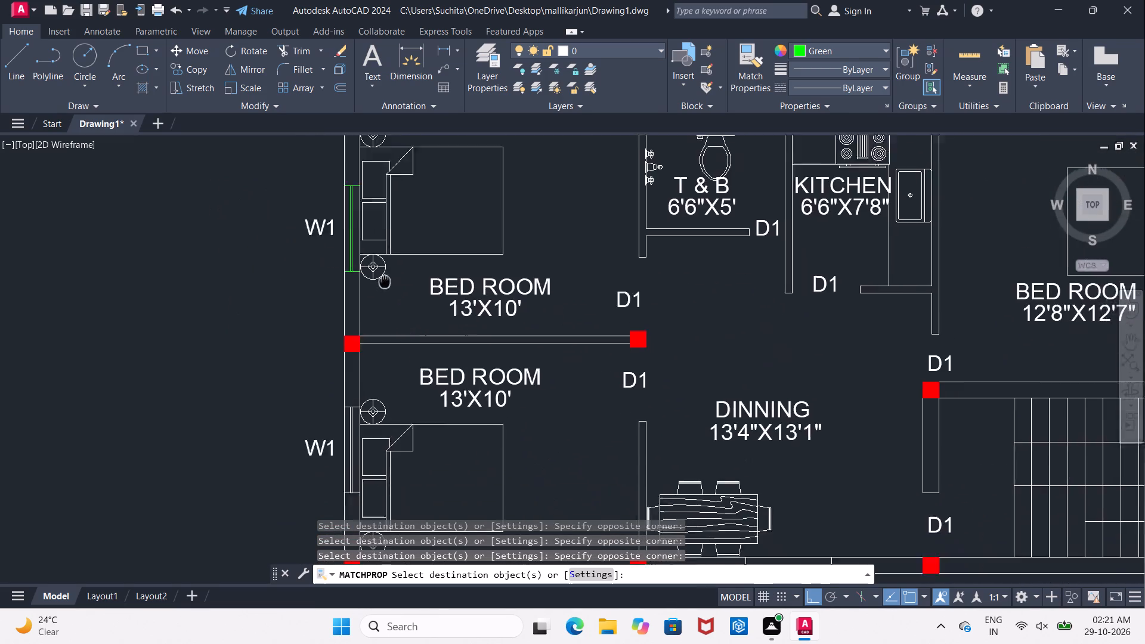
middle_click_drag(377, 261, 370, 229)
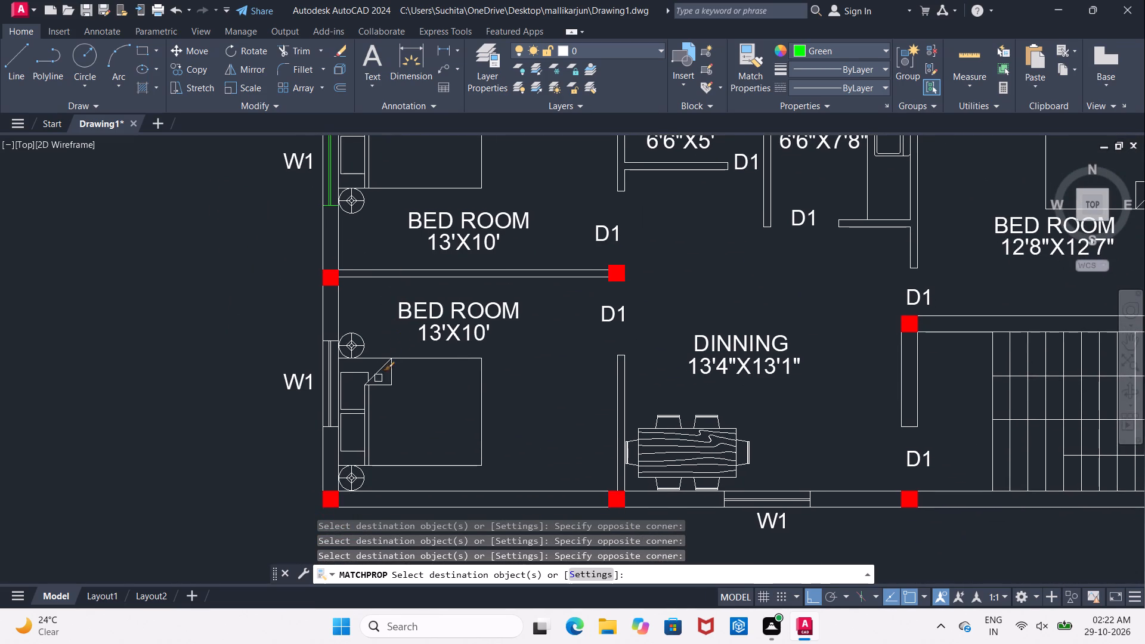
scroll(363, 391, "up", 3)
middle_click_drag(357, 376, 355, 294)
middle_click_drag(354, 321, 370, 373)
left_click_drag(197, 169, 209, 187)
left_click(290, 538)
Match the green properties onto the W1 window lines in the first plan's dining-area outer wall.
scroll(314, 449, "down", 1)
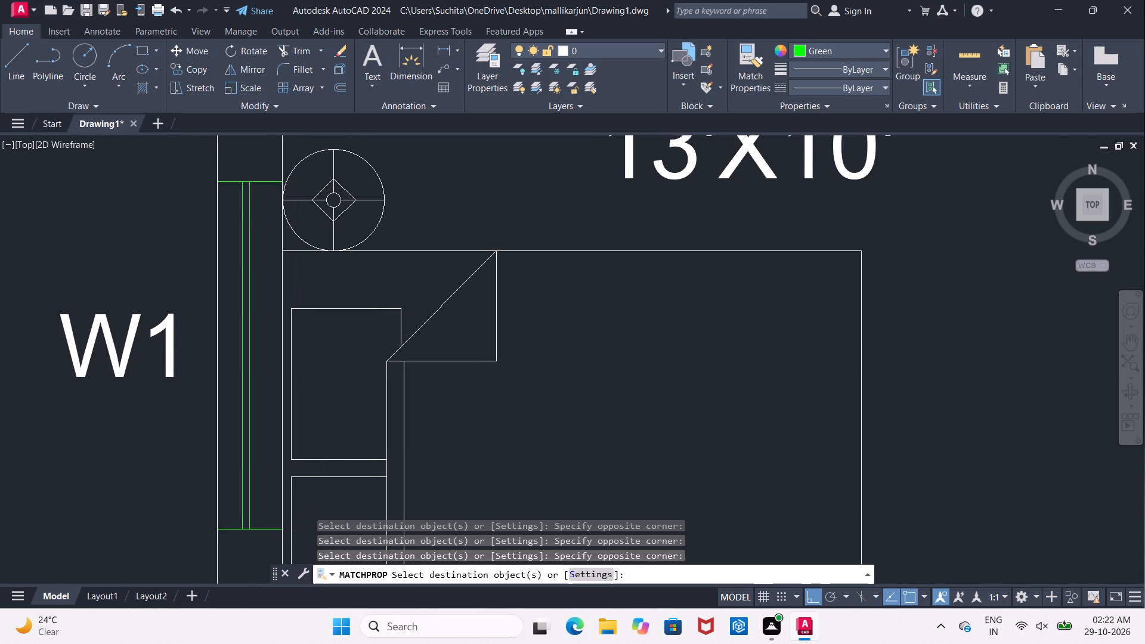
scroll(314, 449, "down", 1)
middle_click_drag(312, 435, 280, 244)
scroll(280, 244, "down", 1)
middle_click_drag(621, 364, 369, 383)
scroll(391, 381, "up", 2)
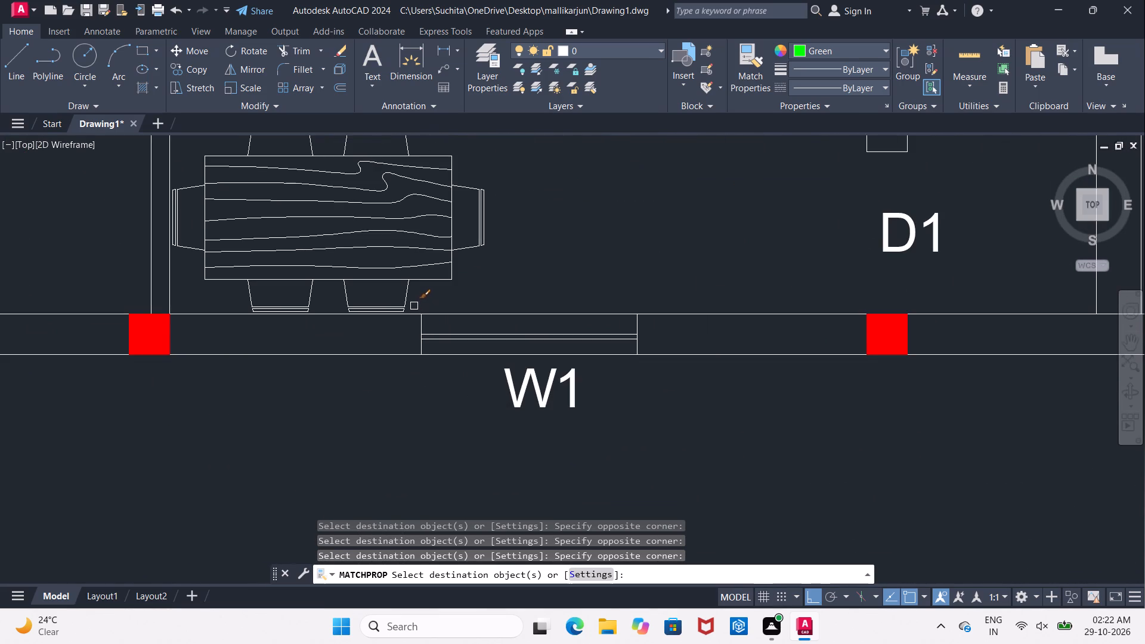
left_click_drag(413, 306, 416, 312)
left_click(655, 364)
Match the green properties onto the W1 window lines of the first plan's 12'8"X12'7" bedroom.
scroll(747, 364, "down", 2)
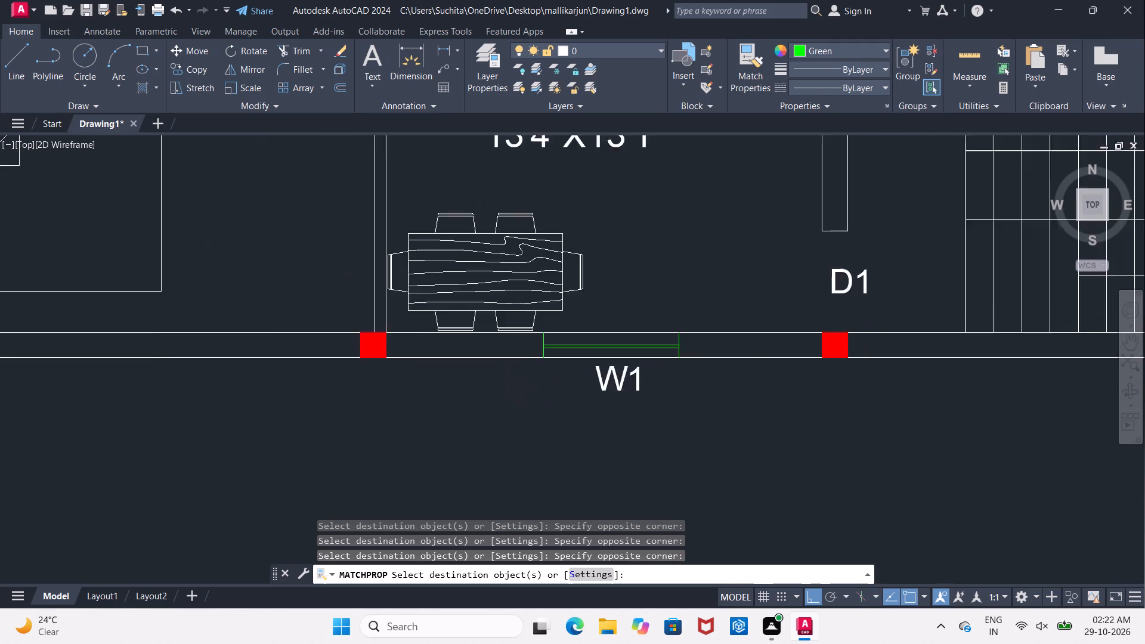
middle_click_drag(748, 364, 120, 405)
scroll(135, 404, "down", 1)
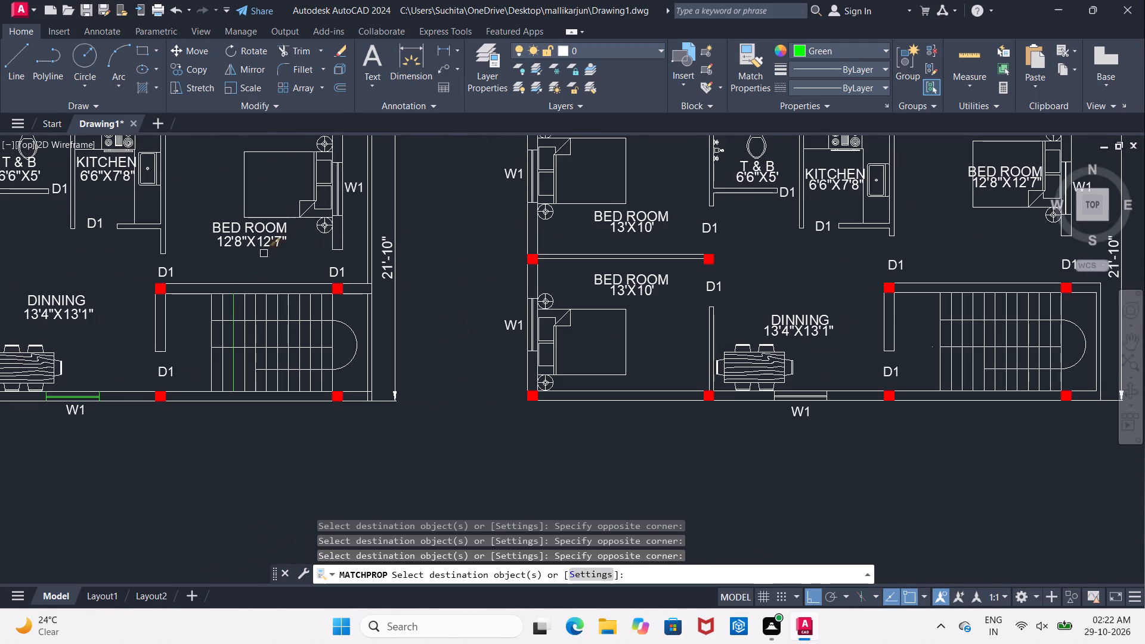
middle_click_drag(292, 228, 277, 302)
scroll(323, 246, "up", 3)
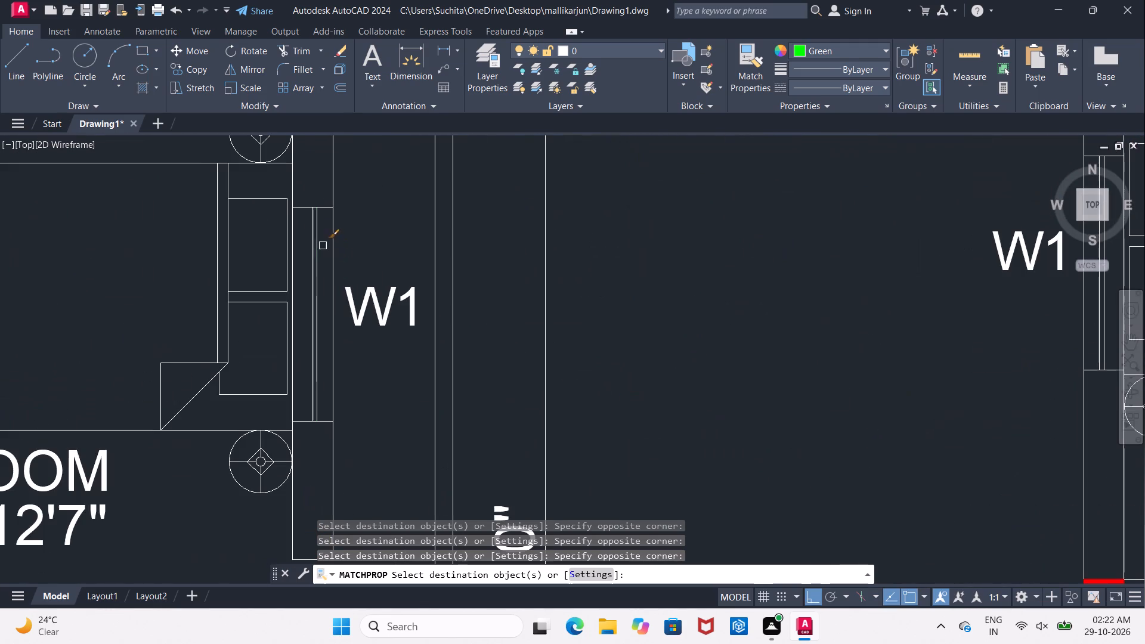
left_click(283, 188)
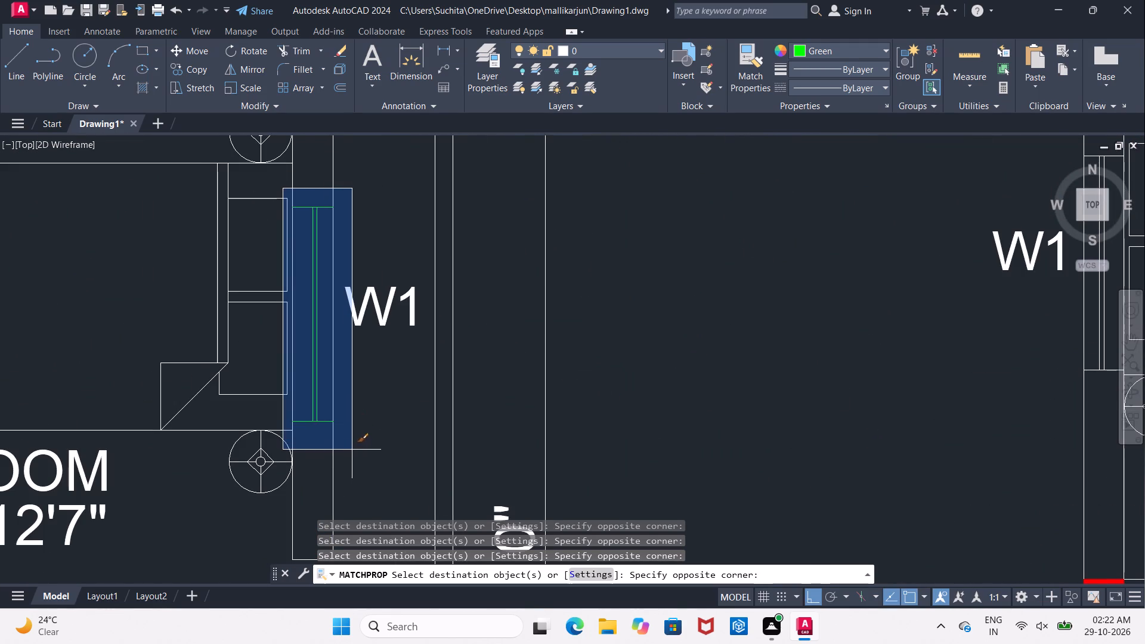
left_click(352, 449)
Match the green properties onto the V ventilator and W2 kitchen window lines in the second floor plan.
scroll(351, 434, "down", 4)
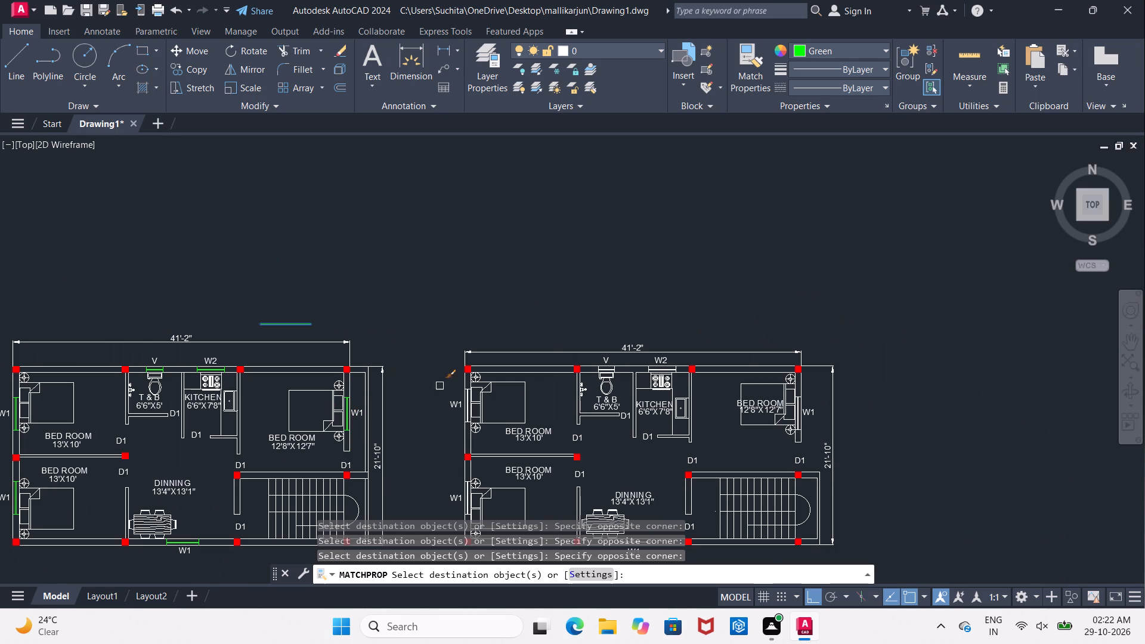
scroll(643, 384, "up", 1)
middle_click_drag(643, 383, 488, 326)
scroll(447, 304, "up", 3)
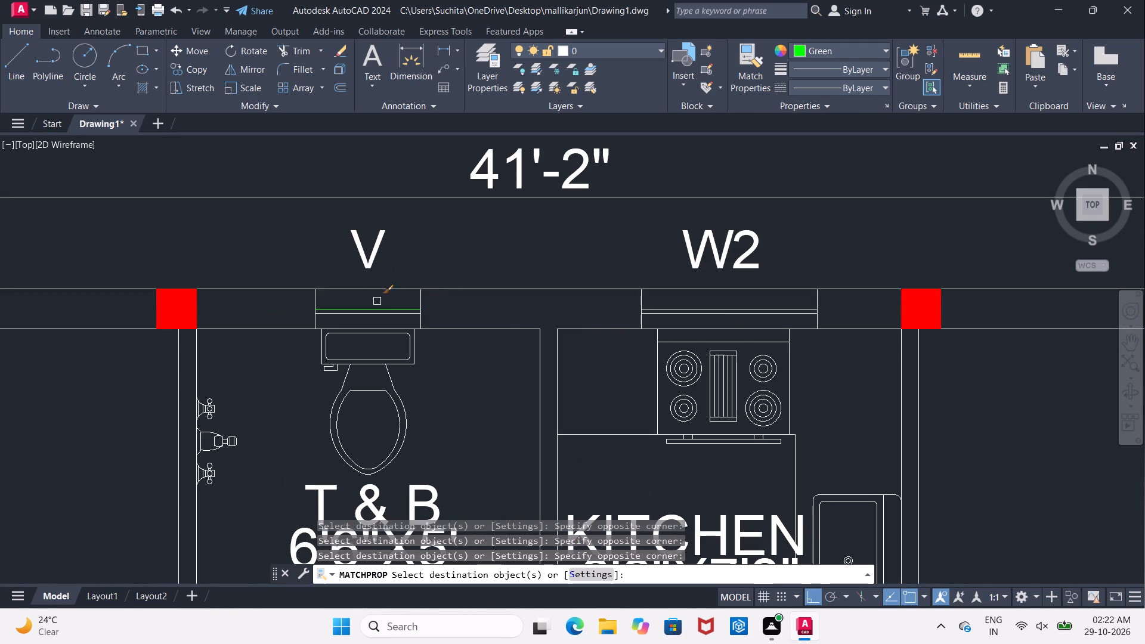
left_click_drag(304, 279, 304, 285)
left_click(467, 338)
middle_click_drag(603, 357, 410, 351)
left_click_drag(425, 265, 426, 277)
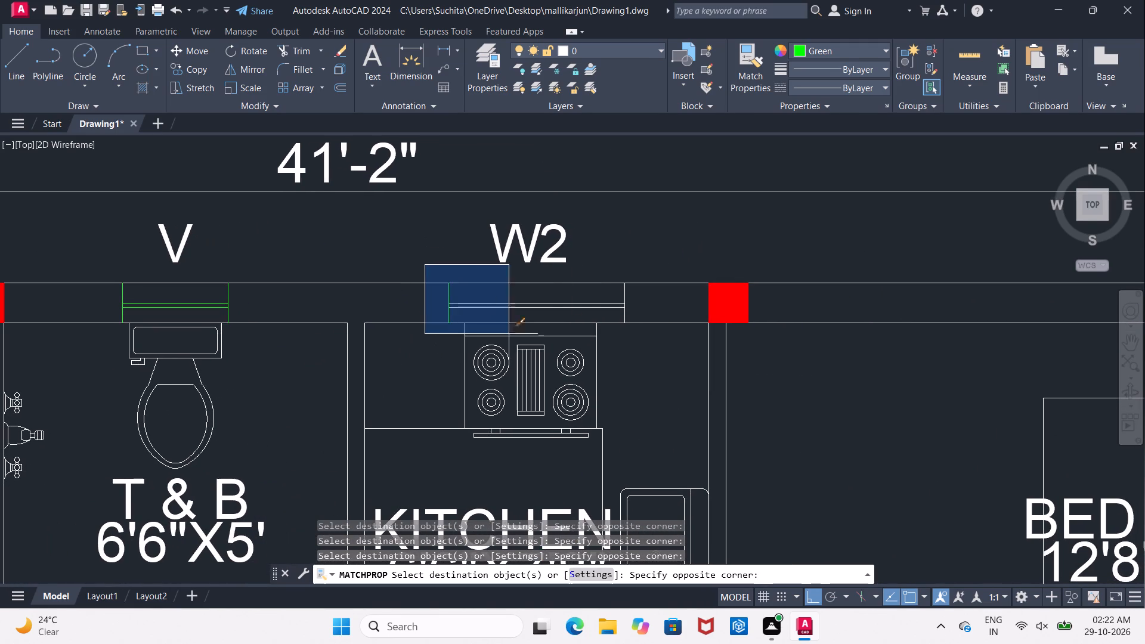
left_click(638, 332)
Match the green properties onto the W1 window lines of the second plan's upper 13'X10' bedroom.
scroll(639, 331, "down", 2)
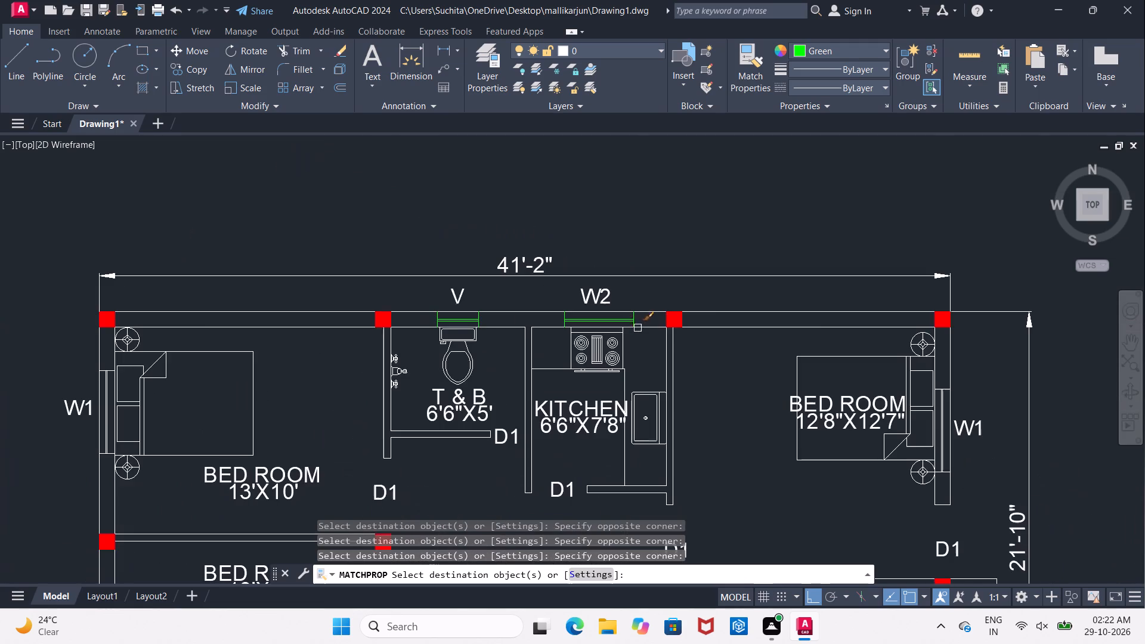
middle_click_drag(804, 343, 955, 239)
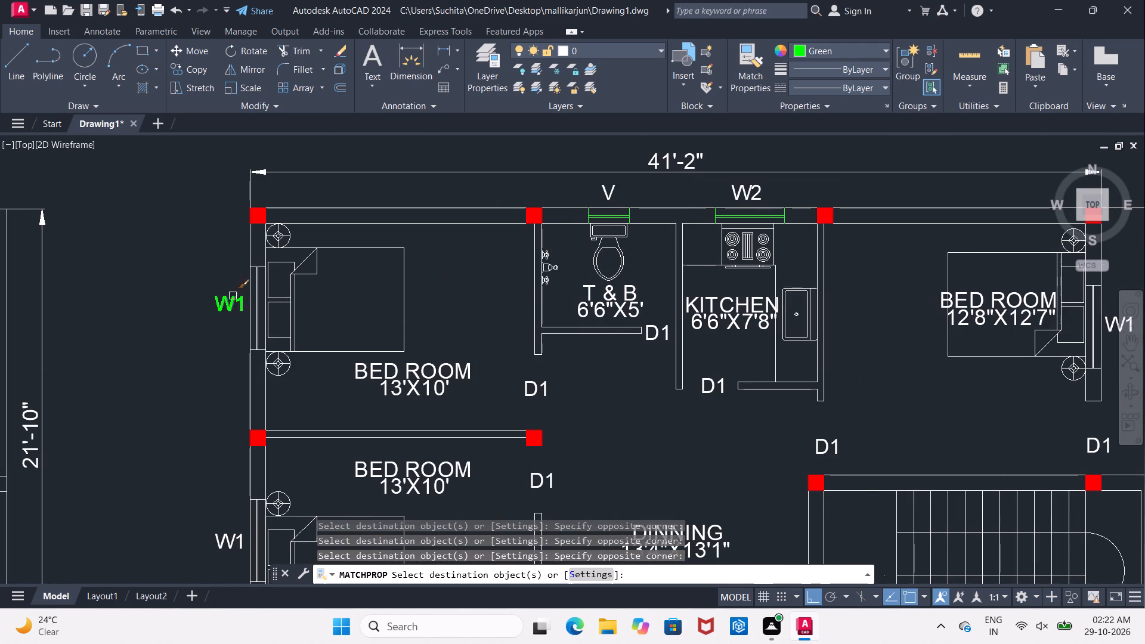
scroll(236, 293, "up", 2)
left_click(255, 223)
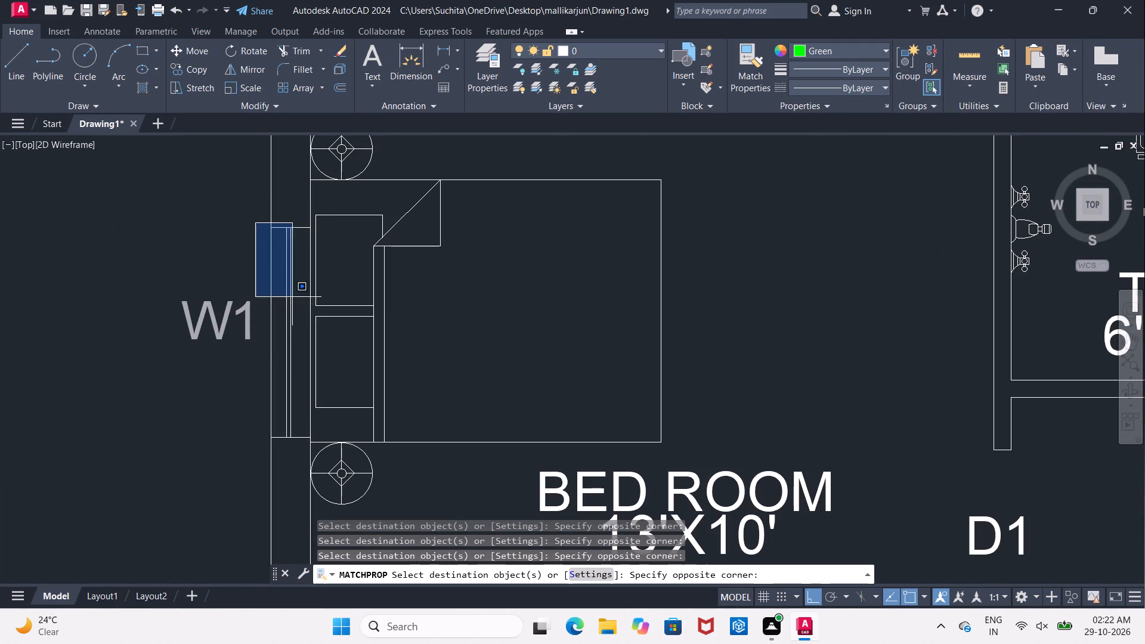
left_click(324, 442)
Match the green properties onto the W1 window lines of the second plan's lower 13'X10' bedroom.
middle_click_drag(332, 407, 301, 237)
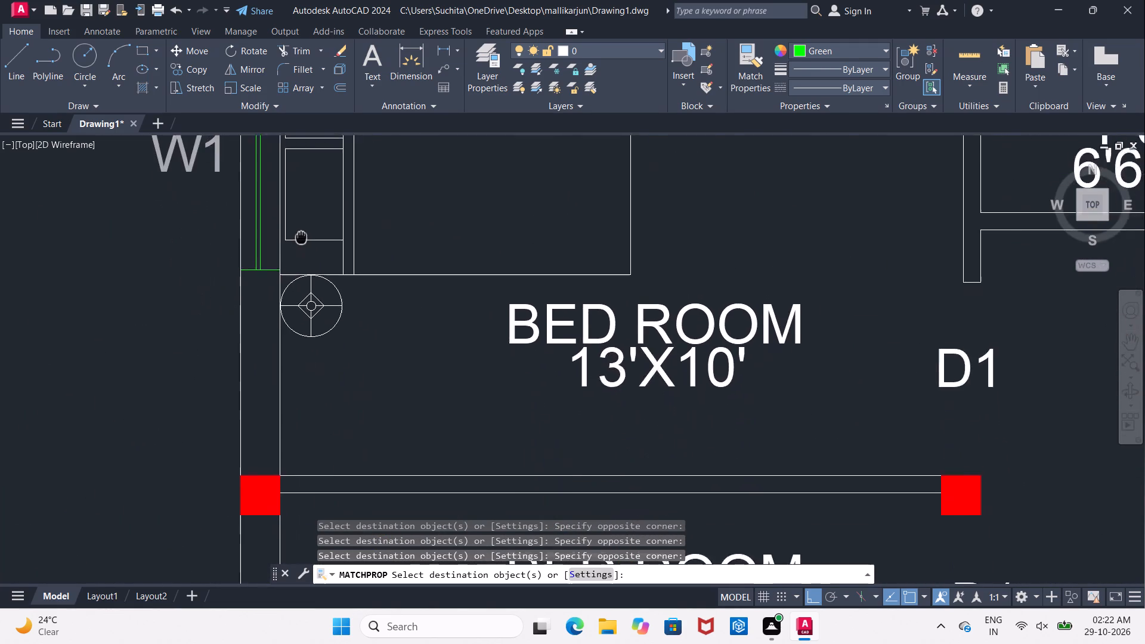
middle_click_drag(301, 237, 303, 237)
scroll(301, 236, "down", 3)
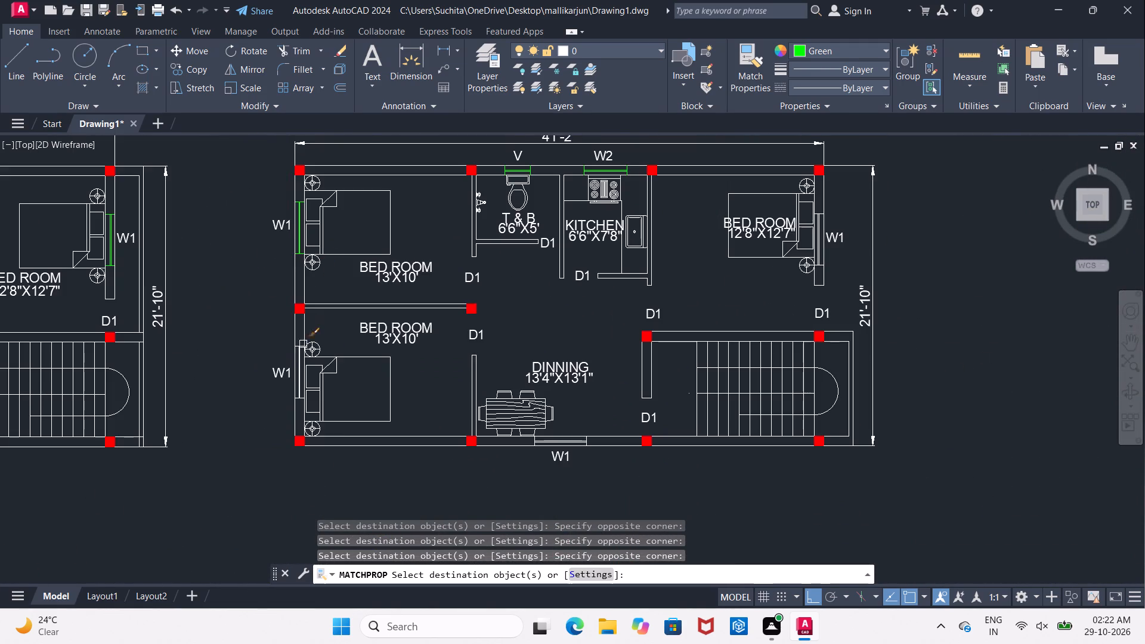
scroll(294, 377, "up", 3)
left_click(276, 256)
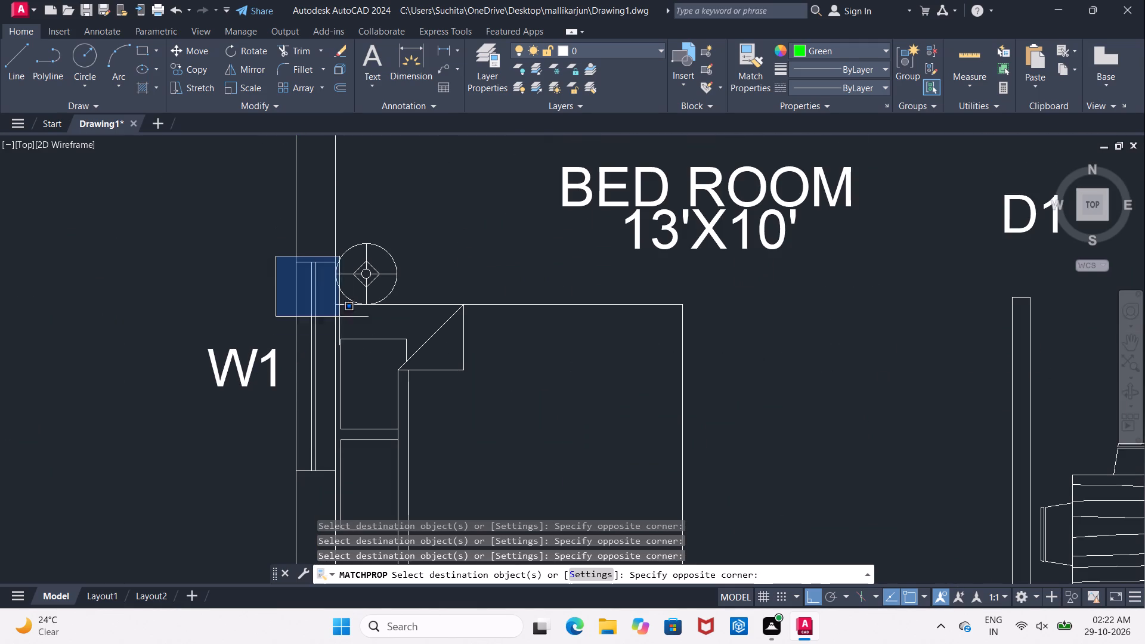
left_click(355, 476)
Match the green properties onto the W1 window lines in the second plan's dining-area outer wall.
middle_click_drag(383, 475, 211, 253)
scroll(210, 253, "down", 3)
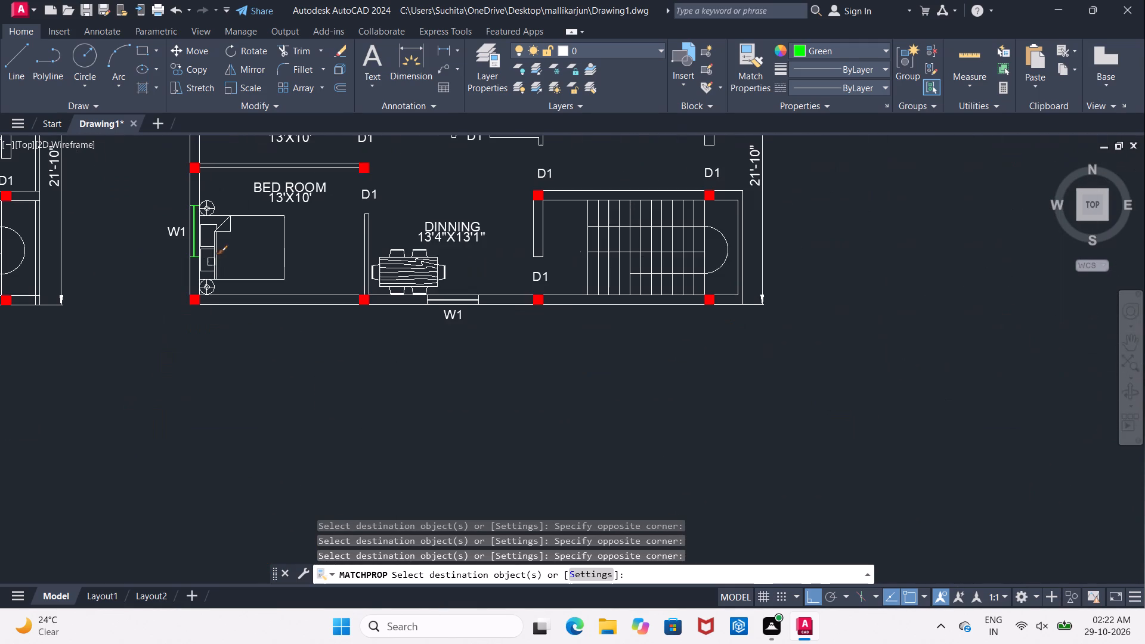
scroll(469, 285, "up", 2)
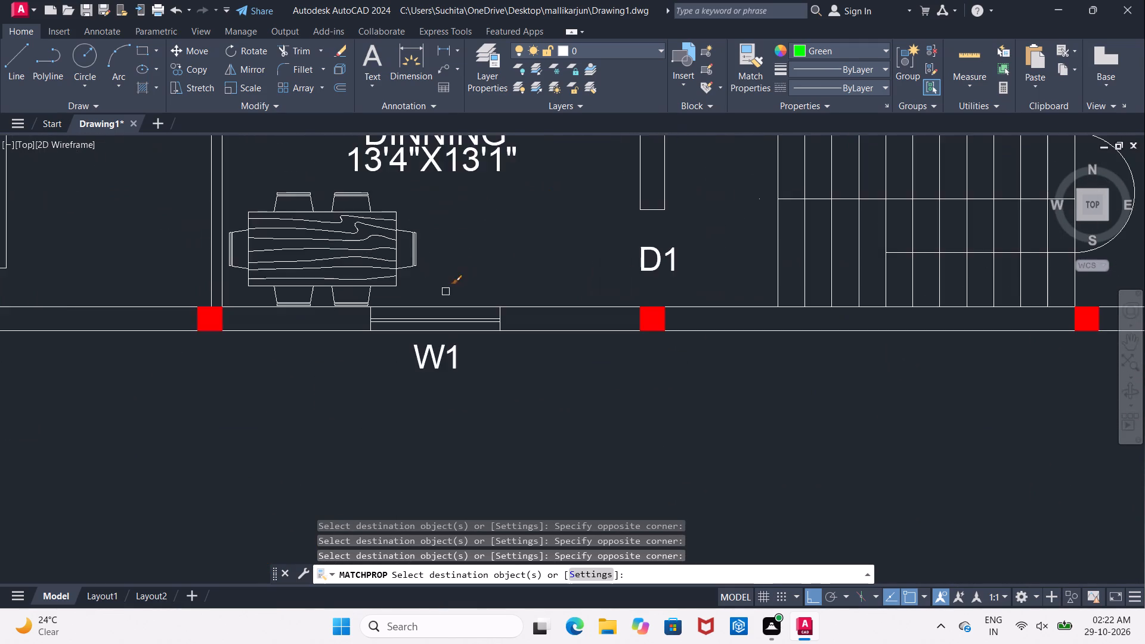
scroll(403, 301, "up", 2)
middle_click_drag(391, 255, 391, 239)
left_click_drag(276, 274, 280, 280)
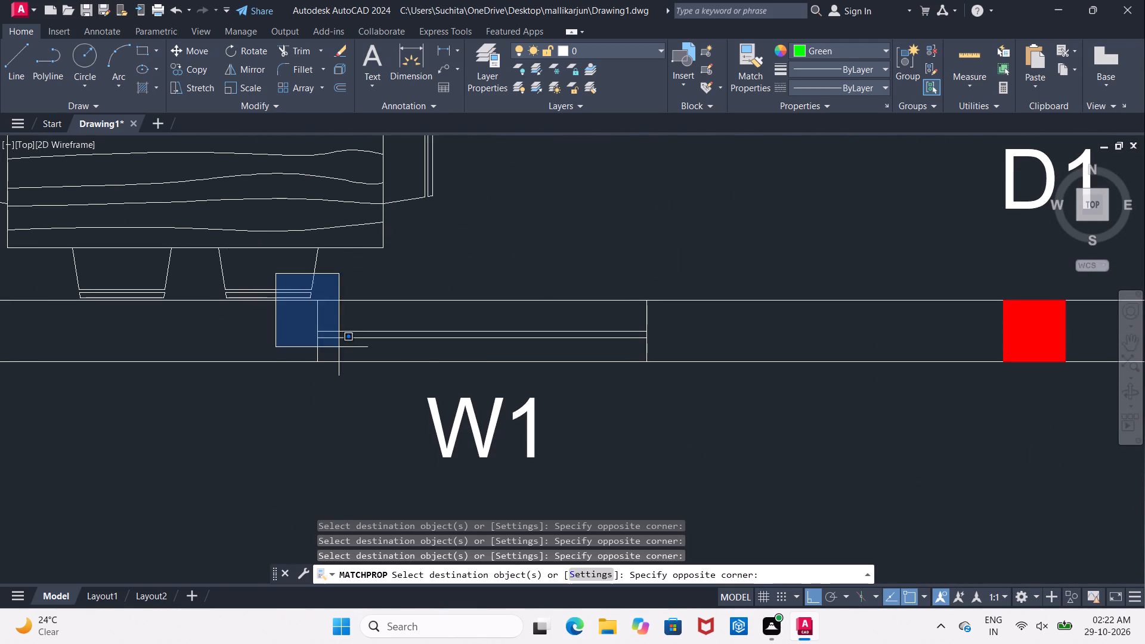
left_click(663, 370)
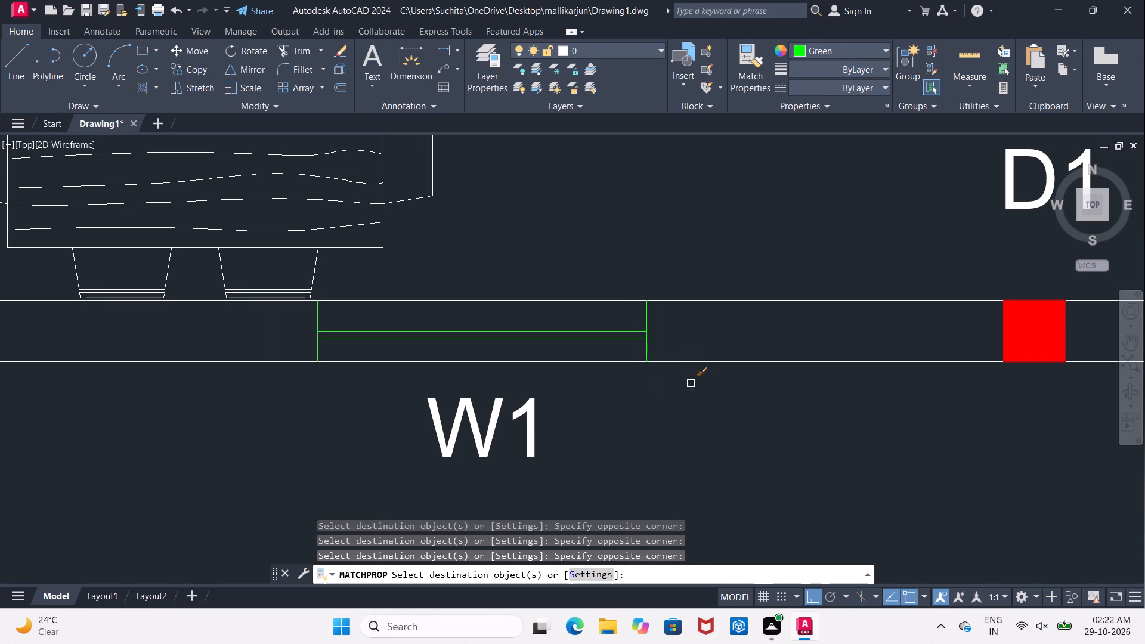
Match the green properties onto the W1 window lines of the second plan's 12'8"X12'7" bedroom and end the property matching.
scroll(713, 394, "down", 3)
middle_click_drag(819, 406, 263, 402)
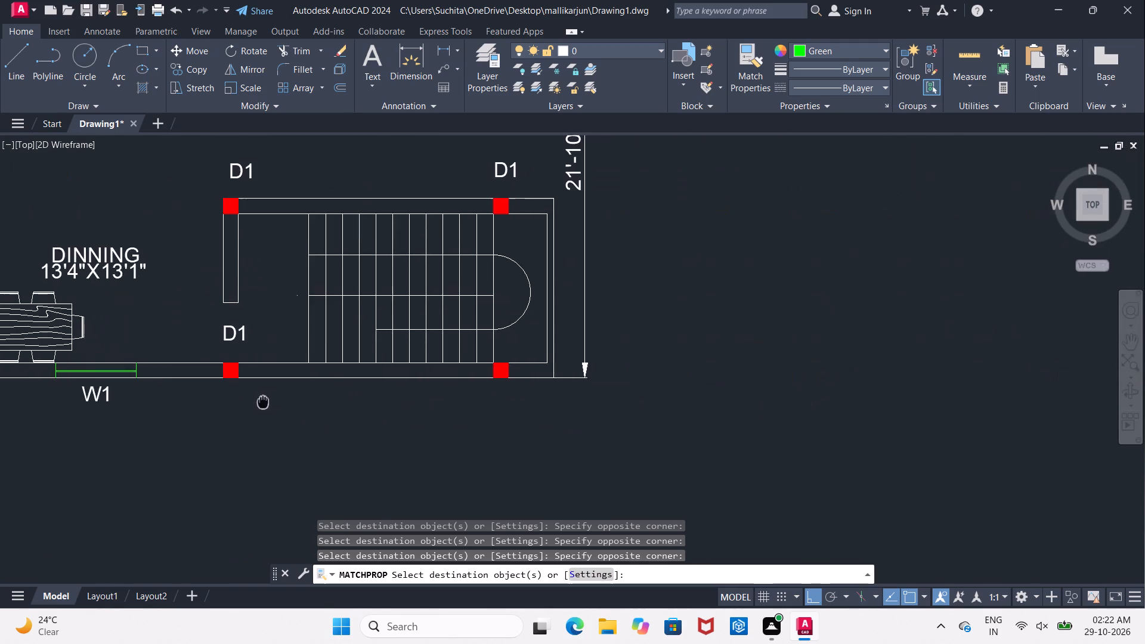
middle_click_drag(263, 402, 263, 404)
scroll(263, 405, "down", 2)
scroll(358, 255, "up", 2)
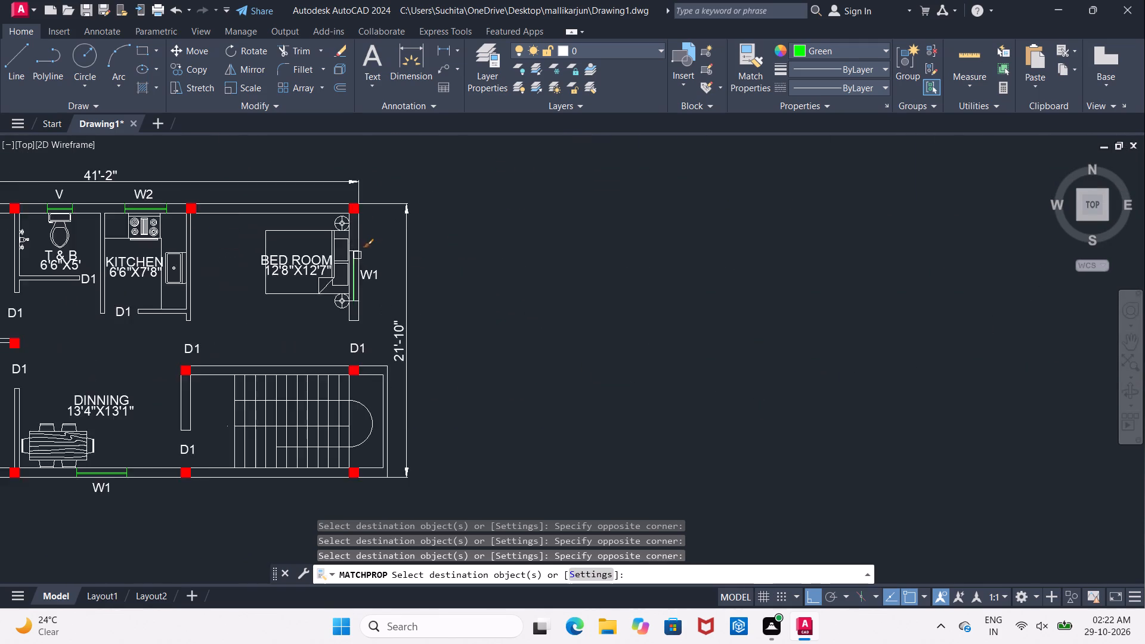
scroll(357, 255, "up", 2)
left_click(314, 230)
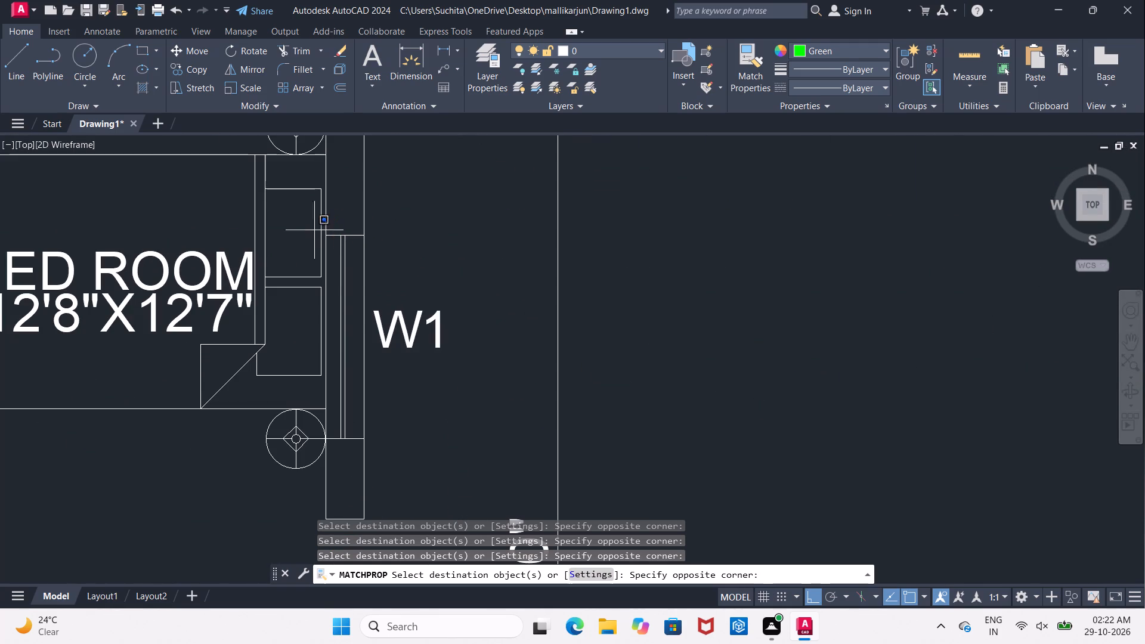
left_click_drag(404, 416, 404, 432)
left_click_drag(308, 219, 321, 241)
left_click(382, 456)
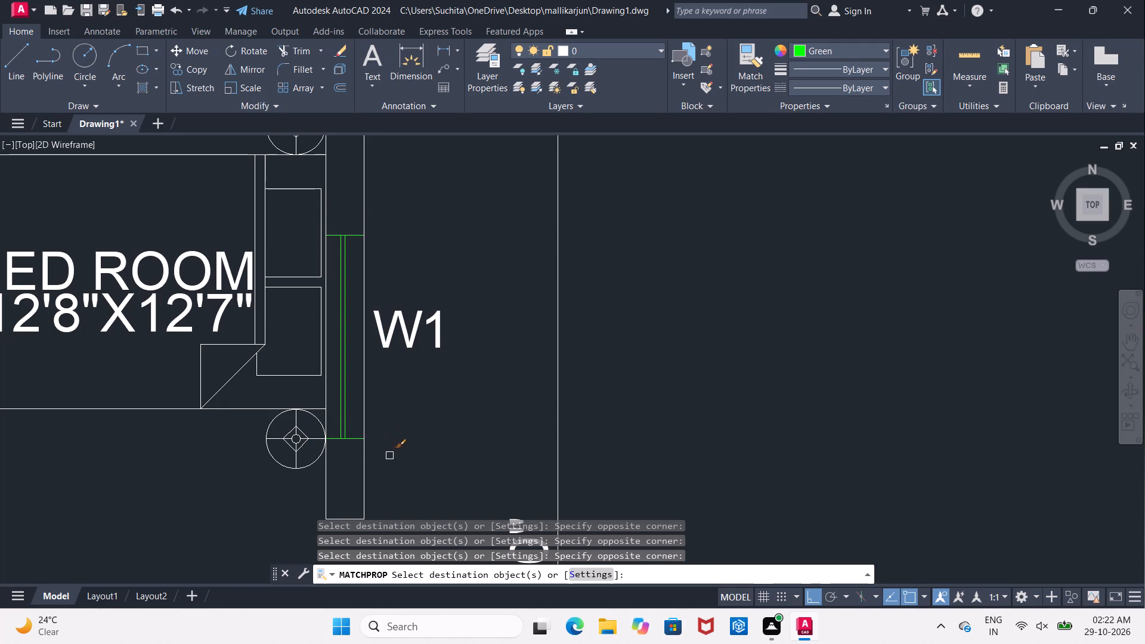
scroll(391, 456, "down", 2)
middle_click_drag(395, 456, 463, 357)
scroll(465, 360, "down", 3)
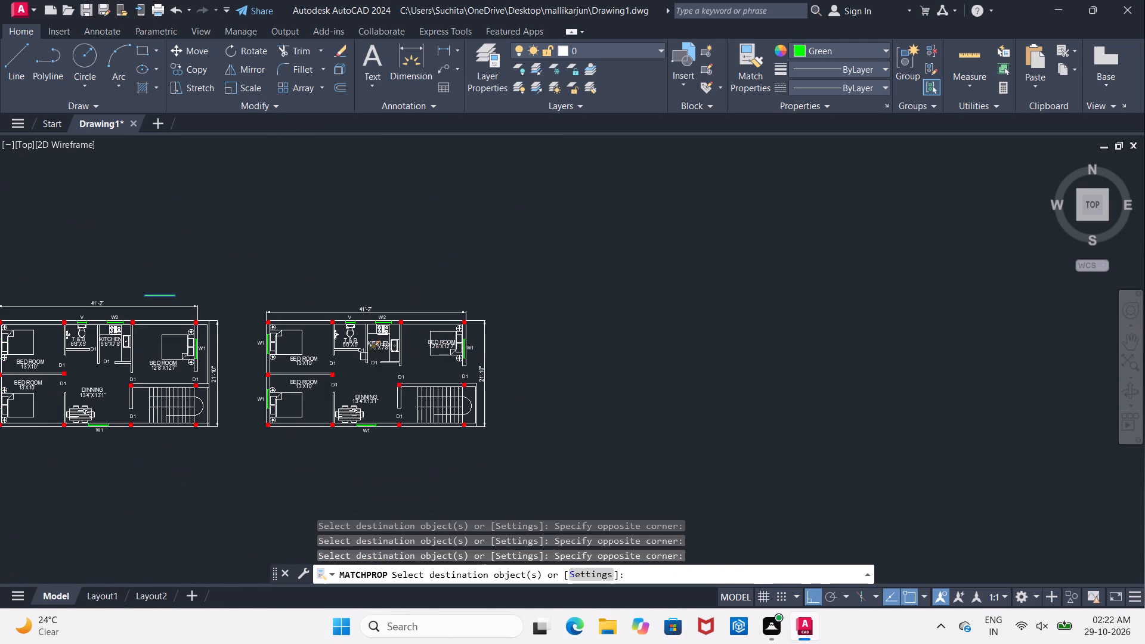
middle_click_drag(233, 380, 398, 367)
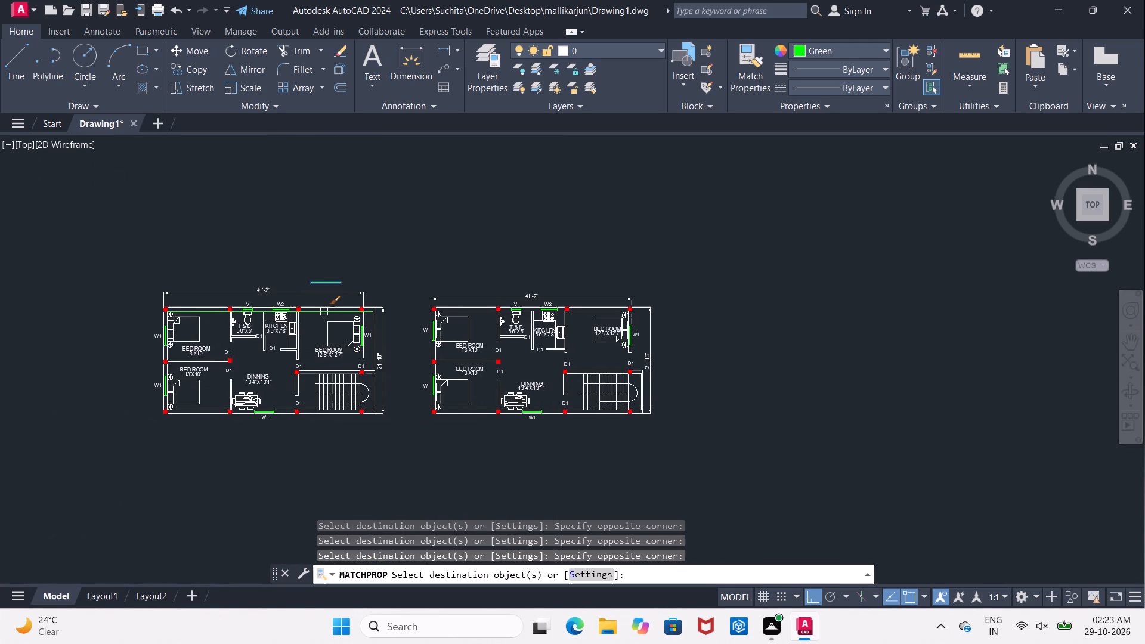
key("Escape")
Delete the green sample line above the first floor plan.
scroll(323, 279, "up", 1)
left_click(325, 282)
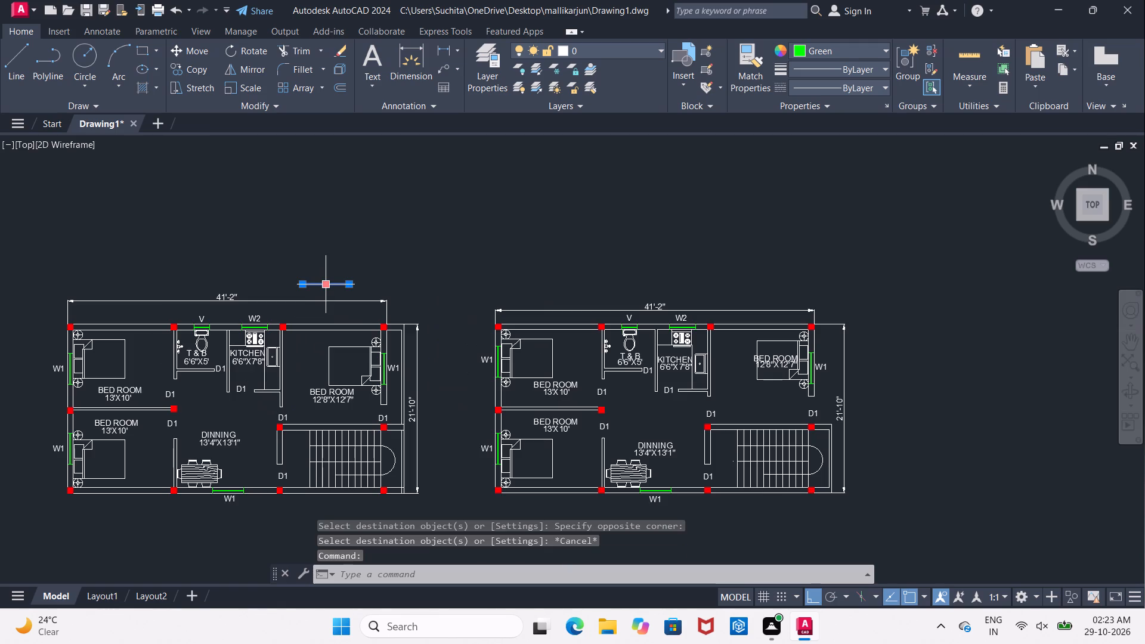
key("Delete")
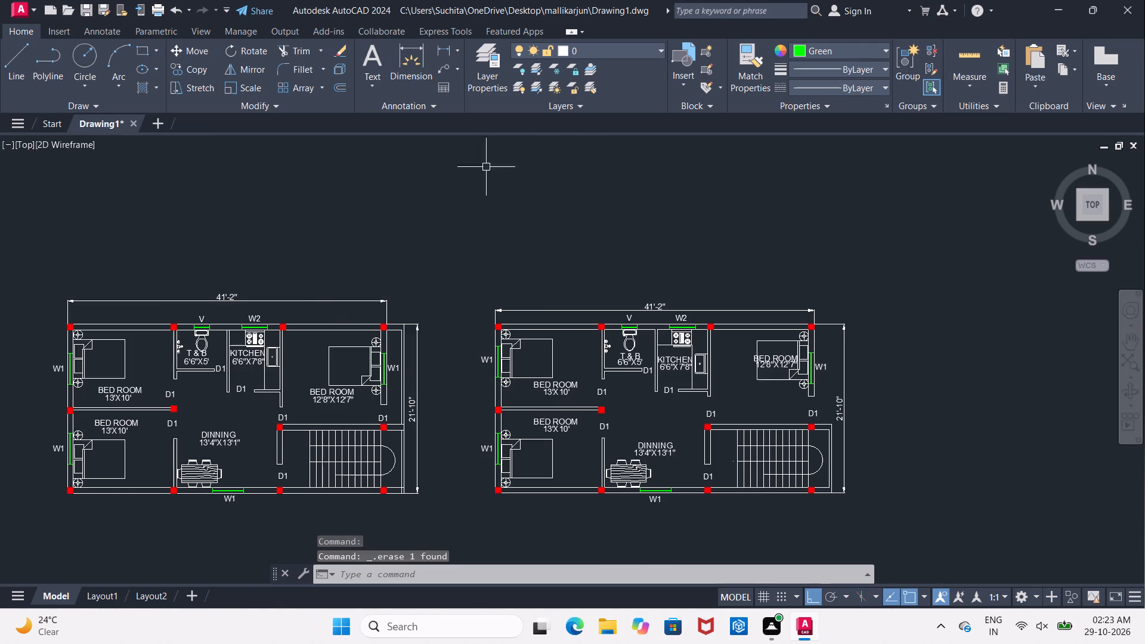
Set the current colour to 242,113,114 and draw a horizontal sample line above the first floor plan.
left_click(825, 53)
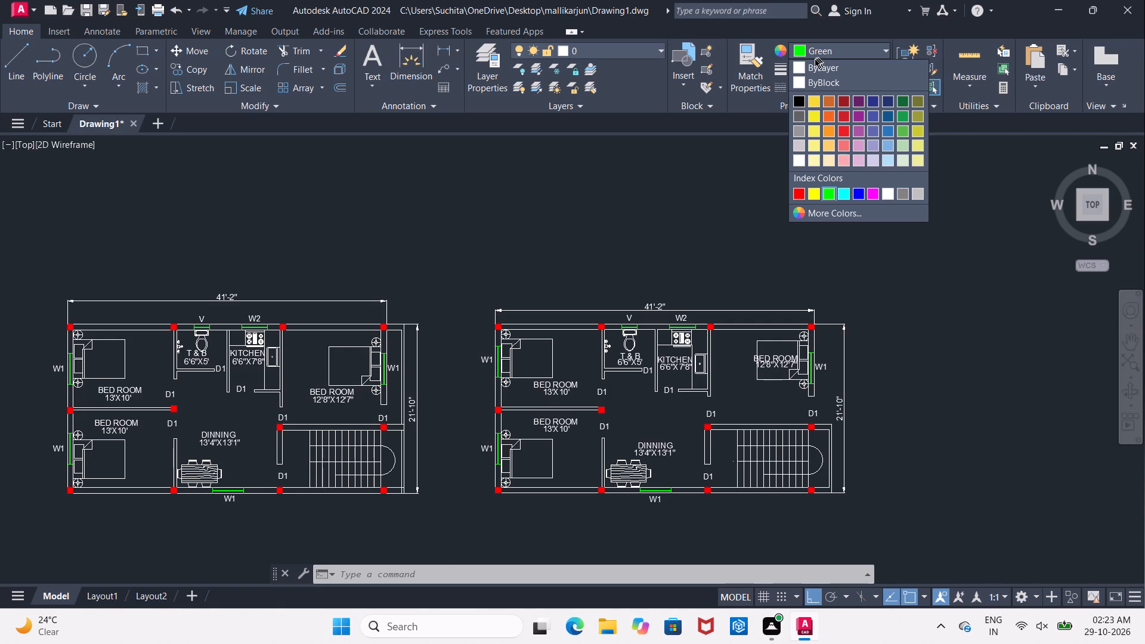
left_click(847, 143)
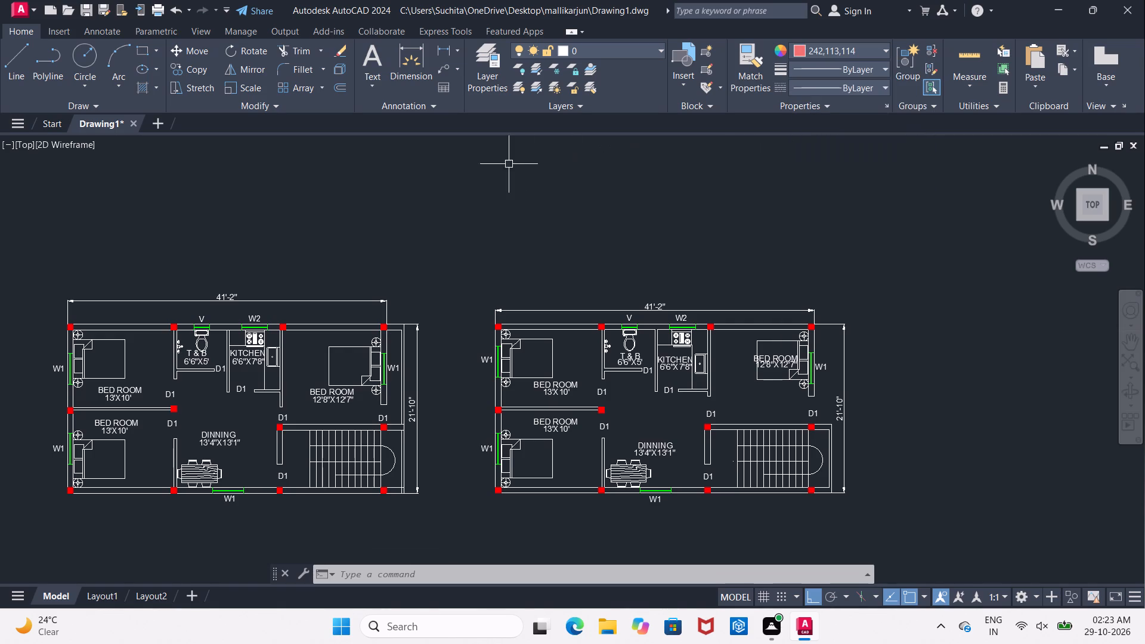
left_click_drag(267, 232, 275, 237)
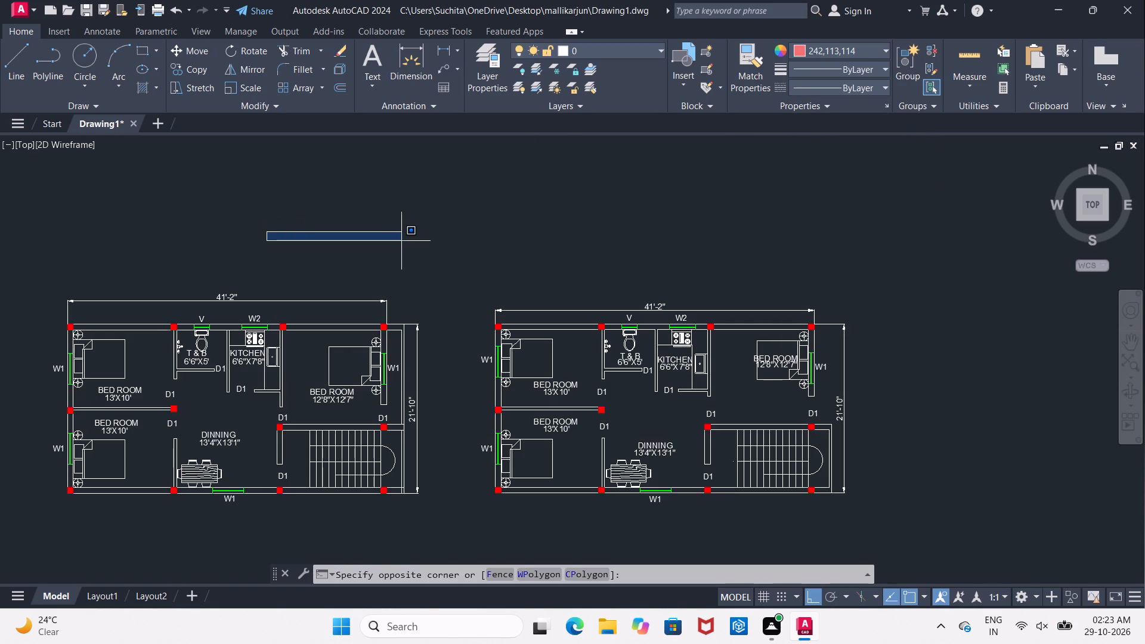
key("Escape")
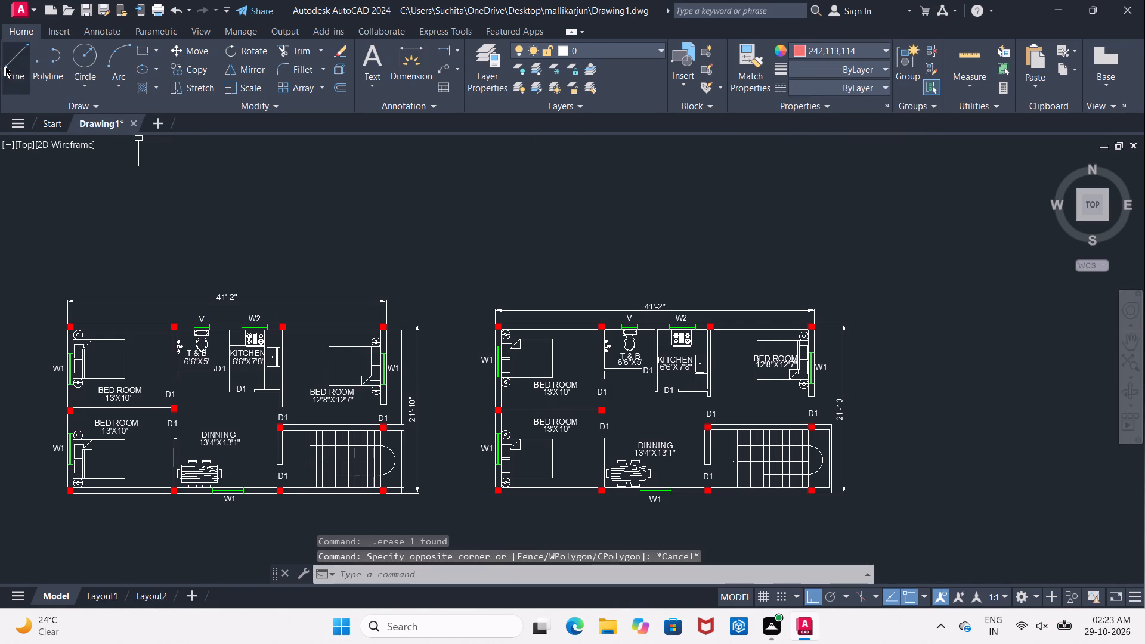
left_click(6, 66)
left_click_drag(176, 219, 201, 219)
left_click(286, 208)
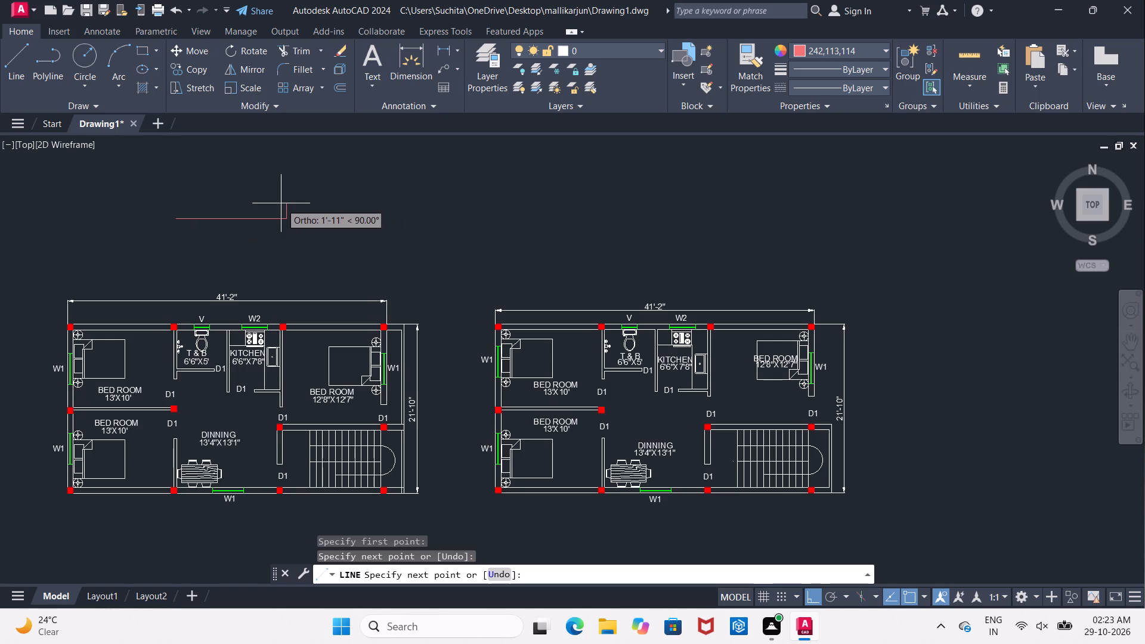
key("Escape")
Match the 242,113,114 sample line's properties onto the V and W2 labels of the first plan.
left_click(739, 60)
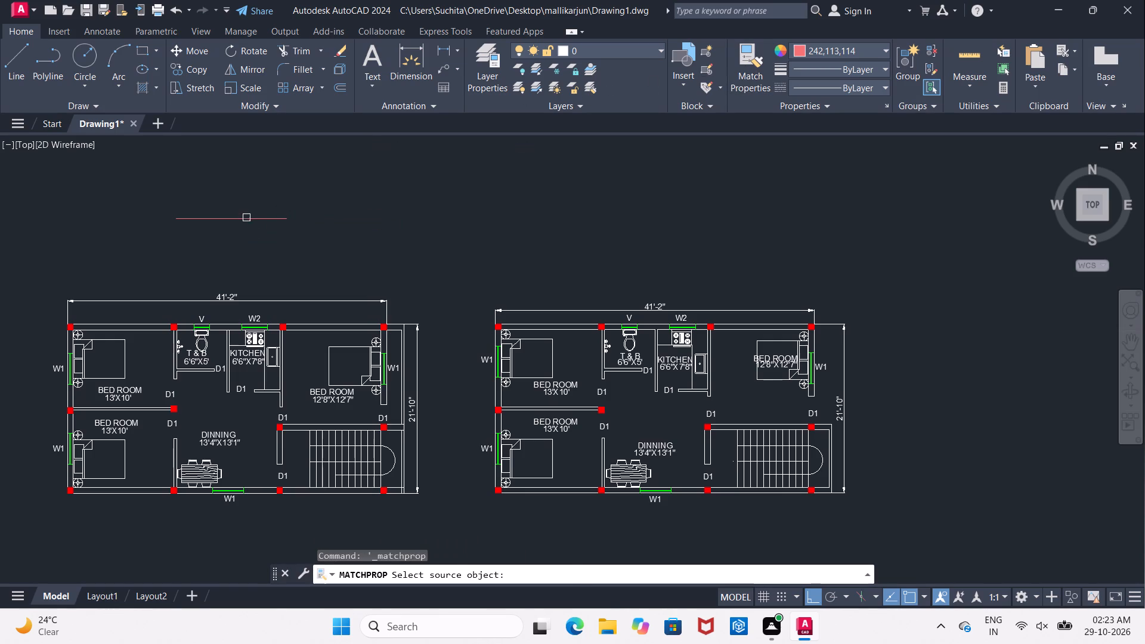
left_click(246, 218)
scroll(231, 295, "up", 2)
scroll(177, 345, "up", 2)
middle_click_drag(177, 345, 239, 302)
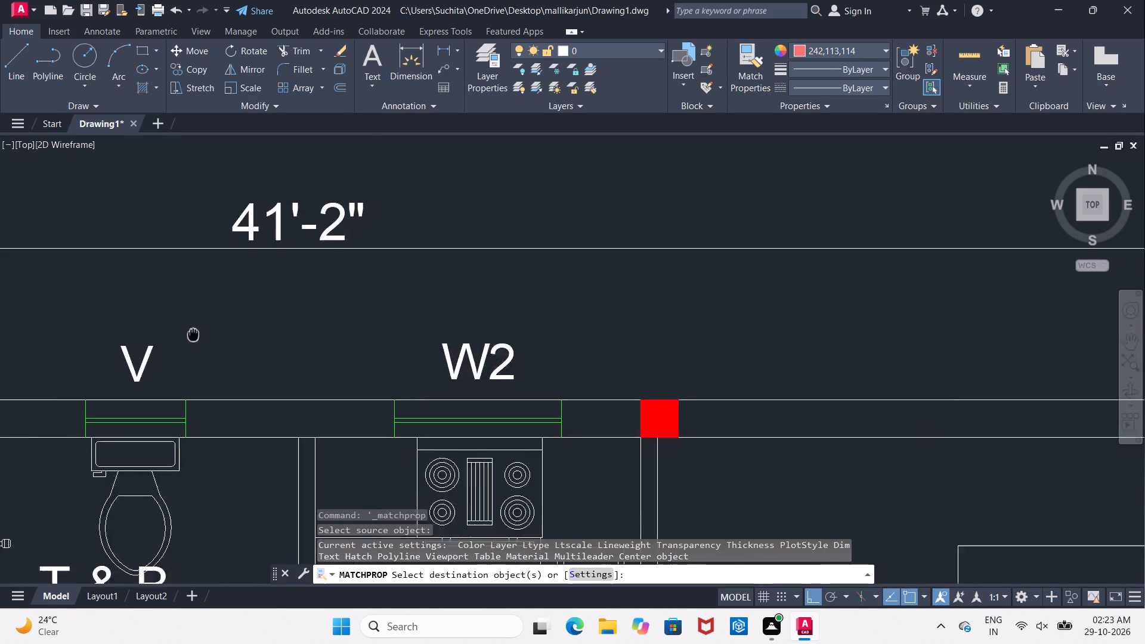
middle_click_drag(239, 302, 346, 244)
left_click(301, 274)
left_click(635, 271)
Match the sample properties onto the W1 labels beside the first plan's two 13'X10' bedrooms and below its dining area.
scroll(650, 259, "down", 4)
scroll(442, 317, "up", 2)
left_click(474, 298)
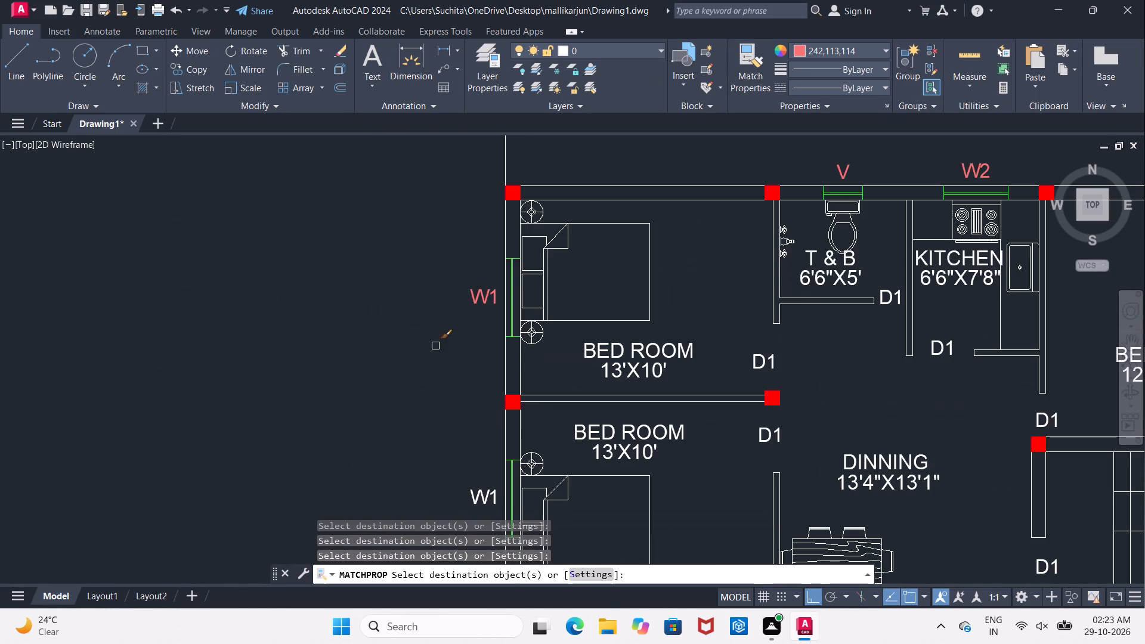
middle_click_drag(435, 348, 339, 145)
left_click(389, 301)
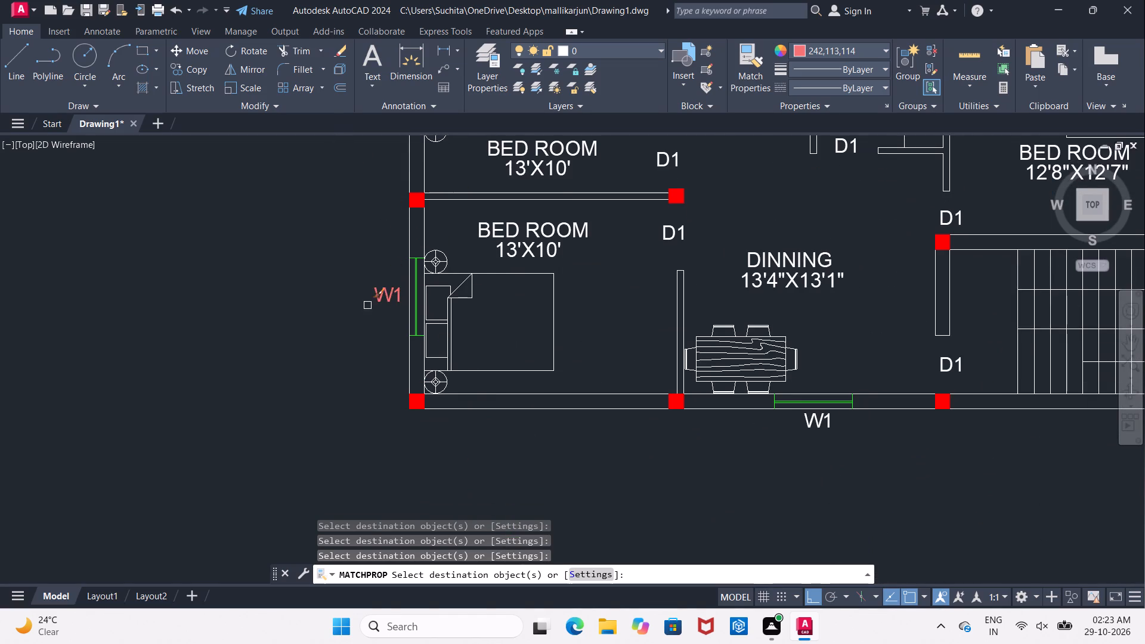
scroll(366, 305, "down", 1)
left_click(656, 379)
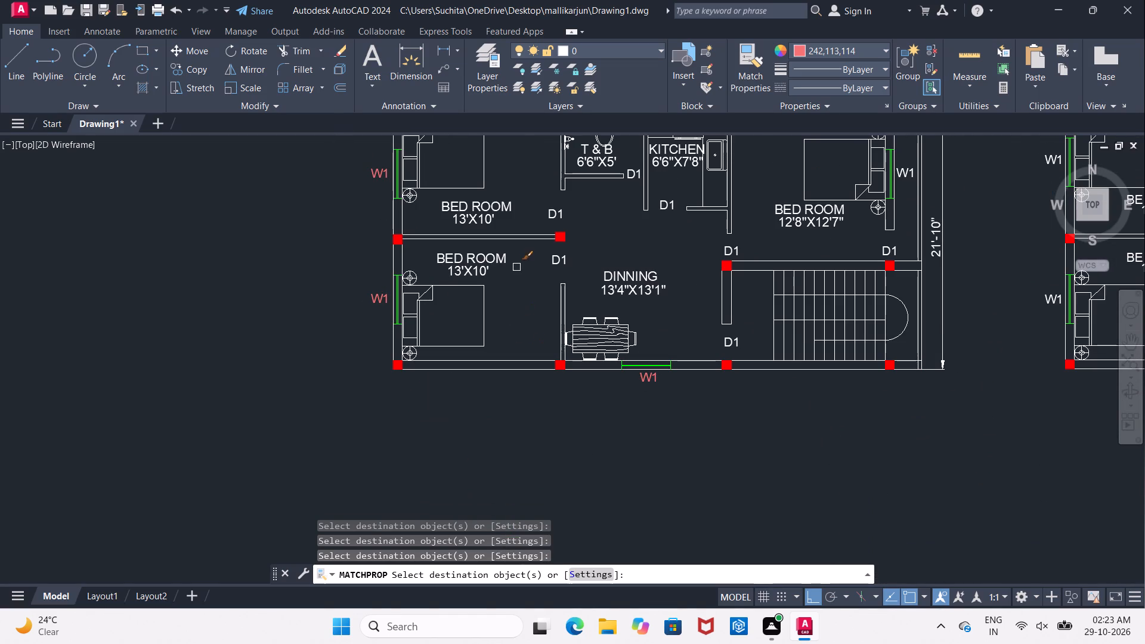
Match the sample properties onto the first plan's D1 labels, except the T & B one, and the 12'8"X12'7" bedroom's W1 label.
left_click(550, 264)
left_click(553, 212)
middle_click_drag(546, 261, 317, 301)
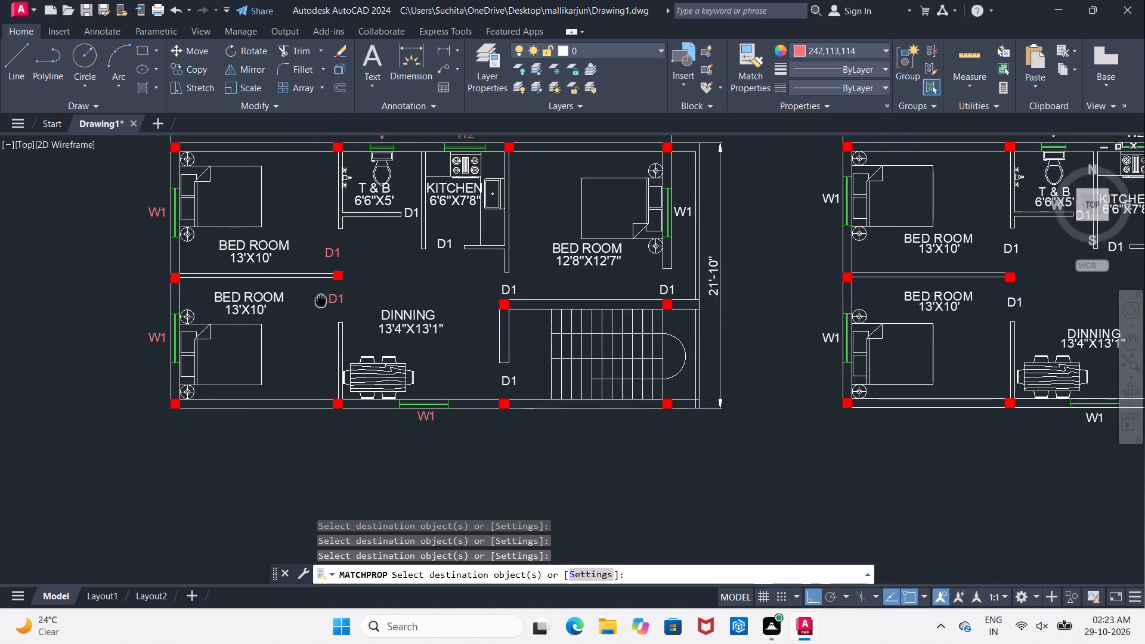
middle_click_drag(317, 301, 310, 301)
left_click_drag(434, 246, 429, 253)
left_click(491, 382)
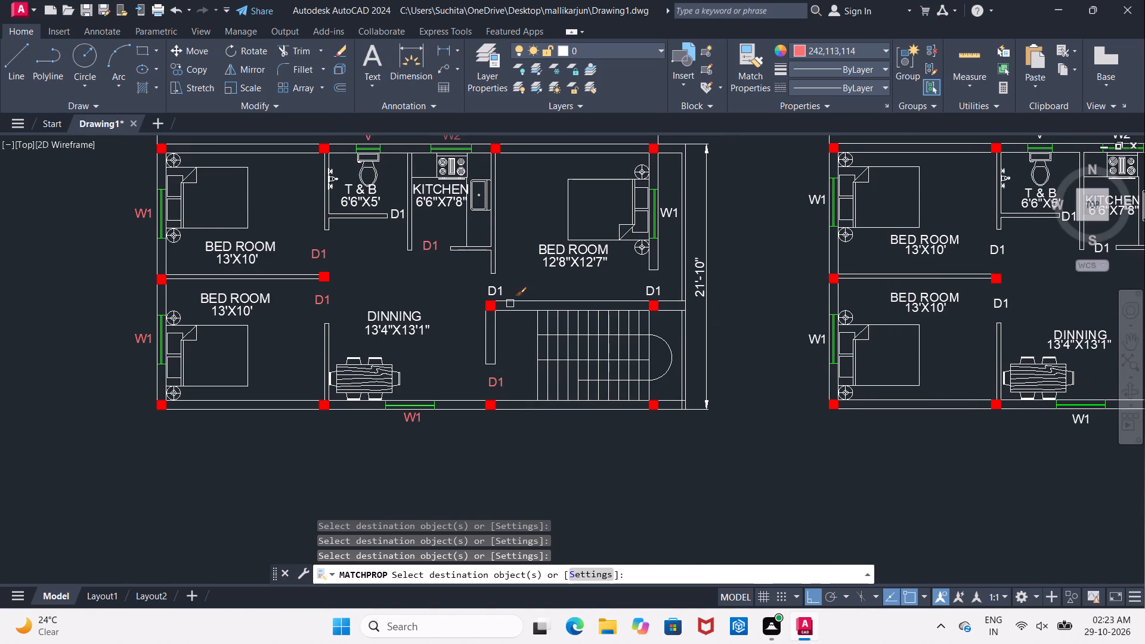
left_click(494, 292)
middle_click_drag(614, 283, 423, 284)
left_click(465, 293)
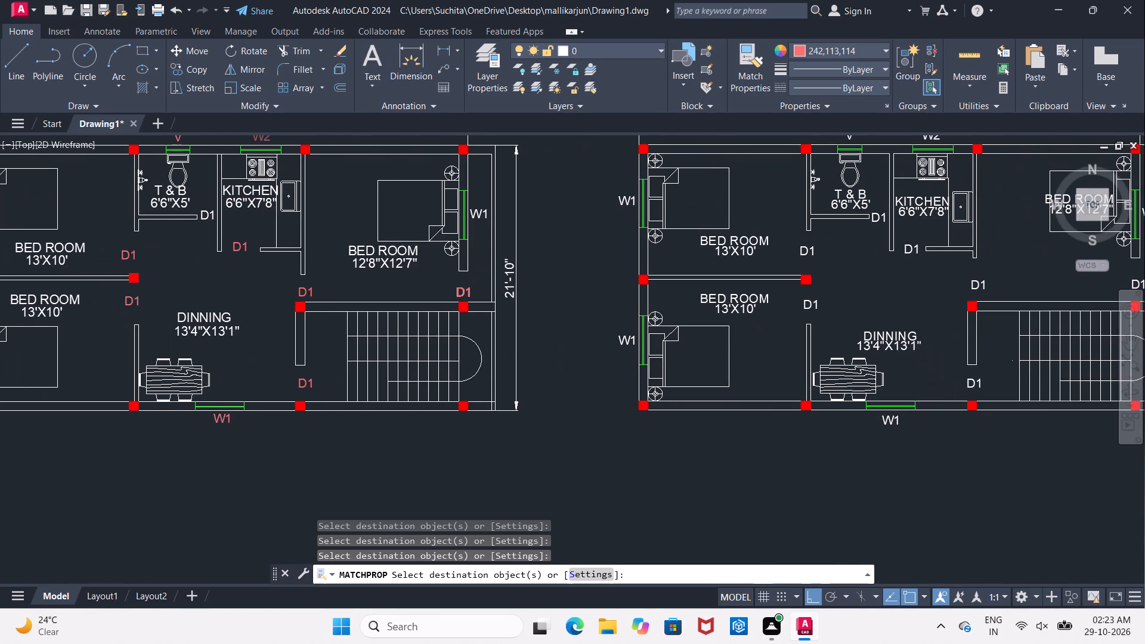
left_click(479, 216)
Match the sample properties onto the W1 and D1 labels of the second plan's two 13'X10' bedrooms.
scroll(491, 241, "down", 1)
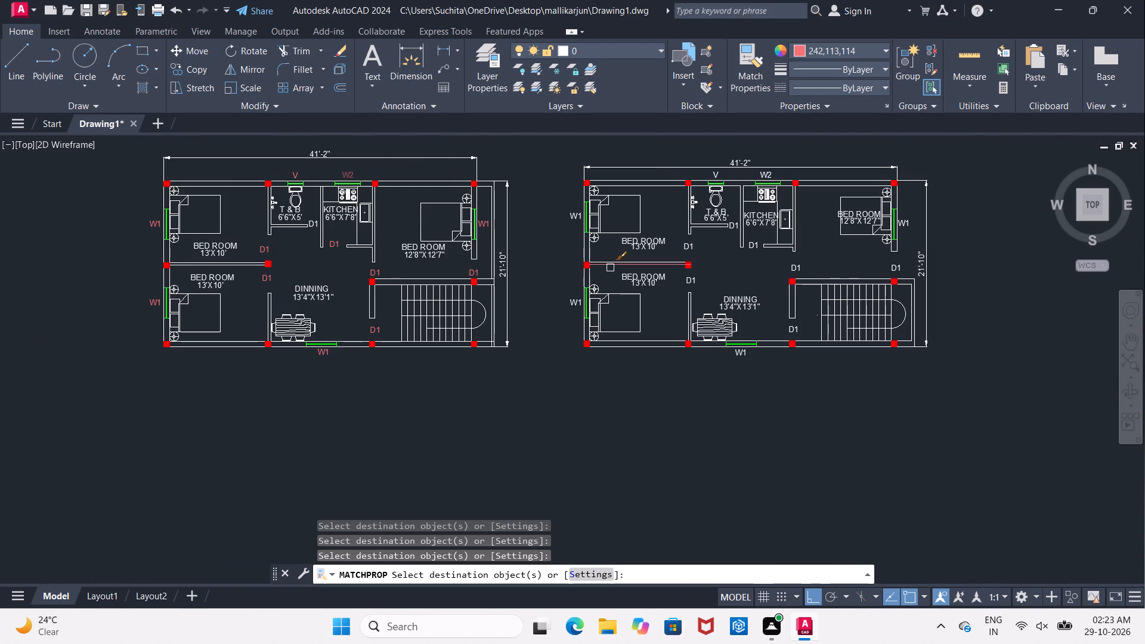
left_click_drag(574, 214, 574, 225)
left_click(571, 305)
left_click(683, 281)
left_click(698, 243)
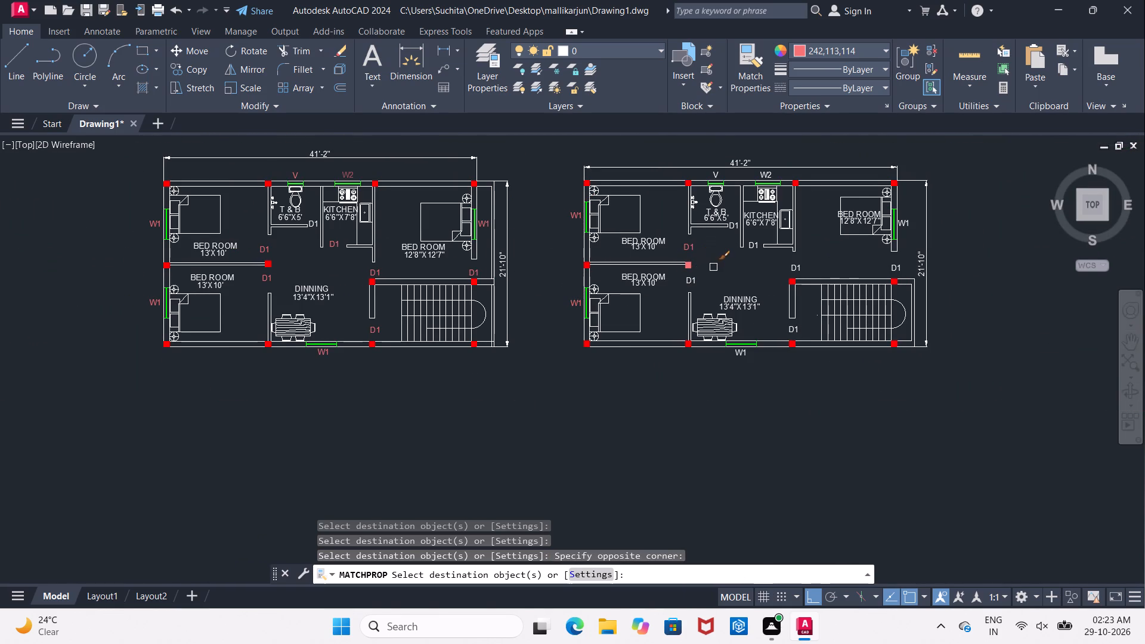
middle_click_drag(704, 267, 571, 256)
scroll(568, 254, "up", 3)
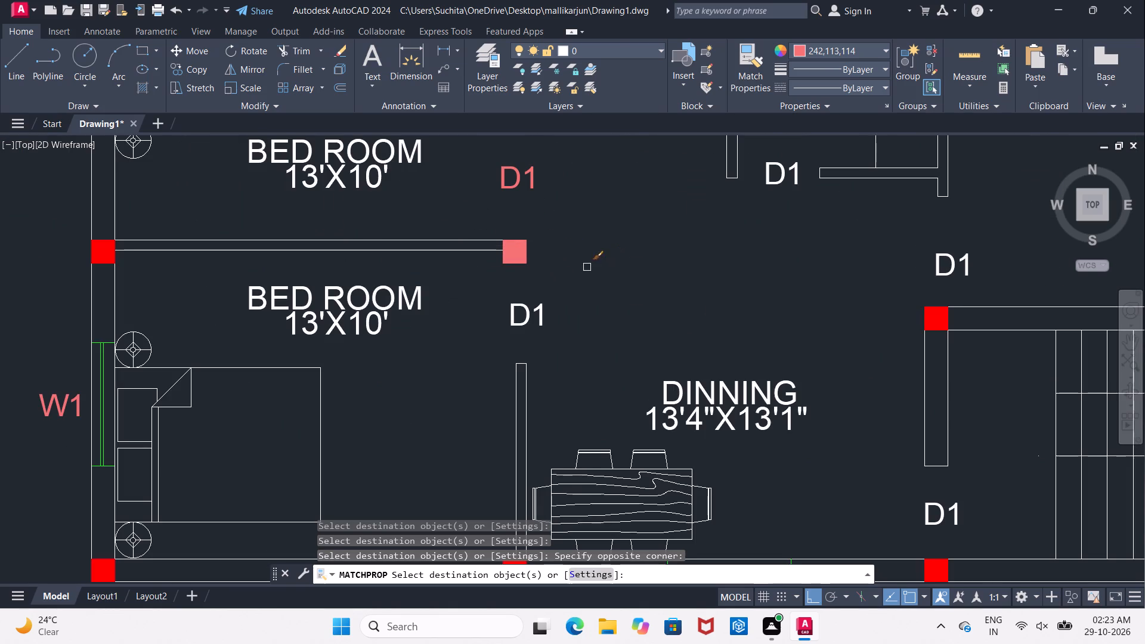
left_click(534, 310)
Match the sample properties onto the second plan's kitchen and staircase-area D1 labels and the 12'8"X12'7" bedroom's W1 label.
middle_click_drag(691, 266, 381, 272)
left_click(456, 182)
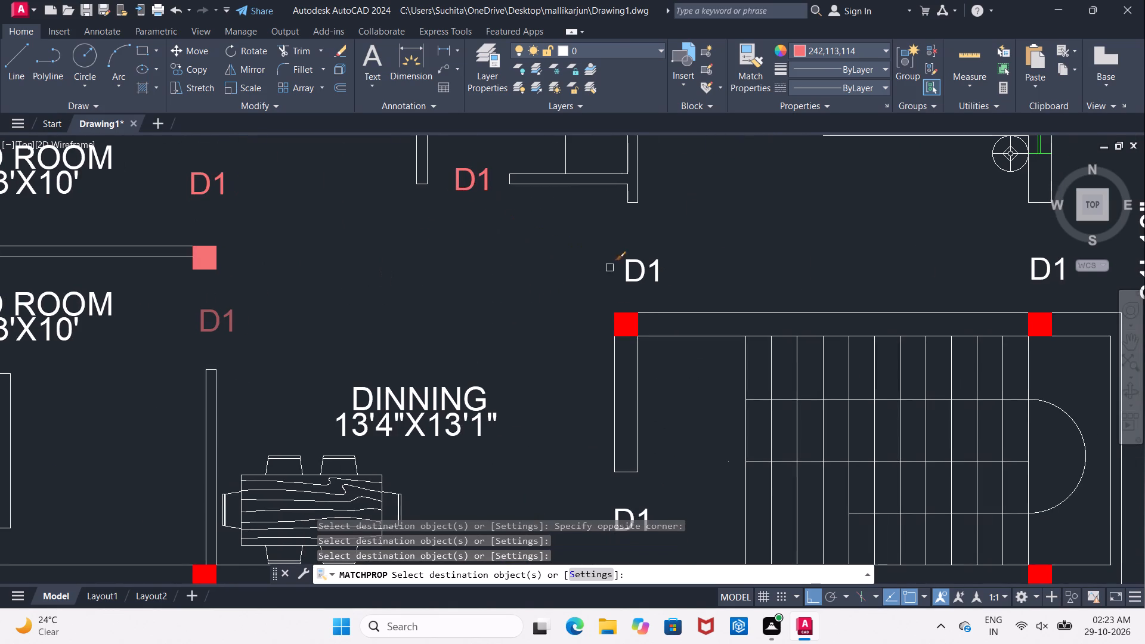
left_click(627, 270)
scroll(722, 253, "down", 2)
left_click(687, 356)
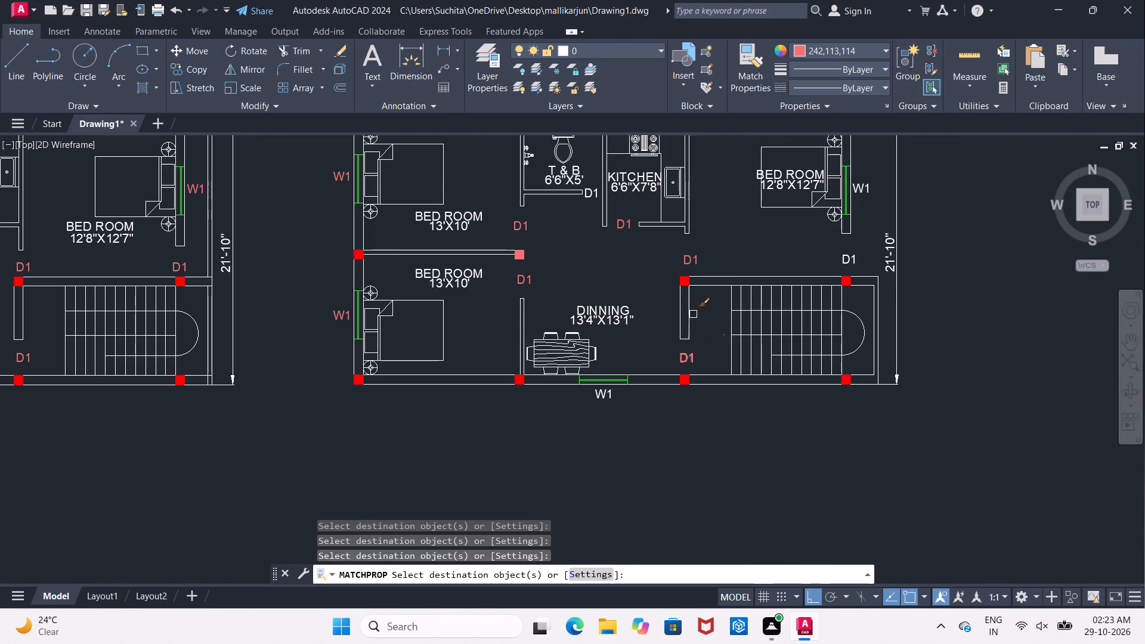
middle_click_drag(549, 259, 409, 274)
left_click(708, 274)
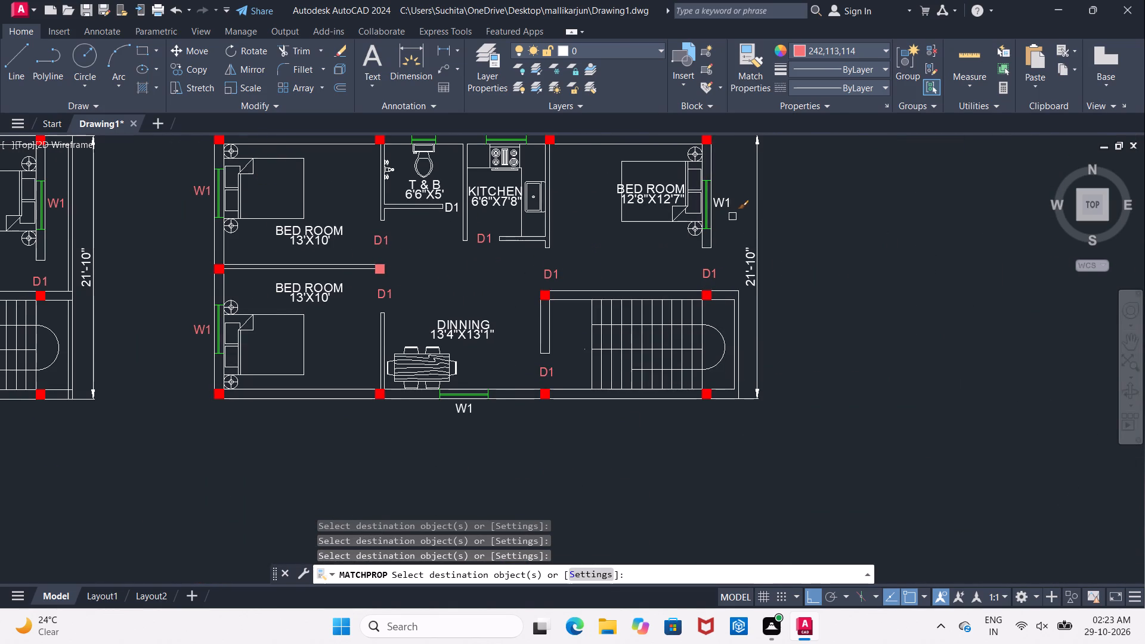
left_click(728, 203)
Match the sample properties onto the second plan's W2, V and dining-area W1 labels and end the property matching.
scroll(723, 214, "down", 1)
scroll(599, 159, "up", 1)
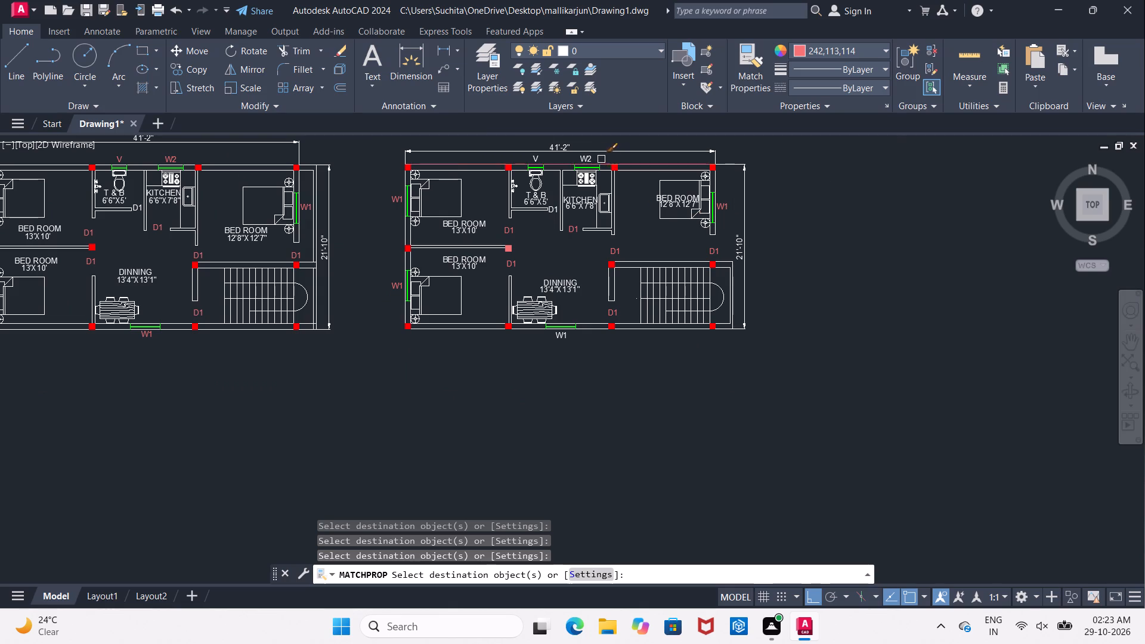
scroll(599, 159, "up", 1)
left_click_drag(574, 157, 564, 159)
left_click(447, 159)
scroll(447, 159, "down", 1)
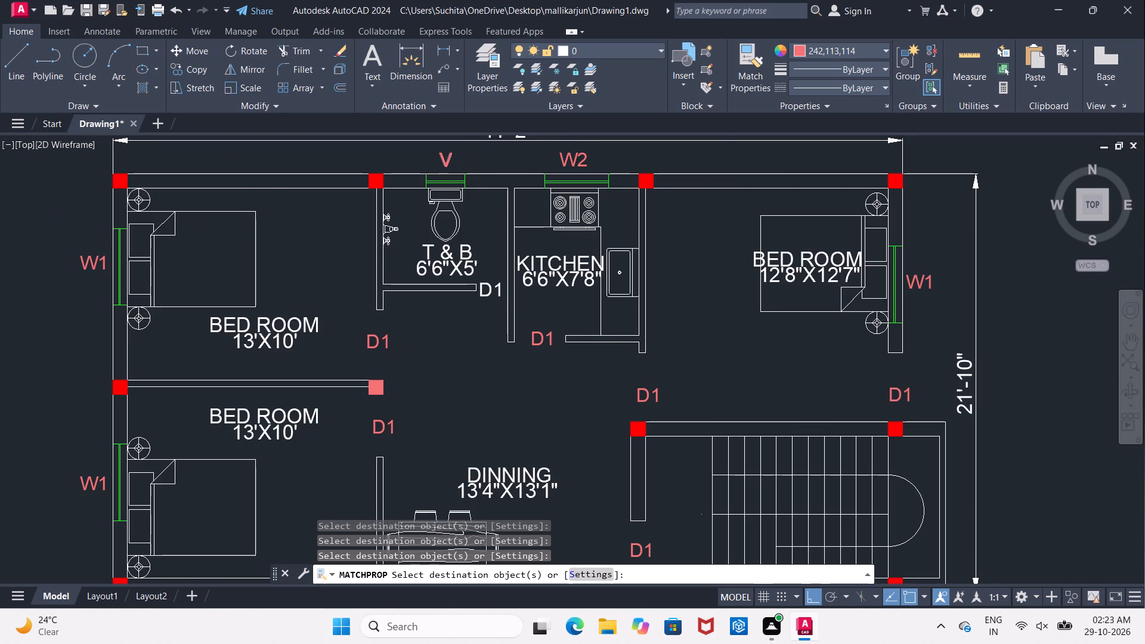
scroll(447, 159, "down", 1)
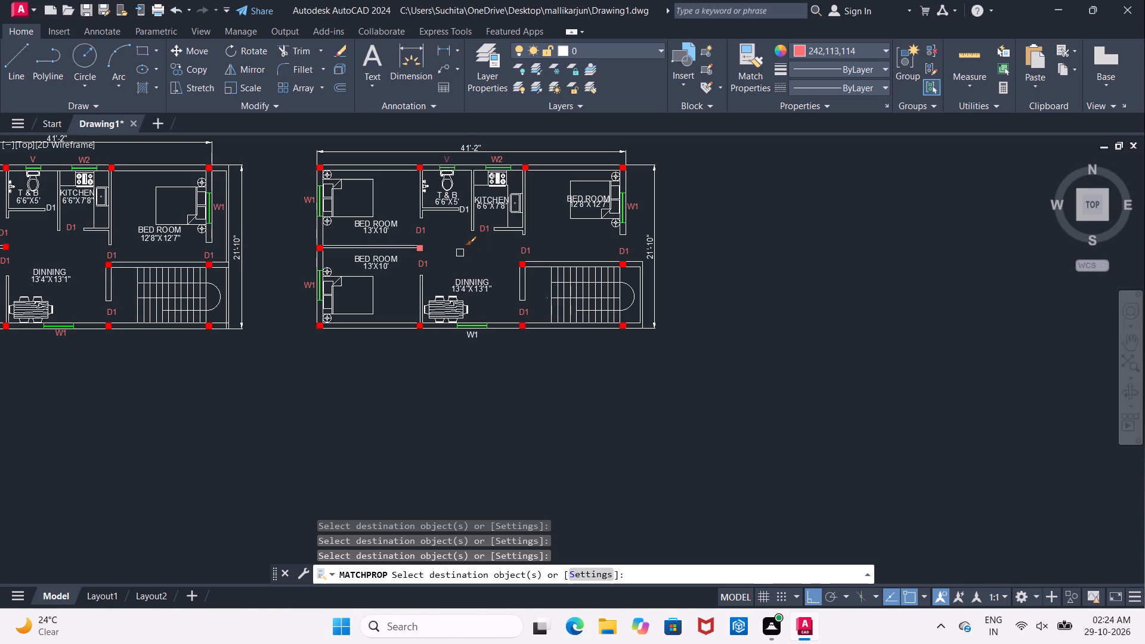
left_click(479, 335)
key("Escape")
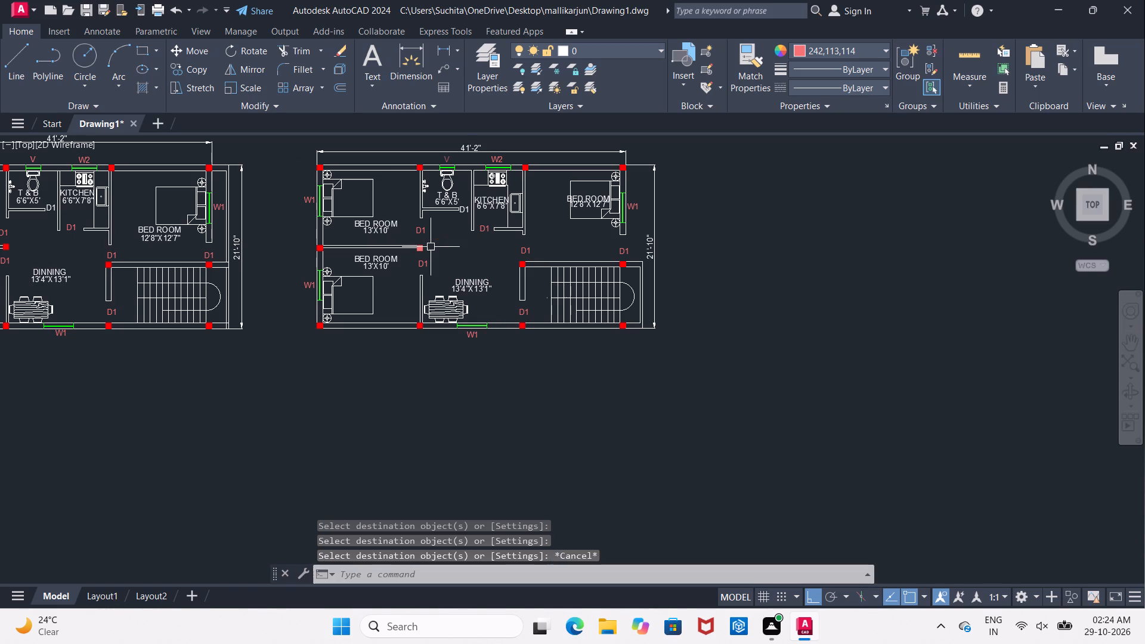
Match a red column's properties onto the second plan's column between the two 13'X10' bedrooms and end the matching.
left_click(748, 56)
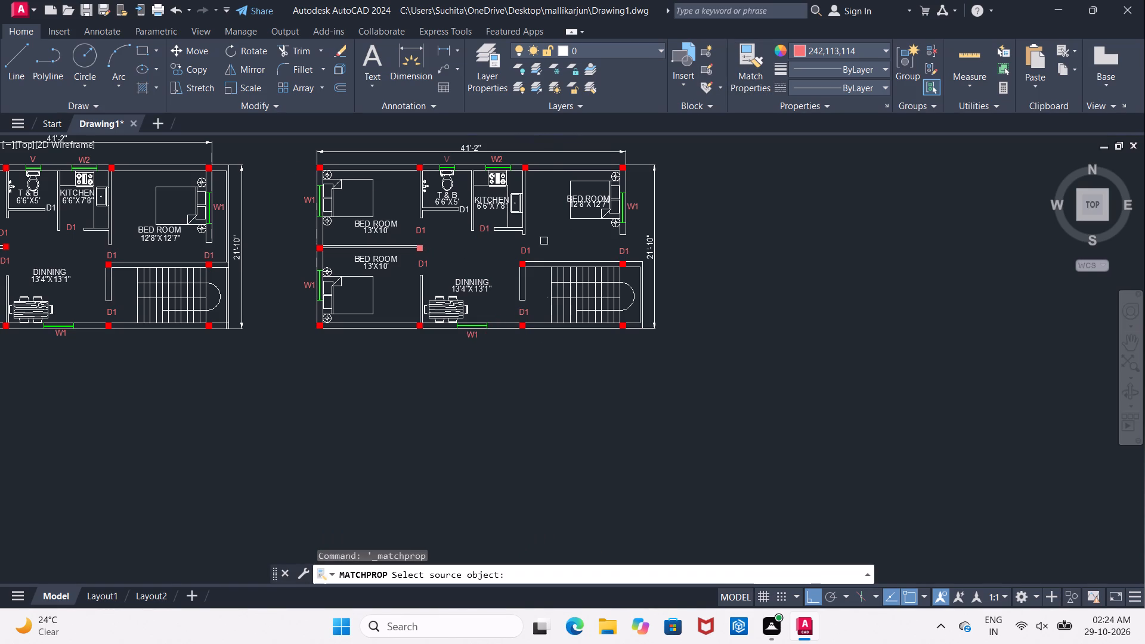
scroll(449, 275, "up", 2)
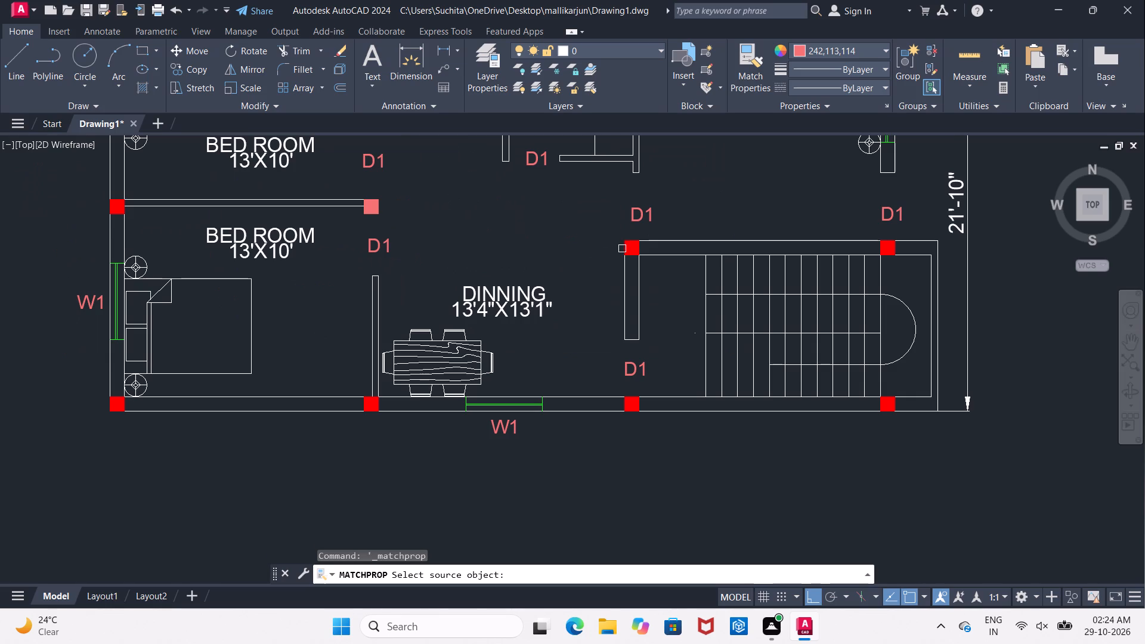
left_click(632, 248)
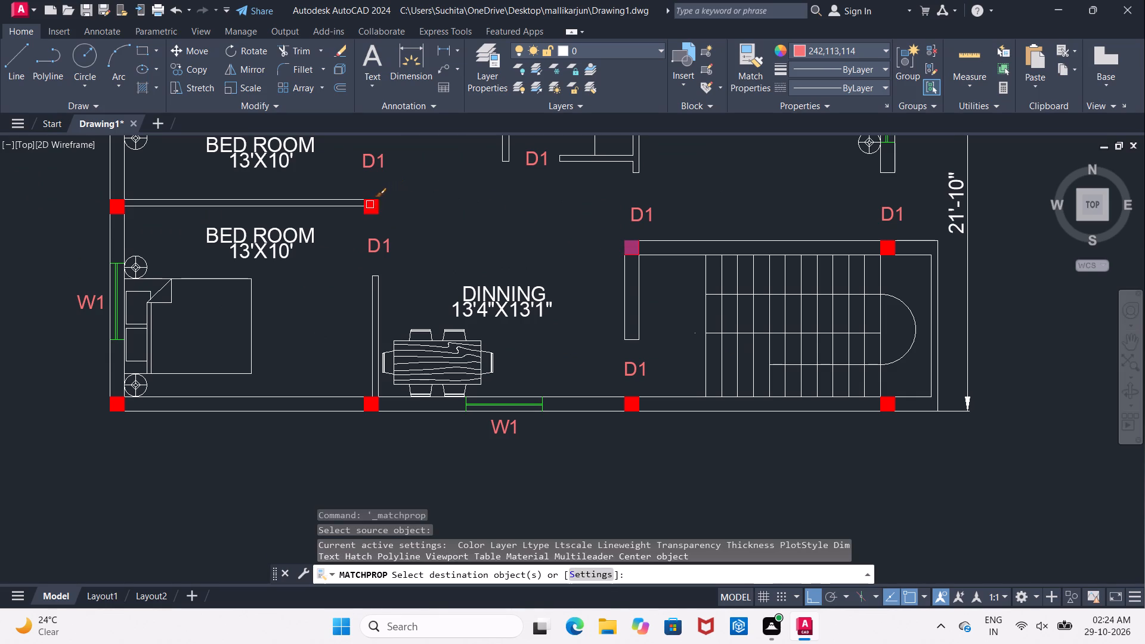
left_click(369, 208)
scroll(369, 199, "up", 2)
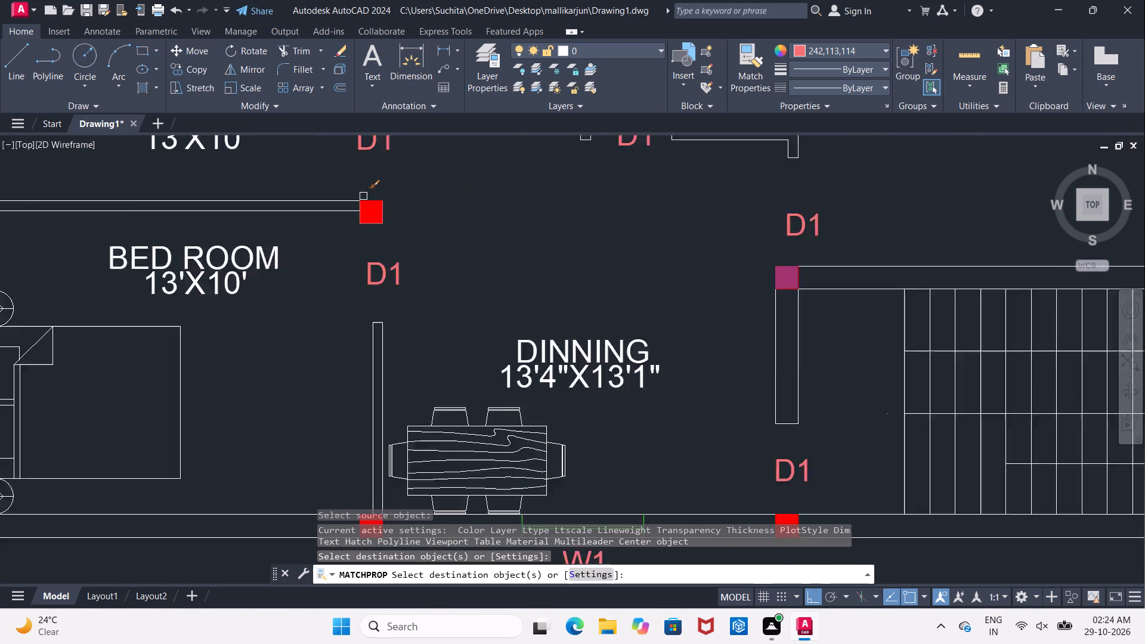
scroll(364, 196, "up", 1)
left_click_drag(339, 190, 354, 217)
left_click(487, 283)
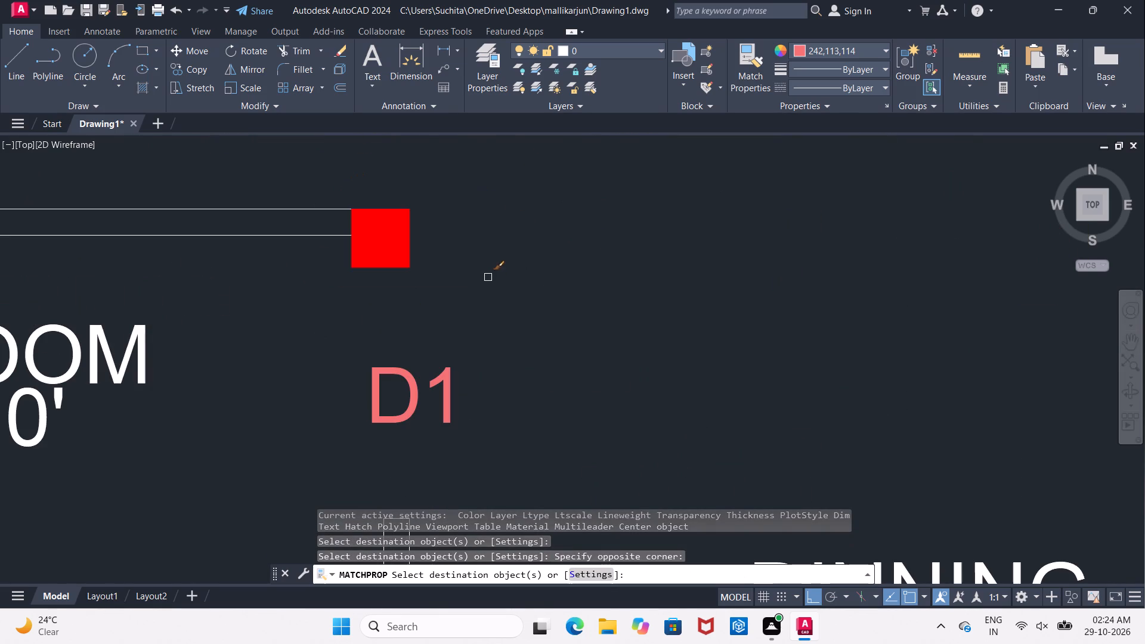
scroll(488, 274, "down", 3)
middle_click_drag(539, 282, 490, 282)
key("Escape")
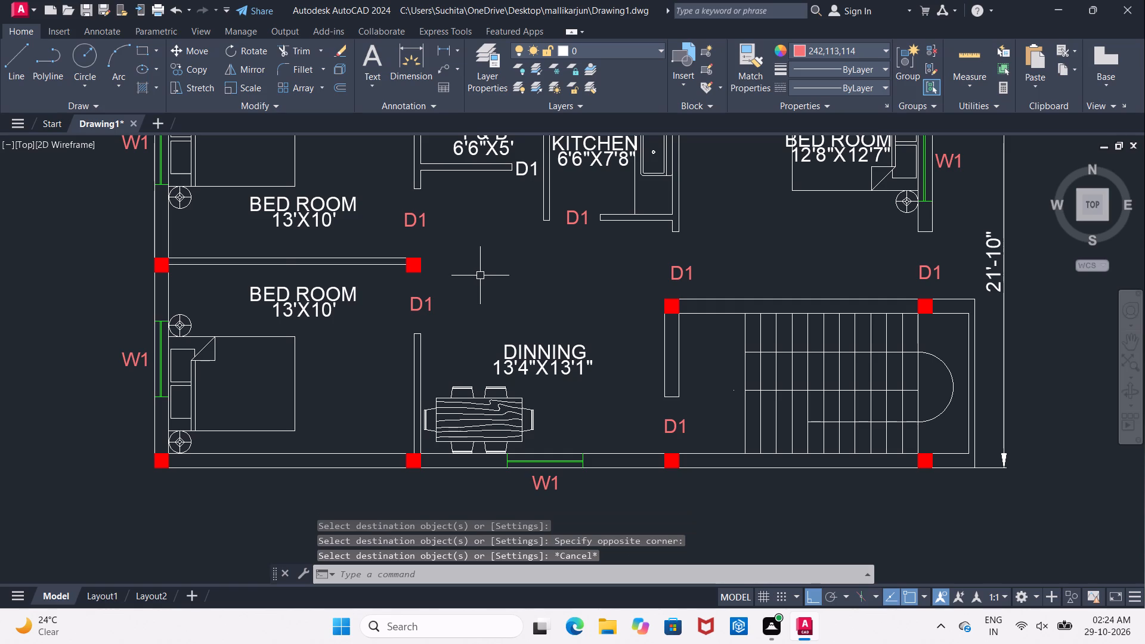
Set the current colour to 205,32,39 and draw a horizontal sample line below the first floor plan.
scroll(480, 275, "down", 2)
middle_click_drag(312, 253, 500, 259)
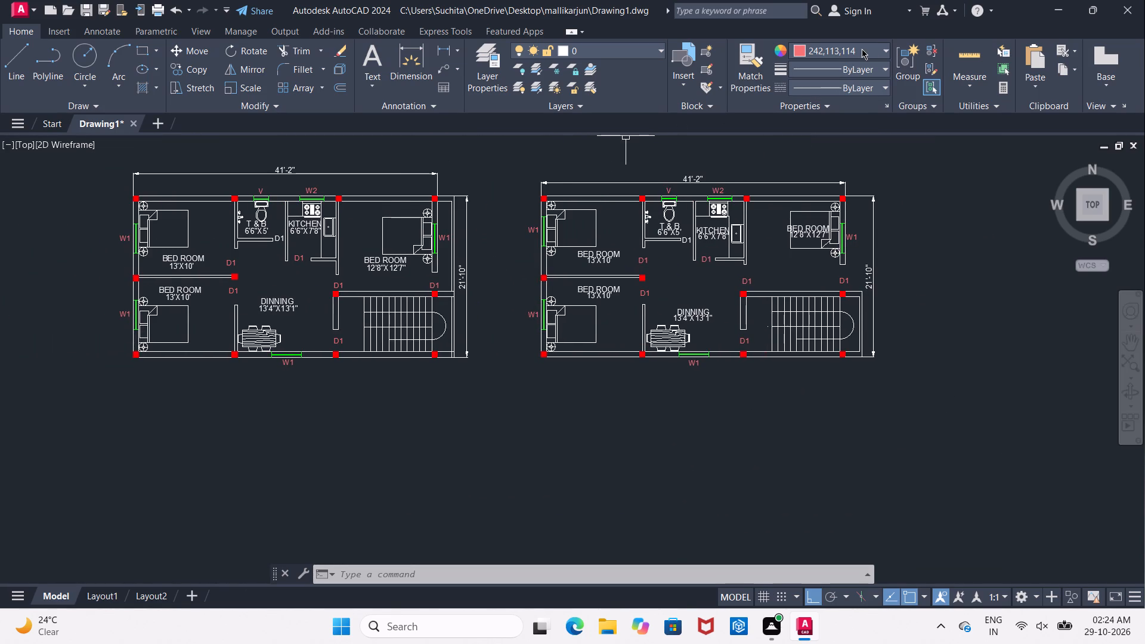
left_click(877, 47)
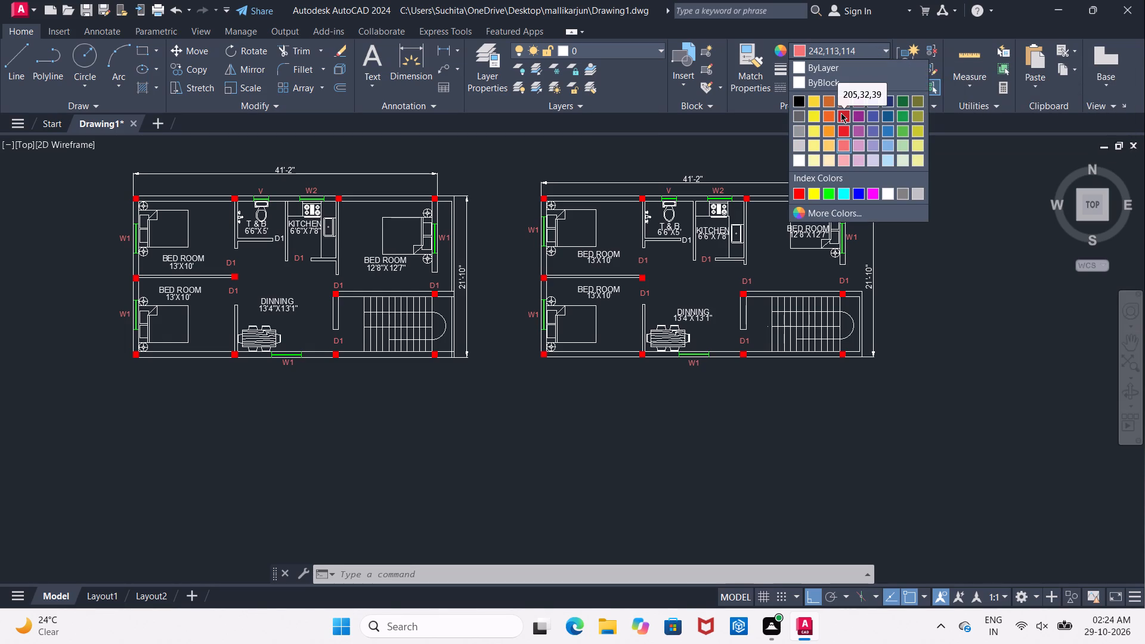
left_click(841, 113)
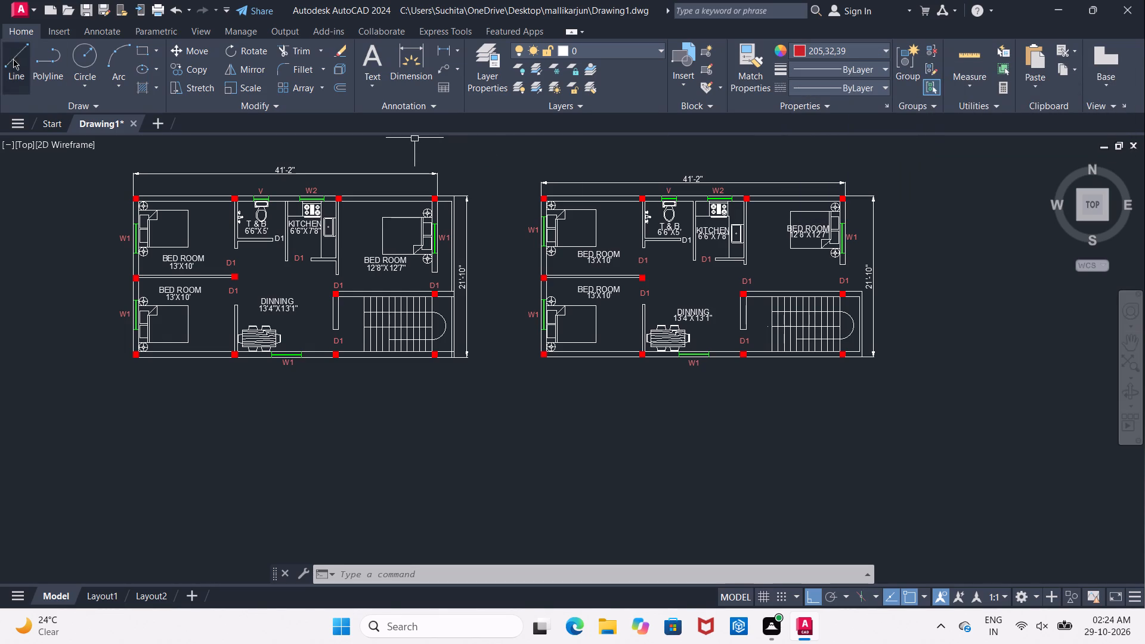
left_click(13, 59)
left_click_drag(283, 426, 346, 432)
left_click(469, 432)
key("Escape")
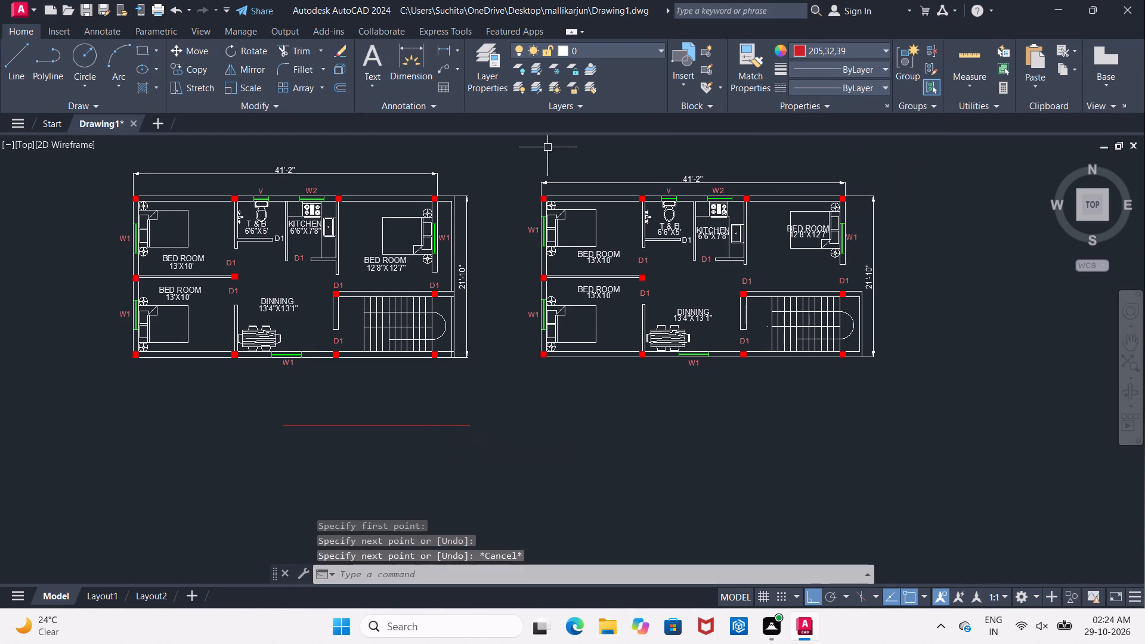
Match the red sample line's properties onto the overall width and height dimensions of both floor plans and end the matching.
left_click(745, 58)
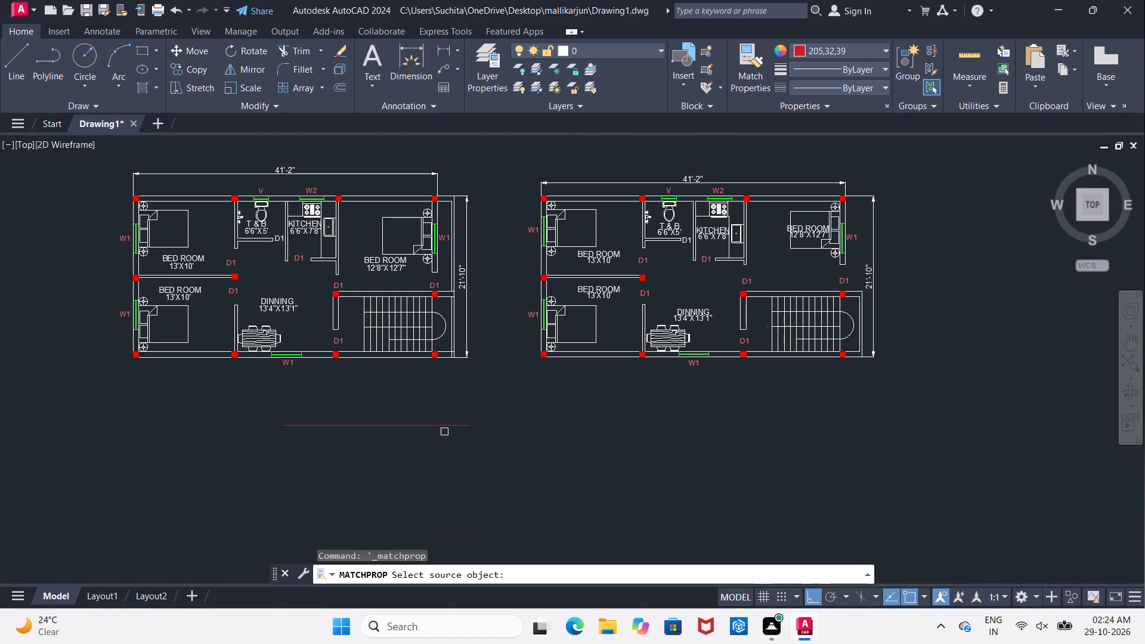
left_click(438, 428)
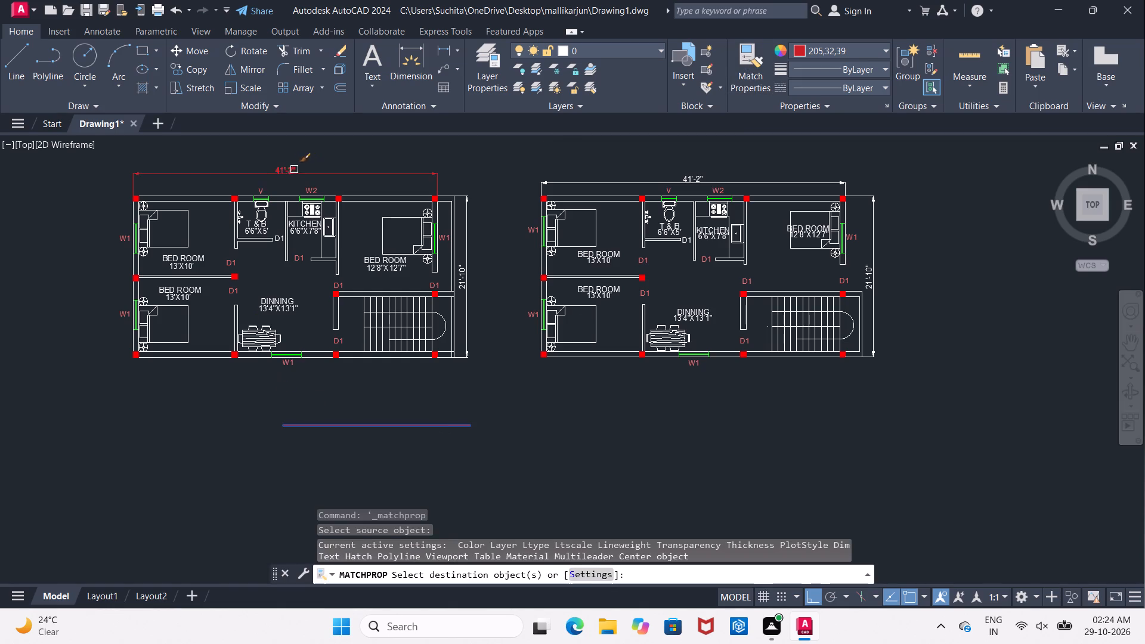
left_click(289, 171)
left_click(460, 277)
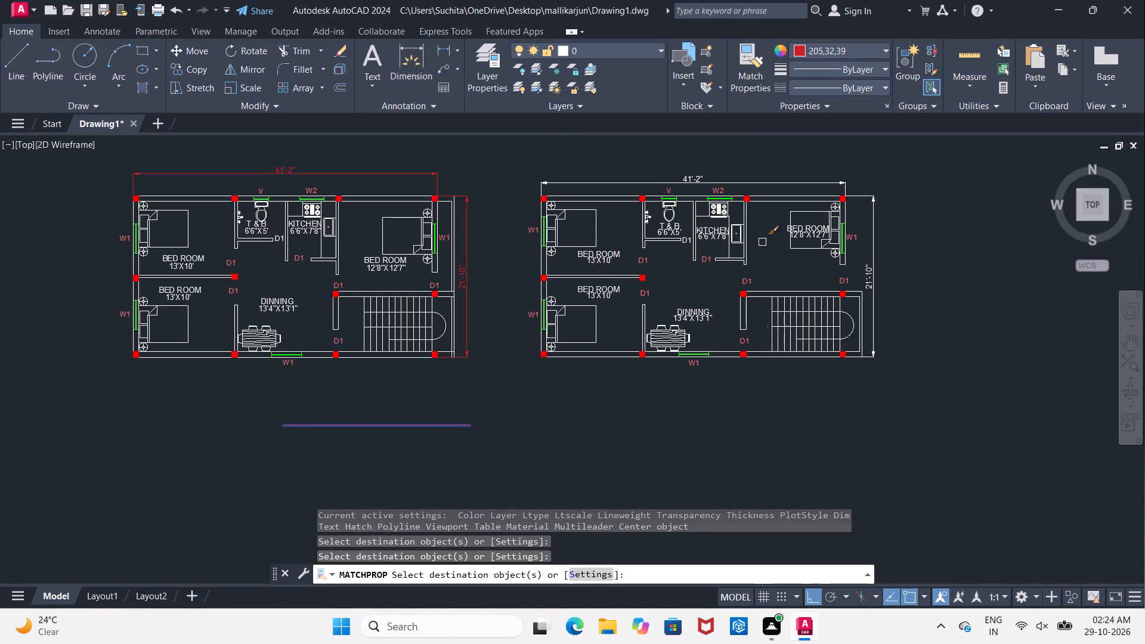
left_click(683, 176)
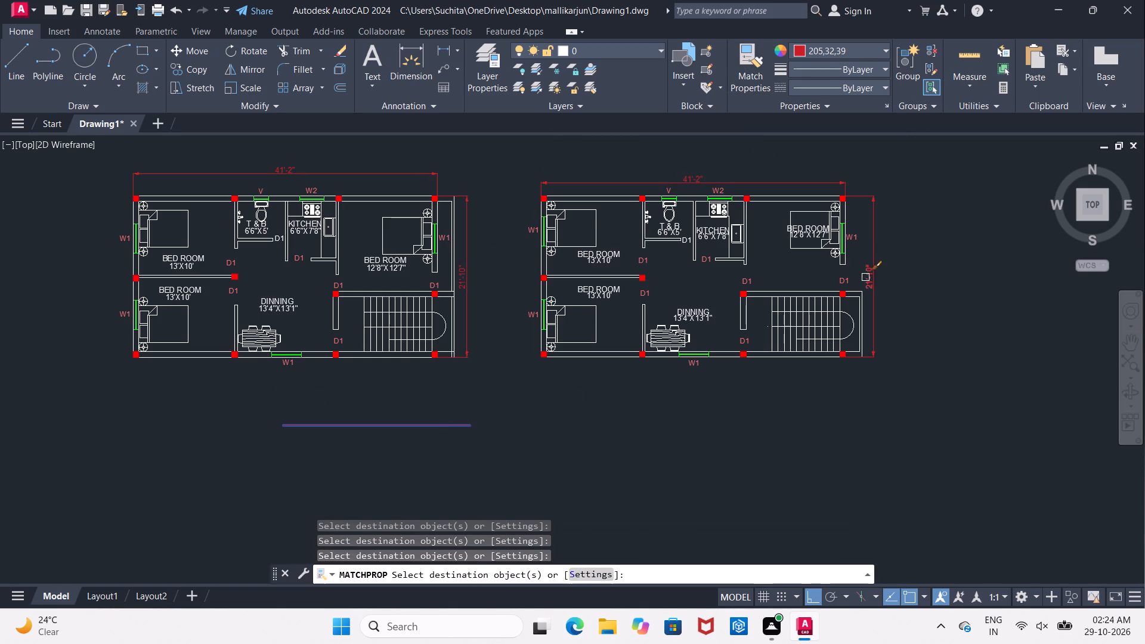
left_click(866, 277)
middle_click_drag(503, 243, 500, 351)
key("Escape")
Delete the light-red sample line above the first floor plan.
left_click(327, 203)
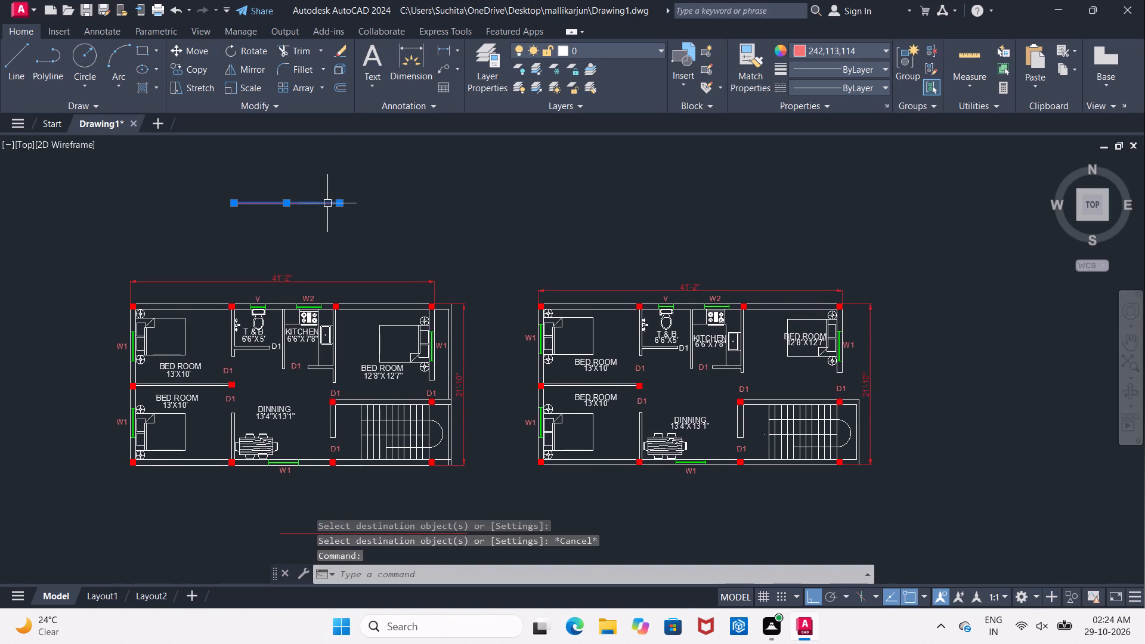
key("Delete")
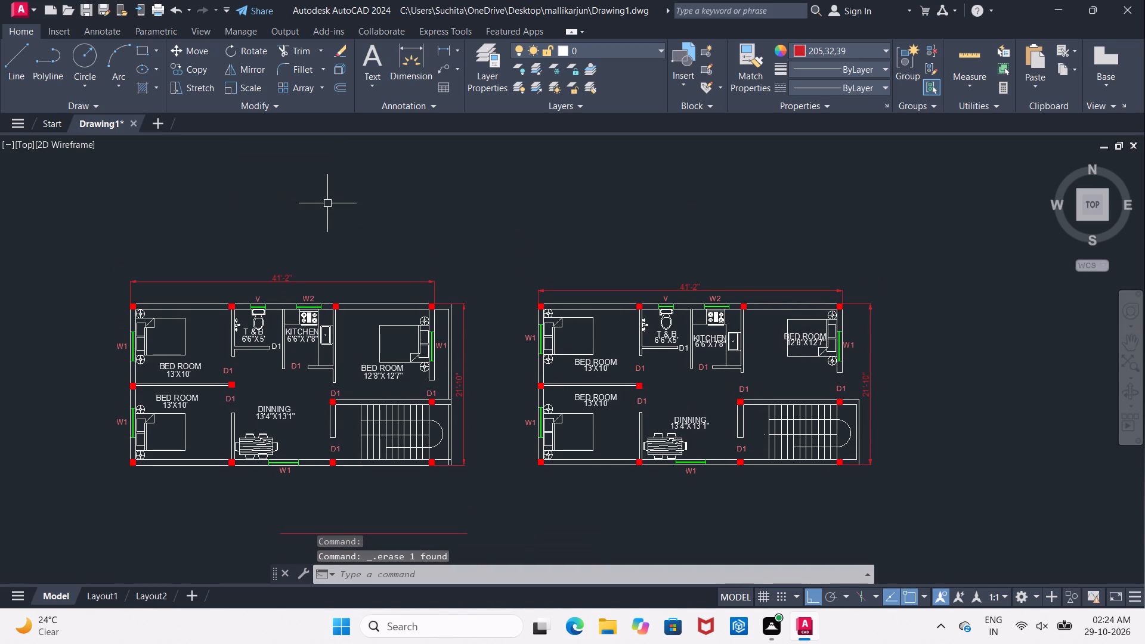
Copy the first plan's two-line KITCHEN 6'6"X7'8" label to the empty space above its 41'-2" dimension, with Ortho off.
scroll(266, 337, "up", 3)
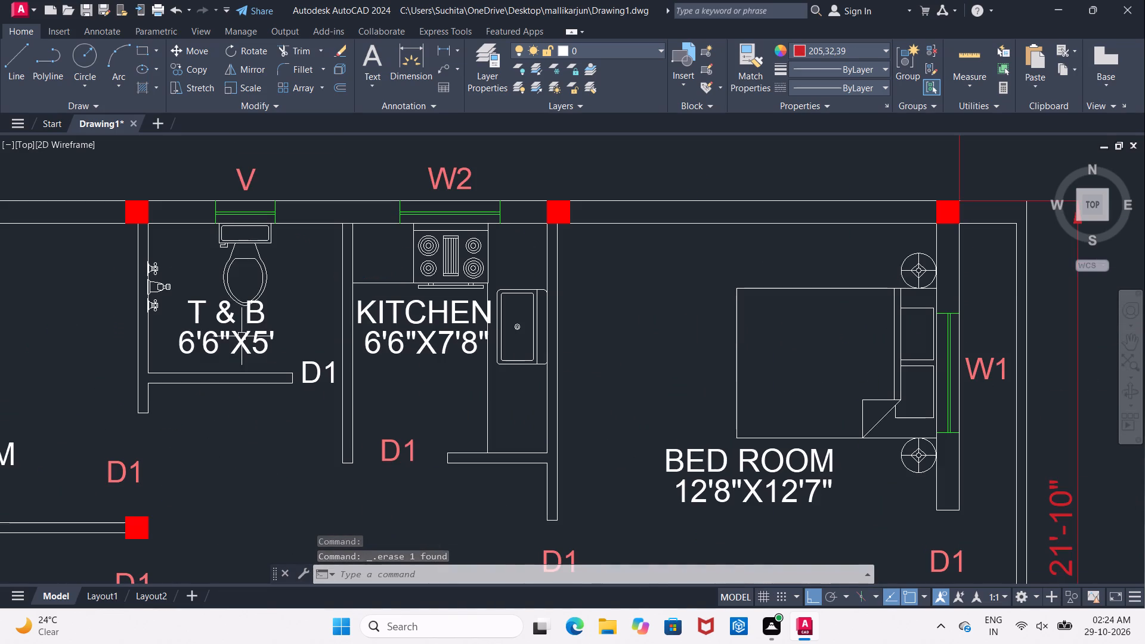
left_click(391, 320)
left_click(391, 342)
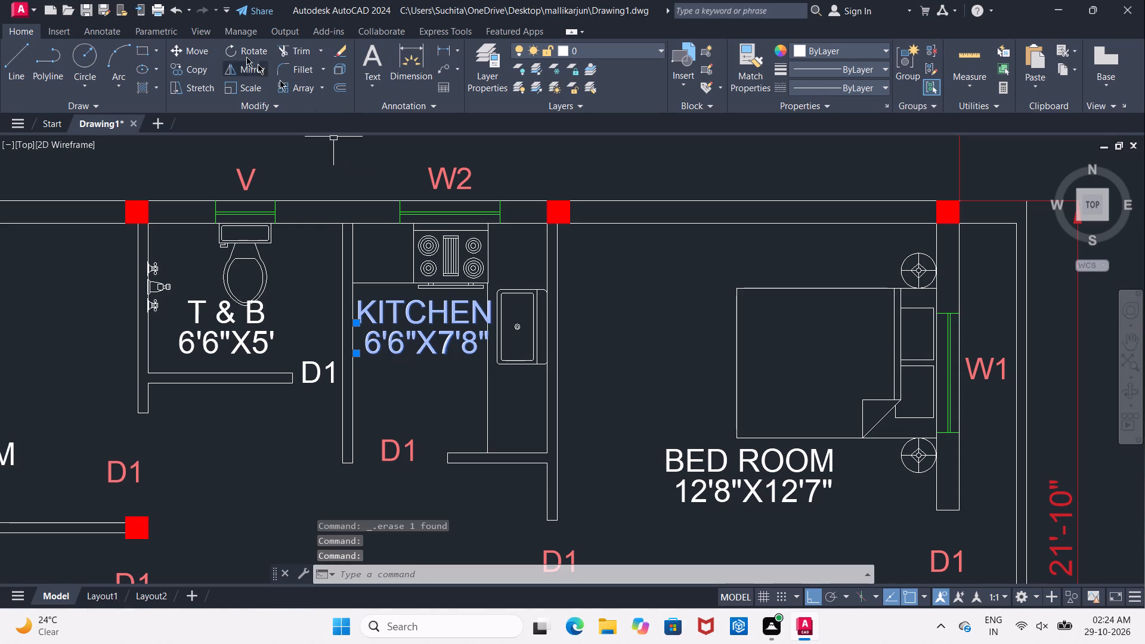
left_click(190, 67)
left_click(431, 355)
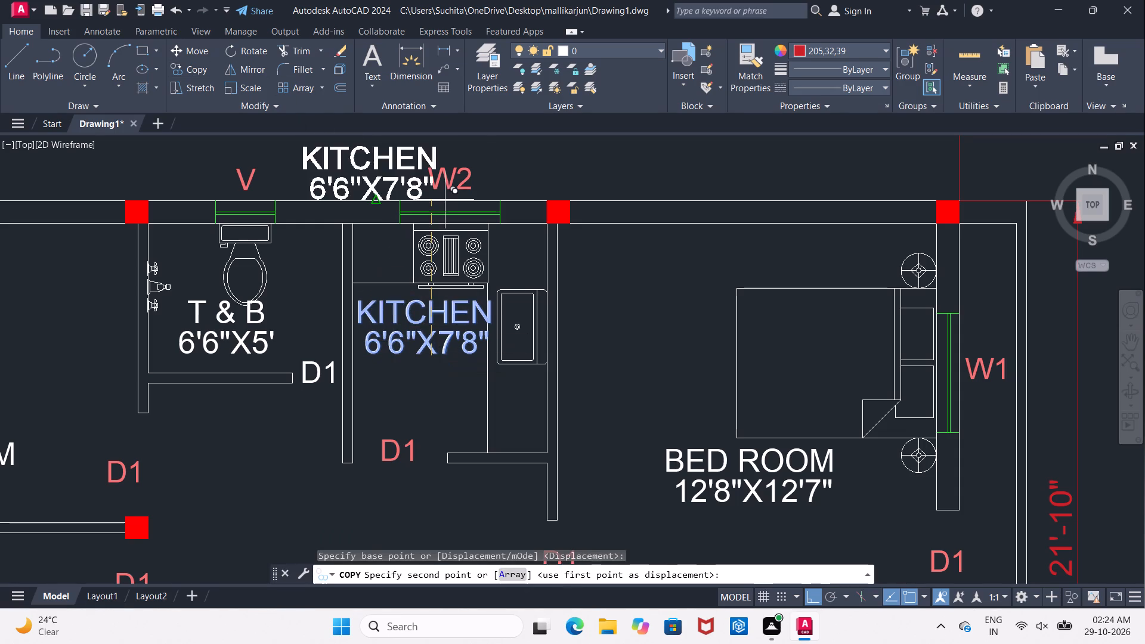
scroll(445, 205, "down", 3)
middle_click_drag(432, 237, 374, 397)
scroll(363, 332, "up", 1)
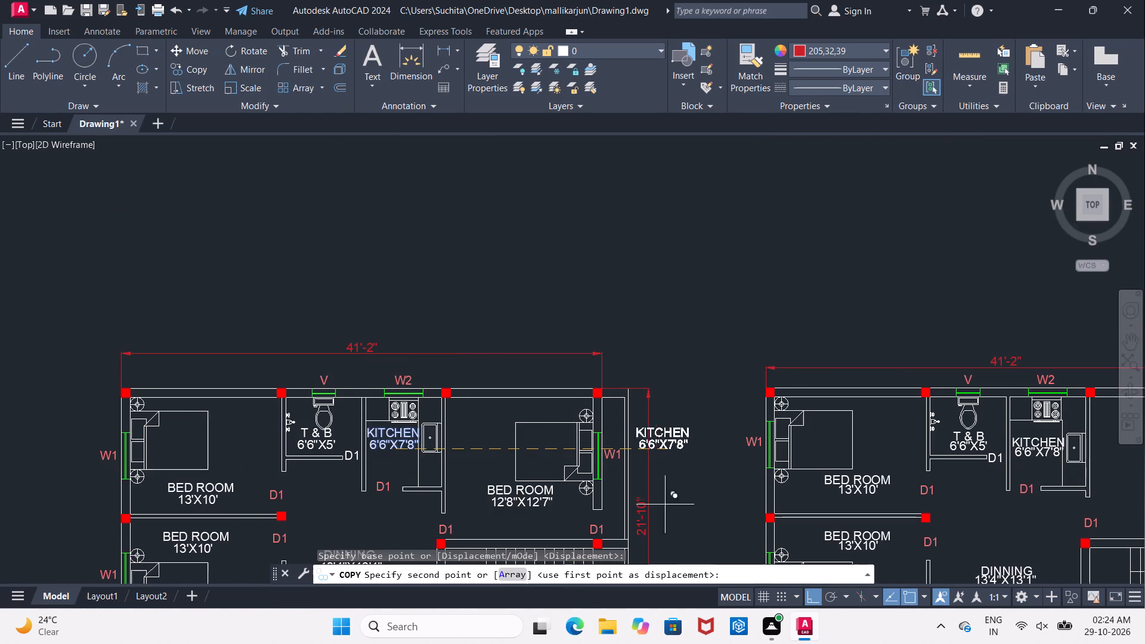
left_click(809, 595)
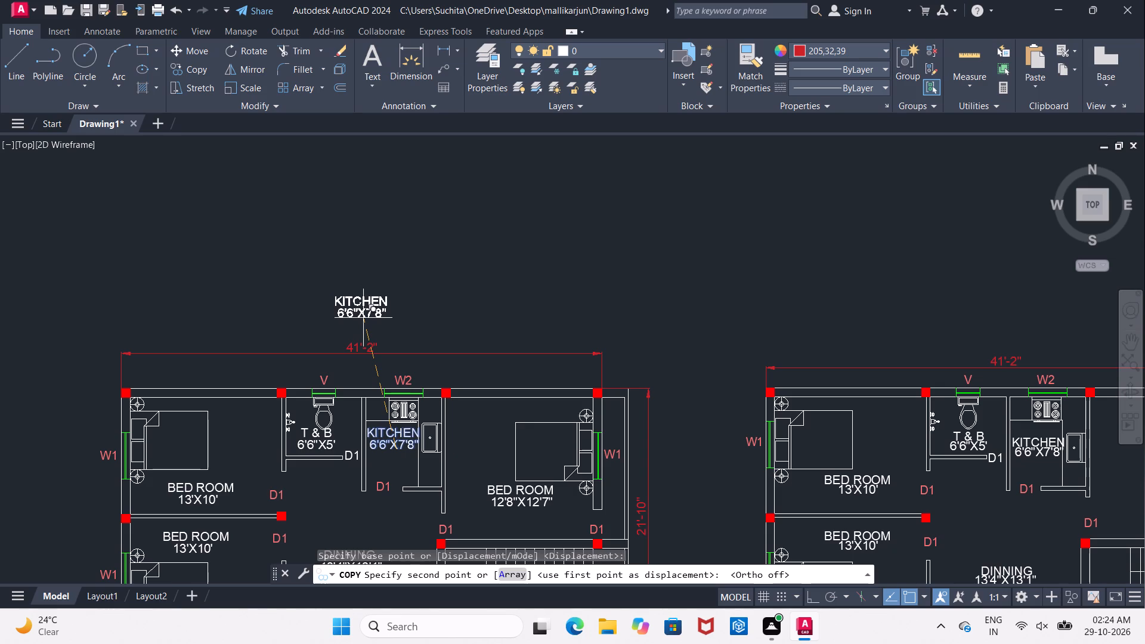
left_click(363, 318)
key("Escape")
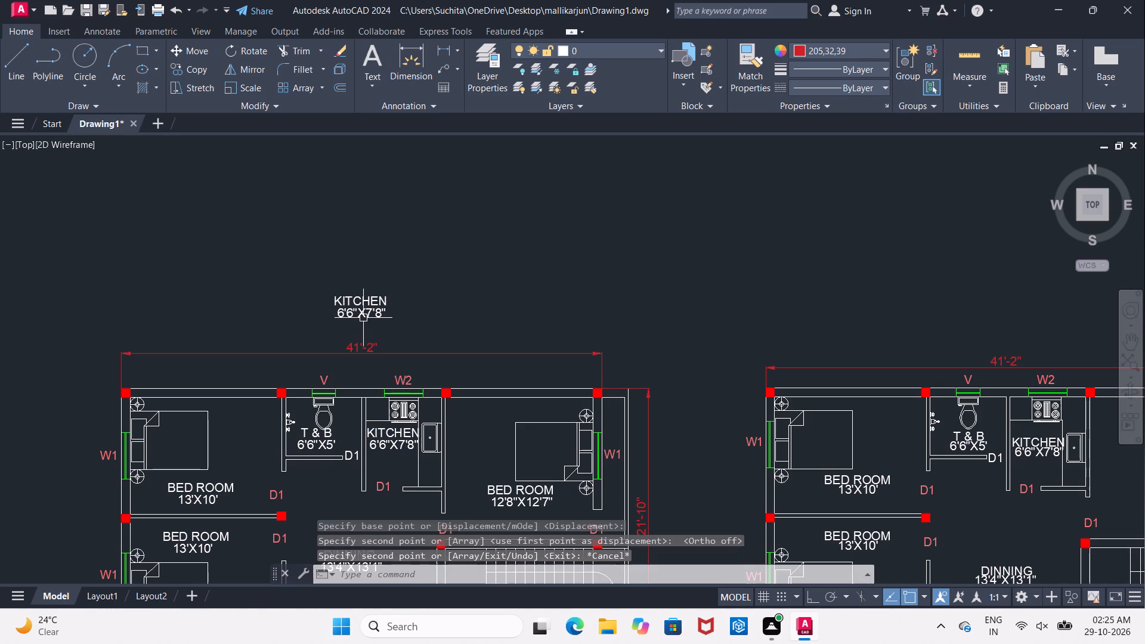
Change the copied KITCHEN text above the first plan to SECOND FLOOR.
scroll(364, 317, "up", 3)
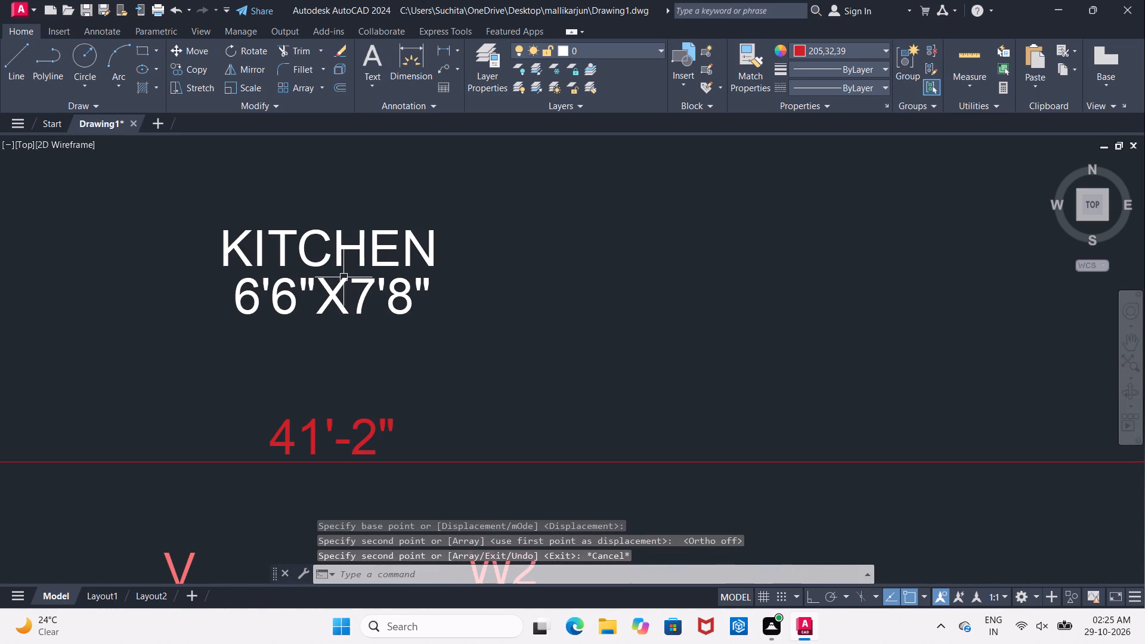
left_click(327, 255)
right_click(327, 255)
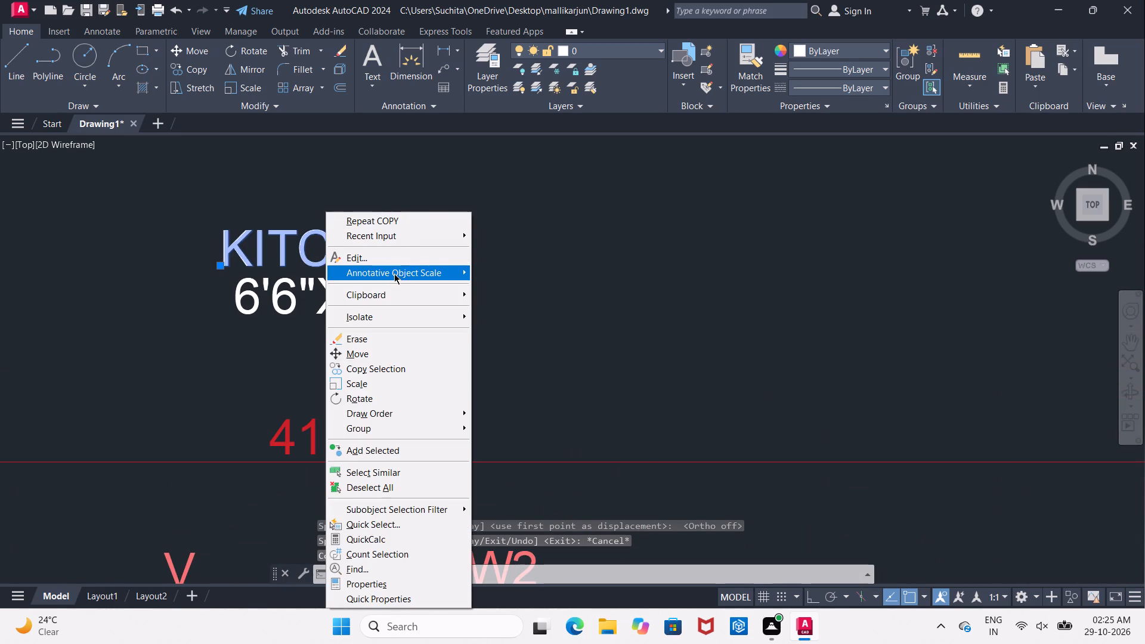
left_click(393, 262)
left_click(419, 261)
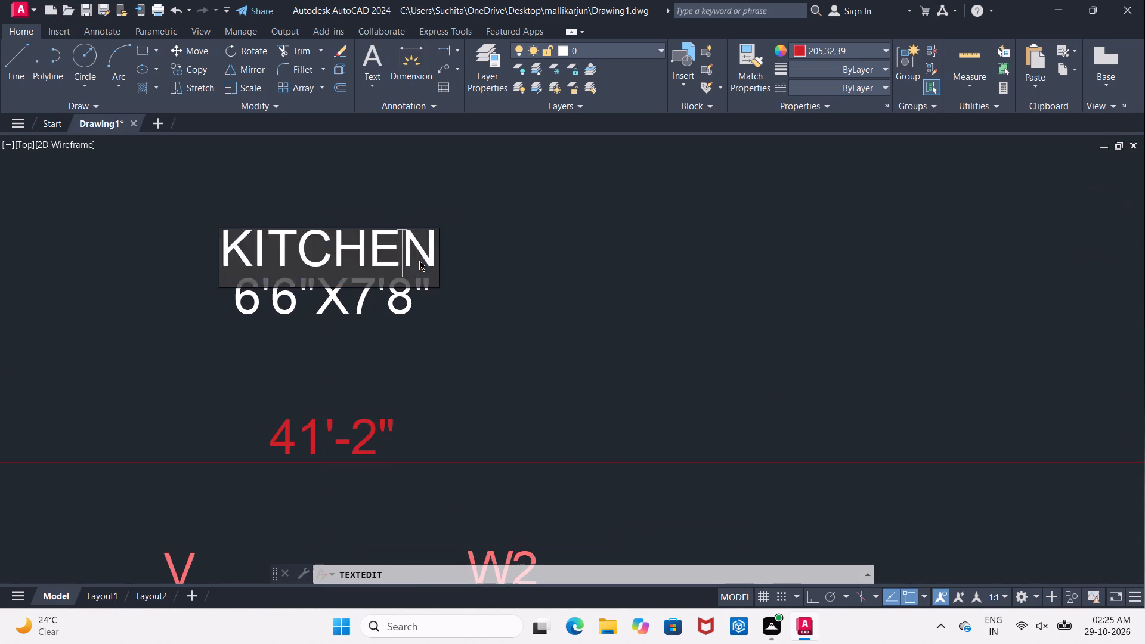
left_click(432, 255)
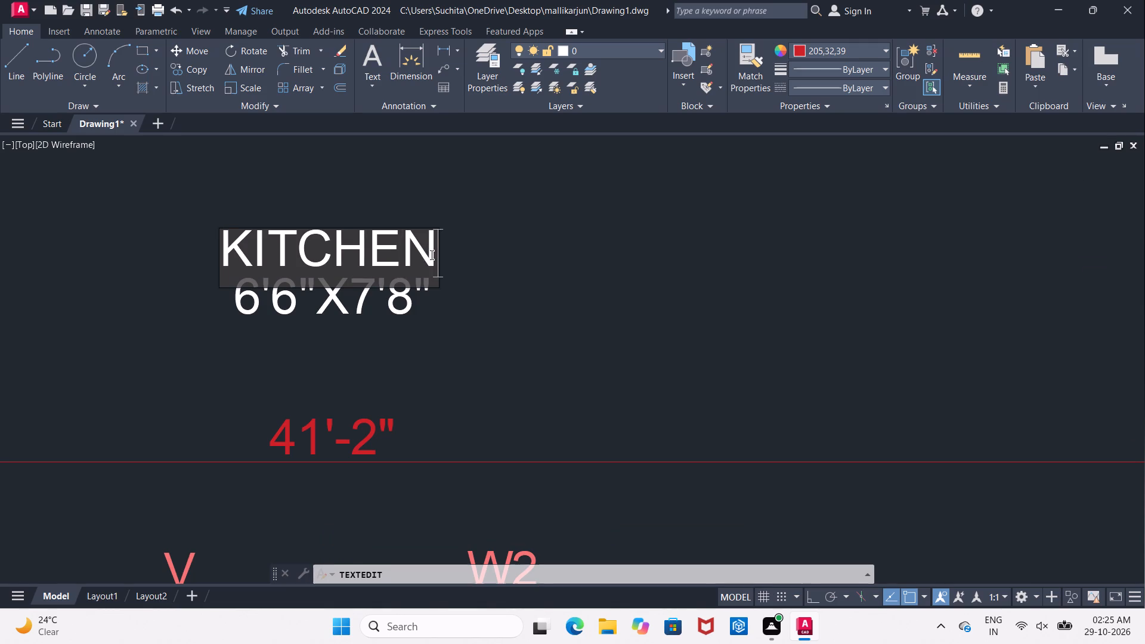
key("BackSpace")
key("BackSpace")
key("BackSpace")
key("BackSpace")
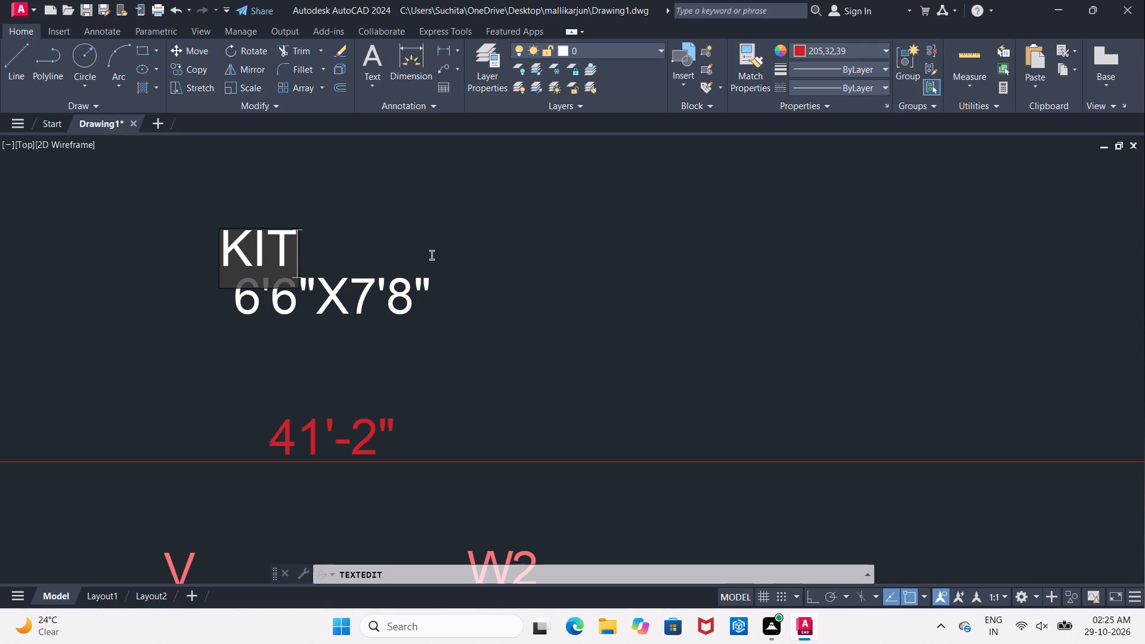
key("BackSpace")
key("BackSpace")
key("BackSpace")
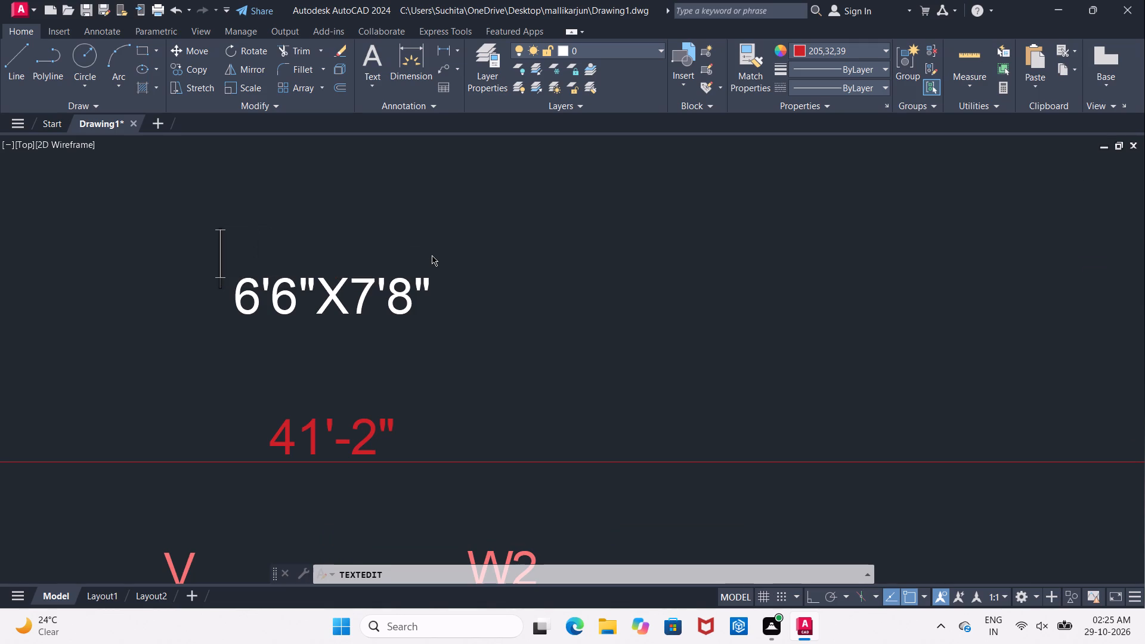
scroll(437, 256, "down", 3)
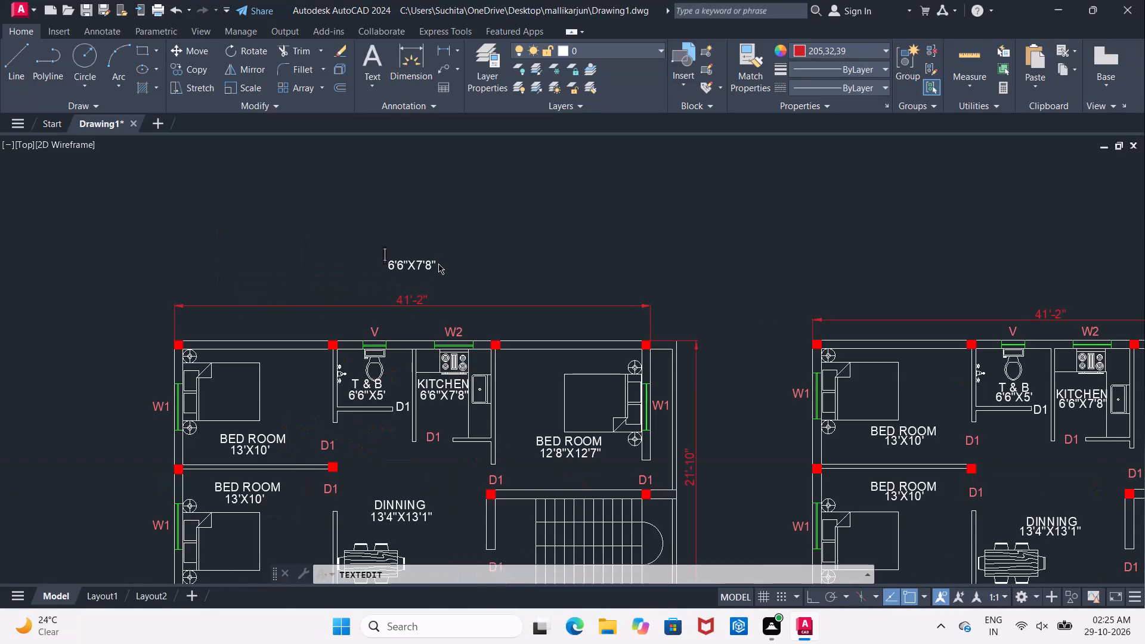
scroll(438, 264, "up", 2)
type("SECOND FLOOR")
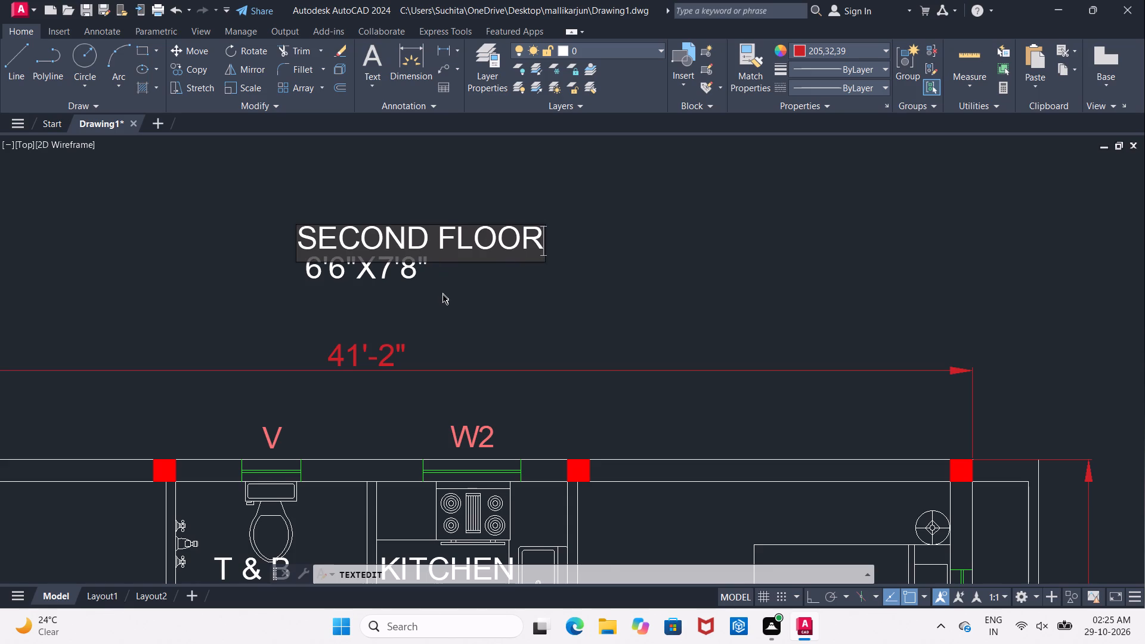
left_click(442, 294)
key("Escape")
Delete the copied 6'6"X7'8" text under the SECOND FLOOR title.
left_click(382, 273)
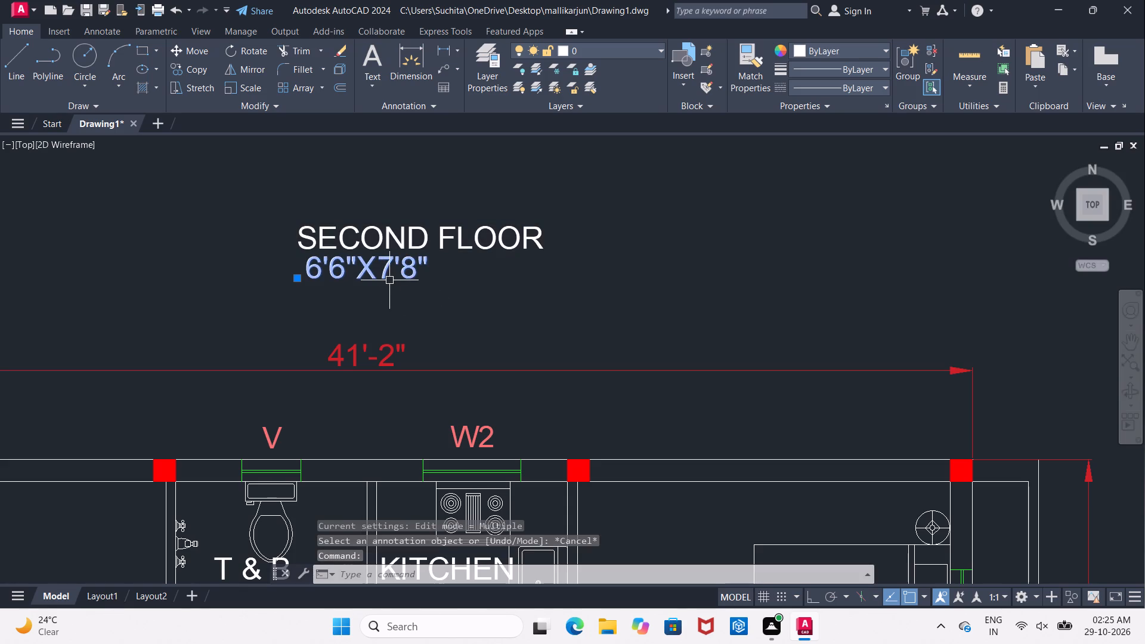
key("Delete")
Set the SECOND FLOOR title's text height to 1' in its properties.
left_click(401, 249)
right_click(401, 249)
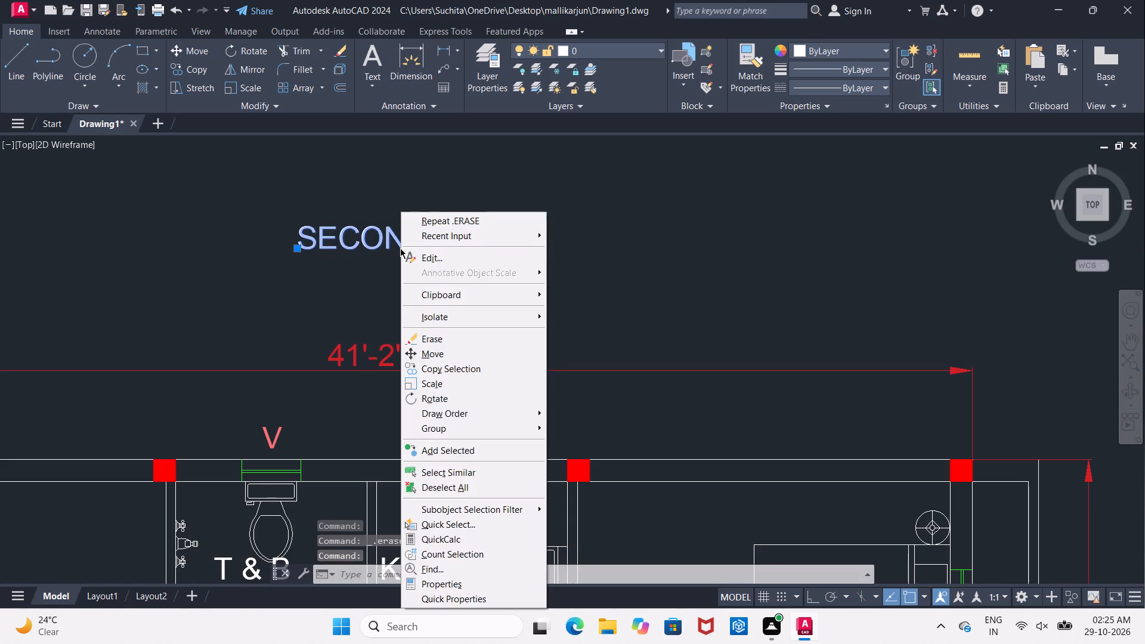
left_click(456, 586)
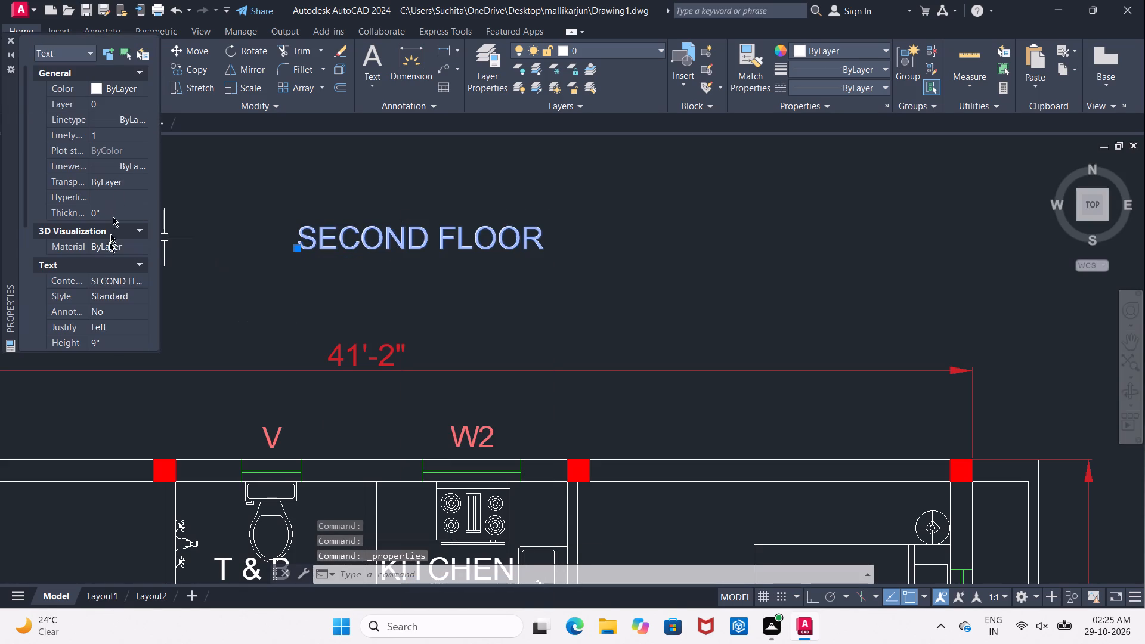
left_click(109, 346)
type("1'")
key("Return")
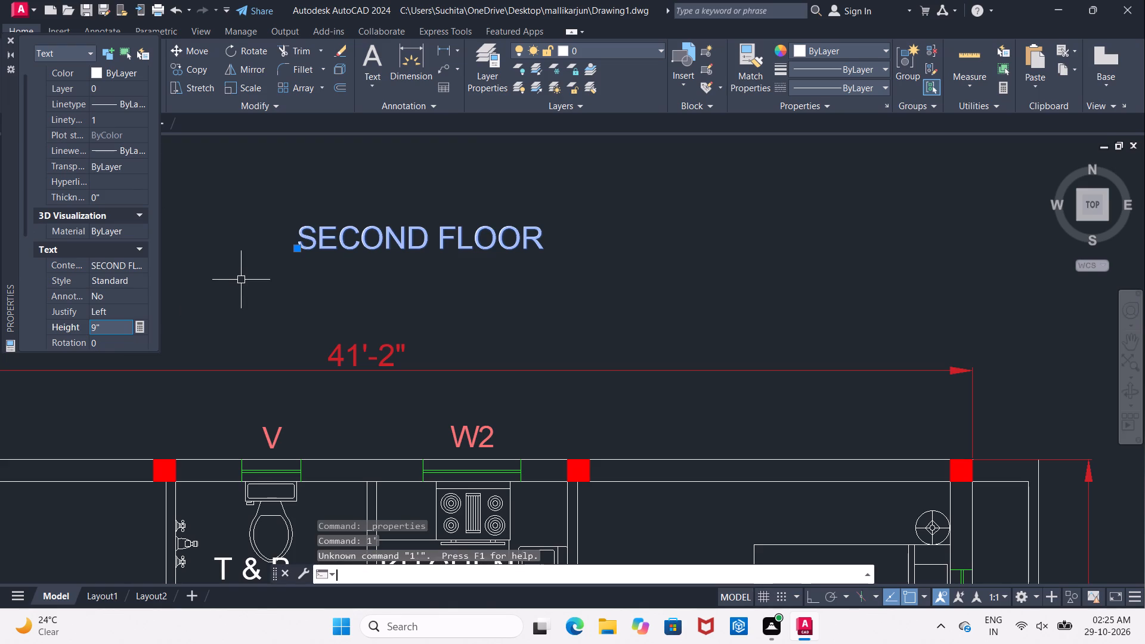
left_click(101, 329)
key("BackSpace")
key("BackSpace")
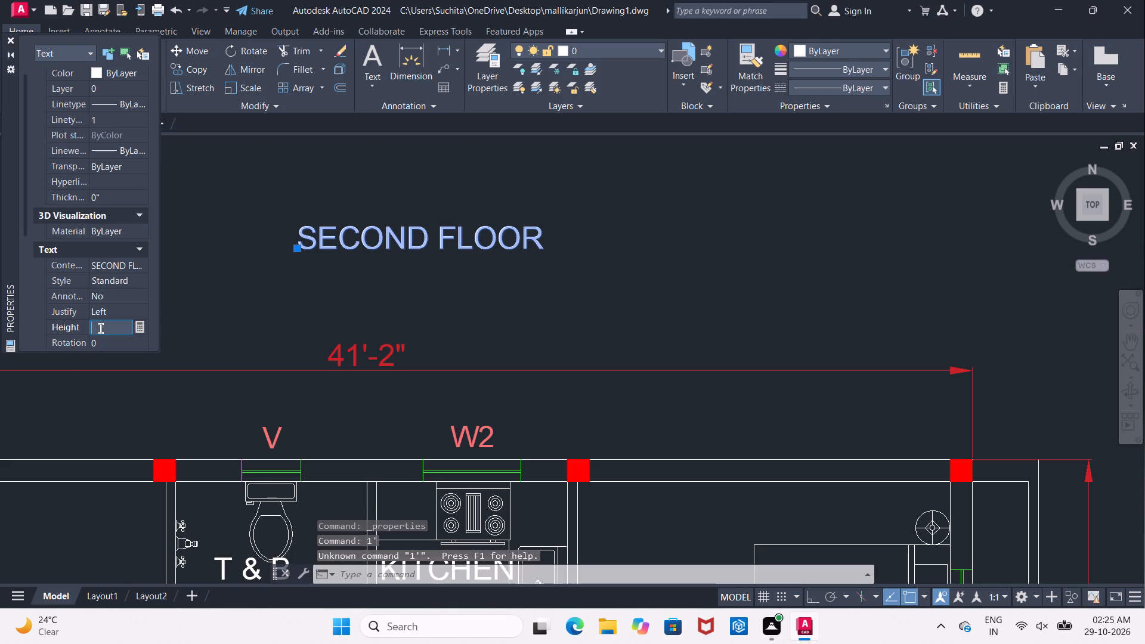
key("BackSpace")
type("1'")
key("Return")
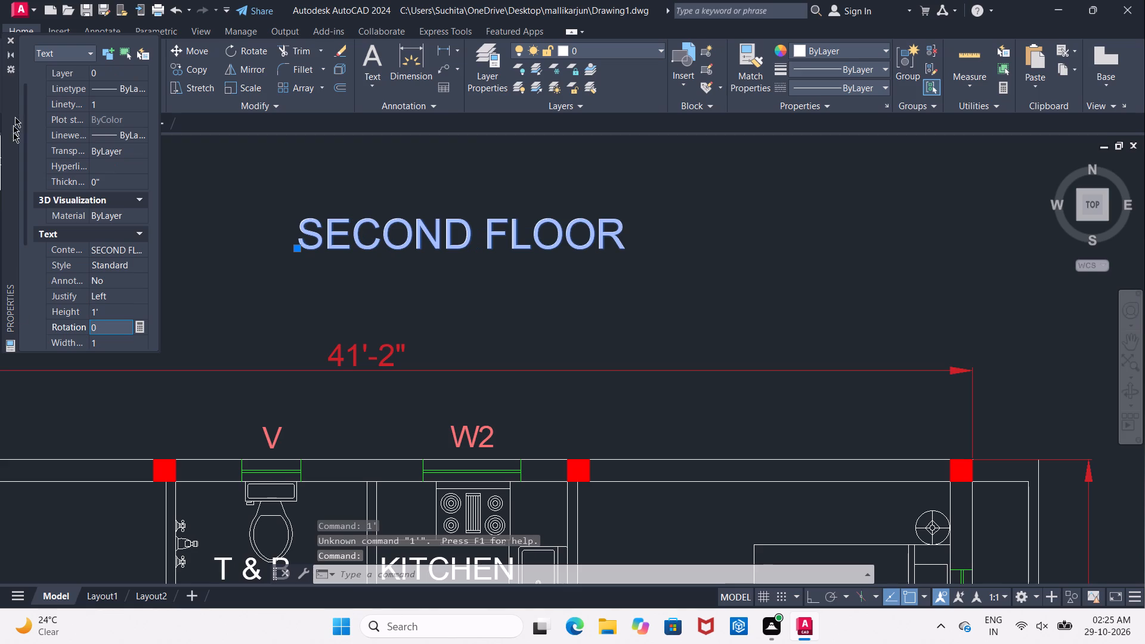
left_click(8, 38)
Move the SECOND FLOOR title about 3' horizontally to the left, with Ortho on, to centre it above the first plan.
scroll(187, 201, "down", 2)
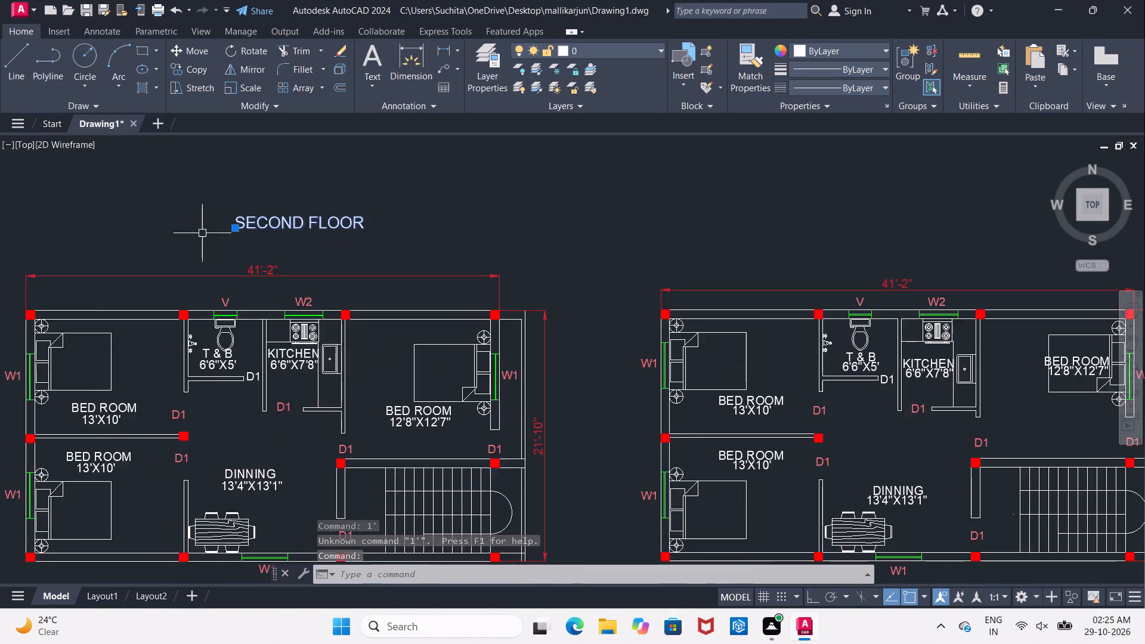
scroll(202, 234, "down", 1)
middle_click(204, 241)
key("Escape")
scroll(224, 241, "up", 2)
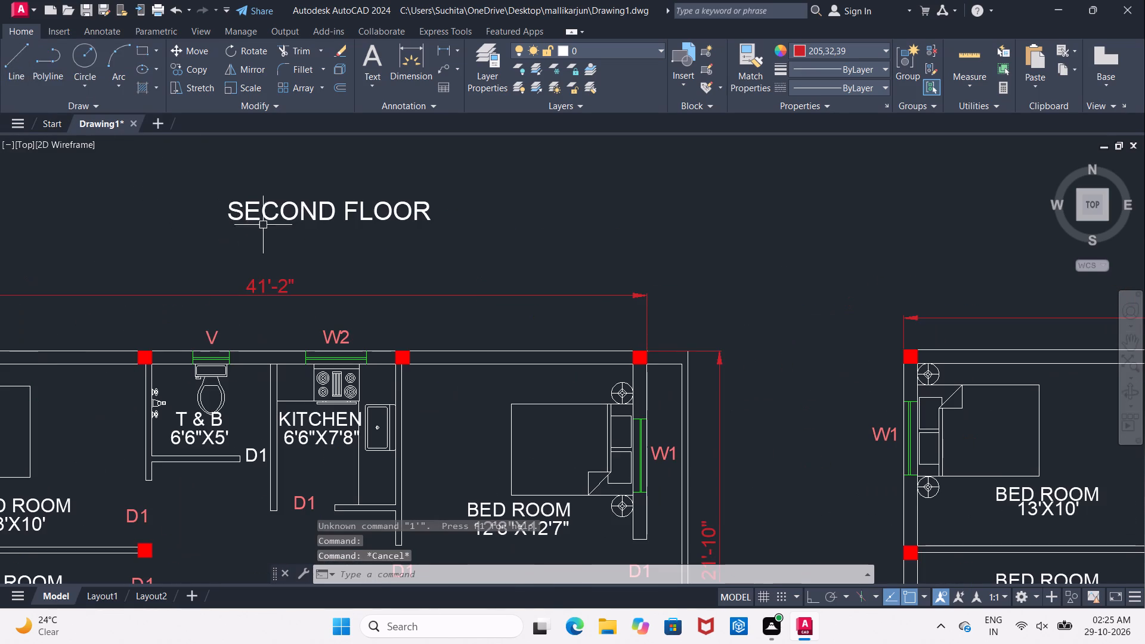
left_click(265, 219)
left_click(193, 52)
left_click(527, 253)
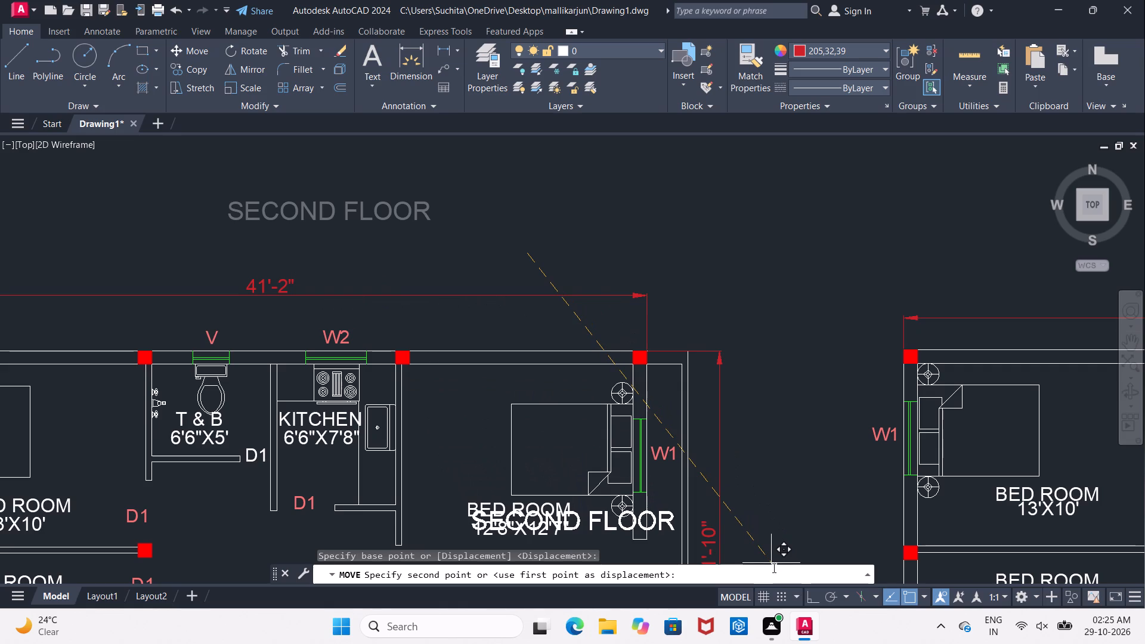
left_click_drag(808, 596, 802, 593)
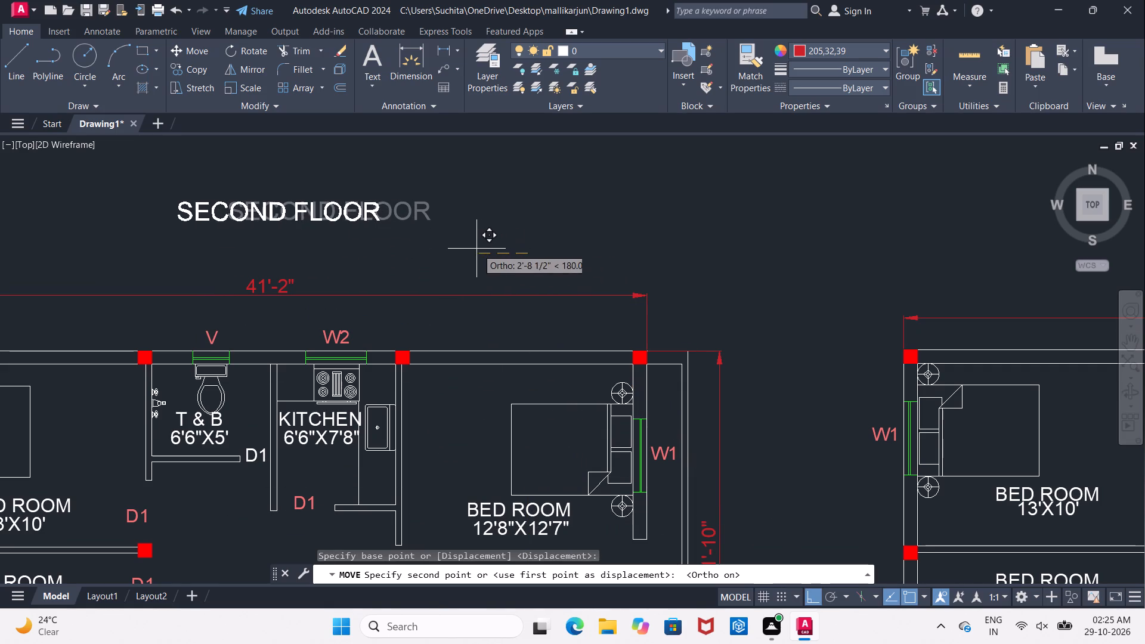
left_click(471, 249)
Copy the SECOND FLOOR title about 54'-7" horizontally to a matching spot above the second floor plan.
scroll(471, 249, "down", 2)
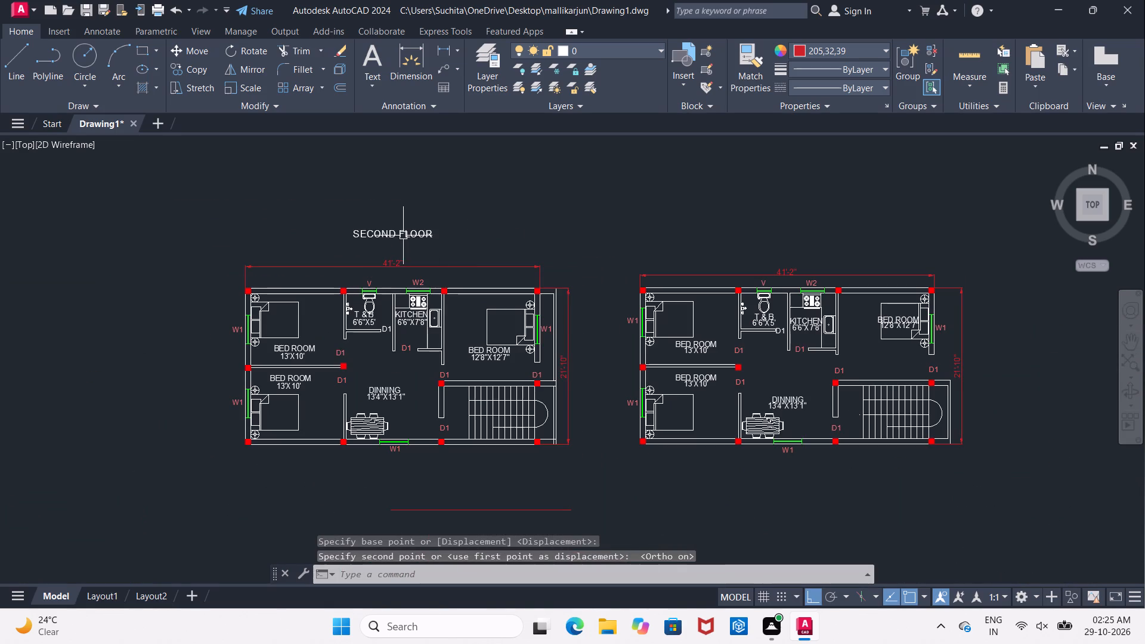
left_click(401, 234)
middle_click_drag(553, 154, 403, 178)
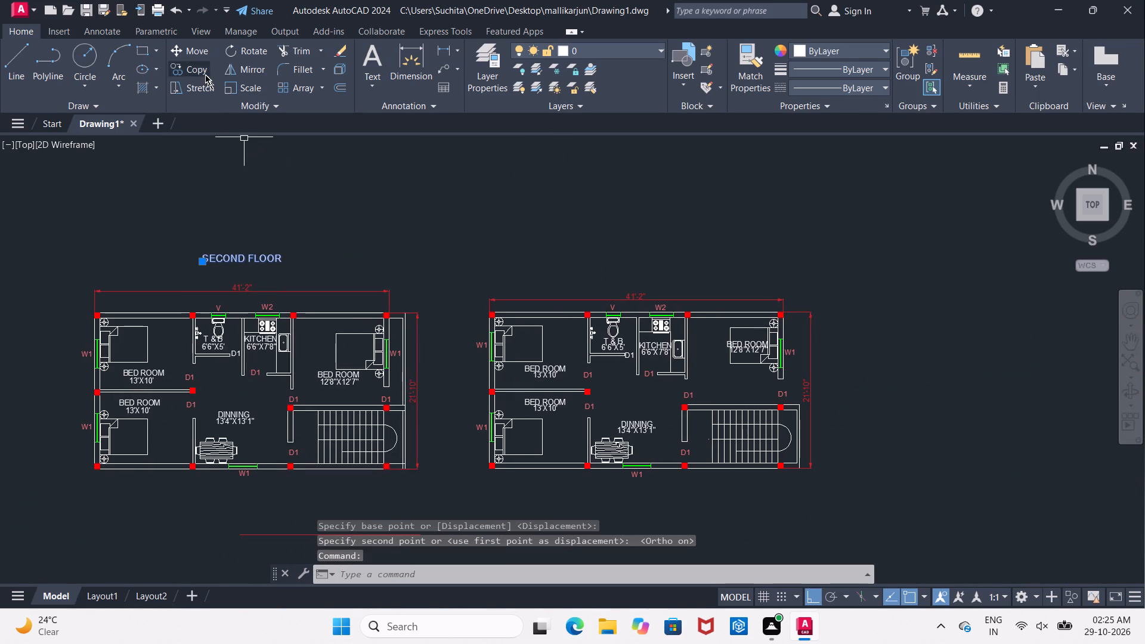
left_click(196, 64)
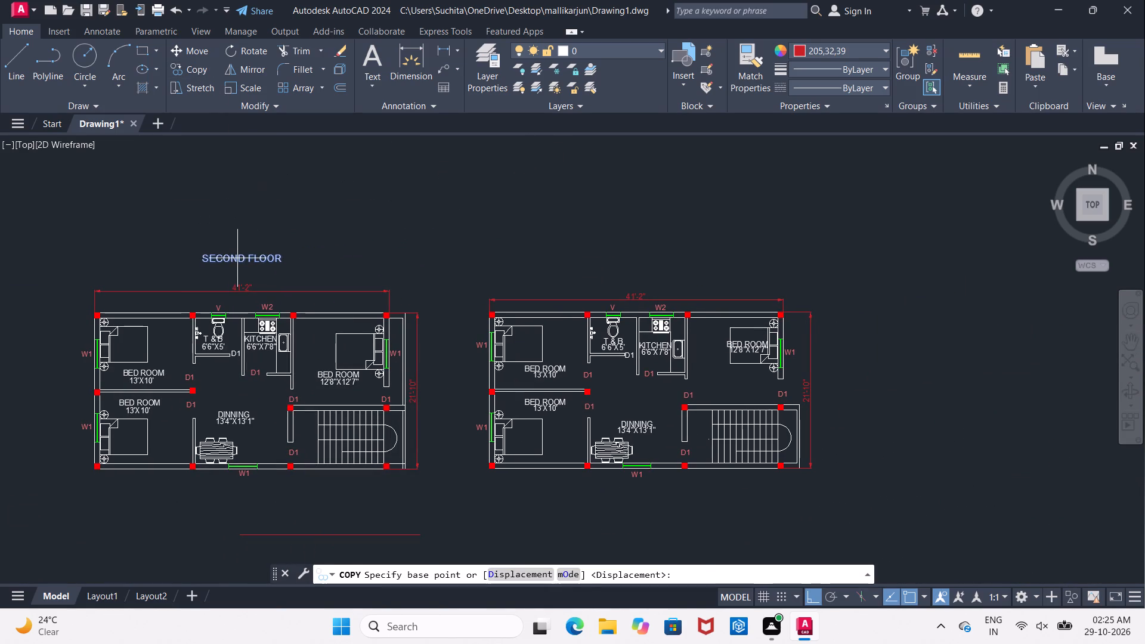
left_click_drag(237, 258, 259, 261)
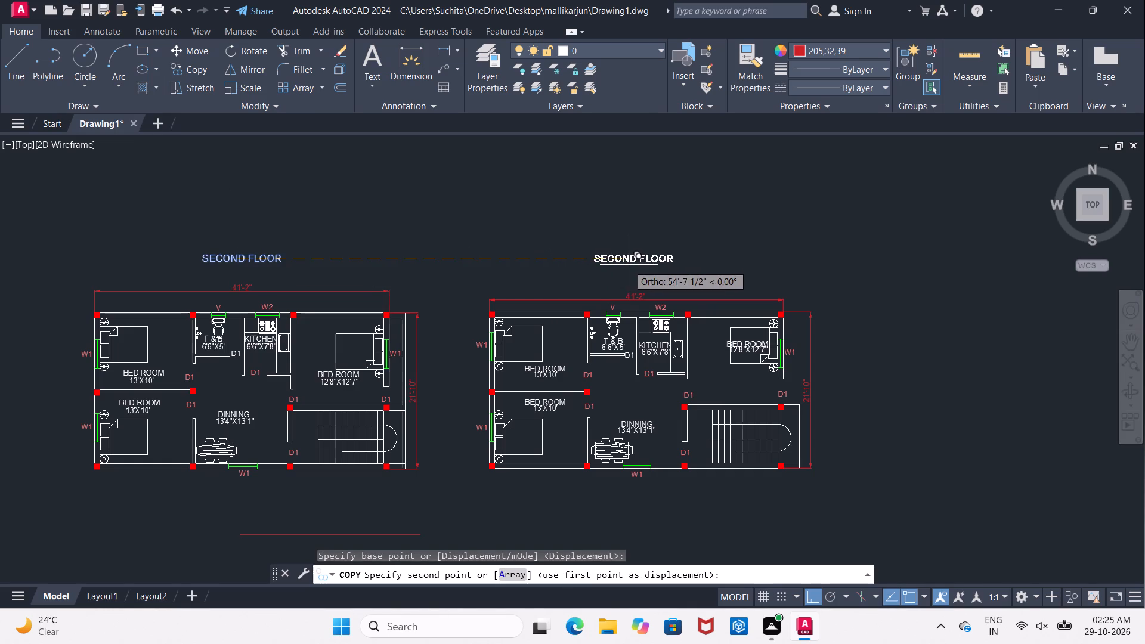
left_click(629, 265)
key("Escape")
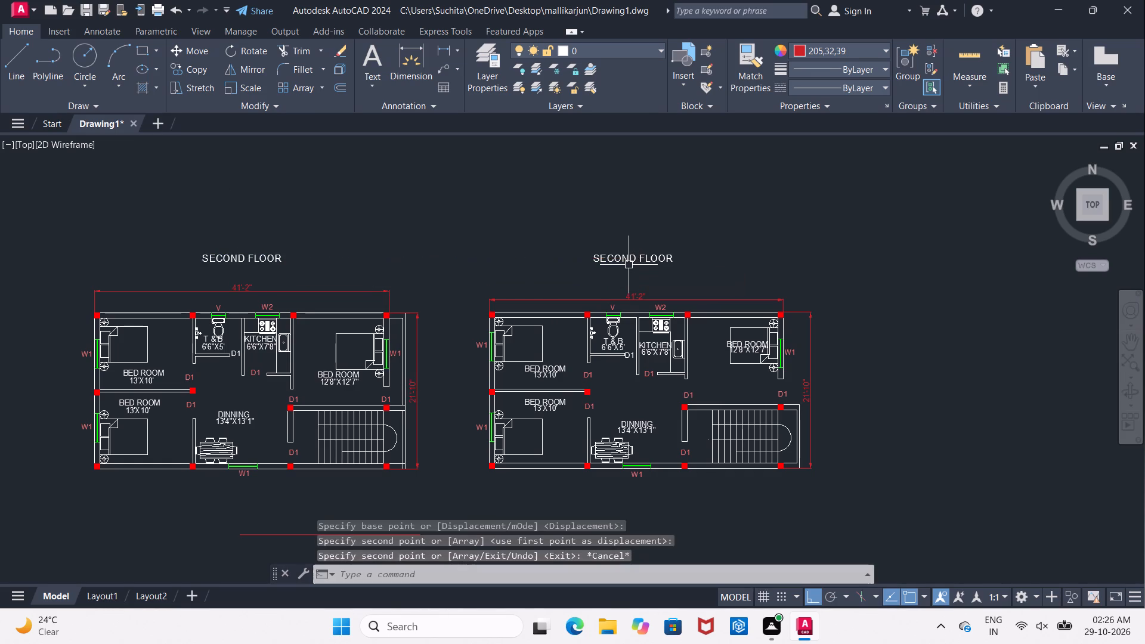
Change the copied title above the second floor plan from SECOND to FIRST, making it read FIRST FLOOR.
scroll(629, 265, "up", 2)
middle_click_drag(629, 265, 509, 281)
left_click(508, 269)
right_click(508, 269)
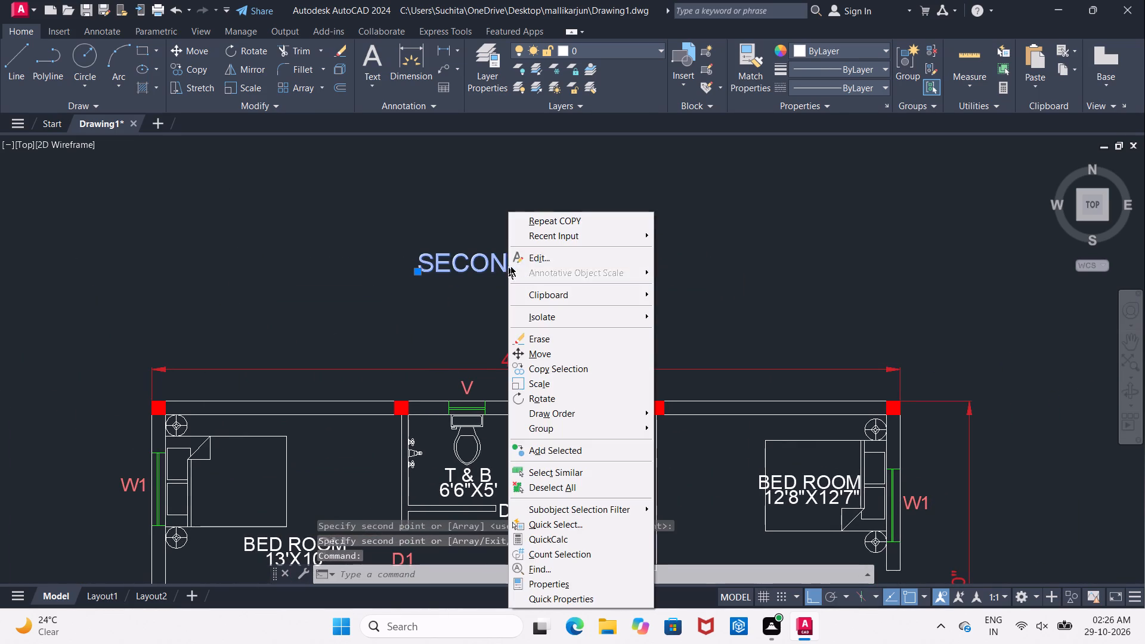
left_click(531, 260)
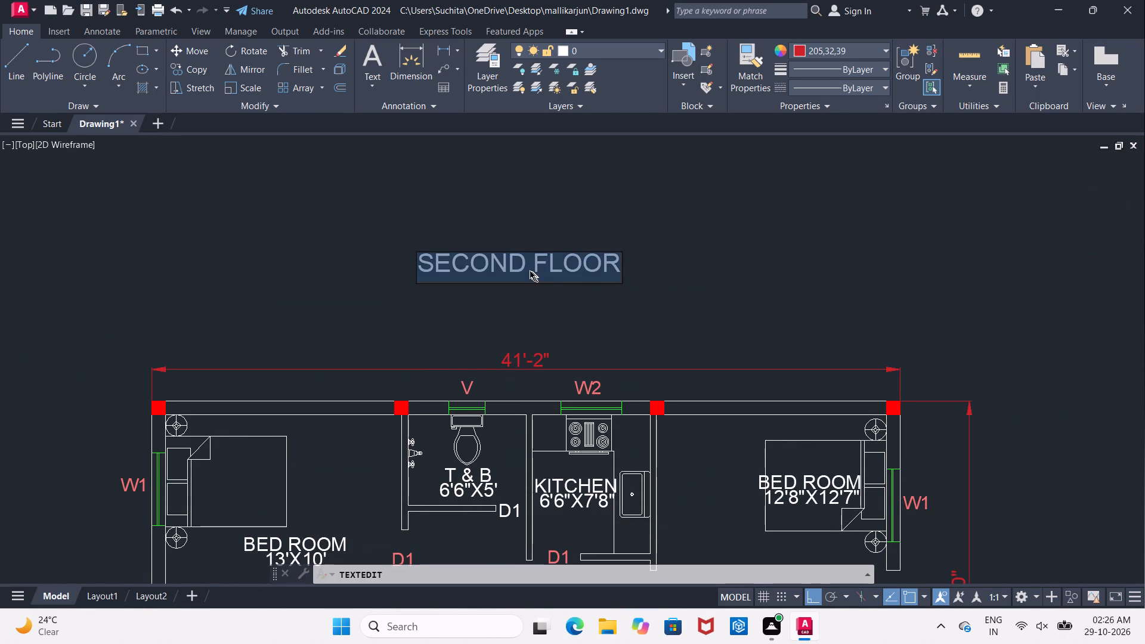
left_click(527, 269)
key("BackSpace")
key("BackSpace")
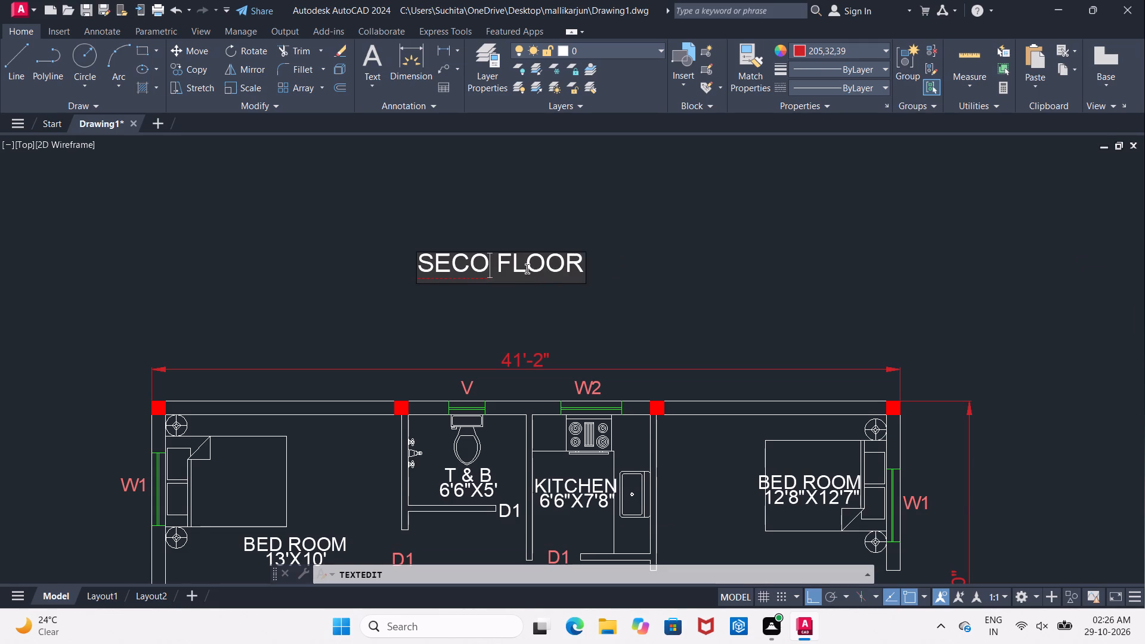
key("BackSpace")
key("BackSpace")
key("BackSpace")
key("BackSpace")
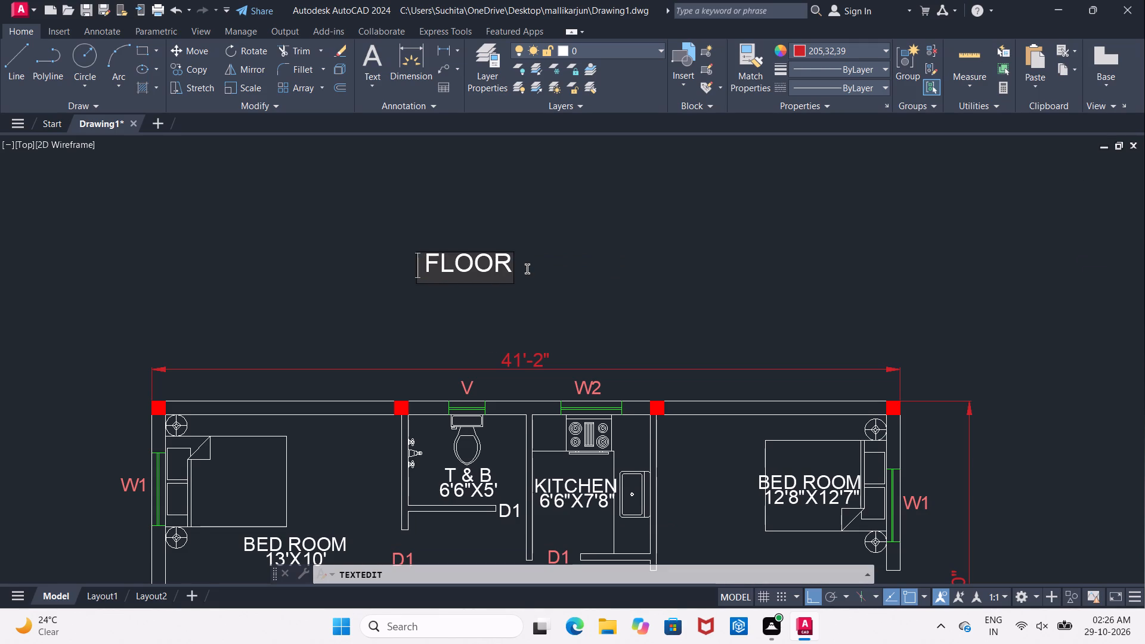
type("FIRST")
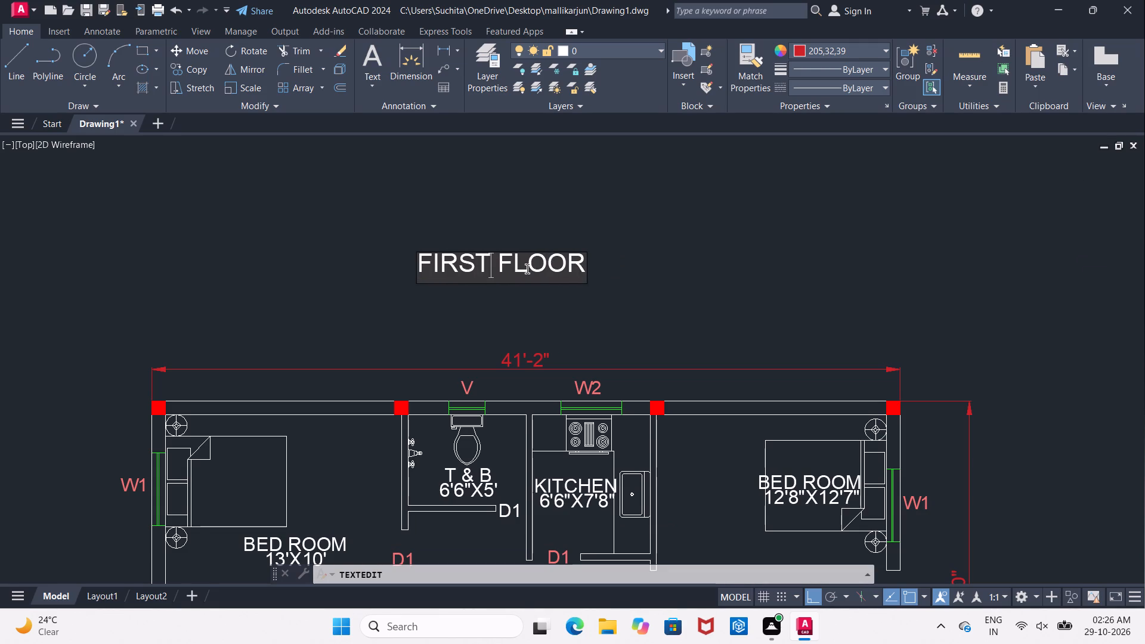
scroll(563, 275, "down", 1)
left_click(677, 295)
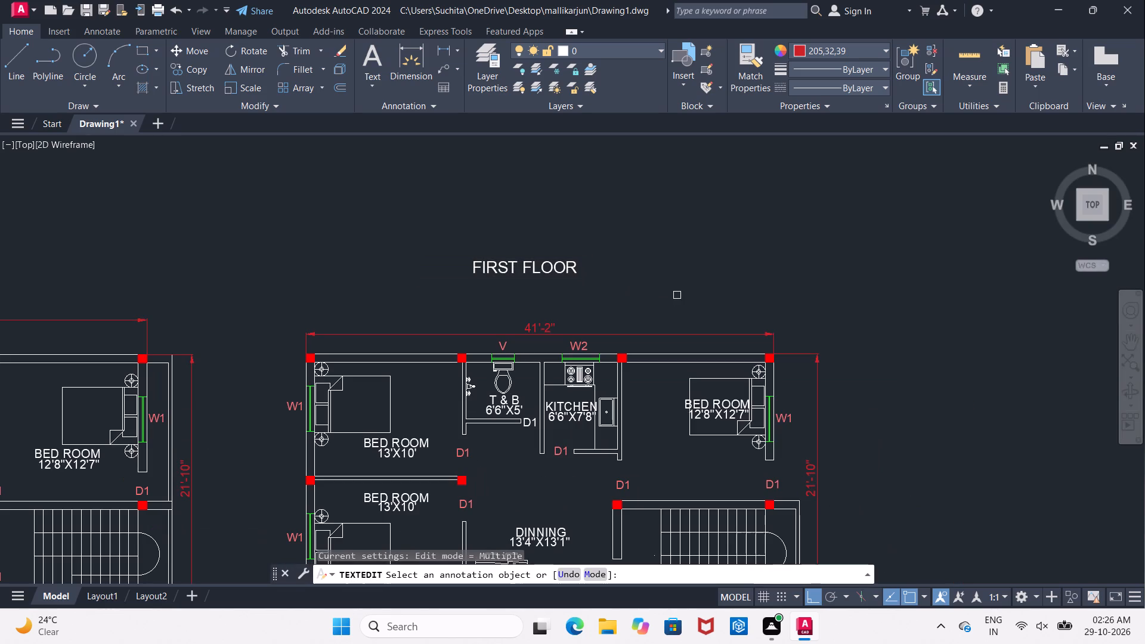
key("Escape")
Draw a horizontal underline about 11'-2" long directly beneath the SECOND FLOOR title.
middle_click_drag(652, 293, 639, 262)
scroll(639, 262, "down", 2)
scroll(314, 253, "up", 1)
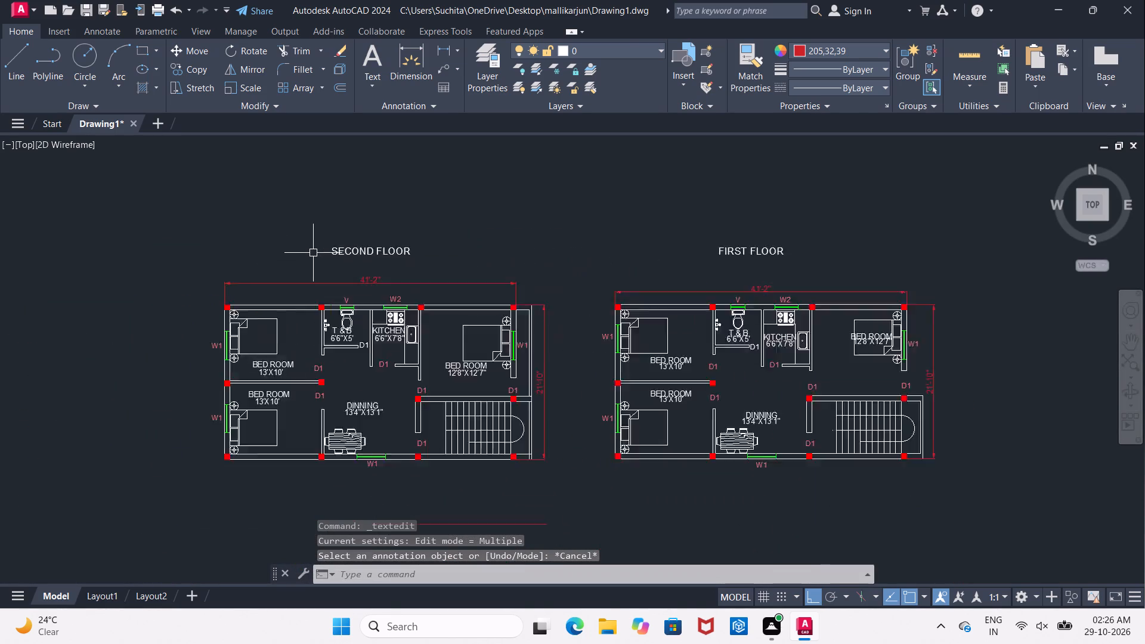
scroll(312, 253, "up", 1)
middle_click_drag(312, 253, 190, 273)
scroll(206, 264, "up", 1)
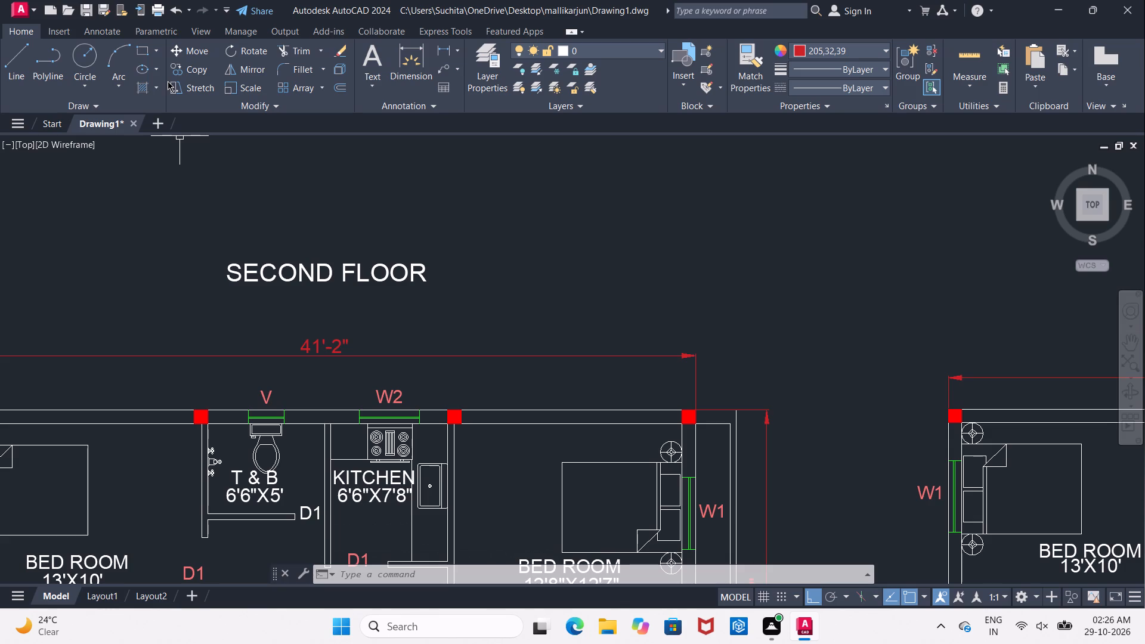
left_click(21, 56)
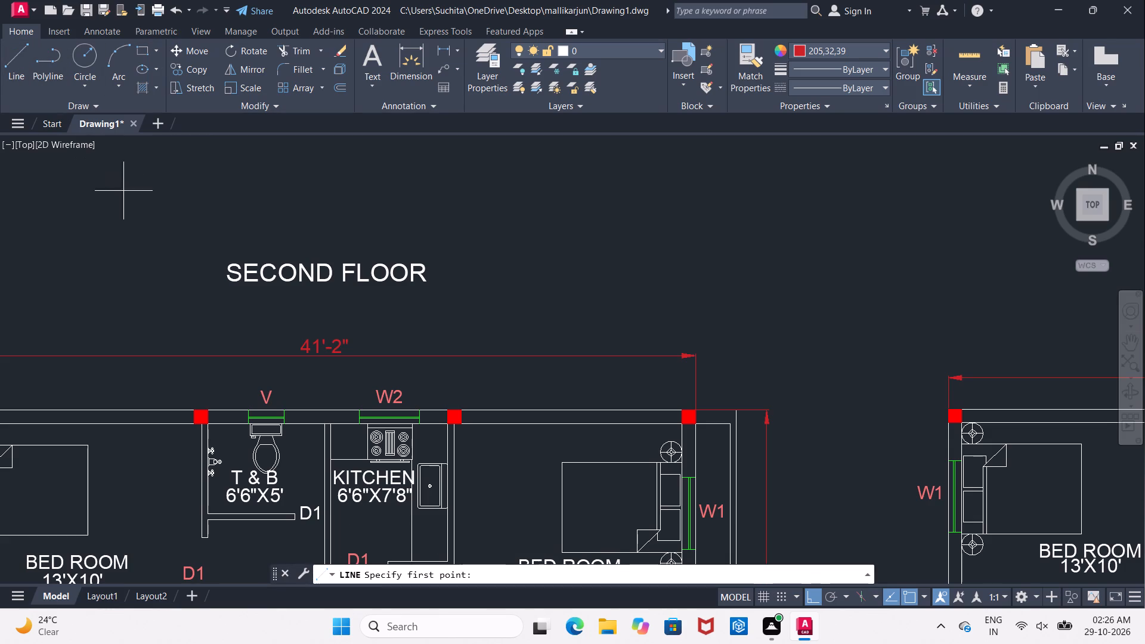
scroll(227, 283, "up", 2)
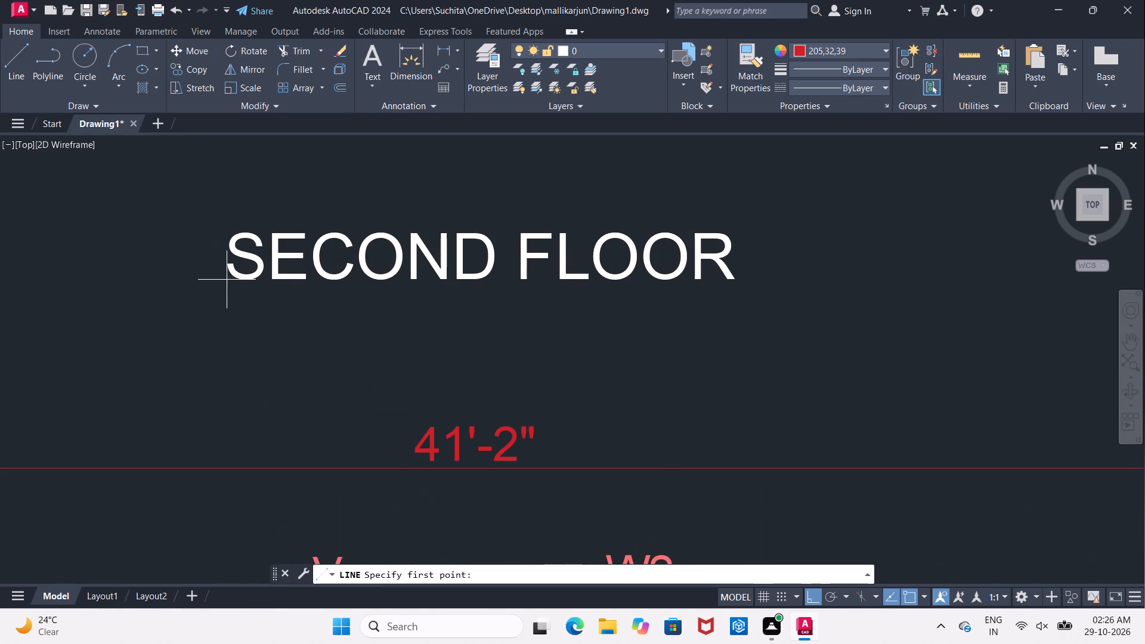
left_click(227, 282)
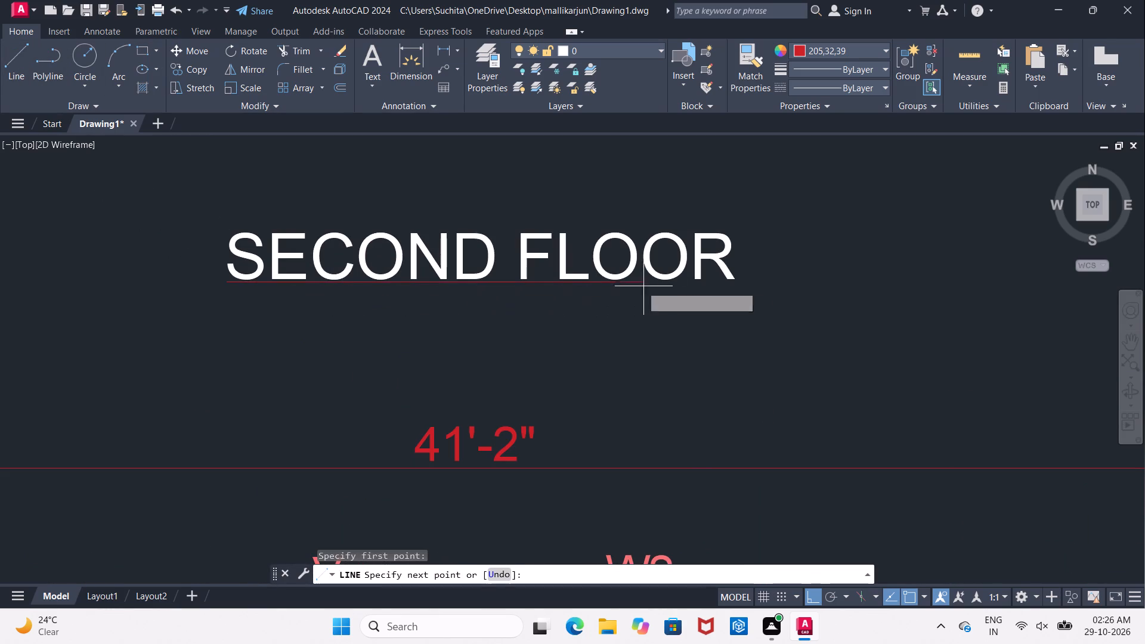
left_click(738, 284)
key("Escape")
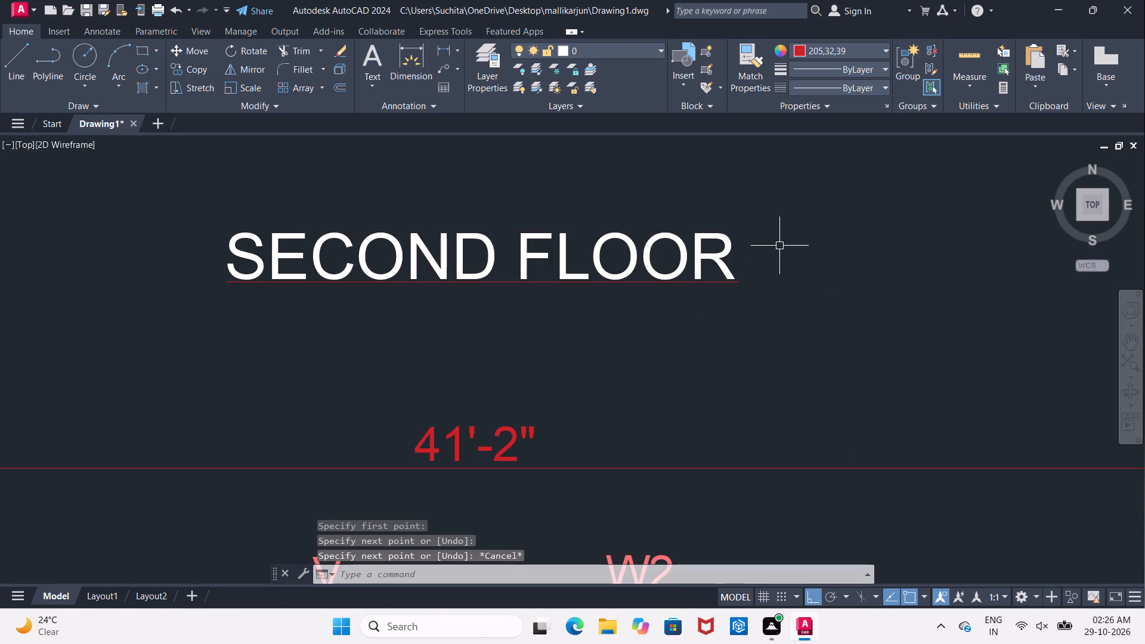
Match the properties of the SECOND FLOOR title text onto its underline.
left_click(744, 63)
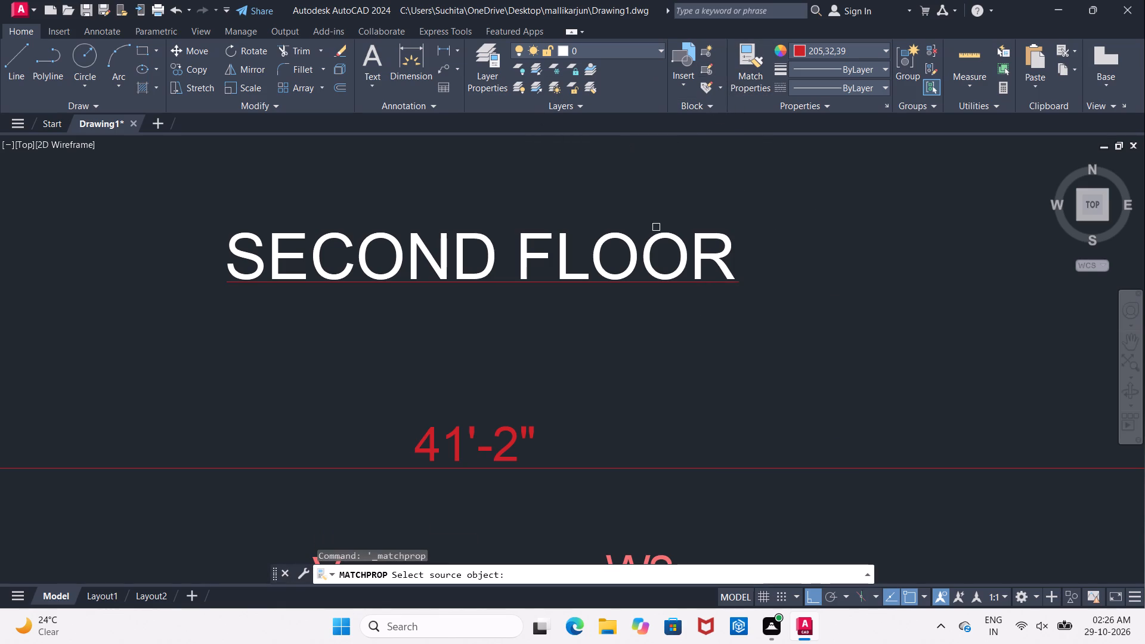
left_click(540, 256)
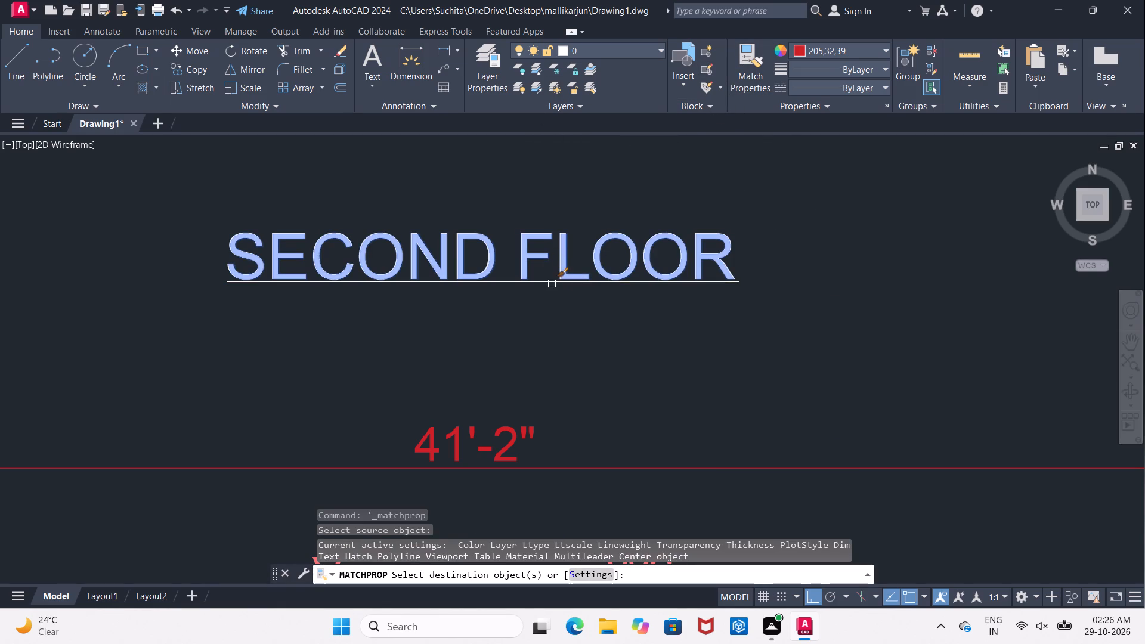
left_click(551, 283)
Set the current object colour to ByLayer and end property matching.
left_click(815, 49)
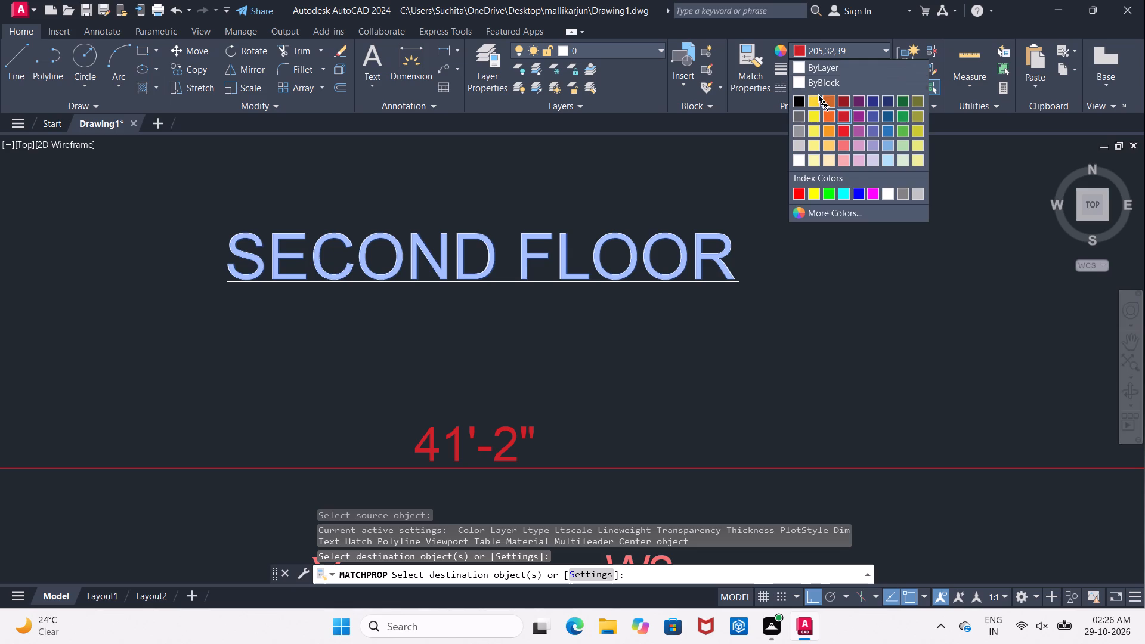
left_click(812, 67)
scroll(815, 139, "down", 3)
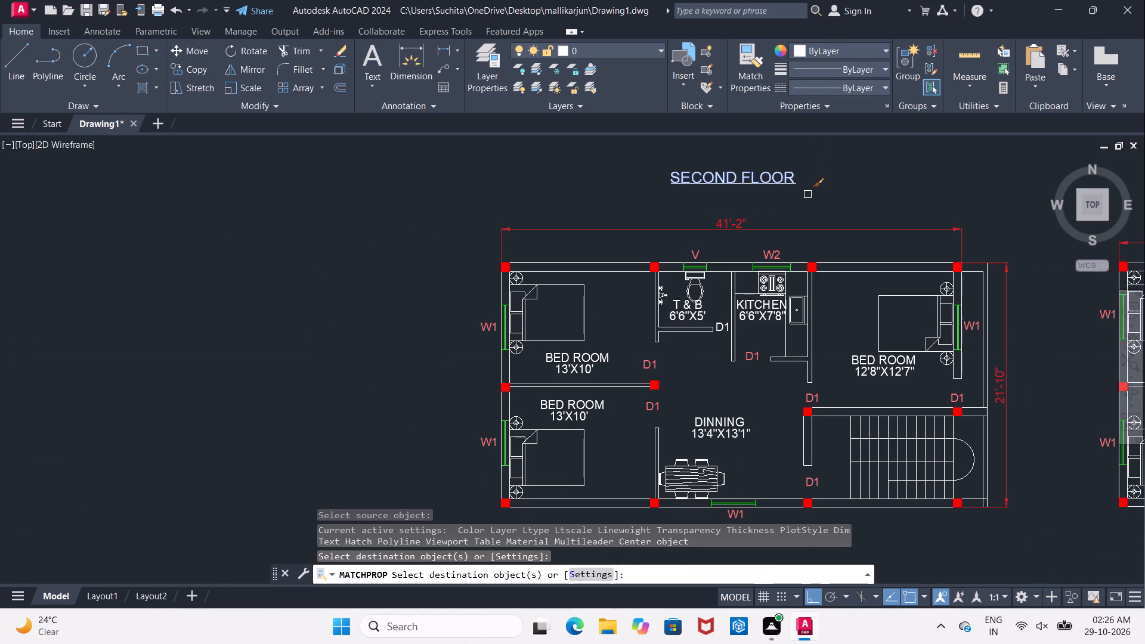
key("Escape")
Draw a horizontal underline about 9'-3 1/2" long directly beneath the FIRST FLOOR title.
middle_click_drag(805, 196, 242, 291)
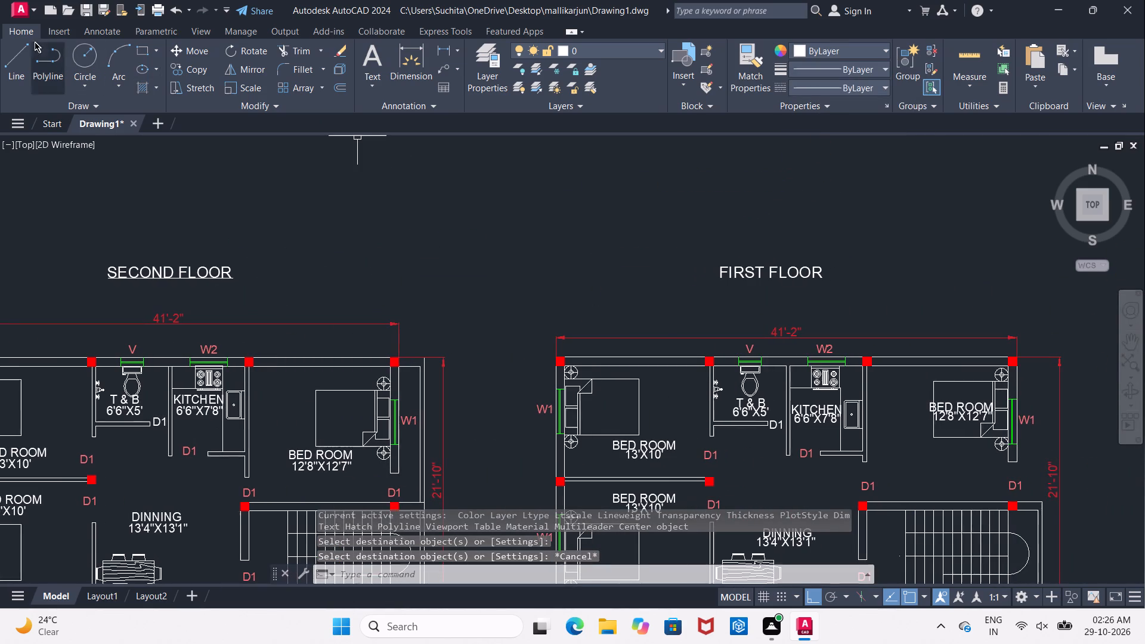
left_click(26, 51)
middle_click_drag(766, 243, 487, 215)
scroll(468, 244, "up", 2)
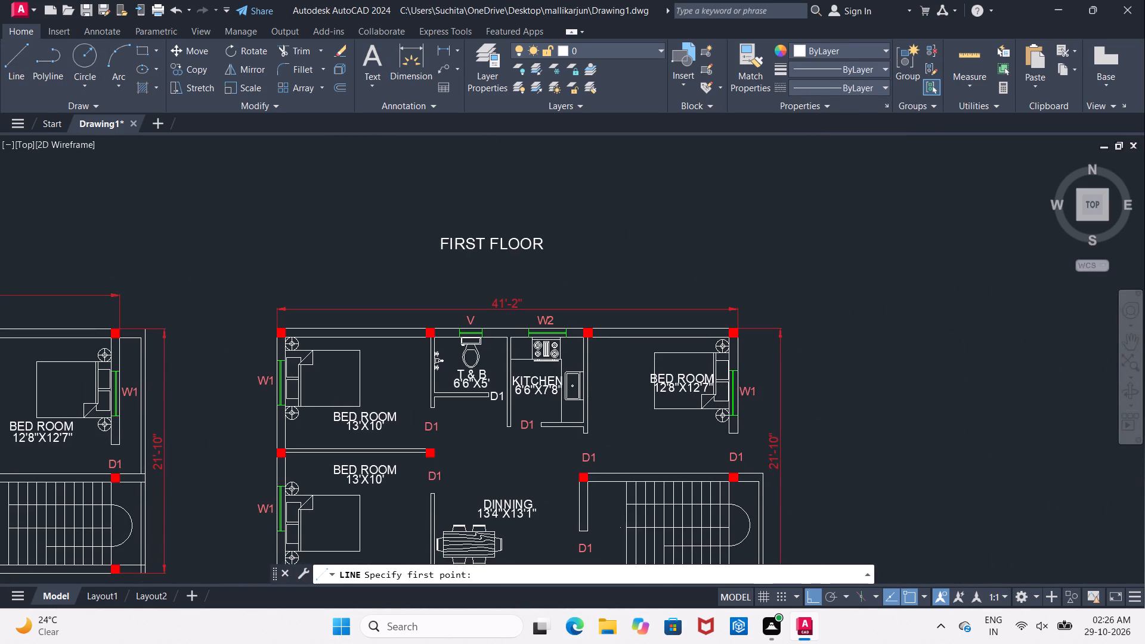
scroll(468, 244, "up", 1)
scroll(351, 273, "up", 1)
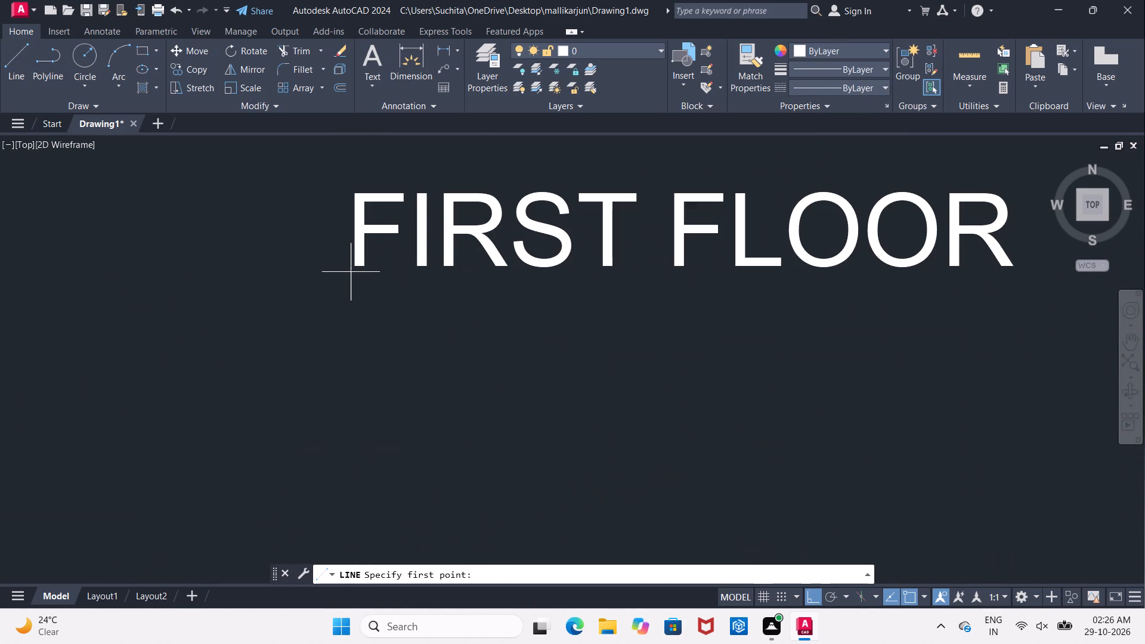
left_click_drag(349, 268, 357, 268)
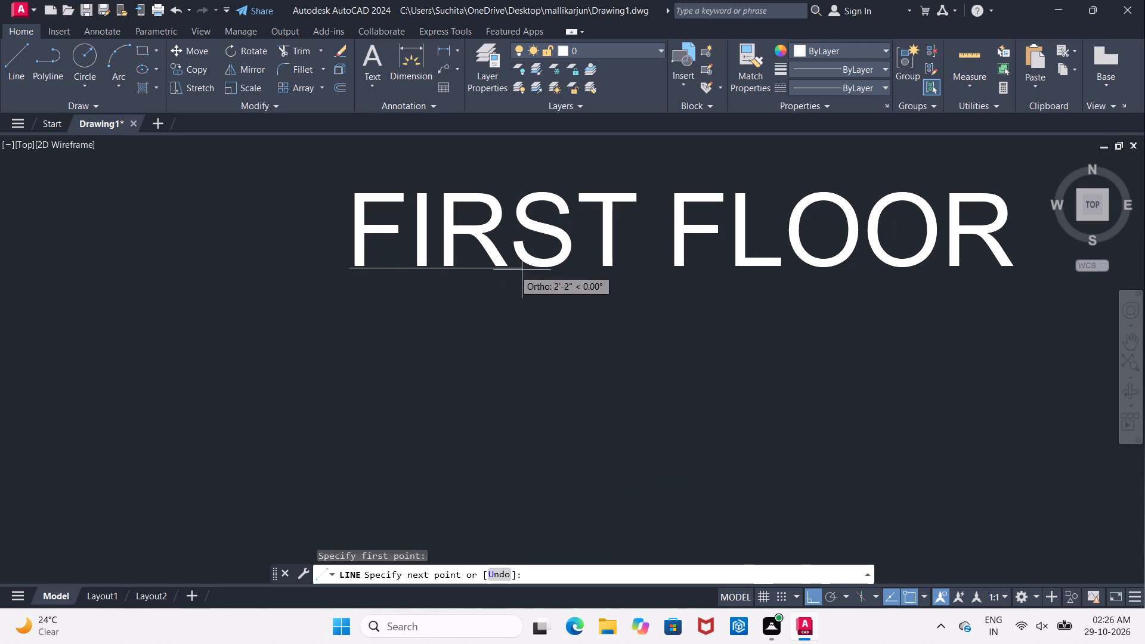
middle_click_drag(606, 270, 178, 289)
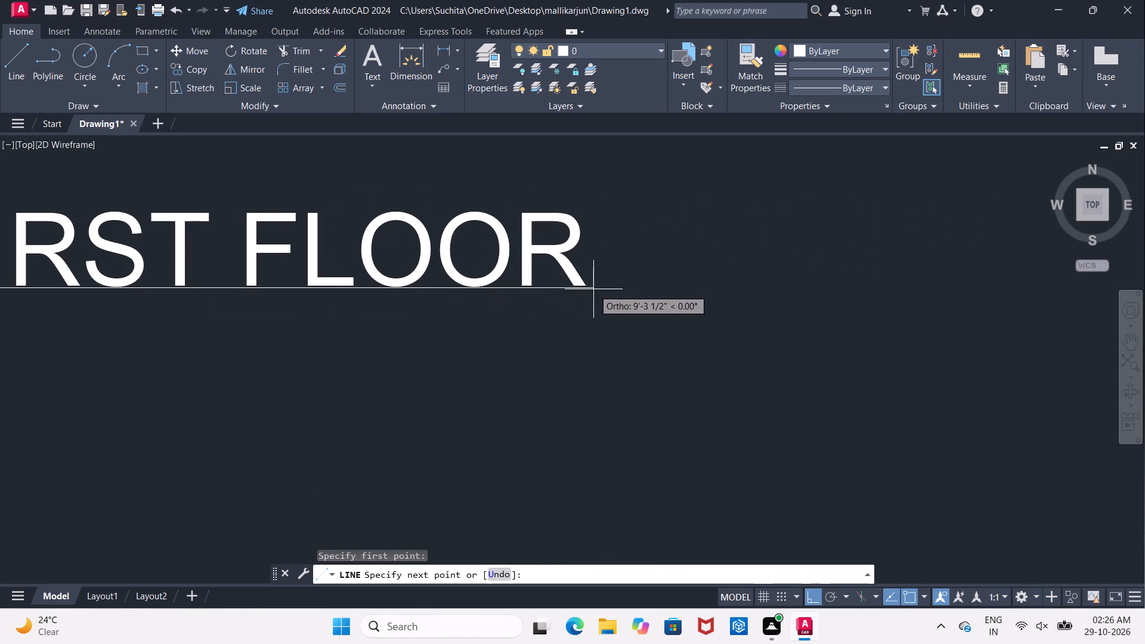
left_click(593, 289)
key("Escape")
scroll(591, 287, "down", 4)
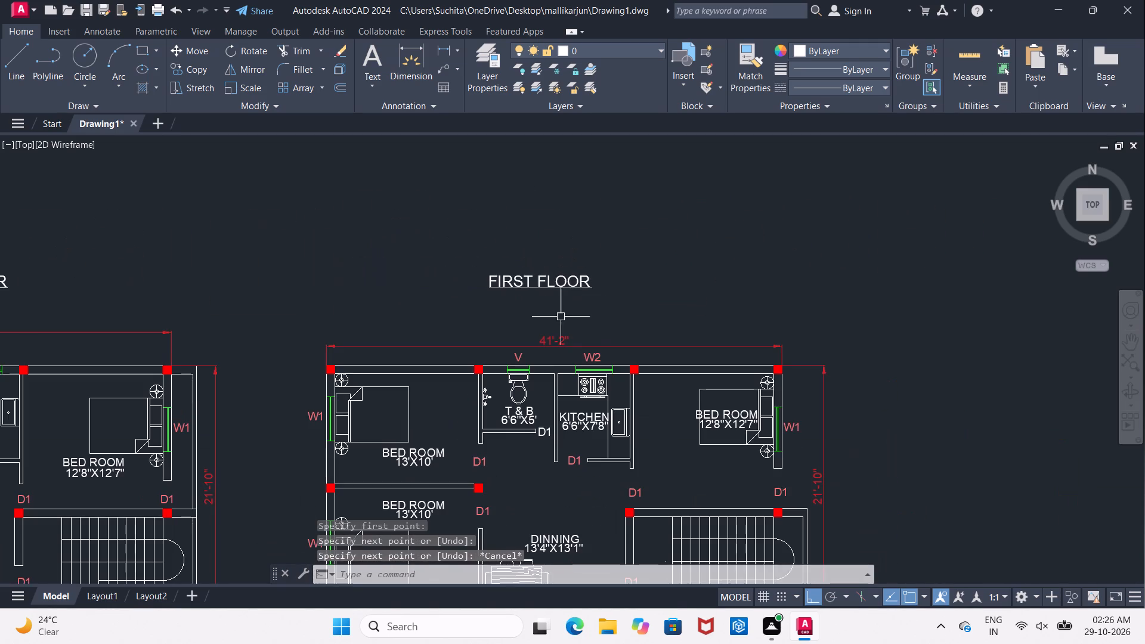
Delete the temporary red sample line below the SECOND FLOOR plan.
middle_click_drag(559, 317, 639, 239)
scroll(639, 239, "down", 1)
scroll(506, 243, "down", 1)
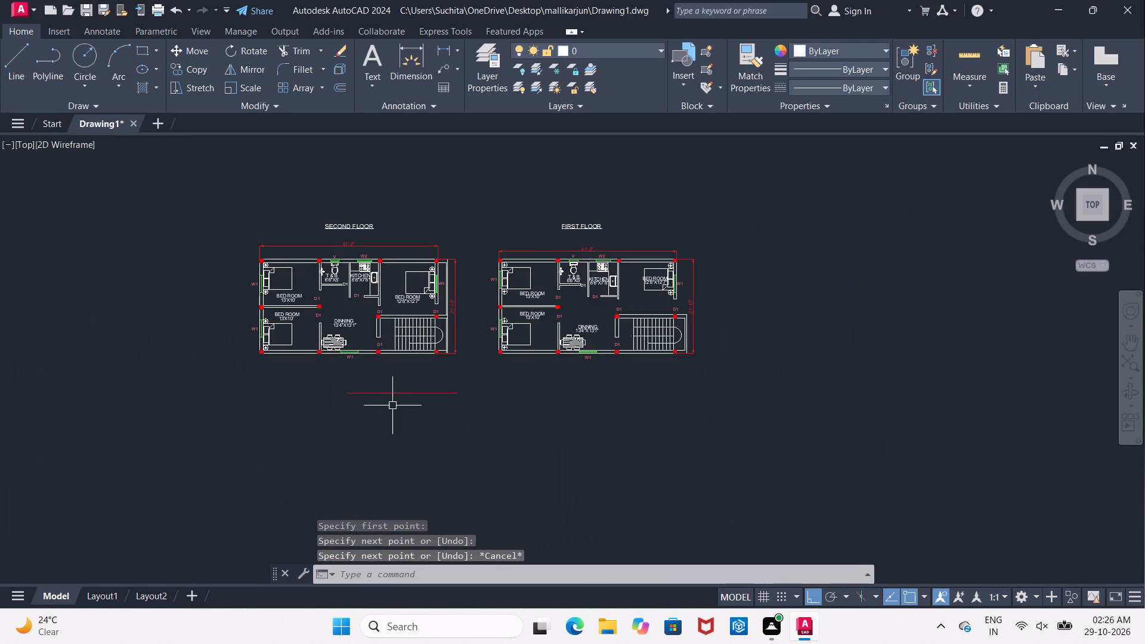
left_click(397, 395)
key("Delete")
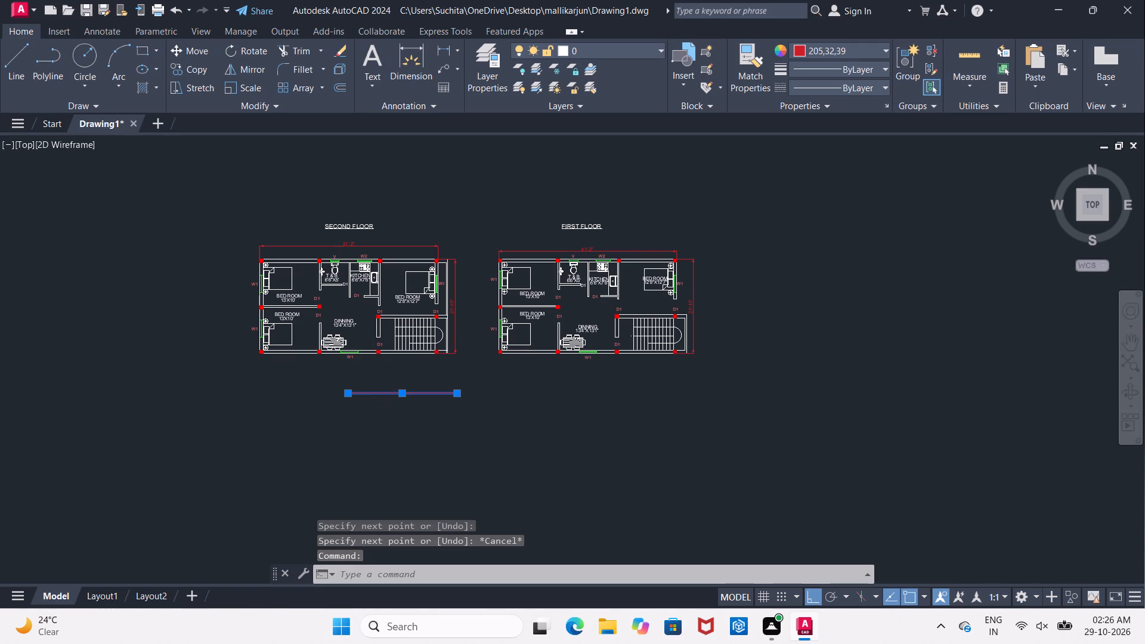
Draw a rectangular border enclosing both floor plans together with their dimensions and titles.
middle_click_drag(471, 265, 476, 272)
left_click(138, 46)
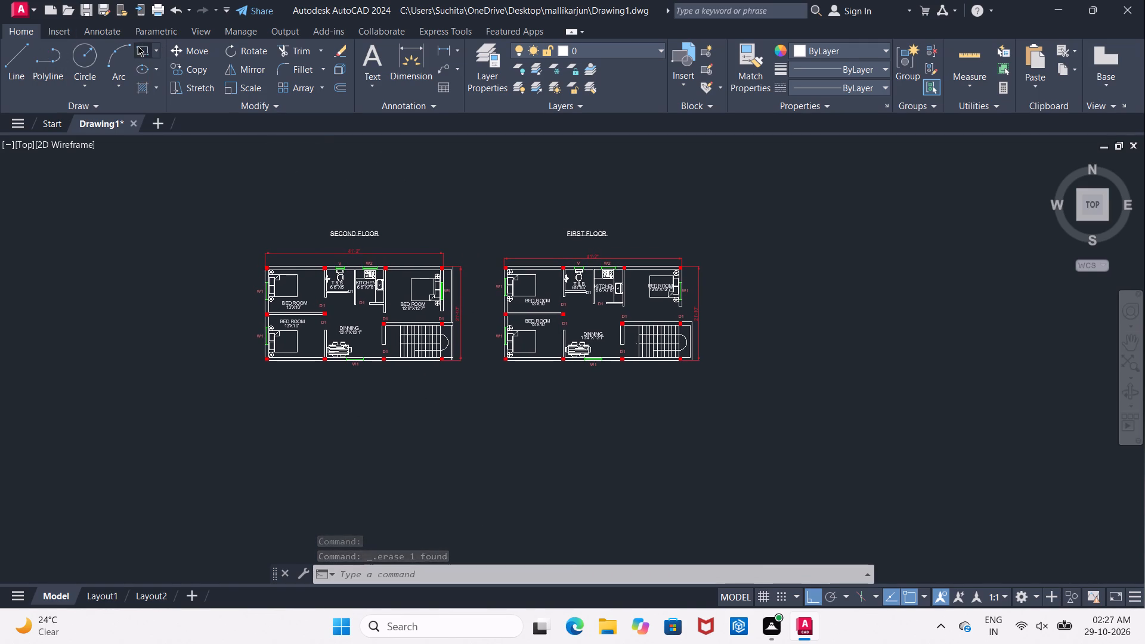
left_click(248, 224)
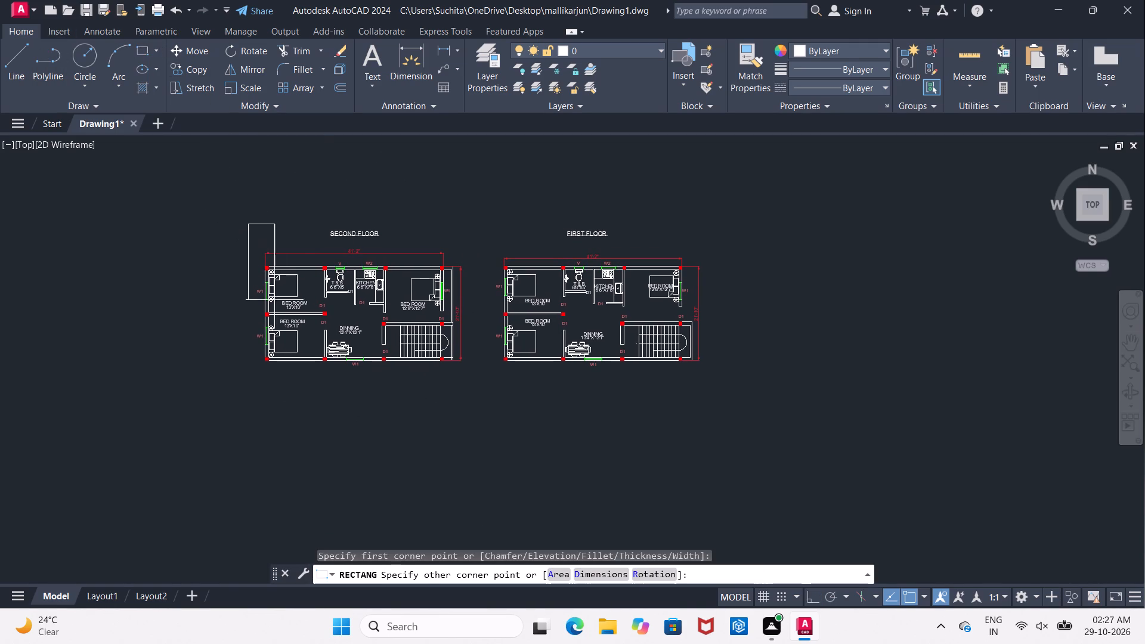
left_click(711, 379)
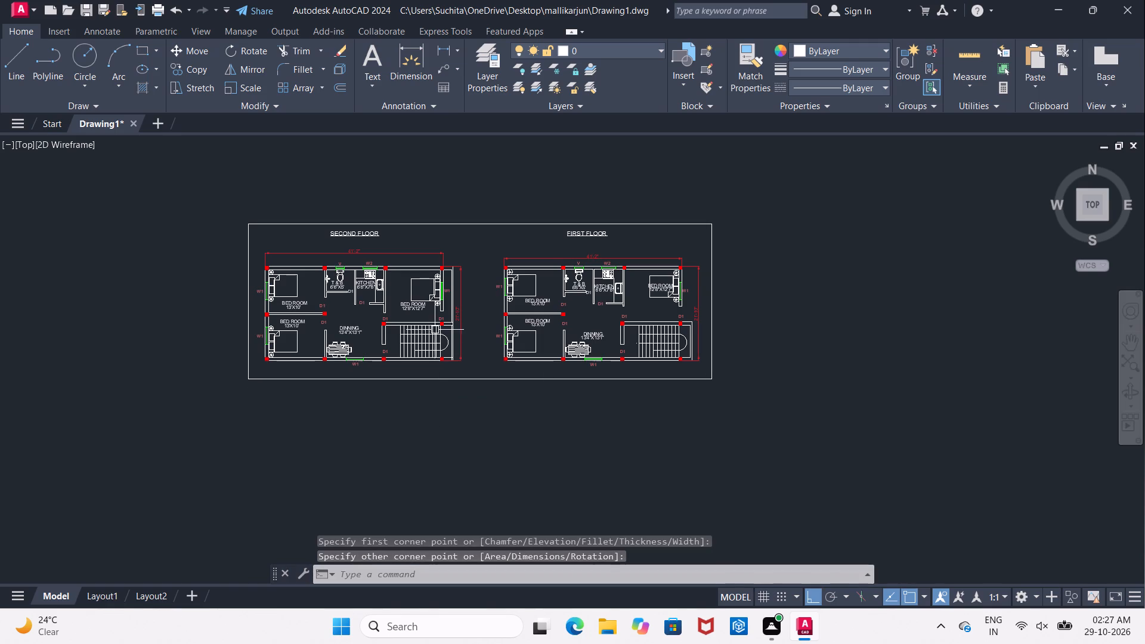
Copy the 12'8"X12'7" bedroom's BED ROOM label from the SECOND FLOOR plan about 14' horizontally into the gap between the plans.
scroll(441, 301, "up", 4)
scroll(463, 292, "down", 2)
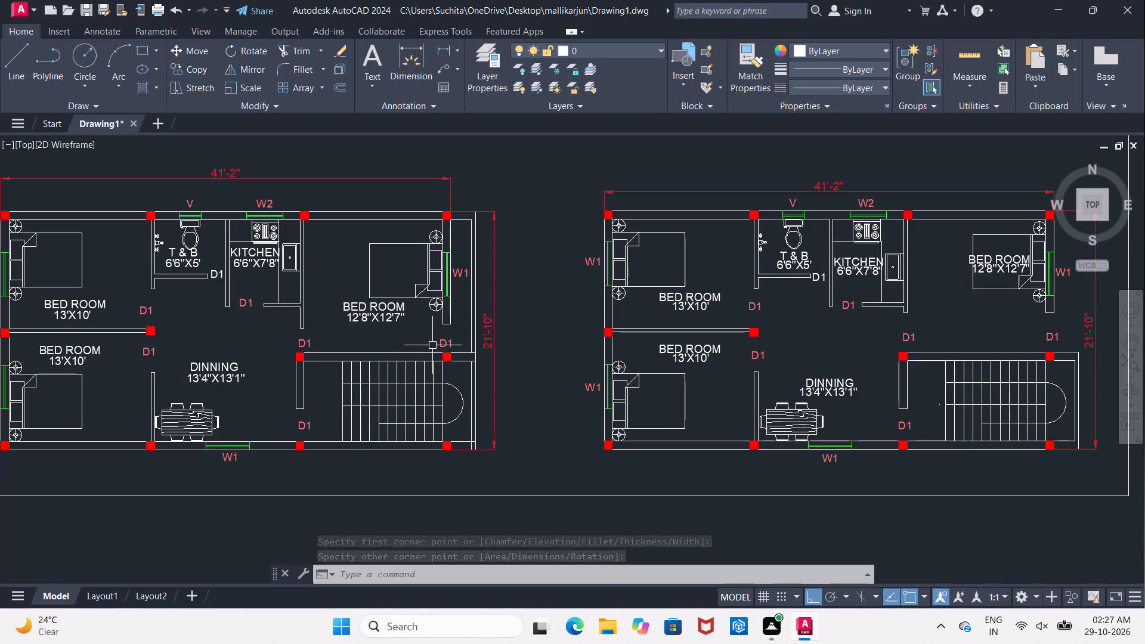
left_click(385, 309)
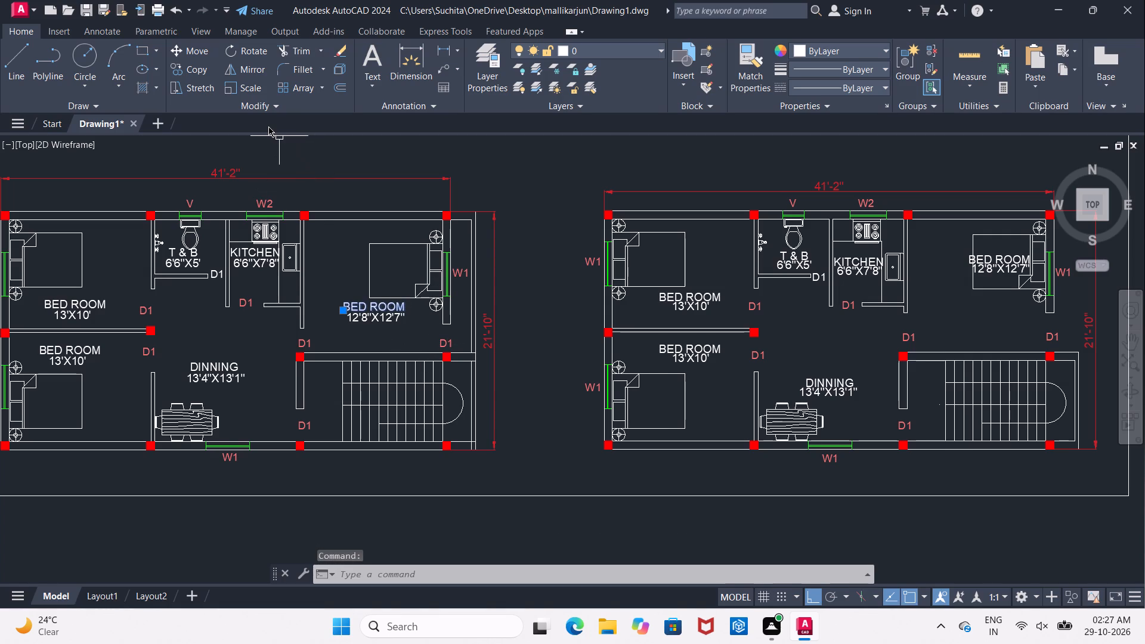
left_click(194, 74)
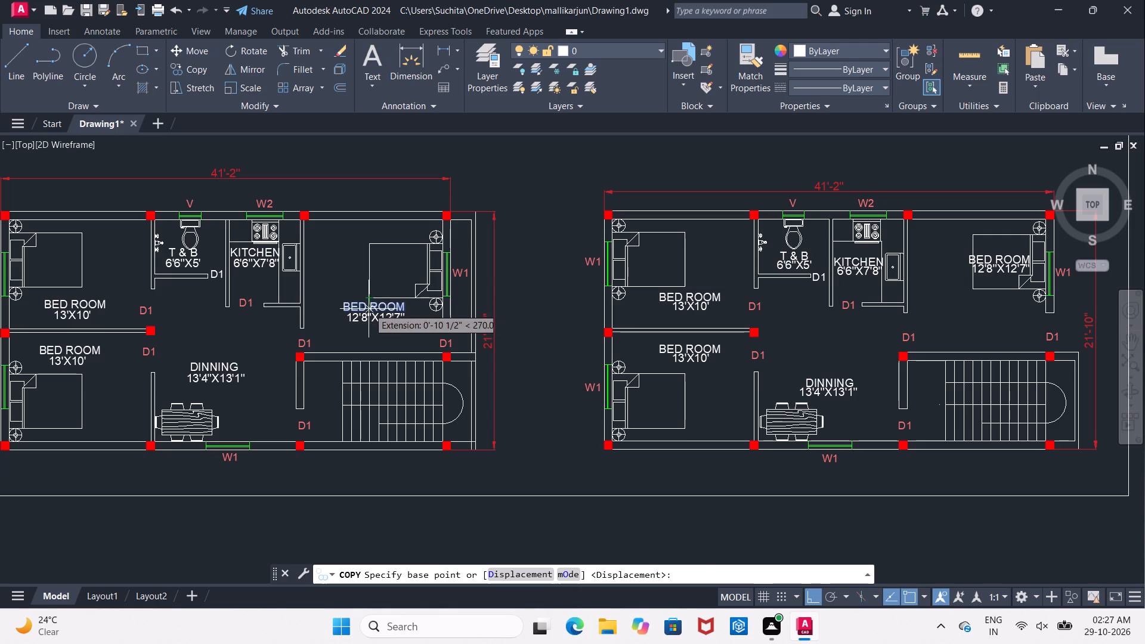
left_click(369, 309)
scroll(451, 333, "up", 2)
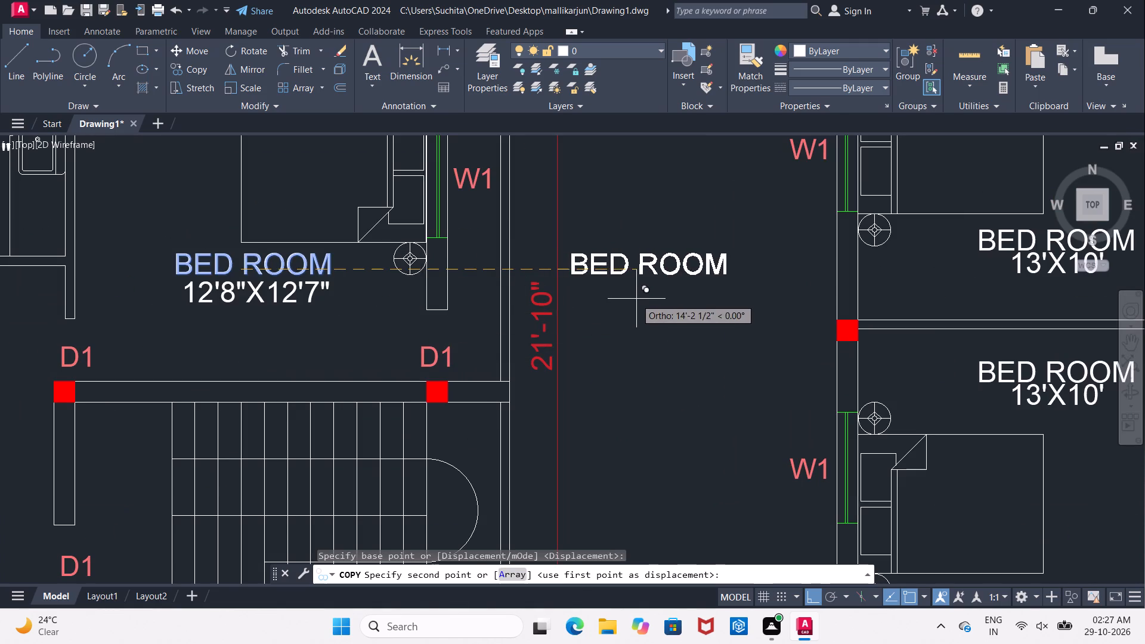
left_click(641, 299)
key("Escape")
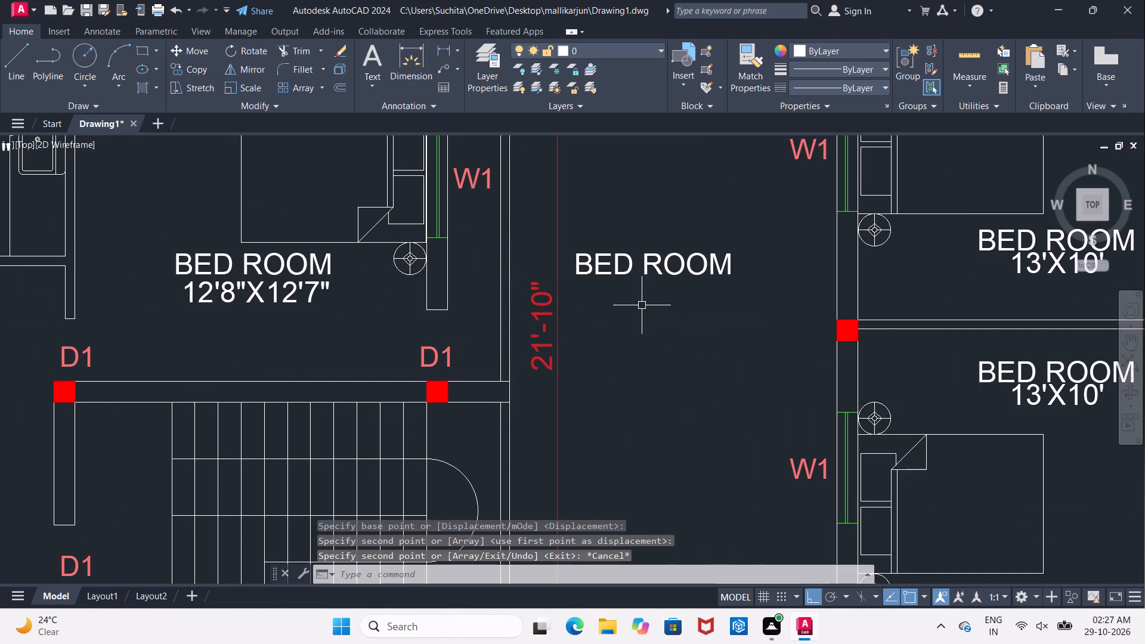
Change the copied BED ROOM label in the gap between the plans to read BALCONY.
scroll(639, 283, "up", 2)
middle_click_drag(636, 290, 462, 366)
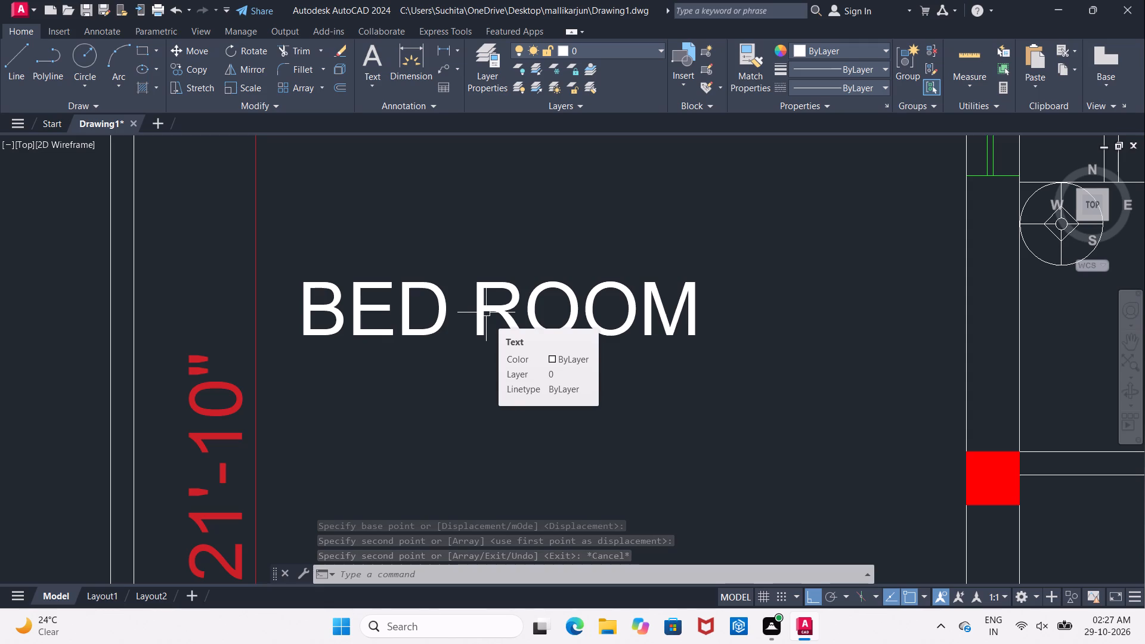
left_click(486, 312)
right_click(486, 312)
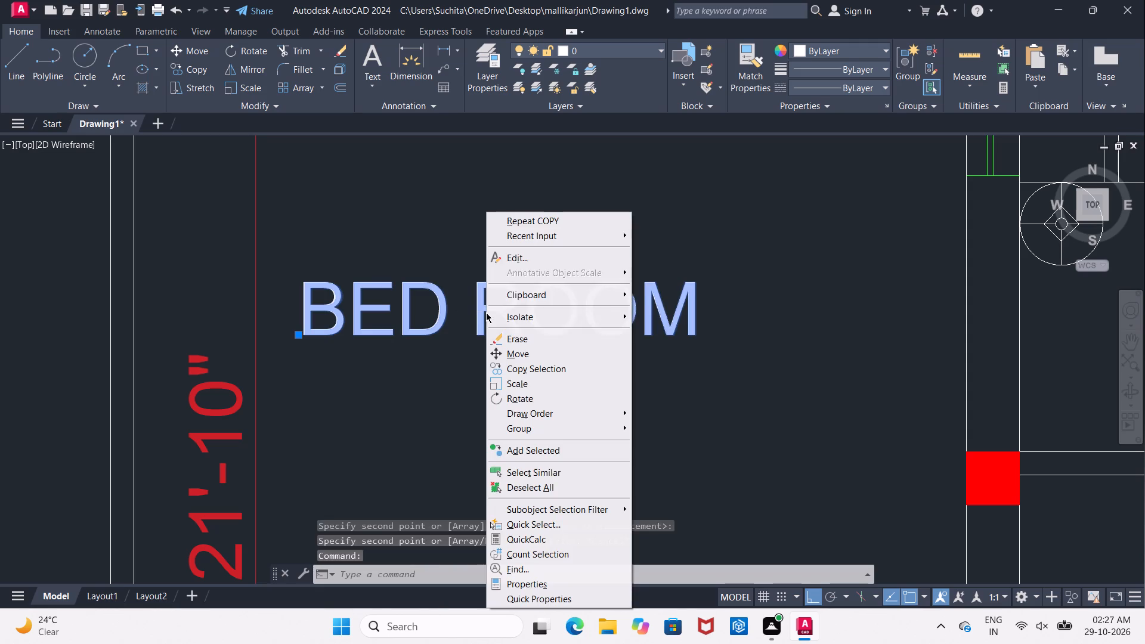
left_click(513, 264)
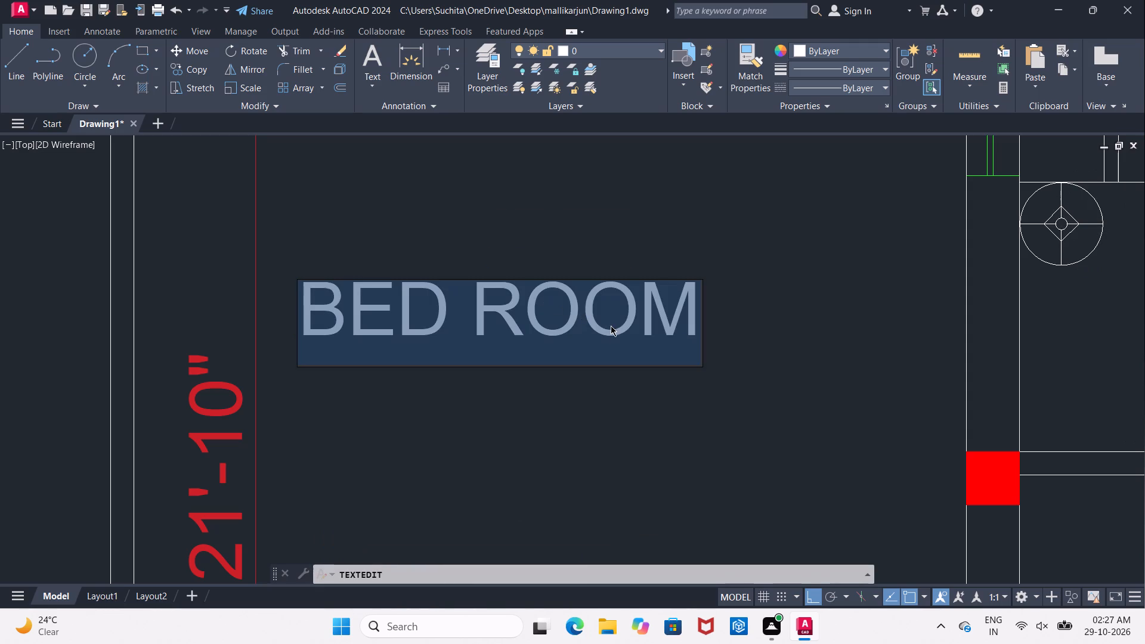
left_click(671, 329)
key("BackSpace")
key("BackSpace")
key("BackSpace")
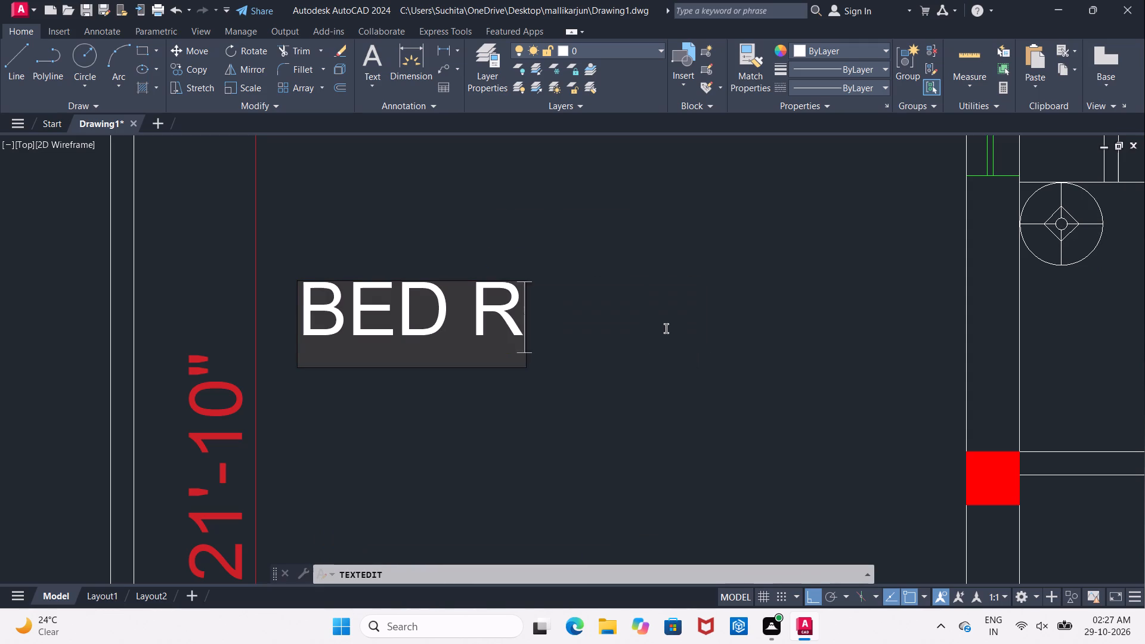
key("BackSpace")
key("BackSpace")
key("BackSpace")
key("BackSpace")
key("a")
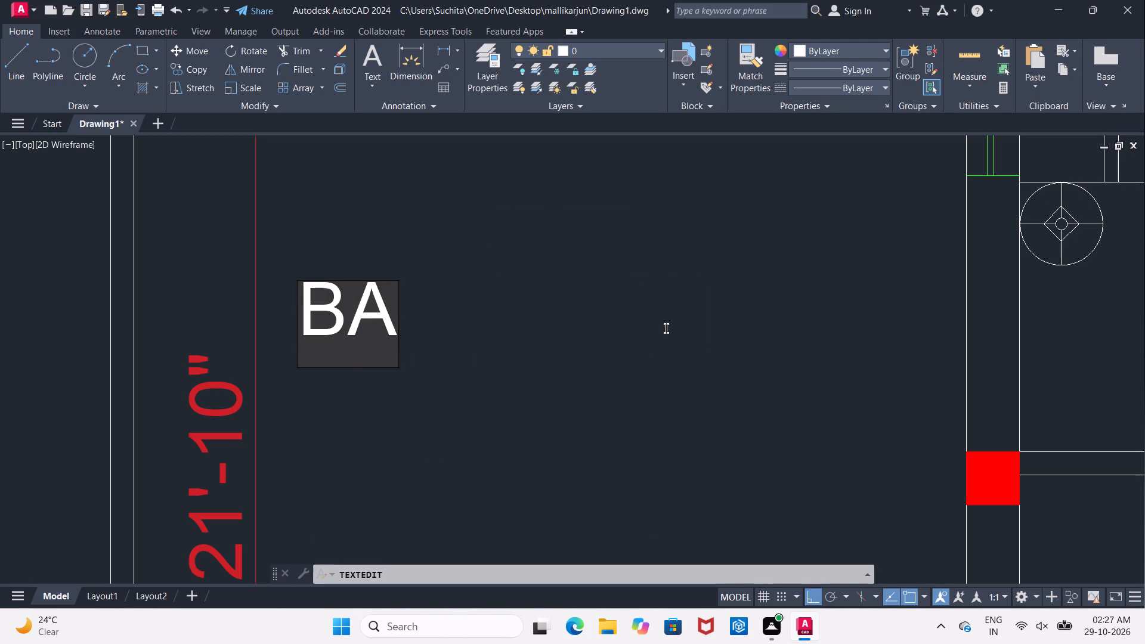
type("LCONY")
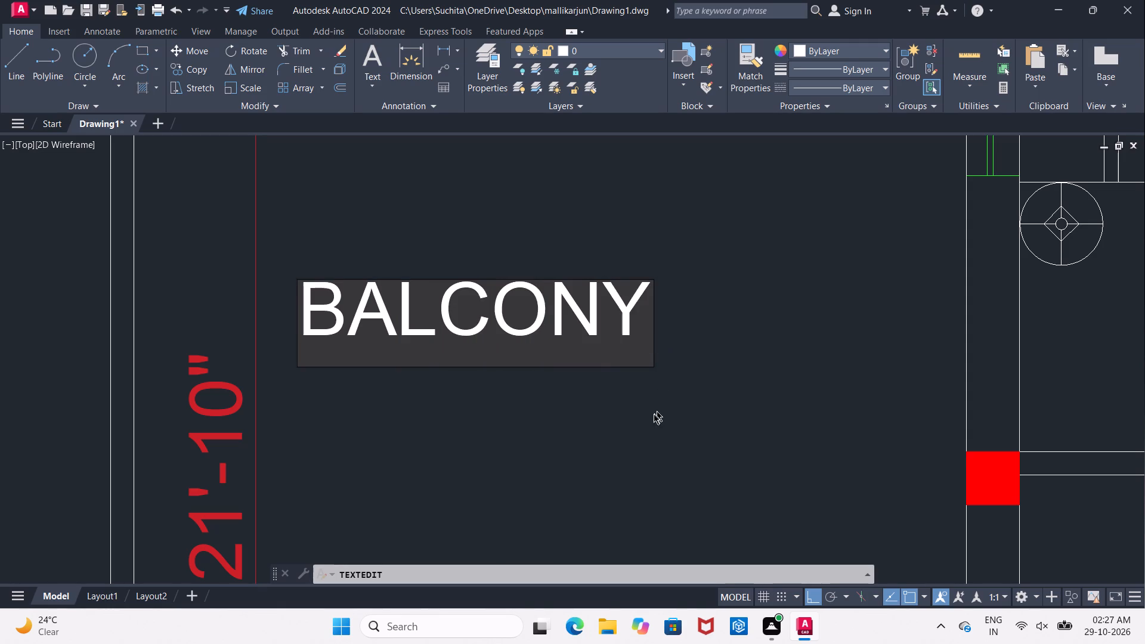
left_click(621, 441)
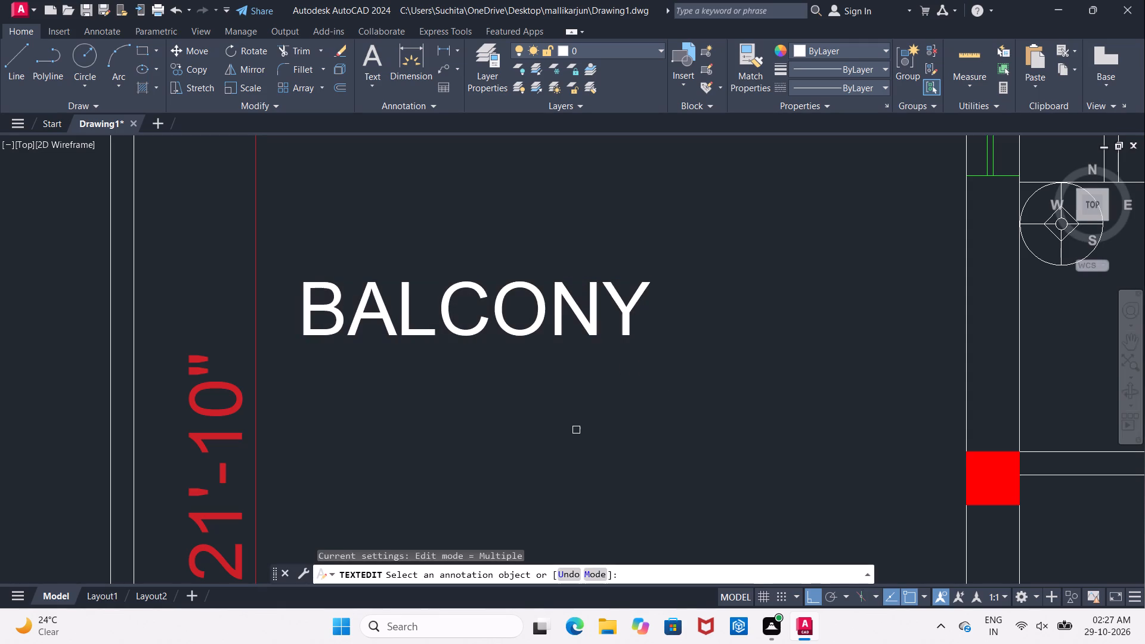
key("Escape")
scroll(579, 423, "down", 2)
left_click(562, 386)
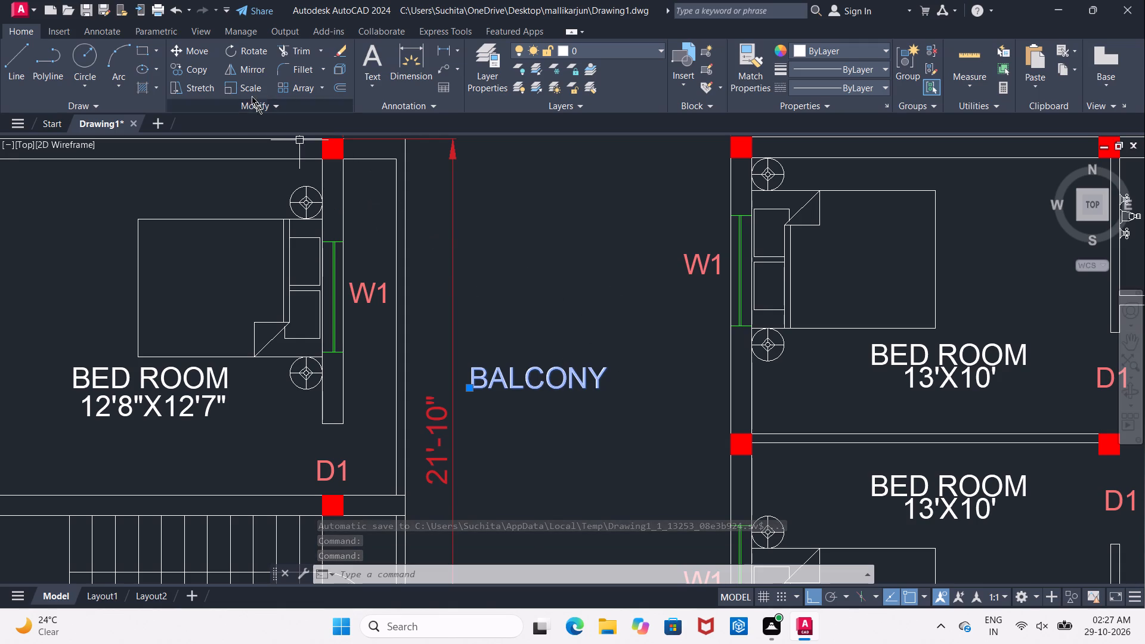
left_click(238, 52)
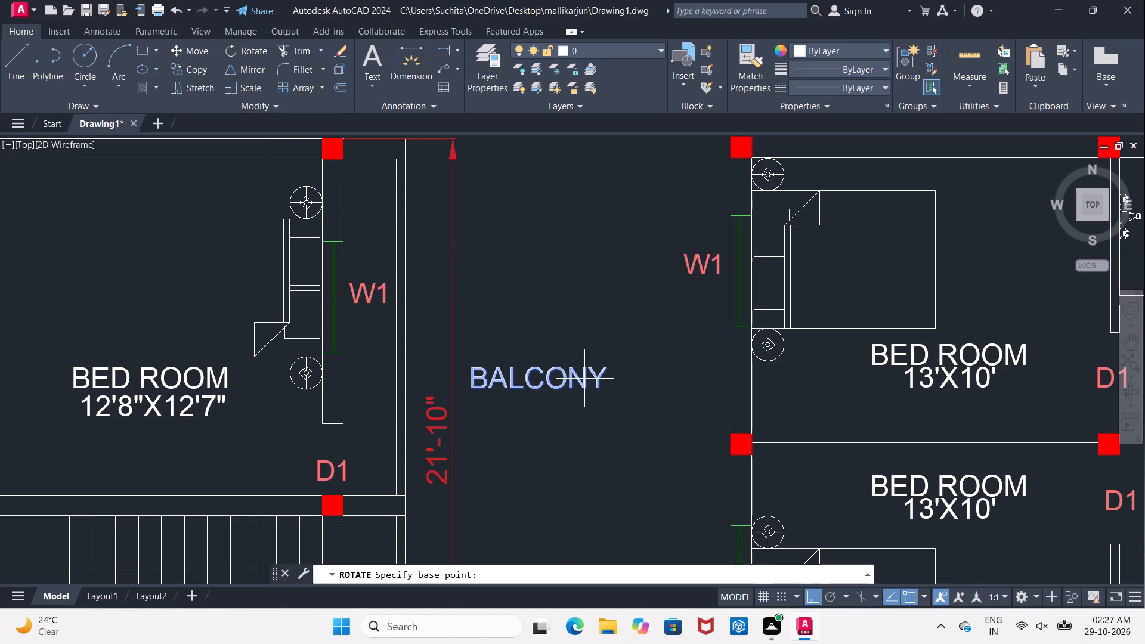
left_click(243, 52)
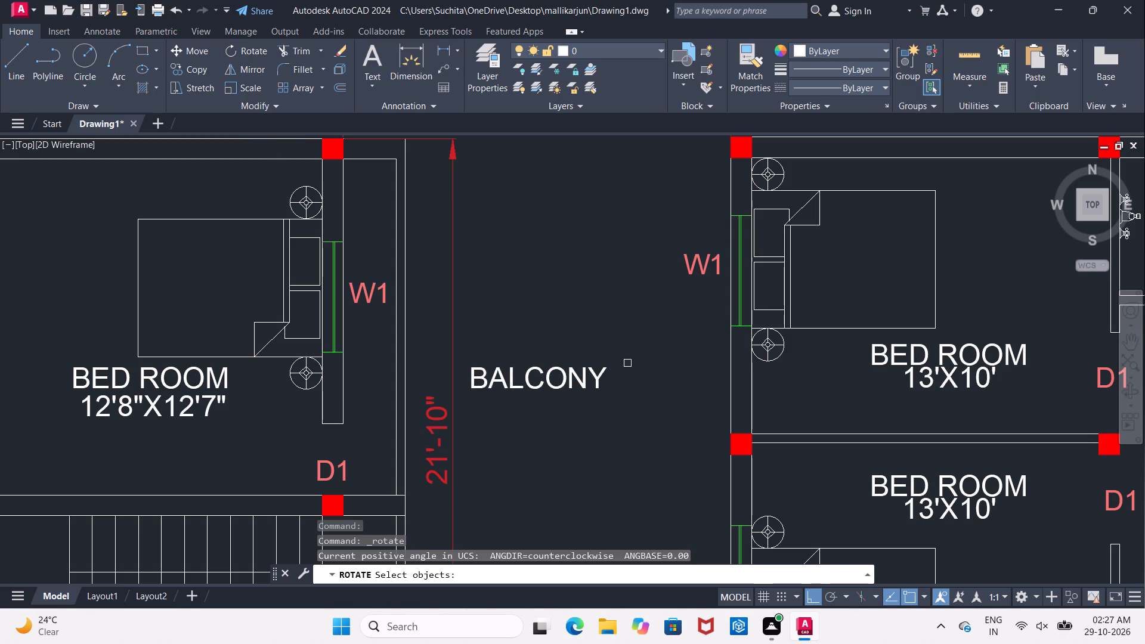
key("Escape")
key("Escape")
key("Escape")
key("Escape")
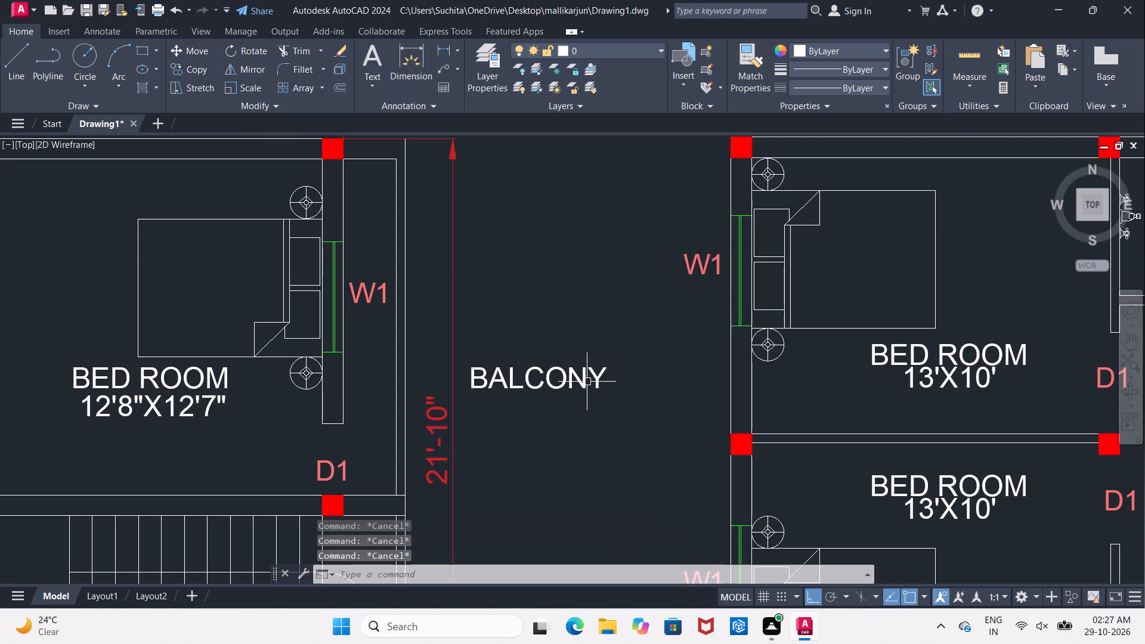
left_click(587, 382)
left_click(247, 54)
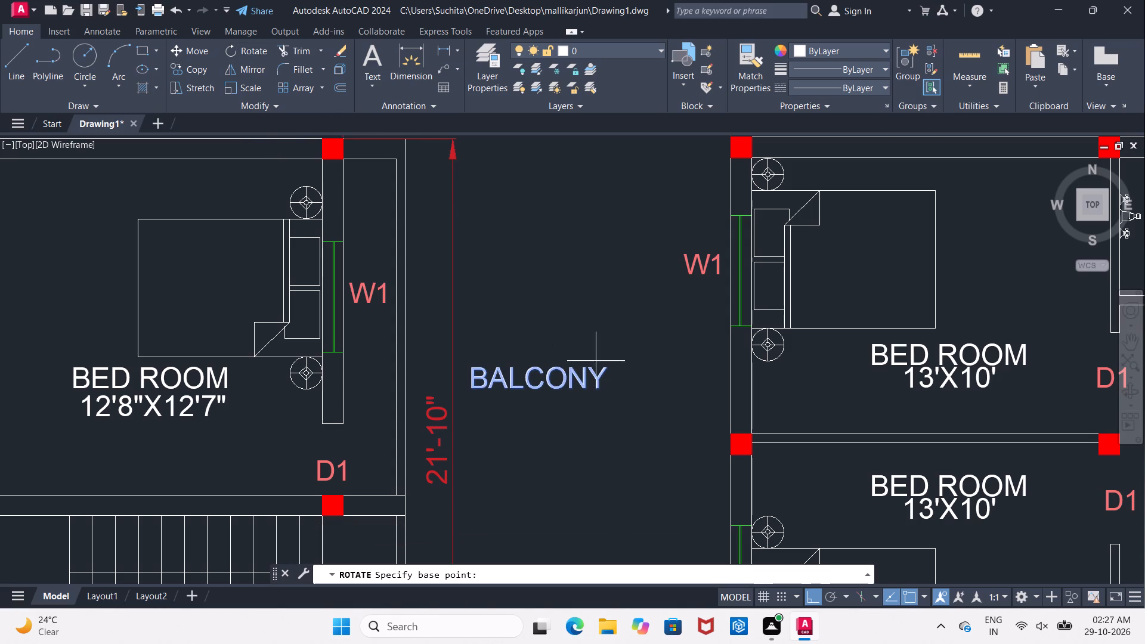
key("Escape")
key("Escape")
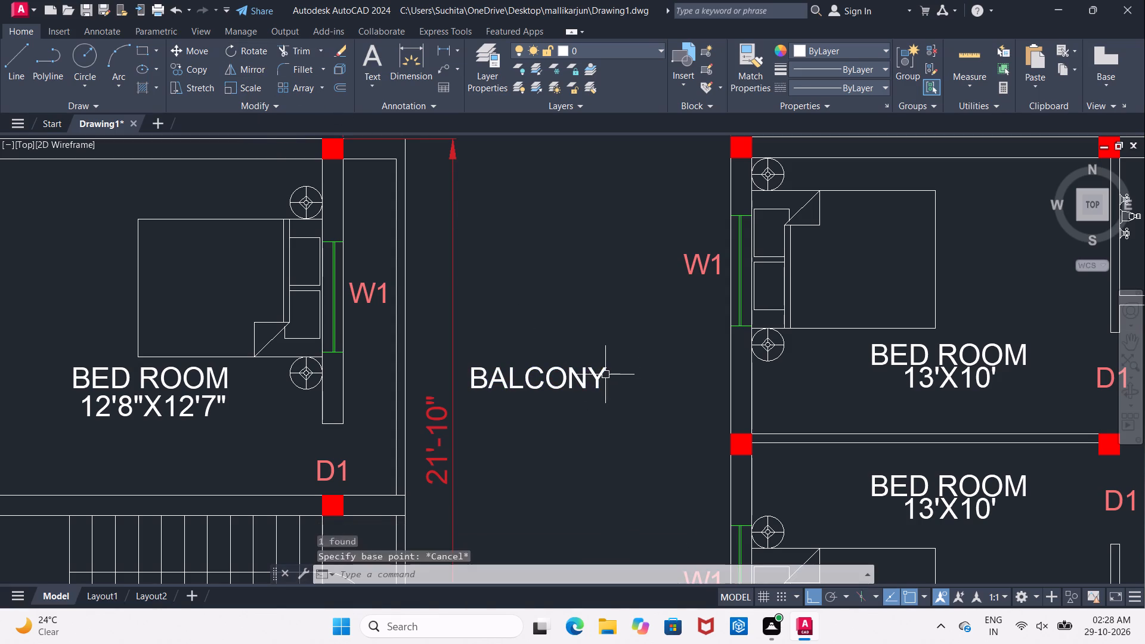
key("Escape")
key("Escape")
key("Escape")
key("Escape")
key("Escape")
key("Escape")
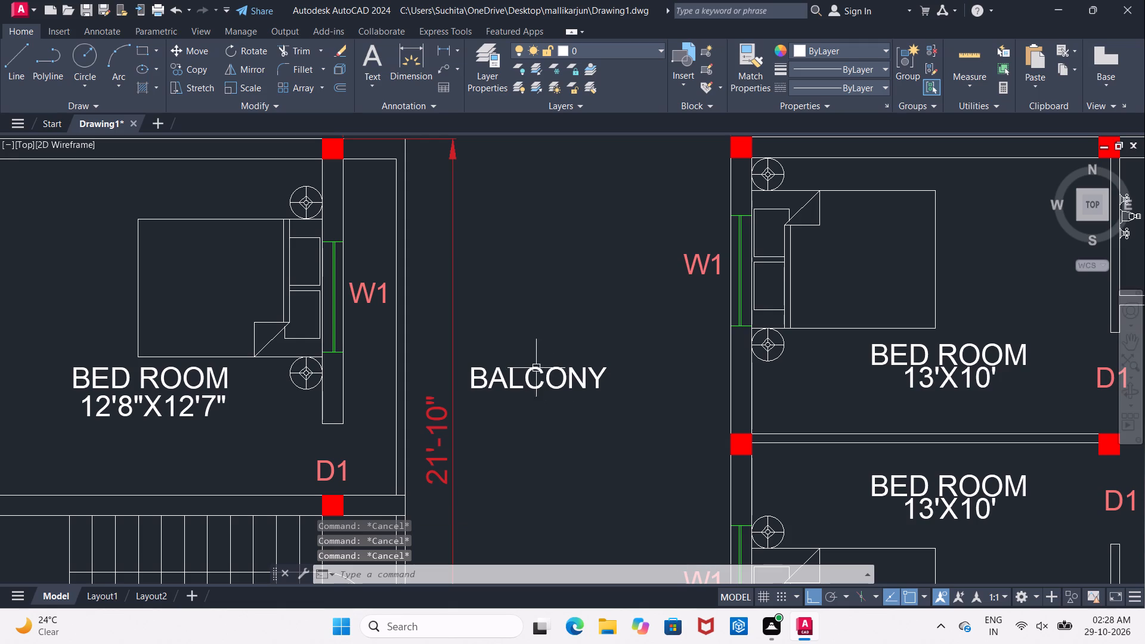
Rotate the BALCONY label 90° counterclockwise so it reads vertically from bottom to top.
left_click(511, 386)
left_click(236, 49)
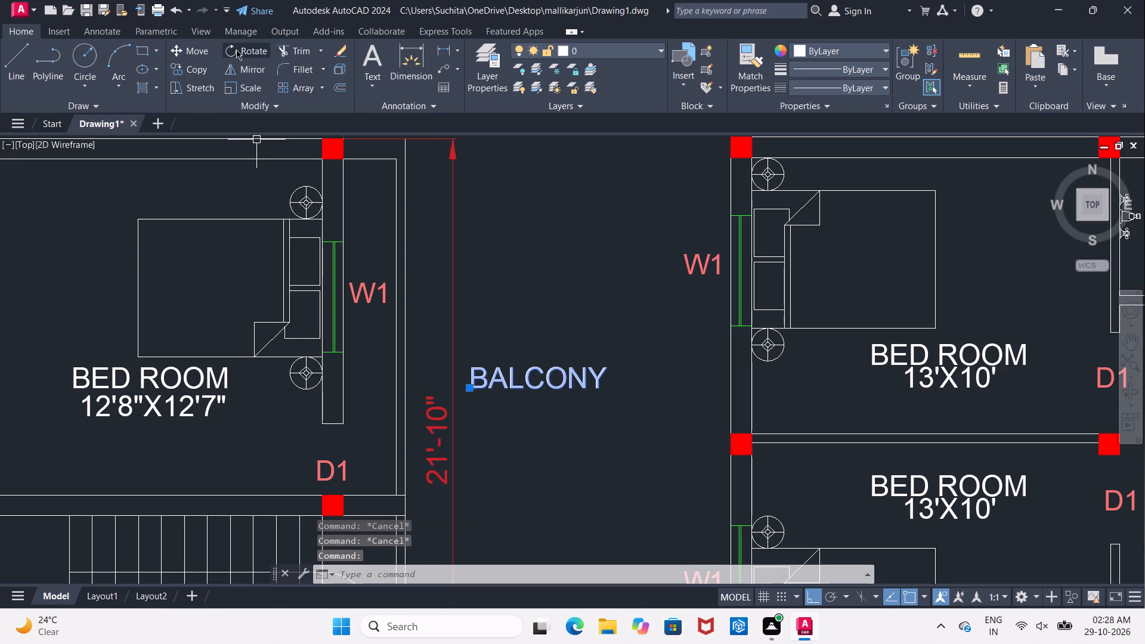
left_click(574, 376)
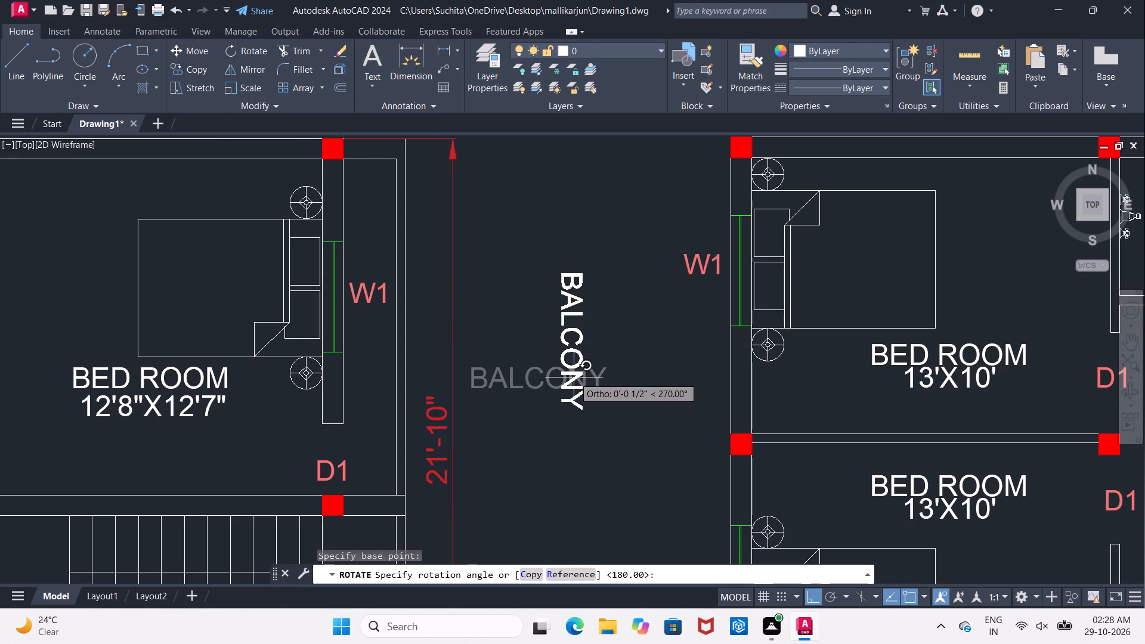
left_click(597, 304)
Move the BALCONY label, with Ortho off, into the narrow strip beside the 12'8"X12'7" bedroom of the SECOND FLOOR plan.
left_click(543, 333)
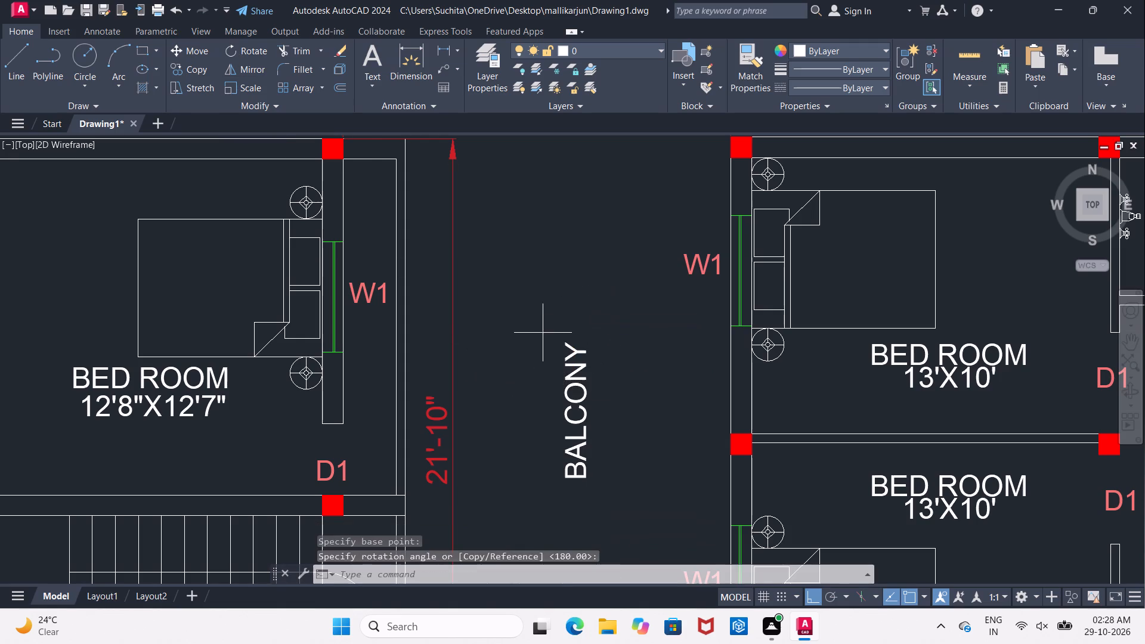
left_click(617, 493)
middle_click_drag(615, 455, 485, 345)
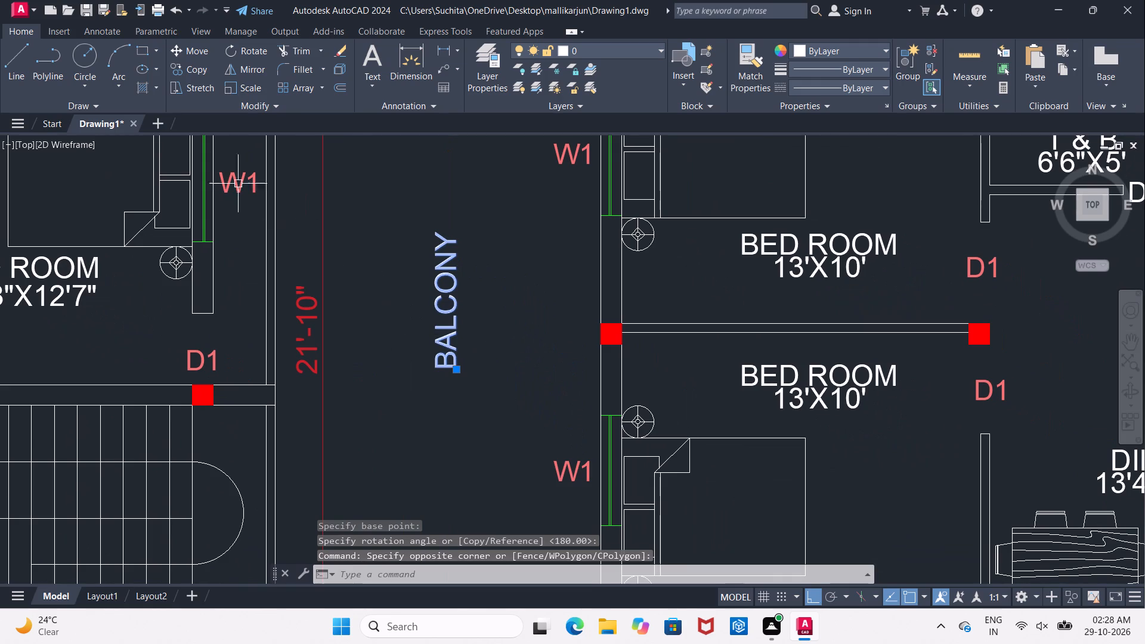
left_click(199, 52)
left_click(450, 351)
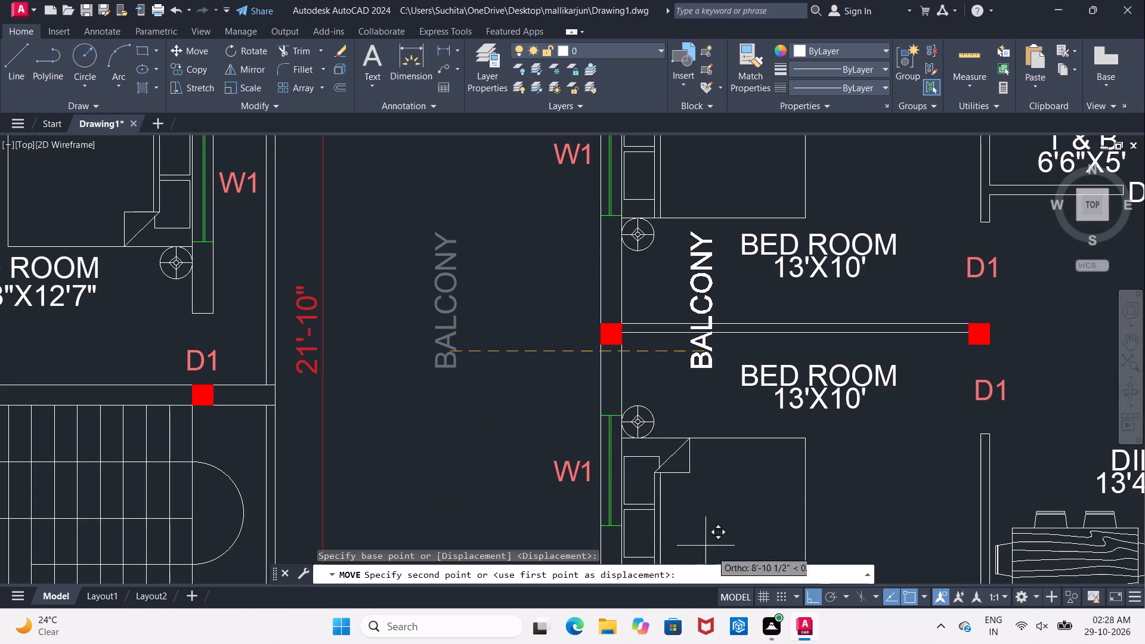
left_click(811, 595)
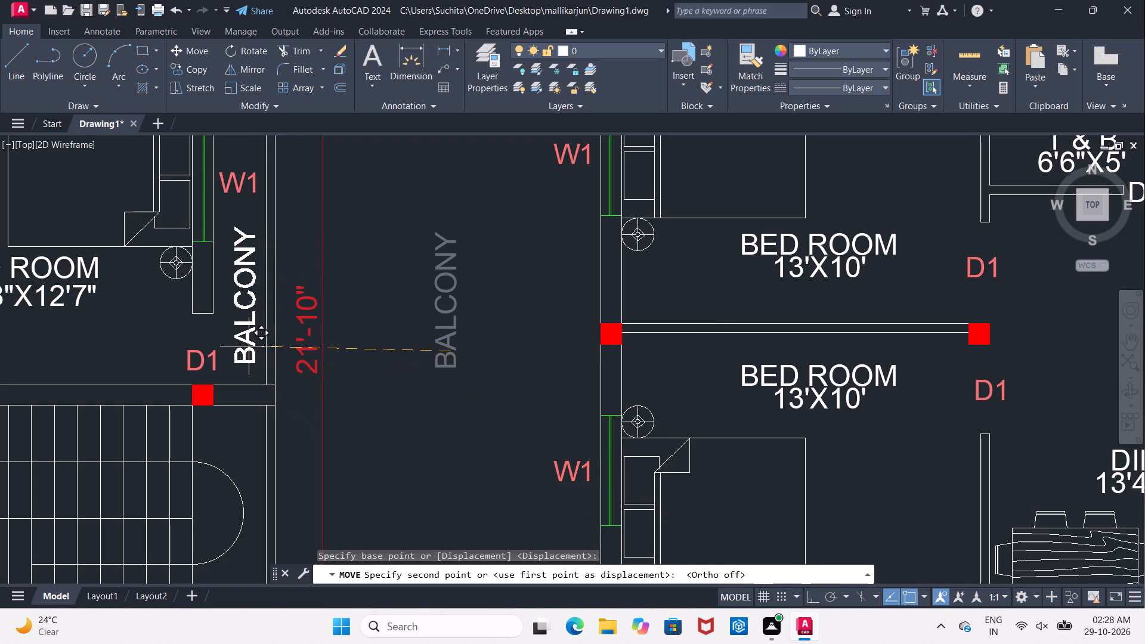
left_click(247, 326)
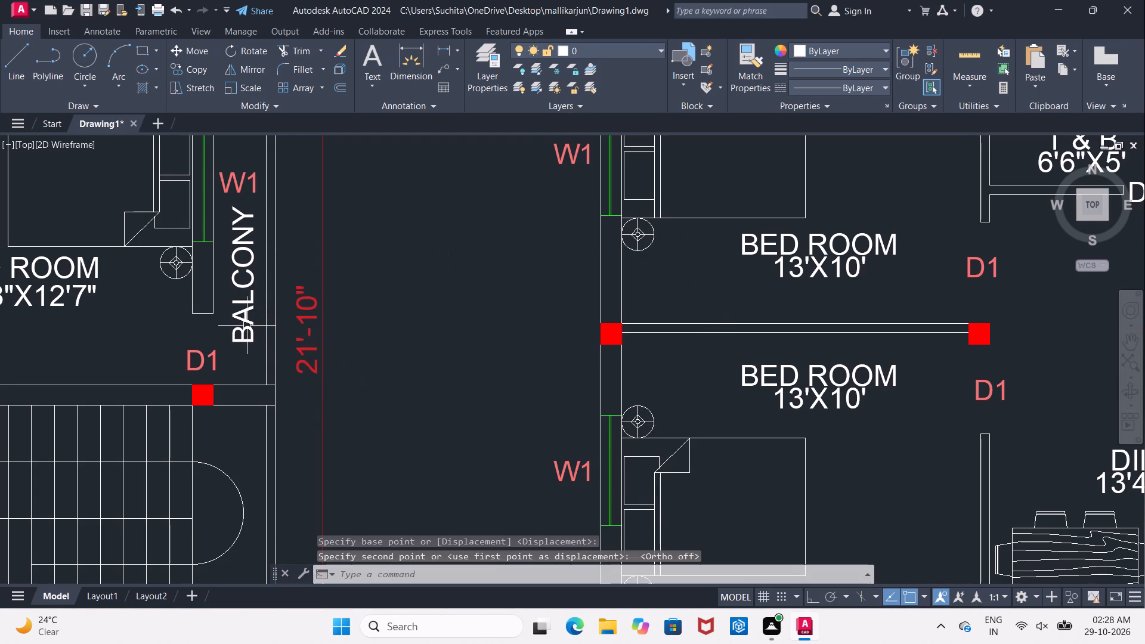
Move the FIRST FLOOR plan's BED ROOM and 12'8"X12'7" texts off the bed into the clear space just below it.
scroll(247, 326, "down", 1)
middle_click_drag(315, 341, 399, 376)
scroll(399, 376, "down", 1)
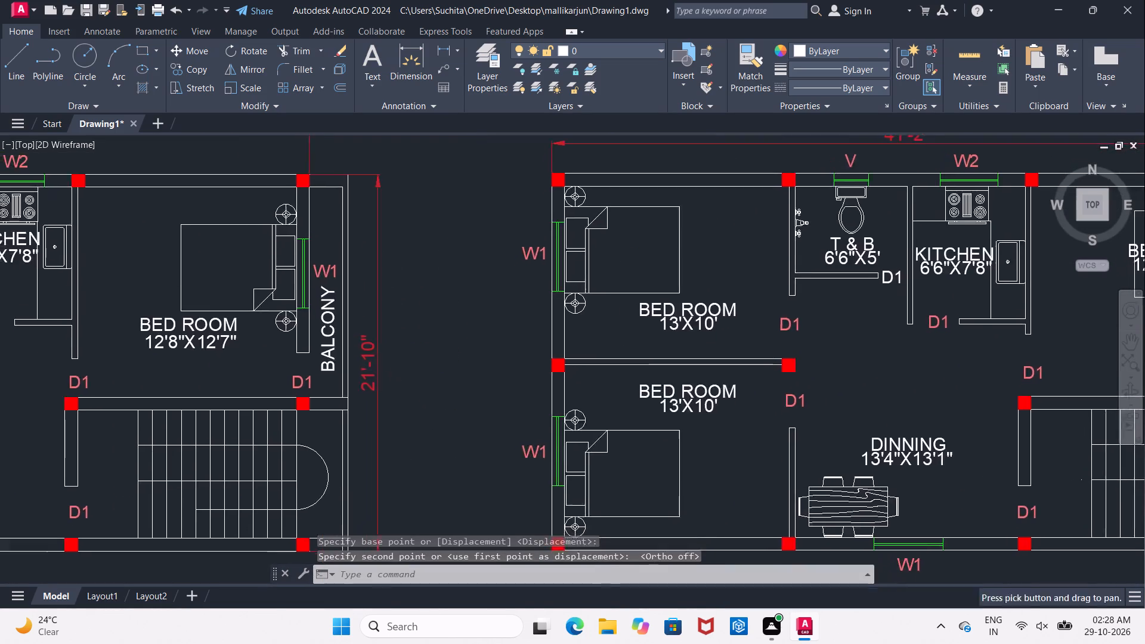
scroll(399, 376, "down", 1)
middle_click_drag(403, 370, 400, 321)
key("Escape")
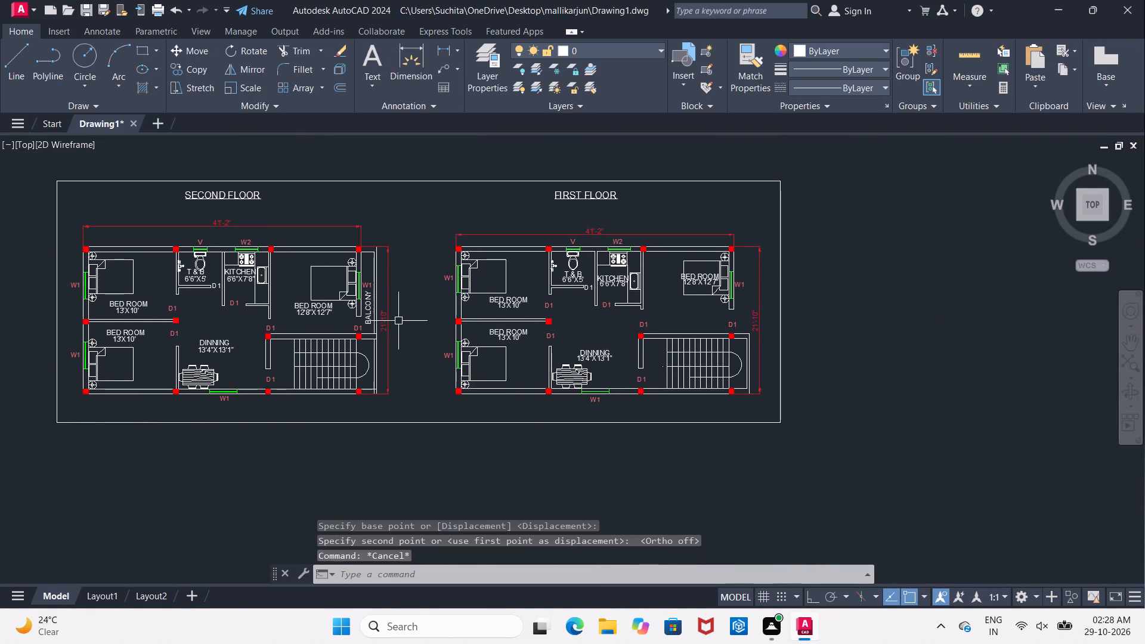
scroll(397, 321, "up", 1)
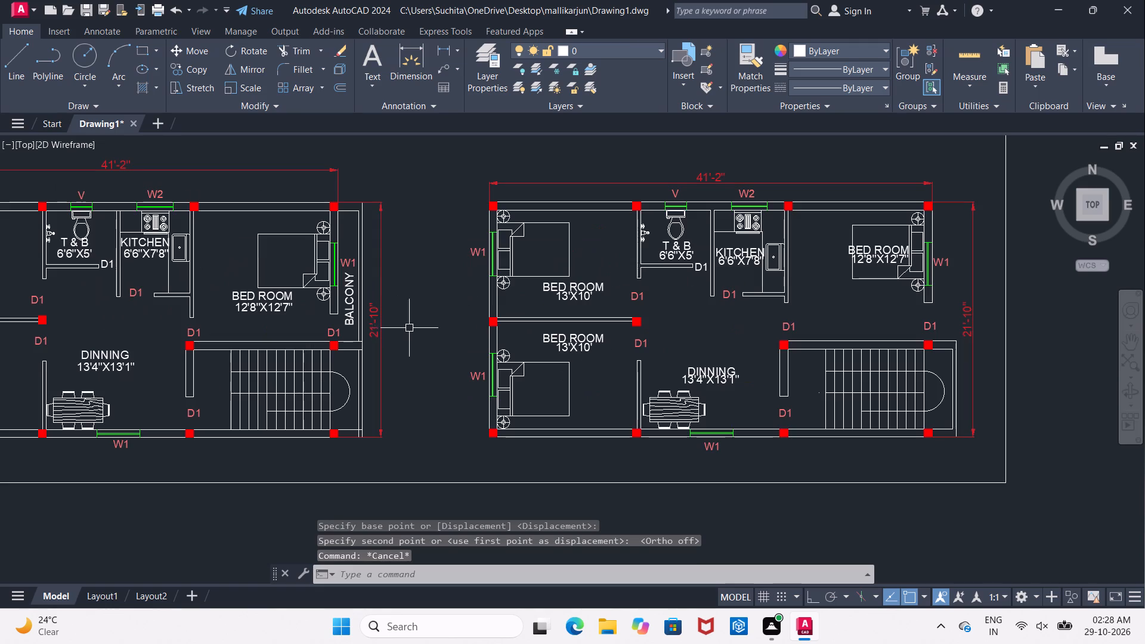
middle_click_drag(862, 286, 754, 287)
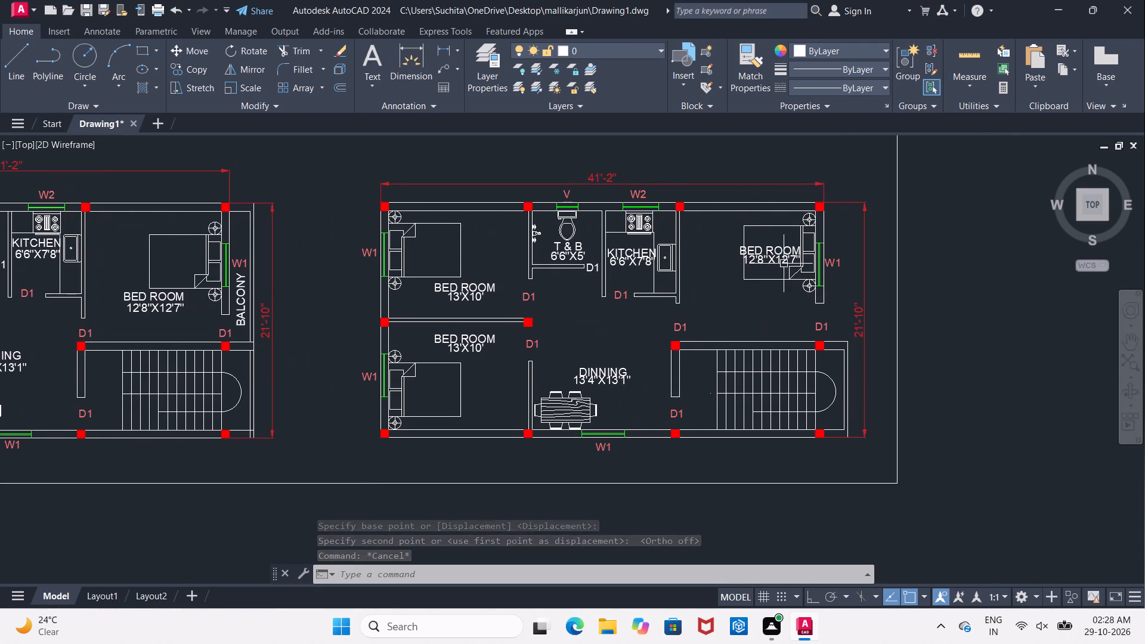
scroll(784, 264, "up", 1)
left_click(761, 241)
left_click(761, 251)
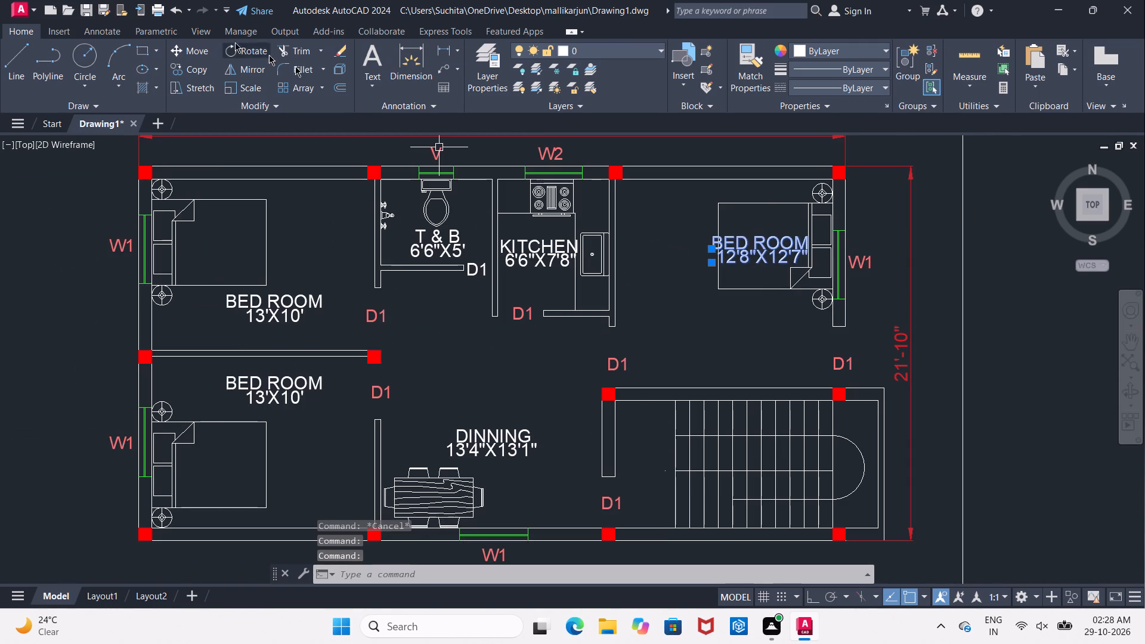
left_click(197, 45)
left_click(649, 211)
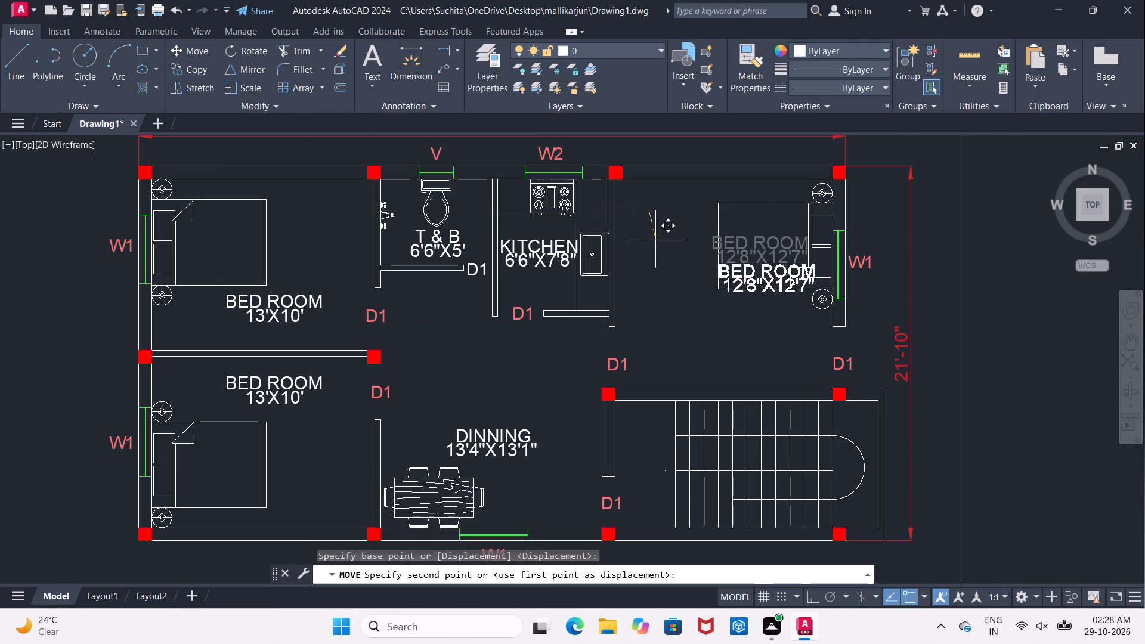
left_click(640, 284)
Save the drawing under the new name Drawing1 LOG ON in the mallikarjun folder.
scroll(646, 284, "down", 1)
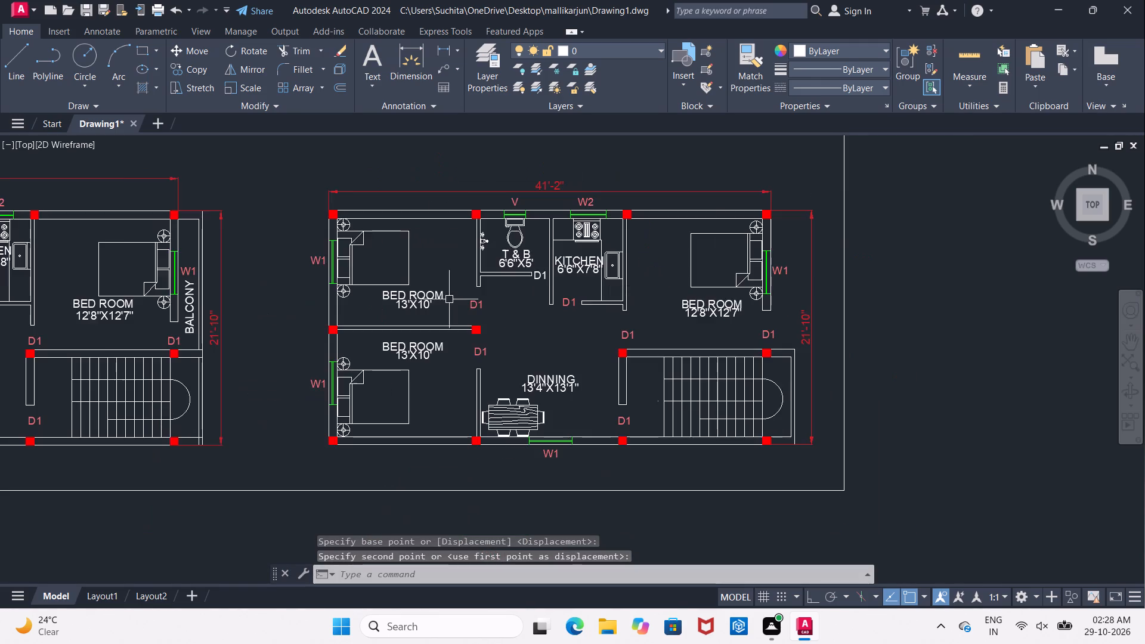
scroll(446, 297, "down", 1)
middle_click_drag(259, 315, 464, 289)
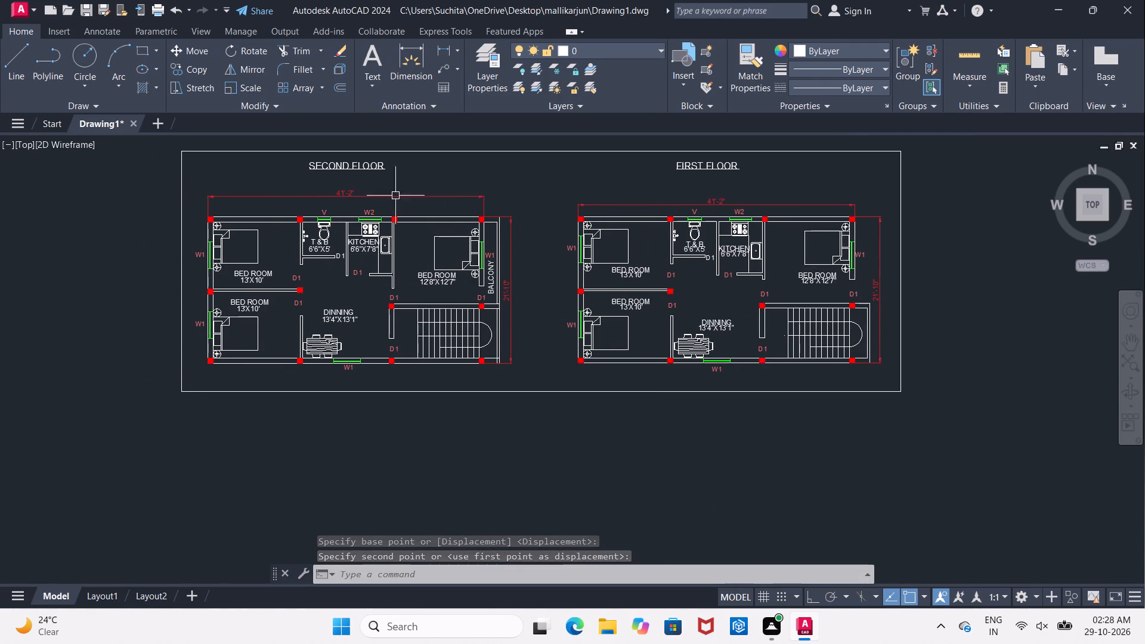
middle_click_drag(464, 199, 405, 227)
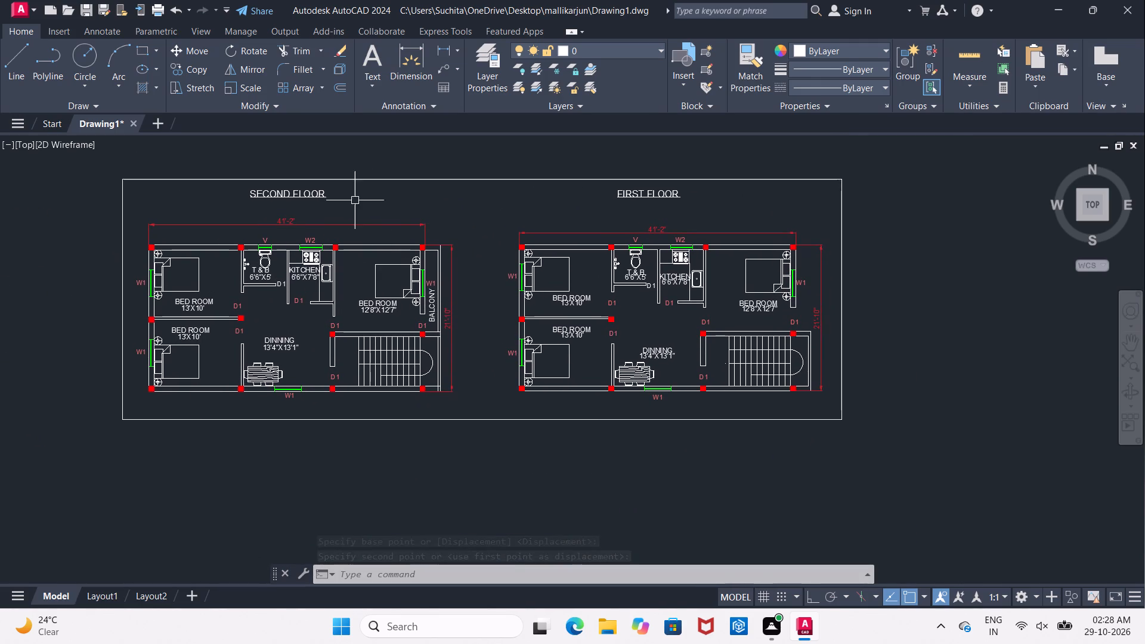
middle_click_drag(441, 212, 429, 215)
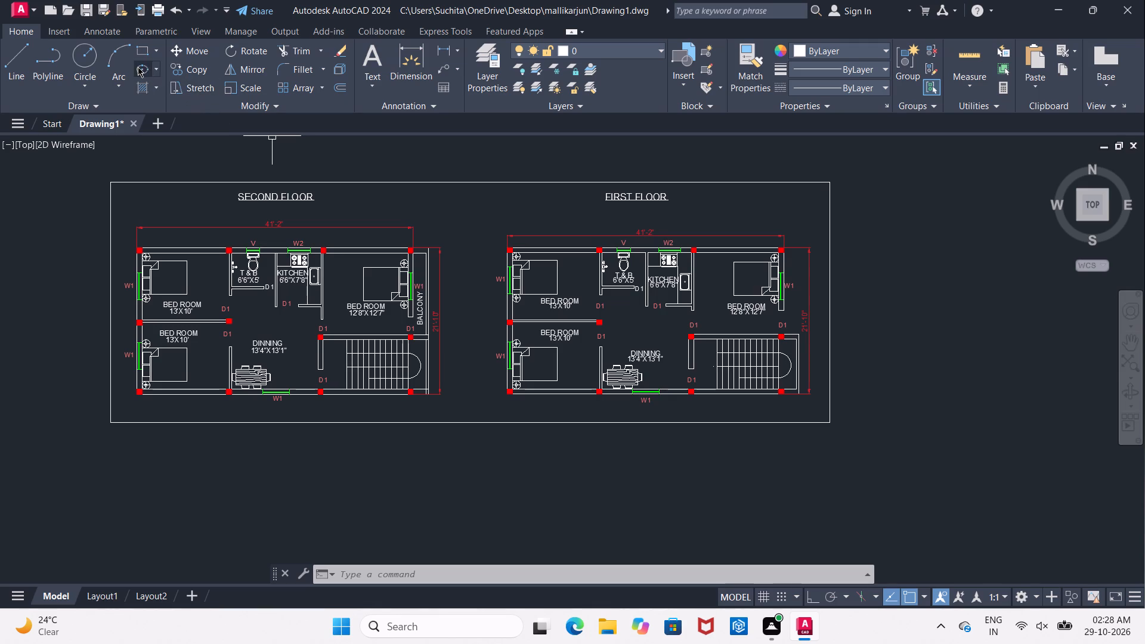
left_click(28, 12)
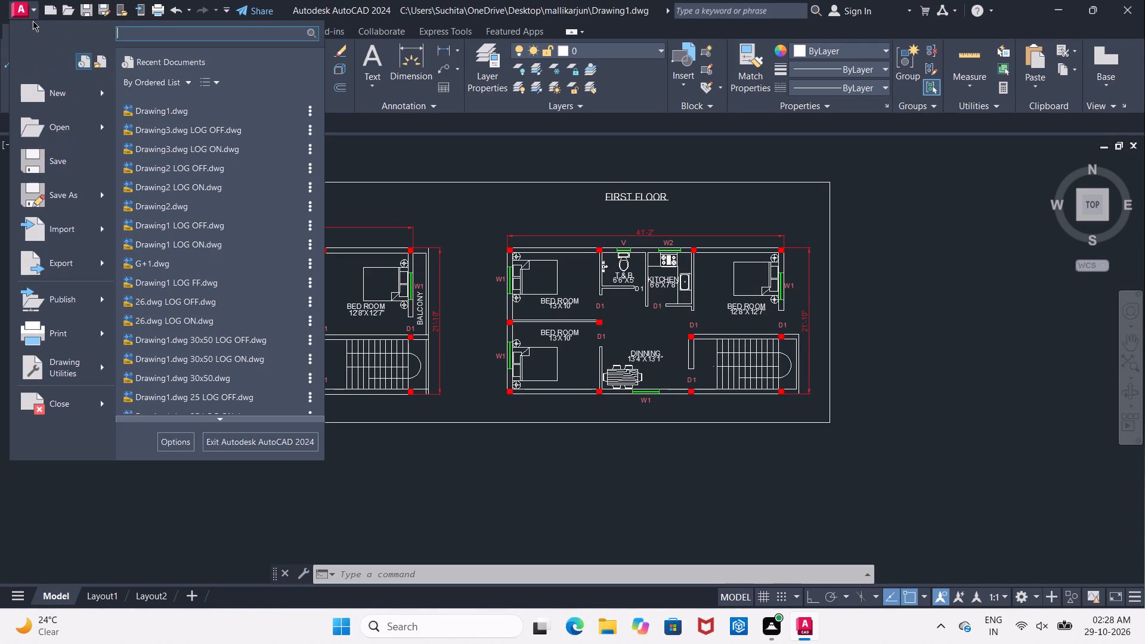
left_click(86, 205)
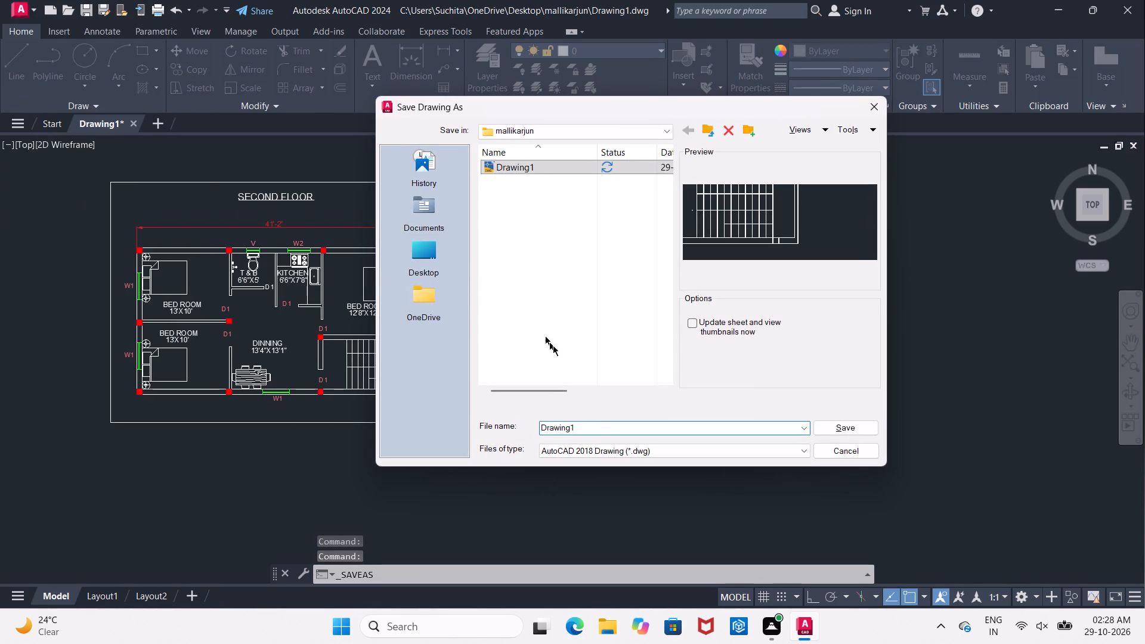
left_click(595, 426)
key("space")
type("LOG ON")
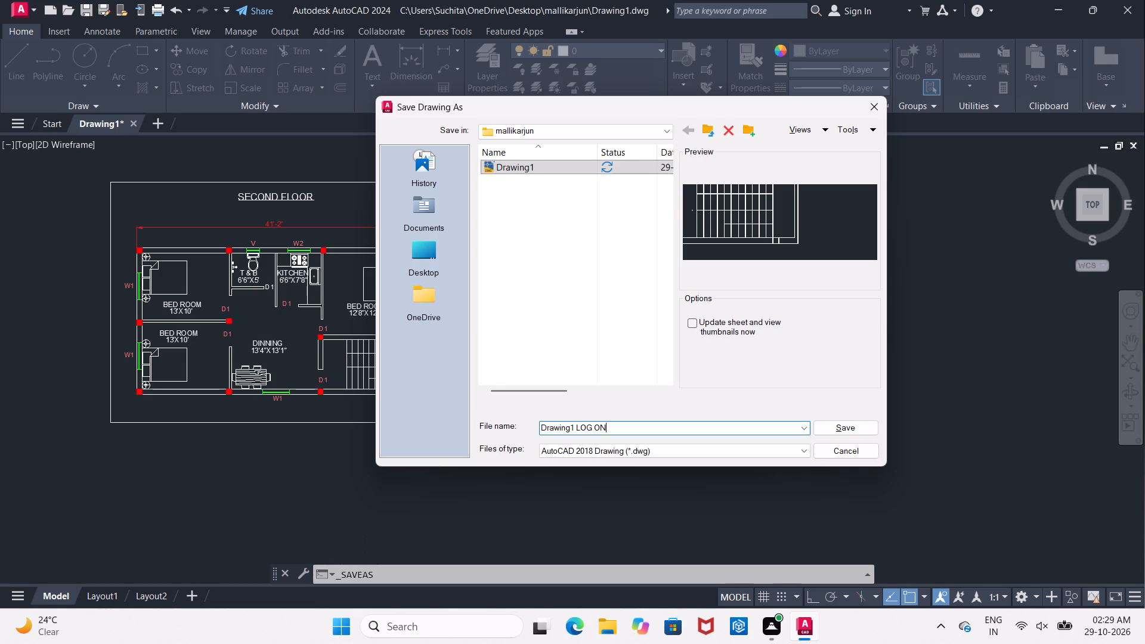
left_click(850, 426)
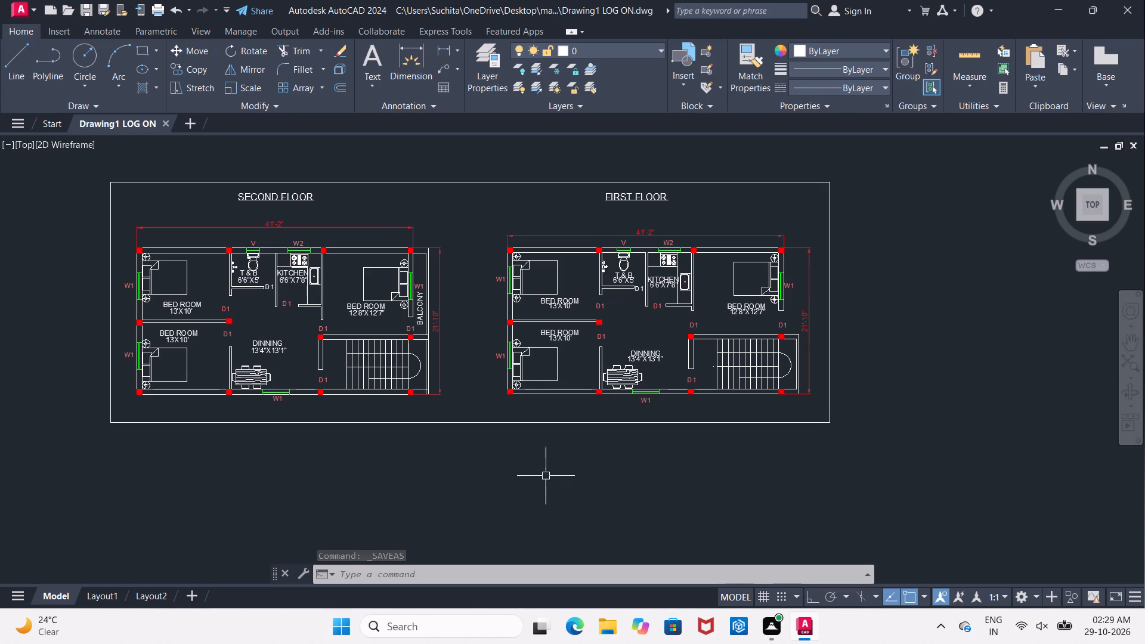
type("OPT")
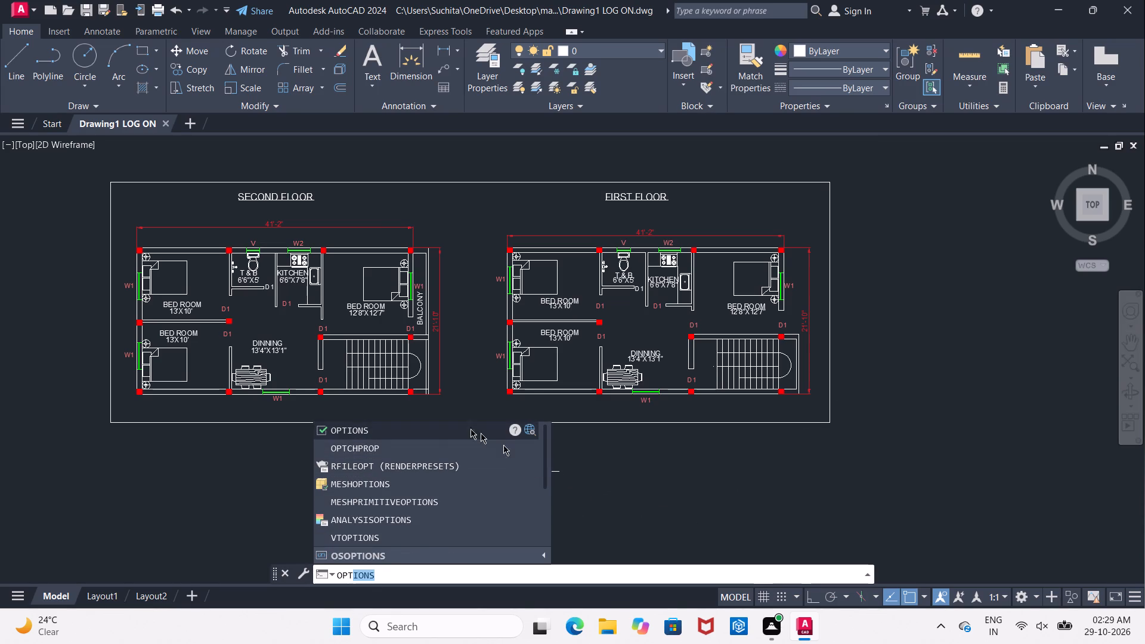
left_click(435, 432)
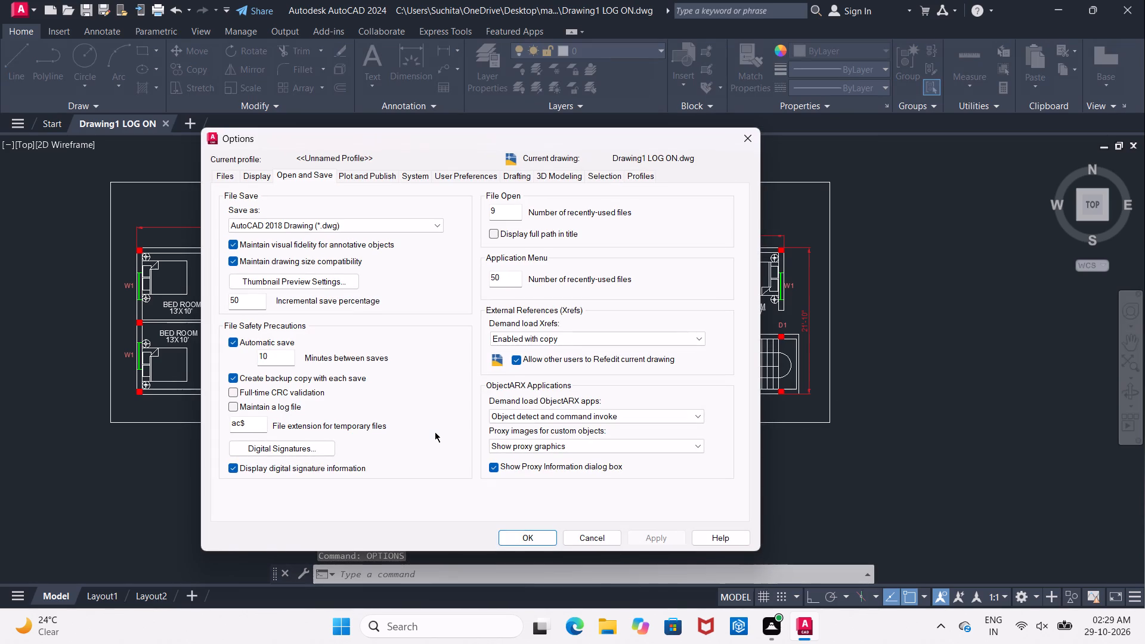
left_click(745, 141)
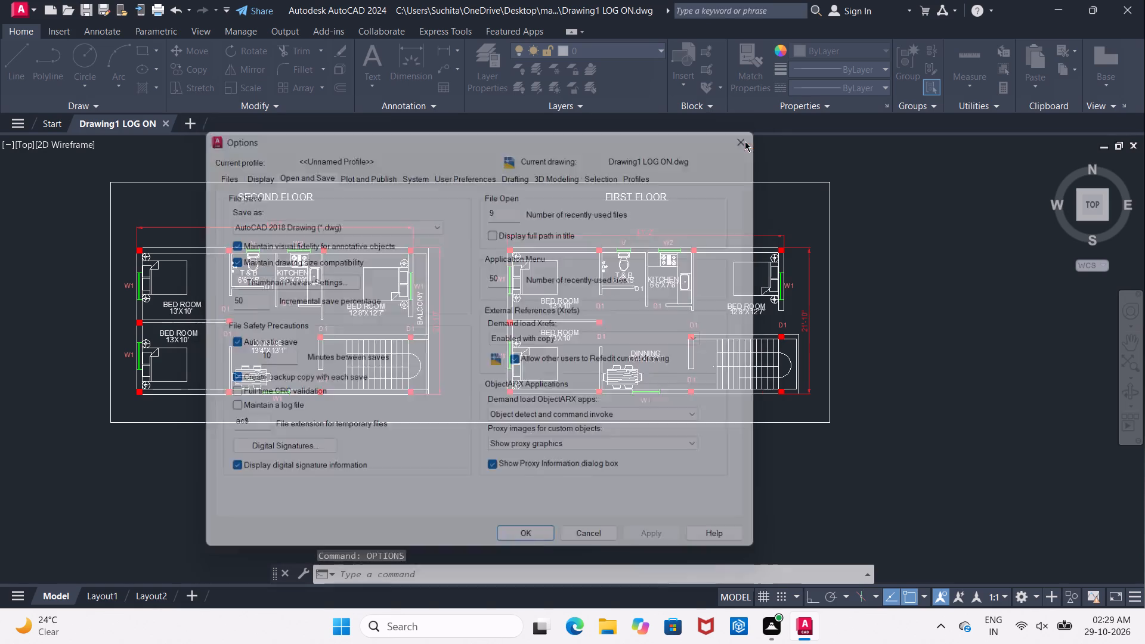
Save another copy of the drawing as Drawing1 LOG OFF in the same folder.
middle_click_drag(718, 179, 713, 185)
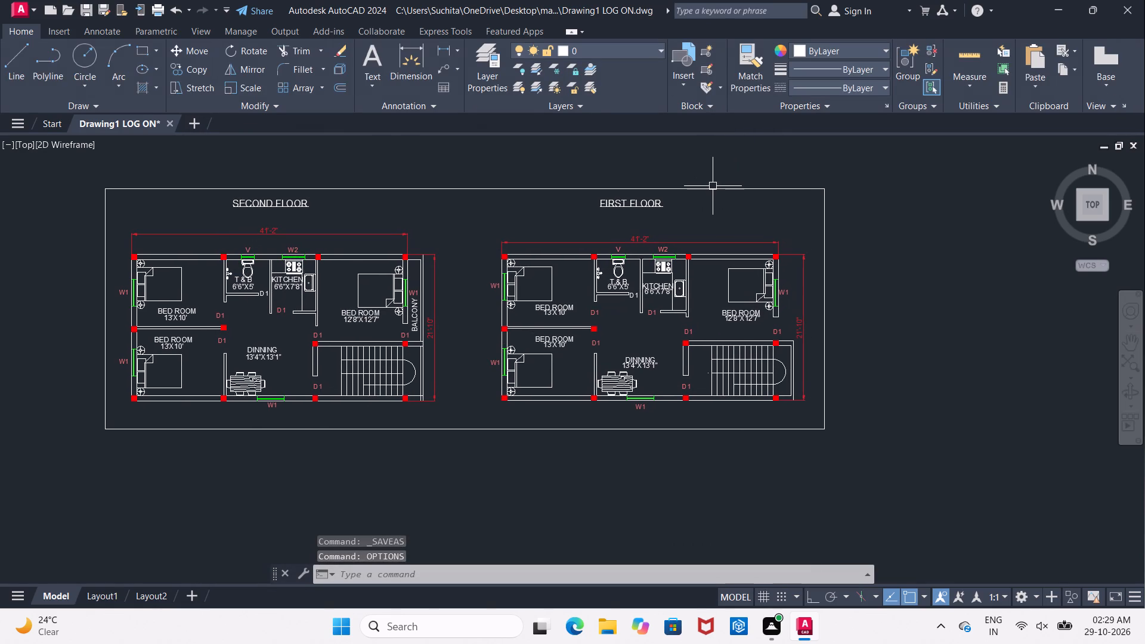
left_click(13, 3)
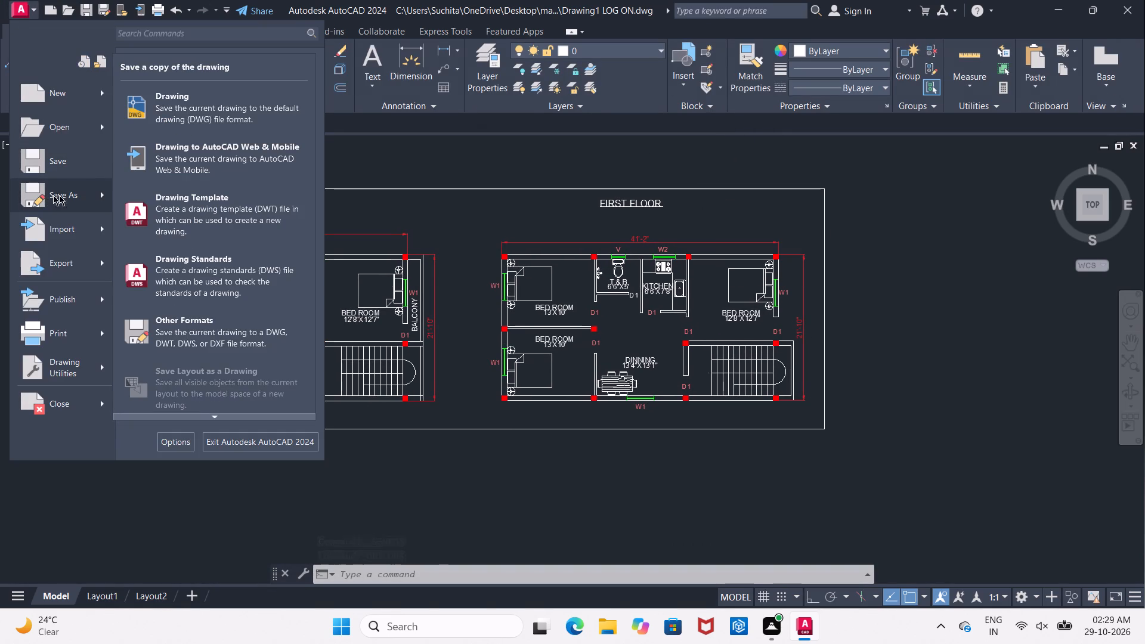
left_click(147, 123)
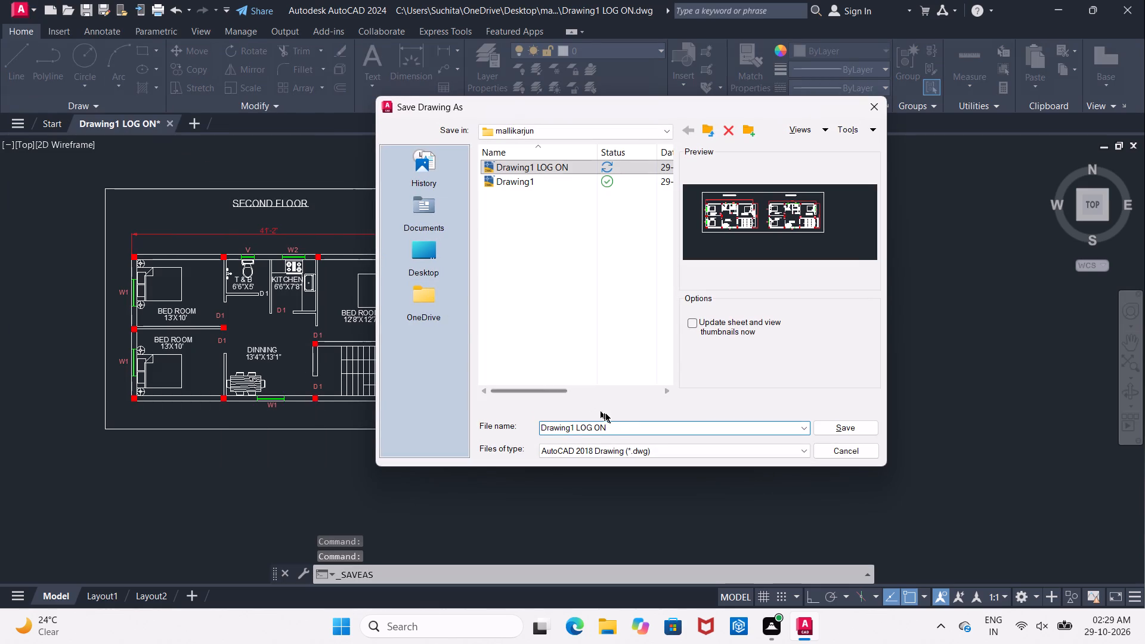
left_click(618, 426)
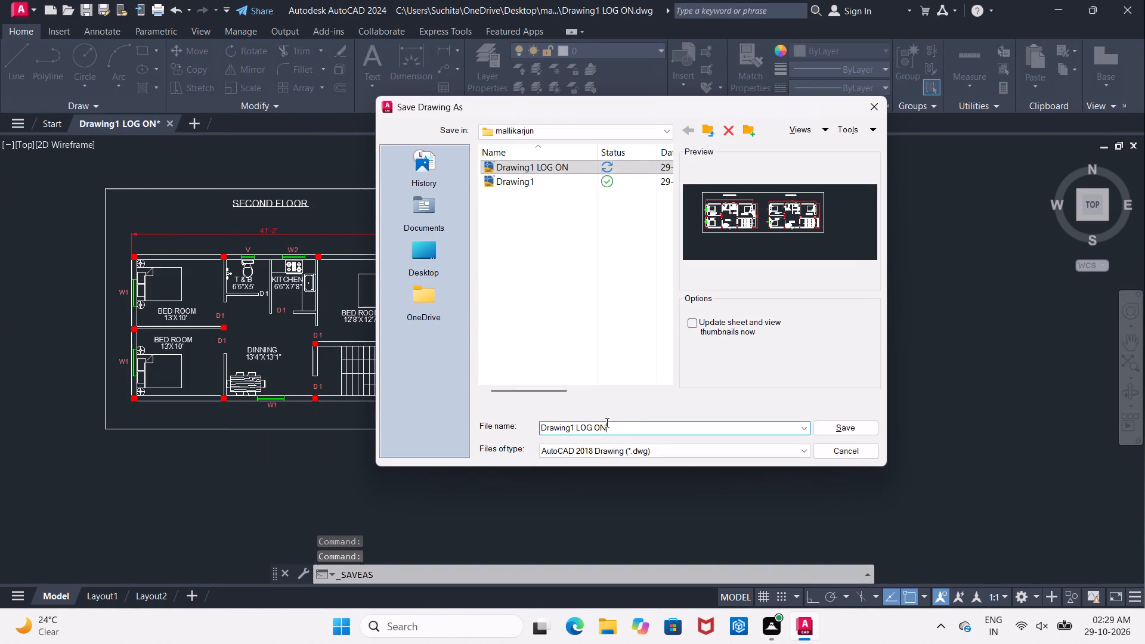
key("BackSpace")
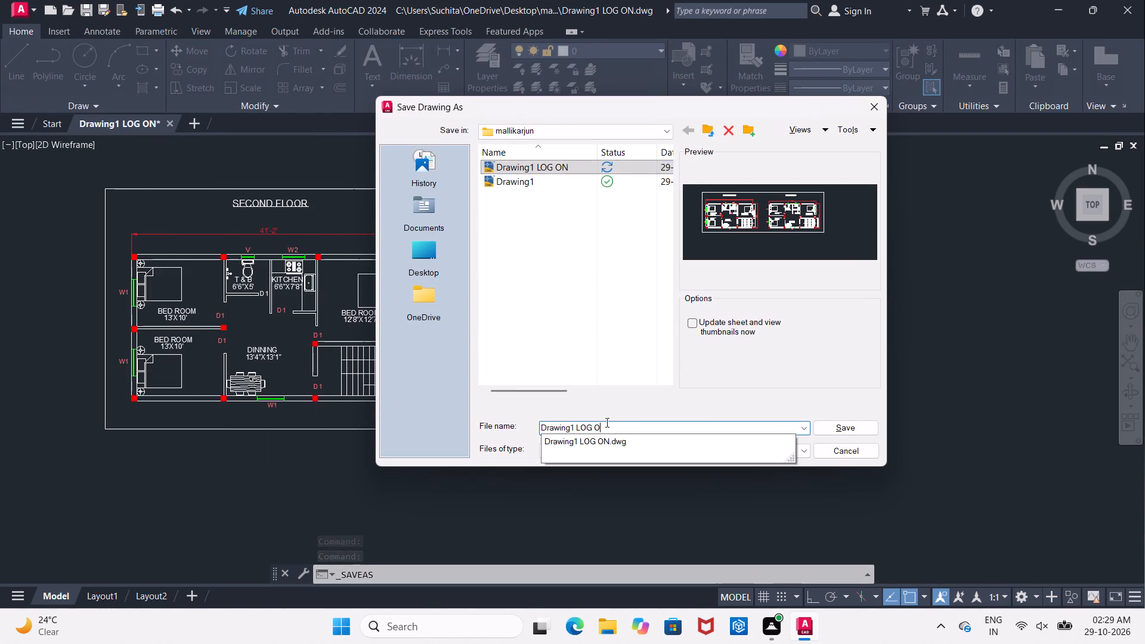
type("FF")
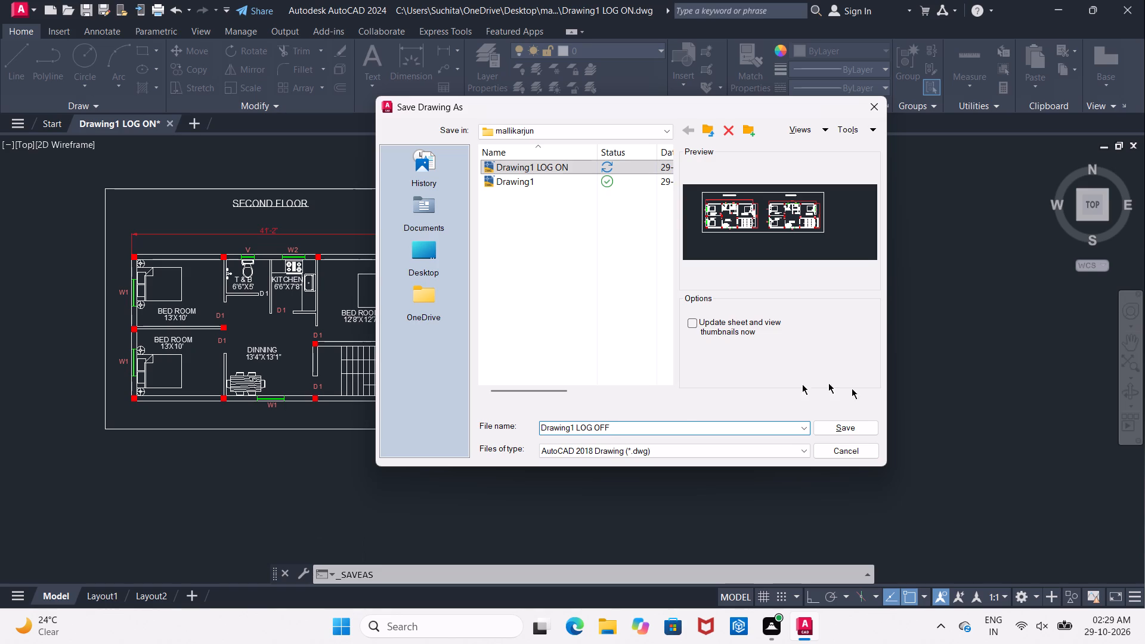
left_click(847, 426)
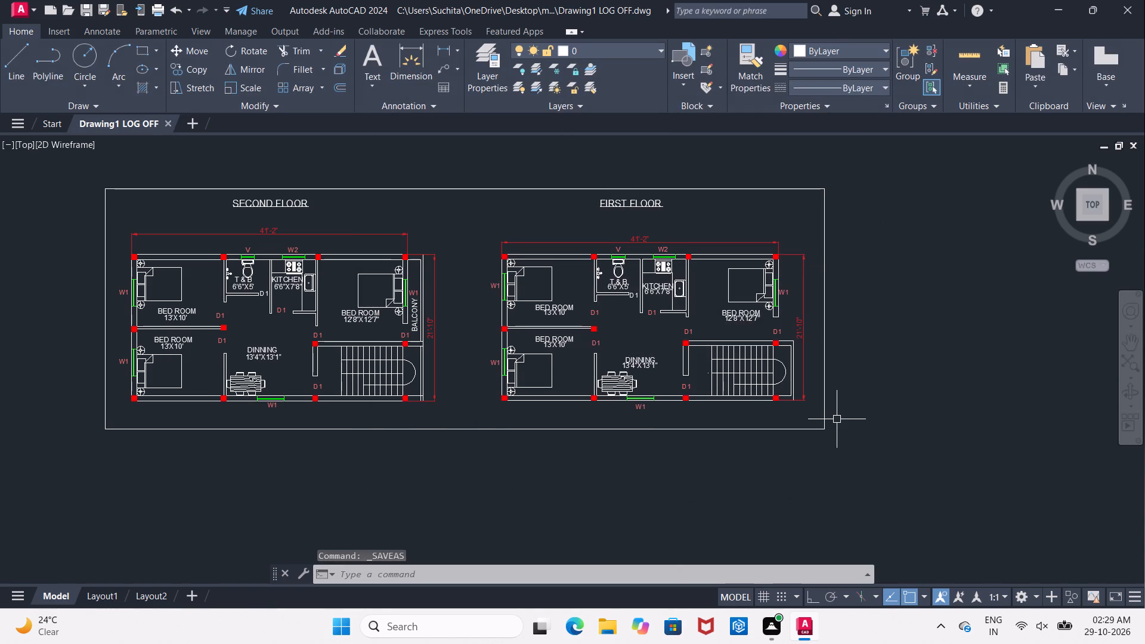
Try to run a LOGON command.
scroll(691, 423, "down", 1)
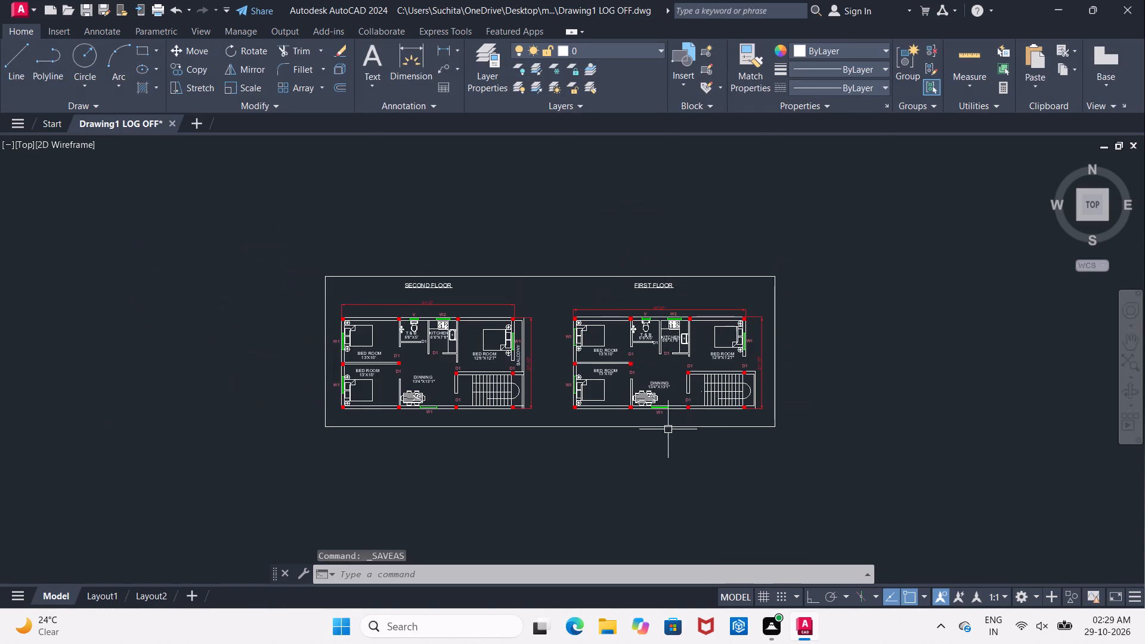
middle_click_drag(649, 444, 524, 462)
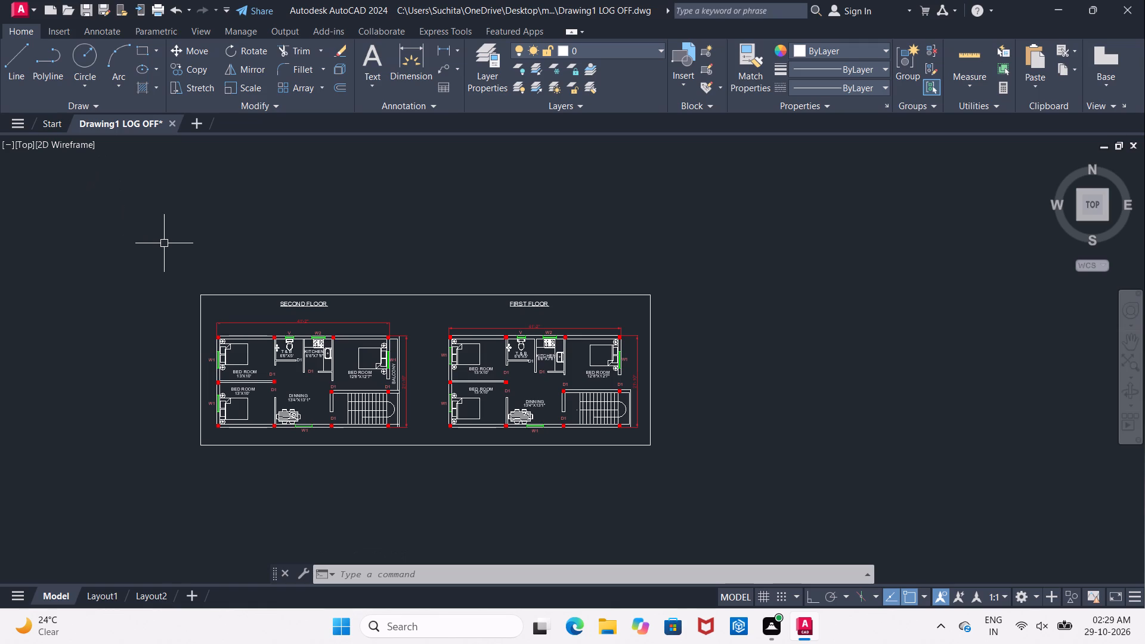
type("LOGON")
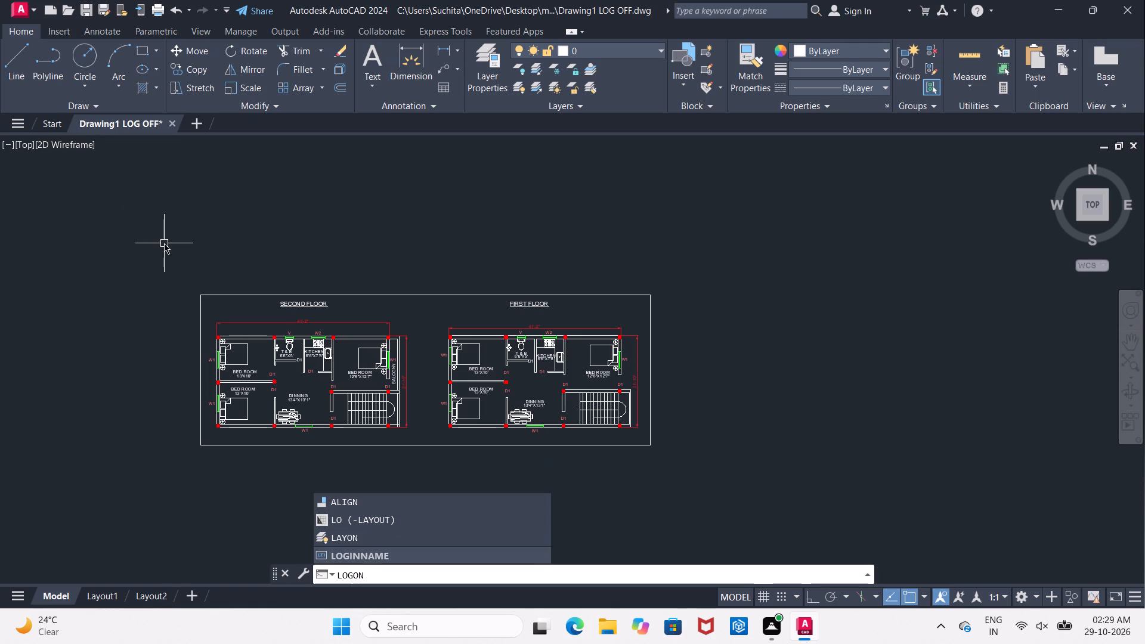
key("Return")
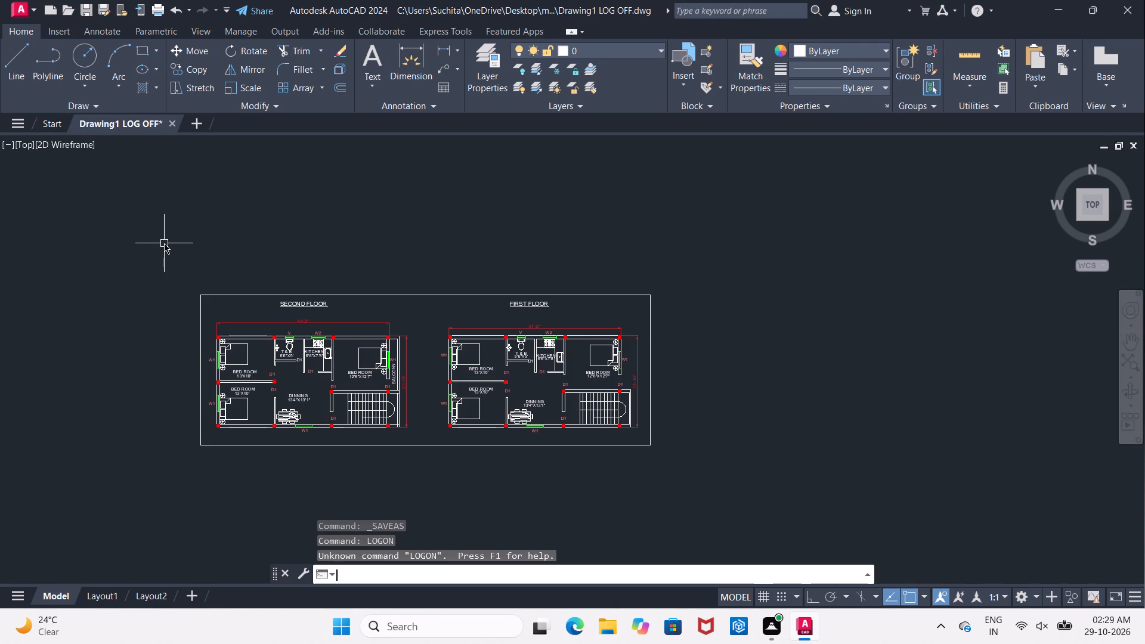
Save a further copy of the drawing as Drawing1 LOG ON M in the same folder.
left_click(14, 5)
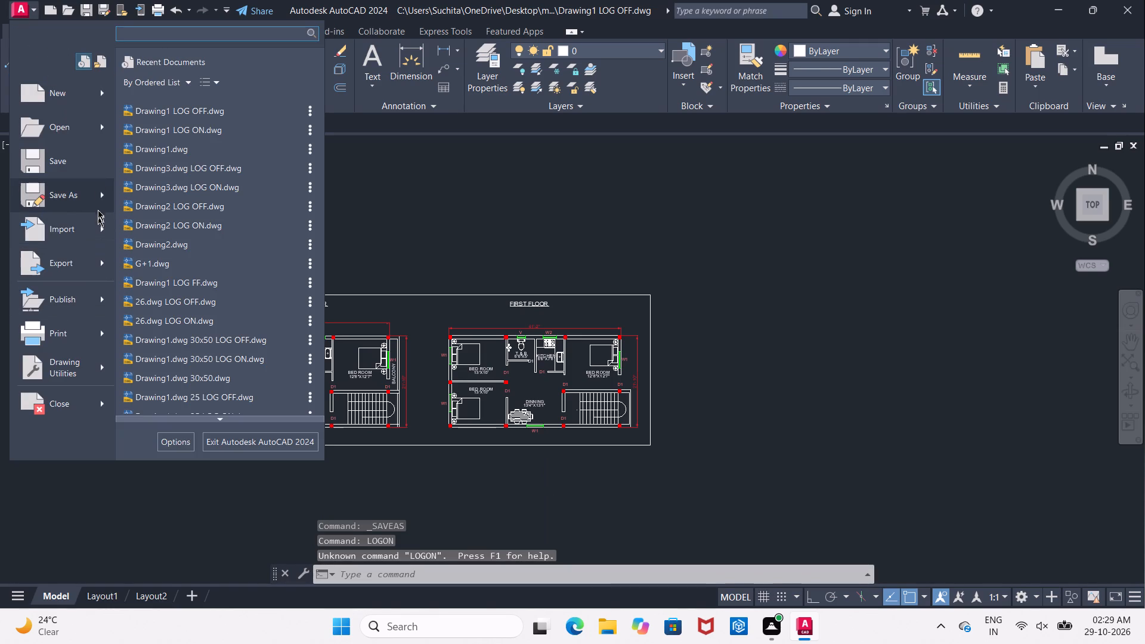
left_click(97, 200)
left_click(150, 119)
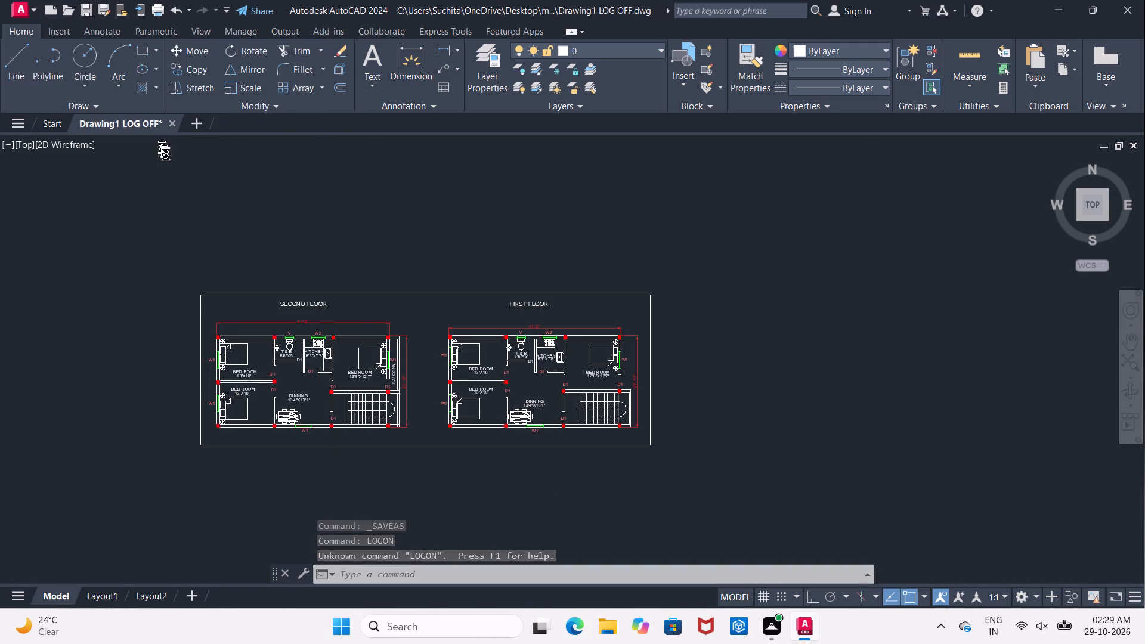
left_click(629, 432)
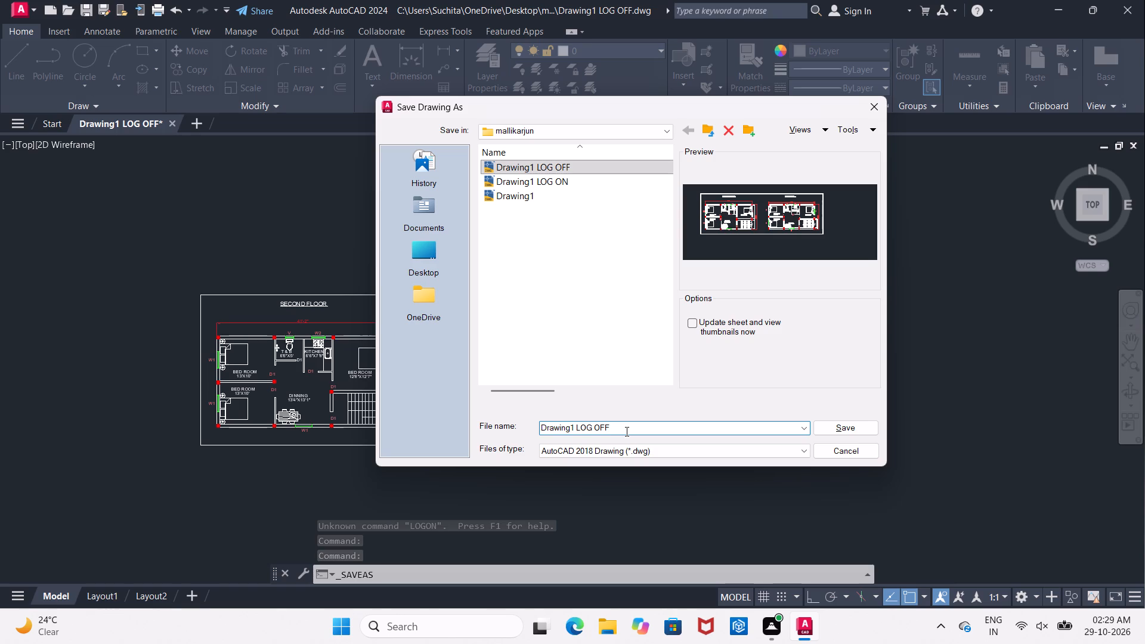
key("BackSpace")
key("BackSpace")
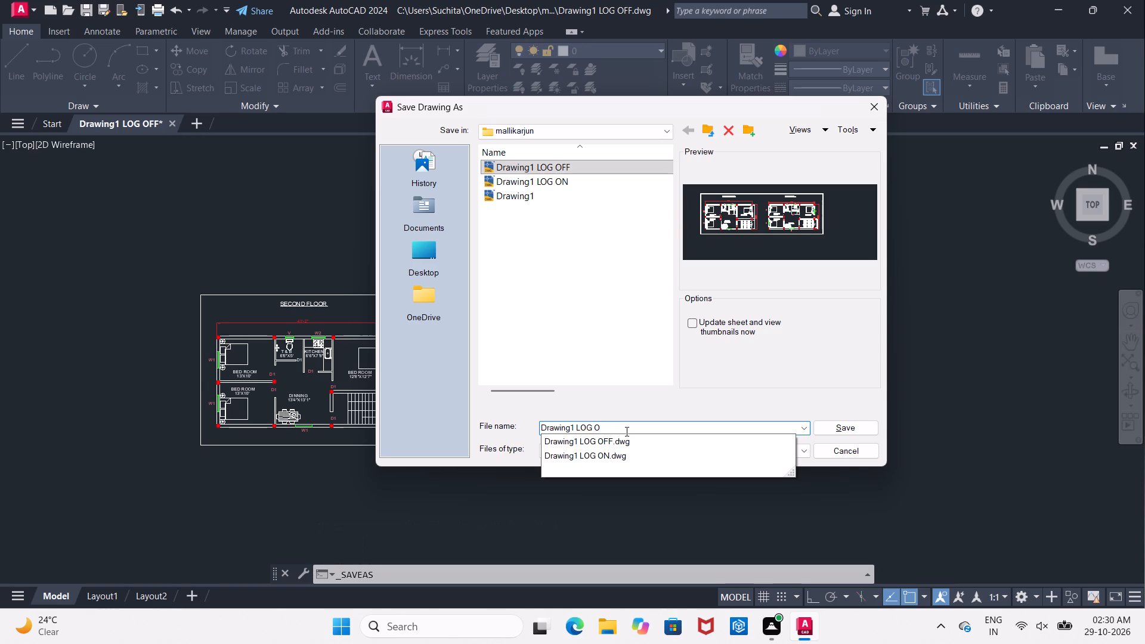
key("n")
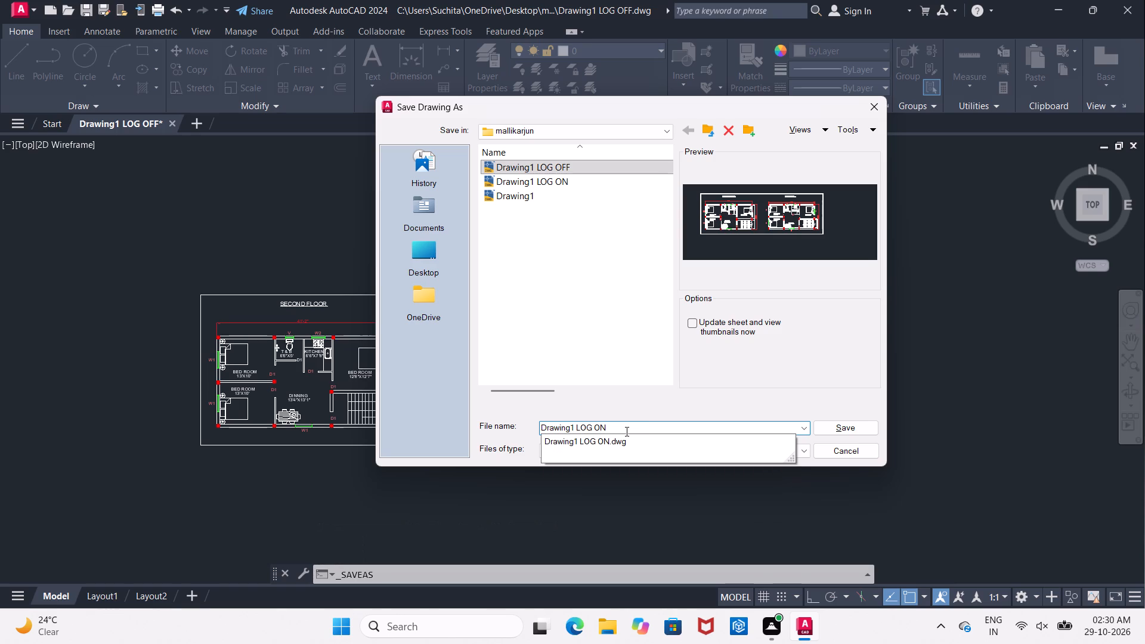
key("space")
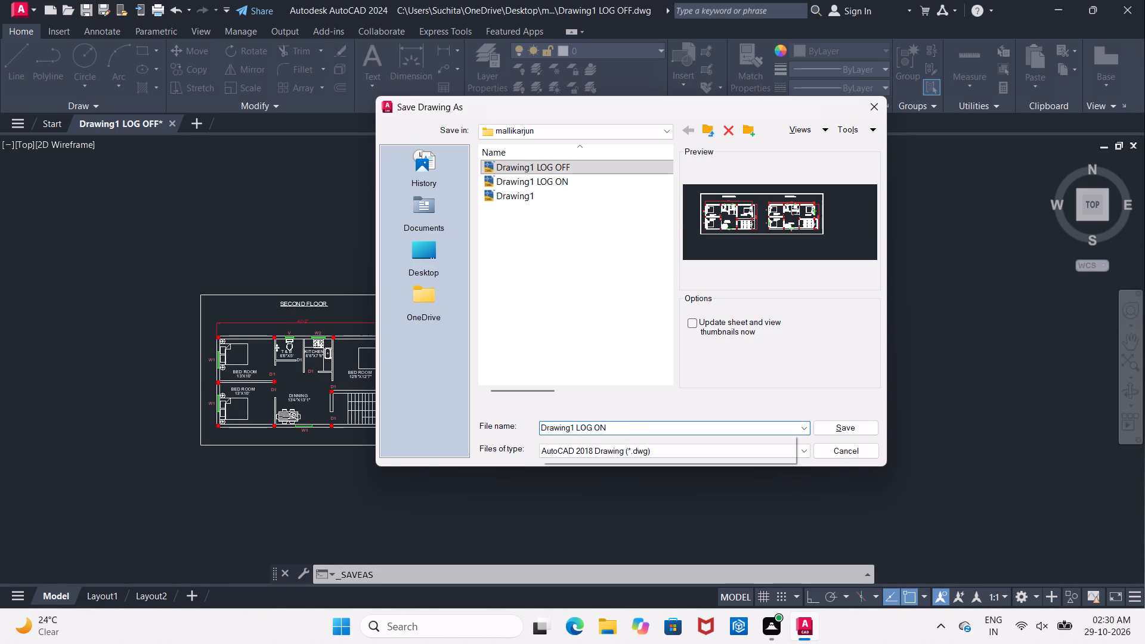
key("m")
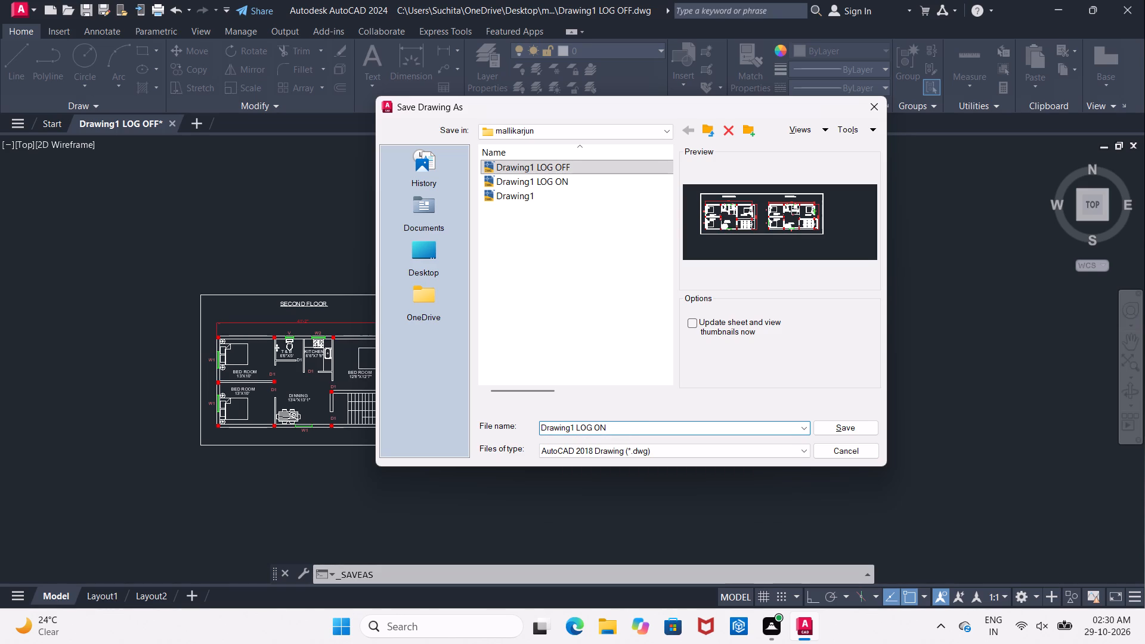
left_click(819, 429)
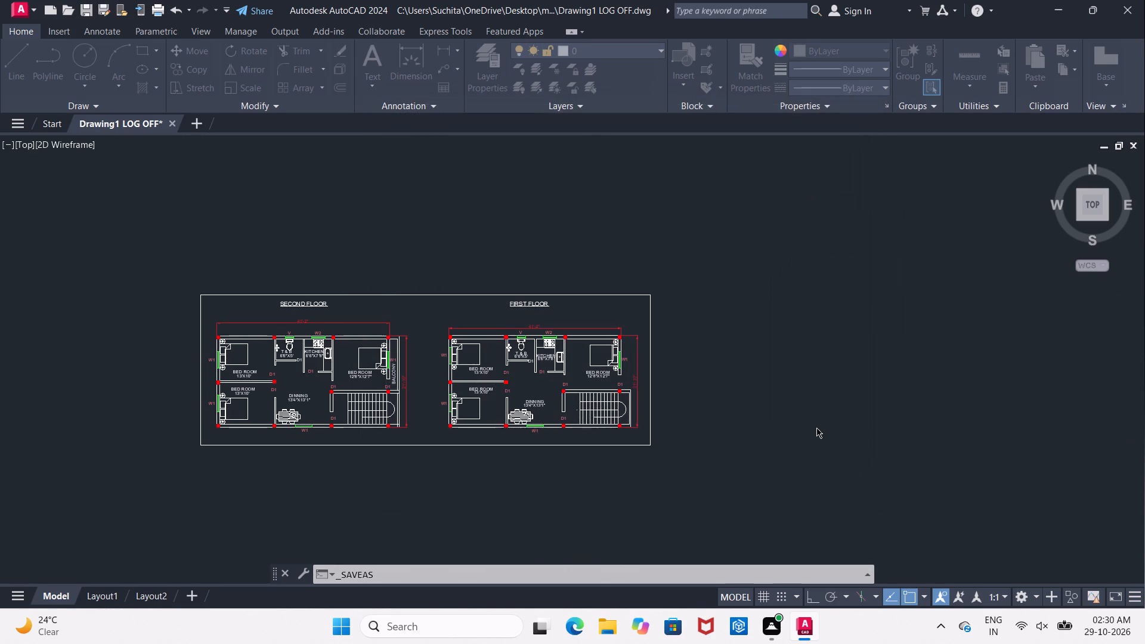
Set up the plot with DWG To PDF.pc3, a window area around the bordered two-floor plan, and the plot centred.
middle_click_drag(785, 416, 739, 349)
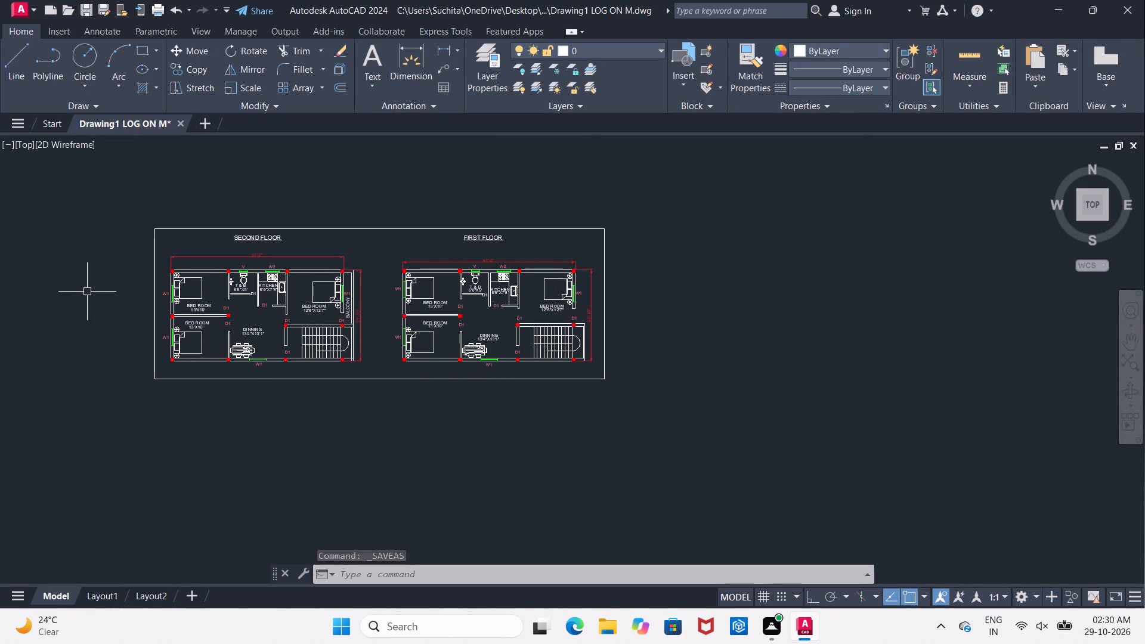
key("ctrl+p")
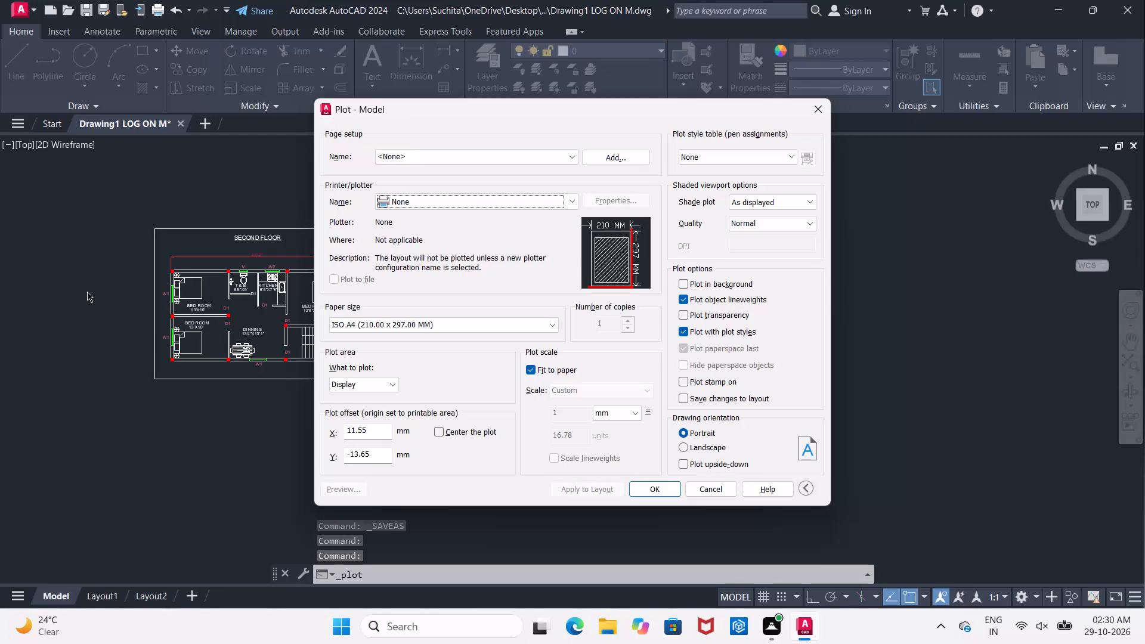
left_click(572, 200)
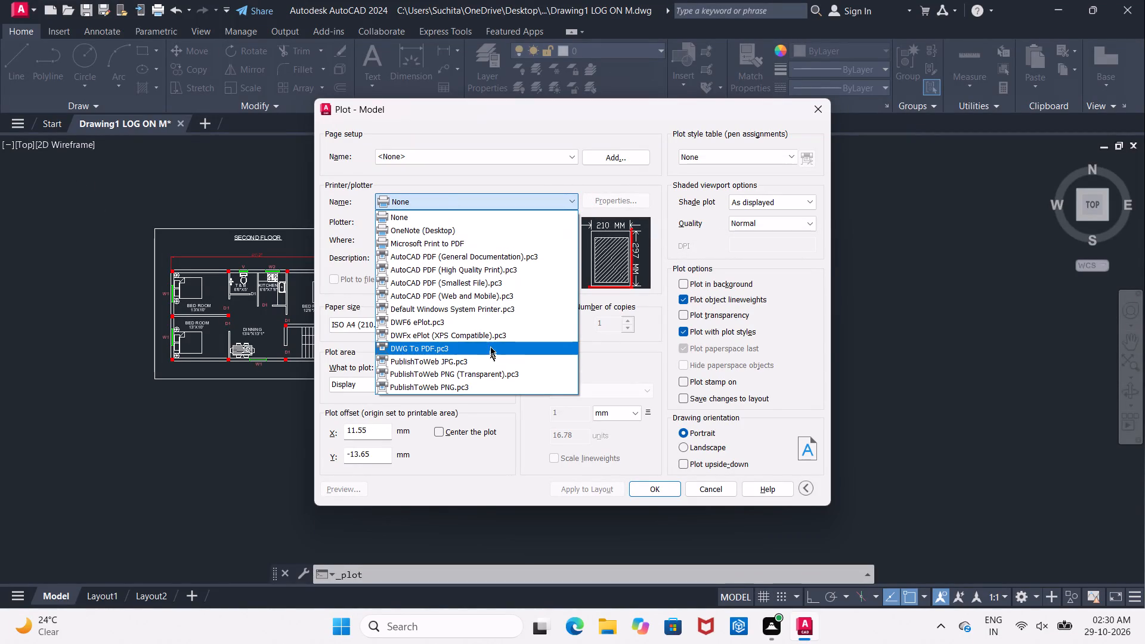
left_click(491, 344)
left_click(388, 383)
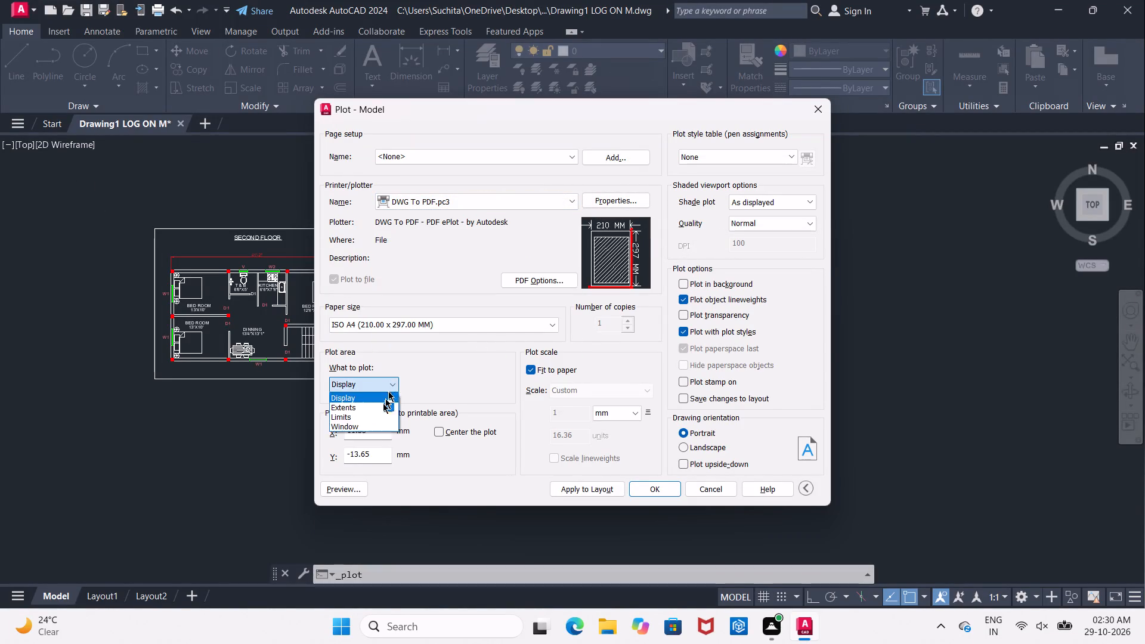
left_click(374, 429)
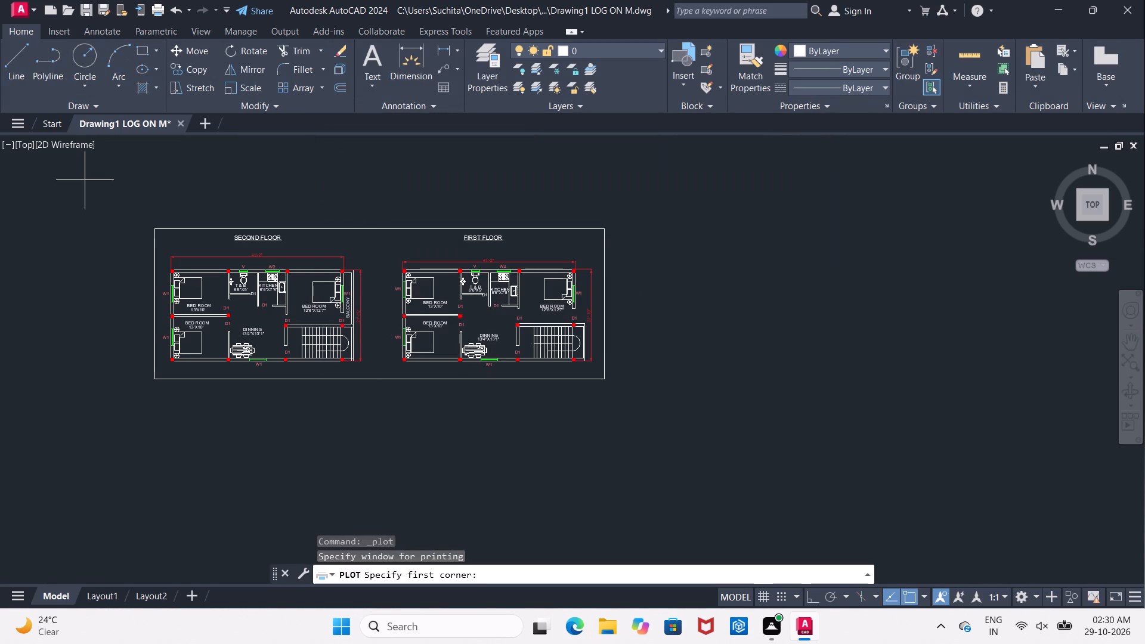
left_click(158, 230)
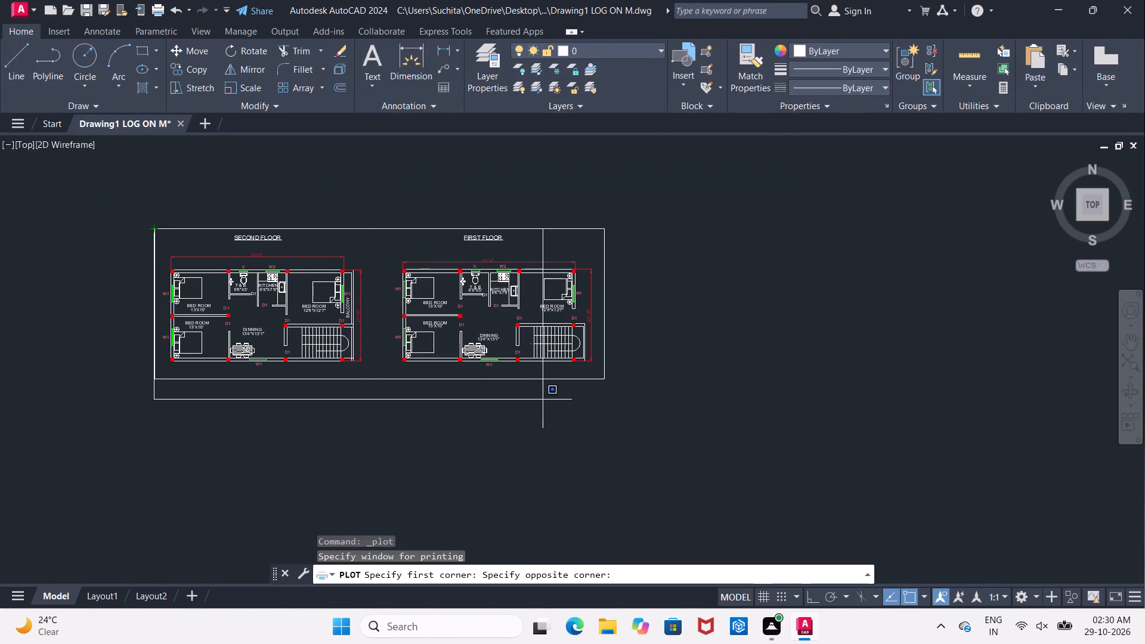
left_click(607, 381)
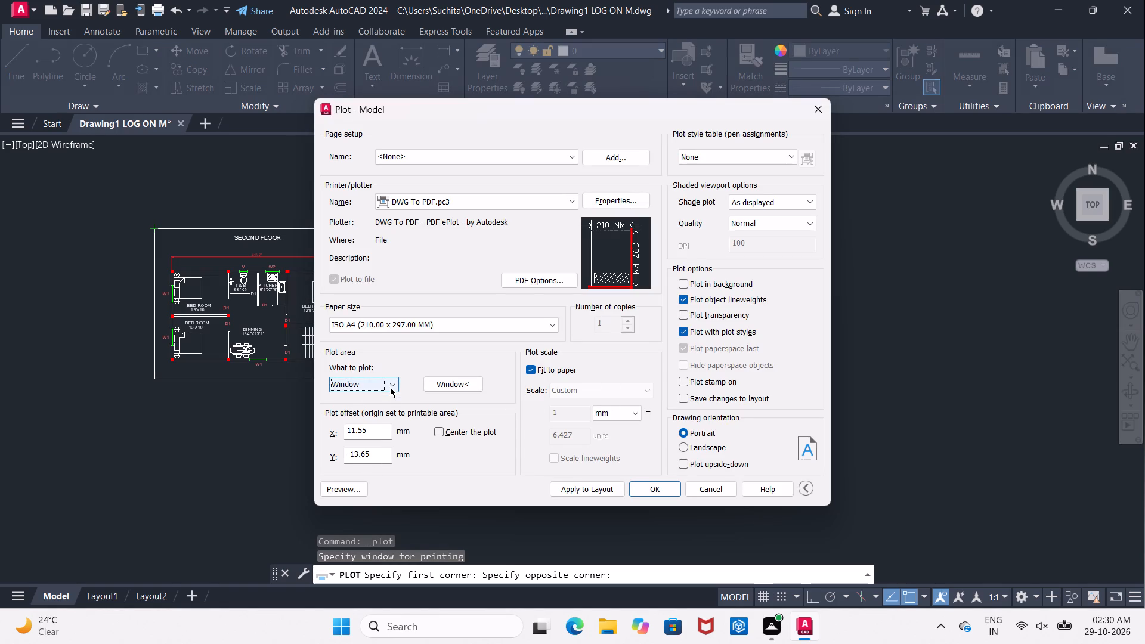
left_click(447, 432)
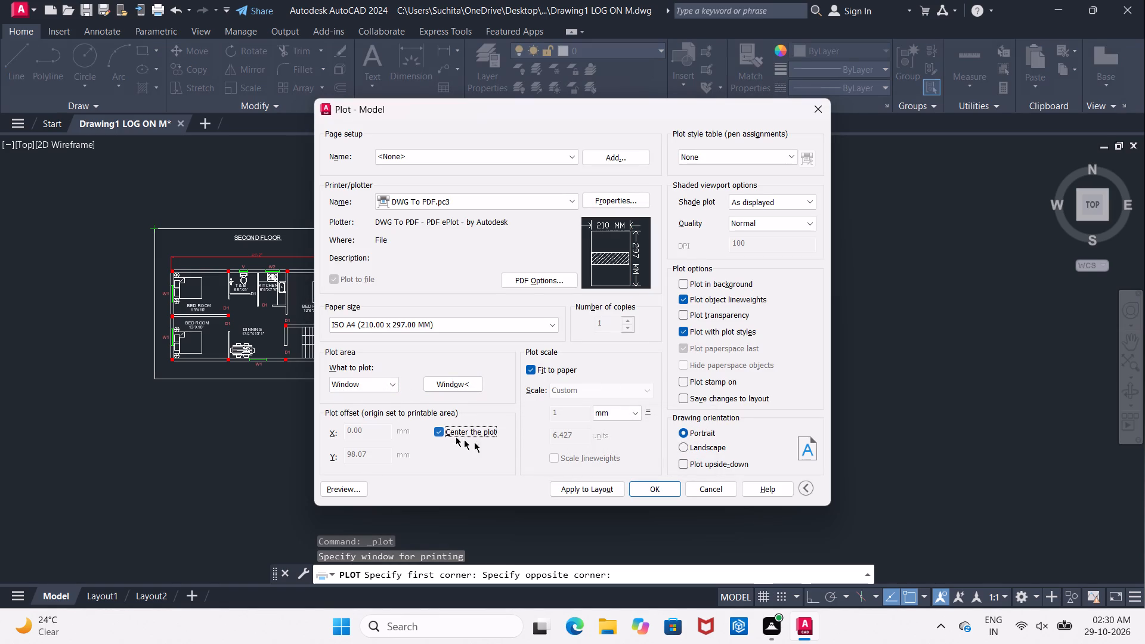
middle_click_drag(497, 443, 395, 365)
Plot to a PDF named Drawing1 M-Model in the mallikarjun folder on the Desktop.
left_click(651, 488)
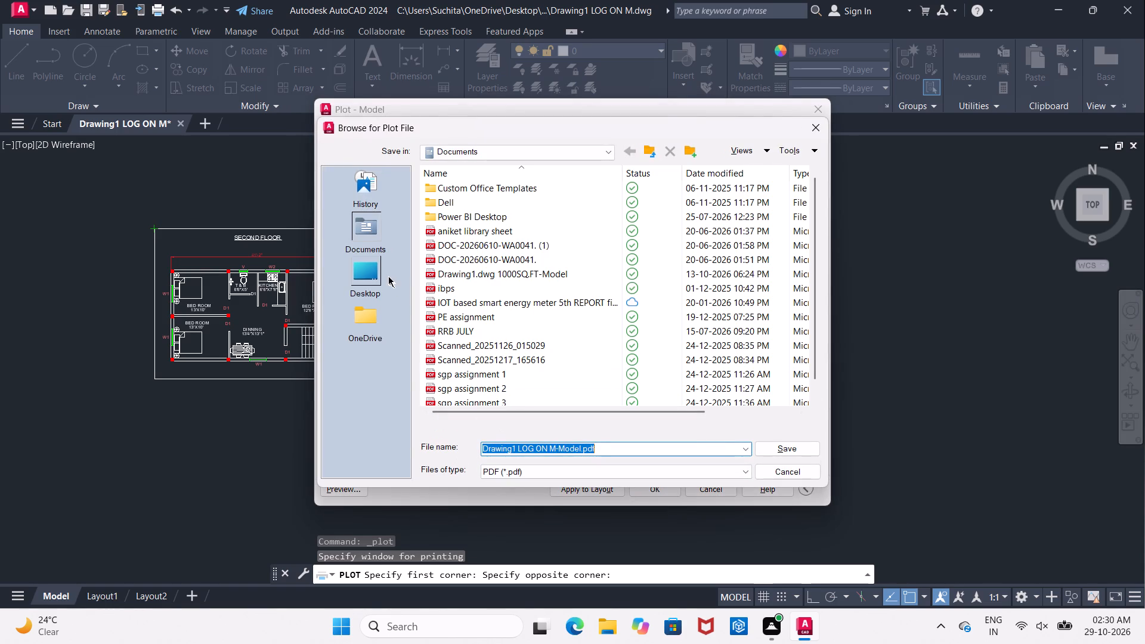
double_click(370, 276)
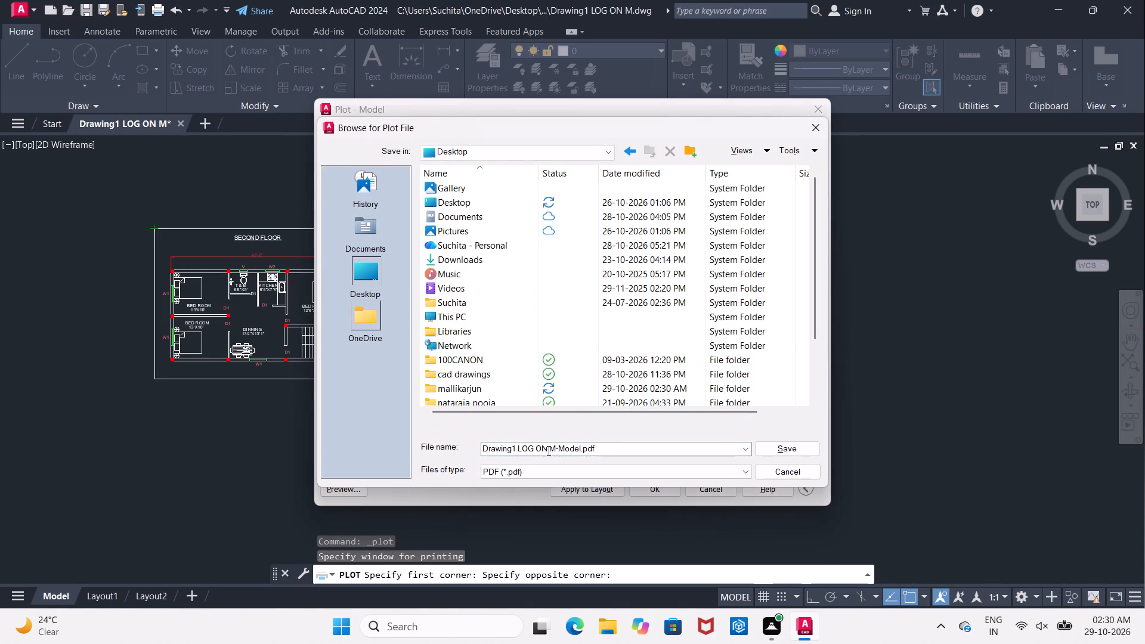
left_click(549, 451)
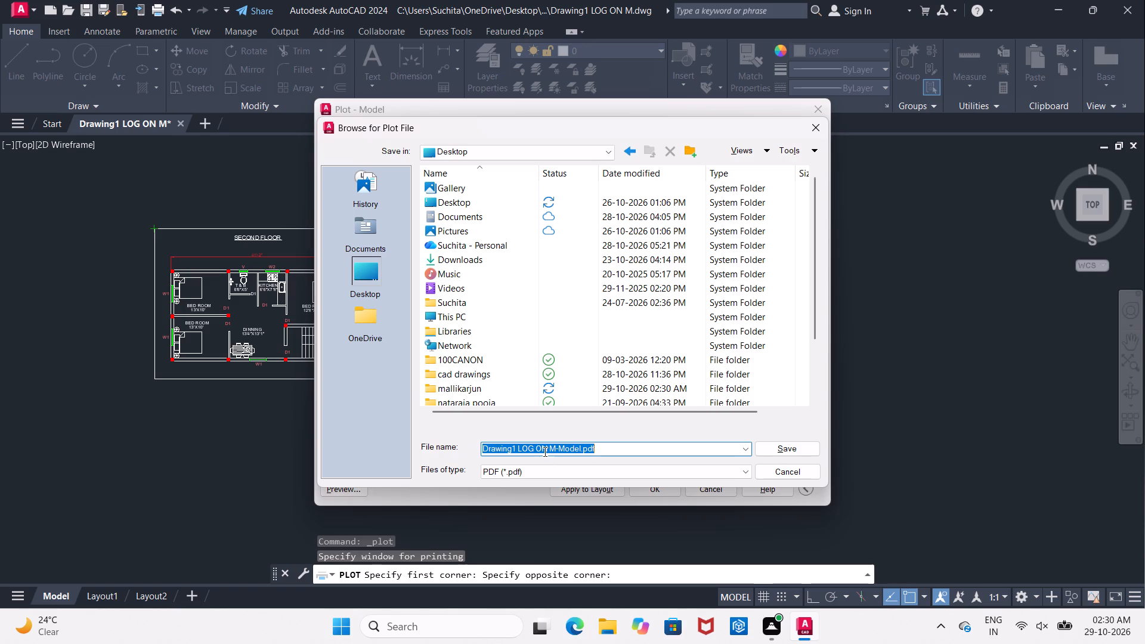
left_click(547, 450)
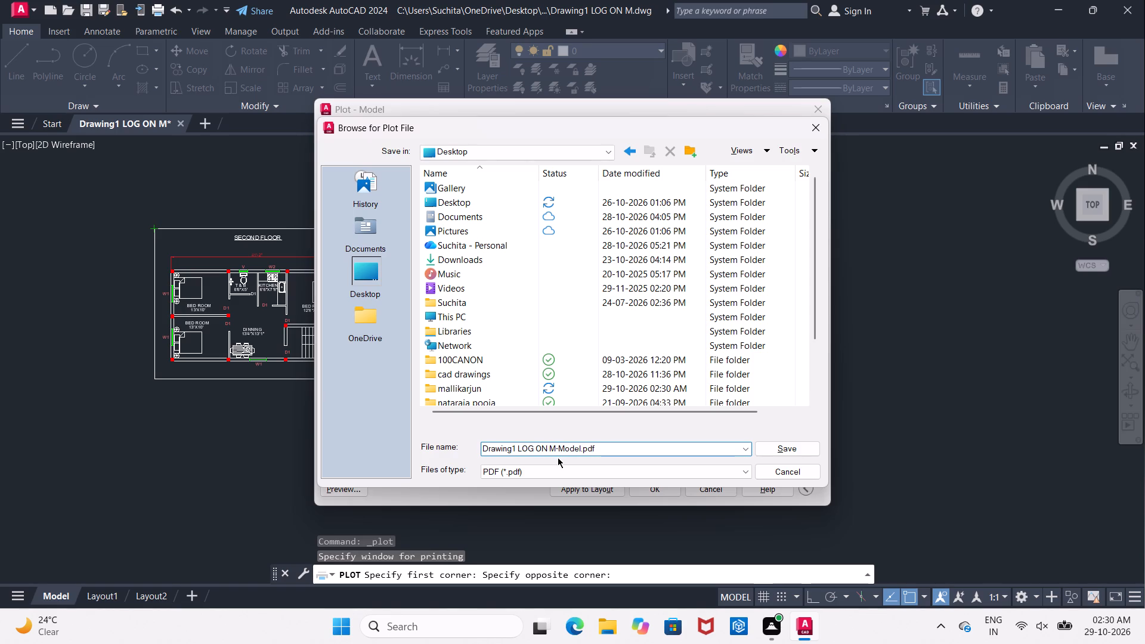
key("BackSpace")
key("BackSpace")
key("BackSpace")
key("BackSpace")
key("BackSpace")
key("BackSpace")
left_click(492, 393)
left_click(492, 393)
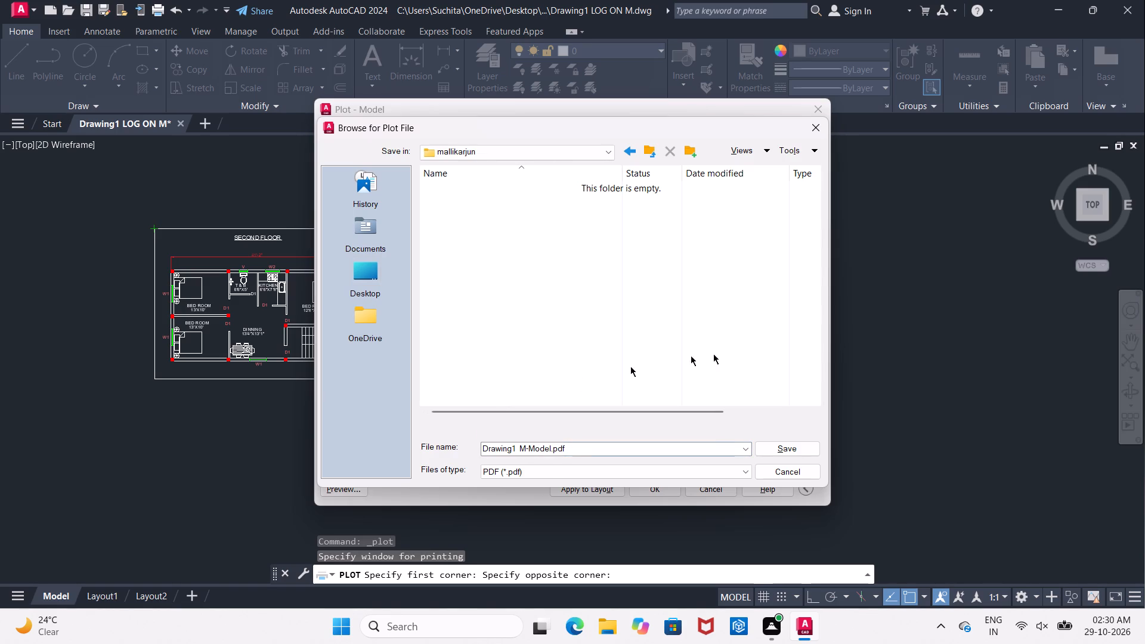
left_click(791, 451)
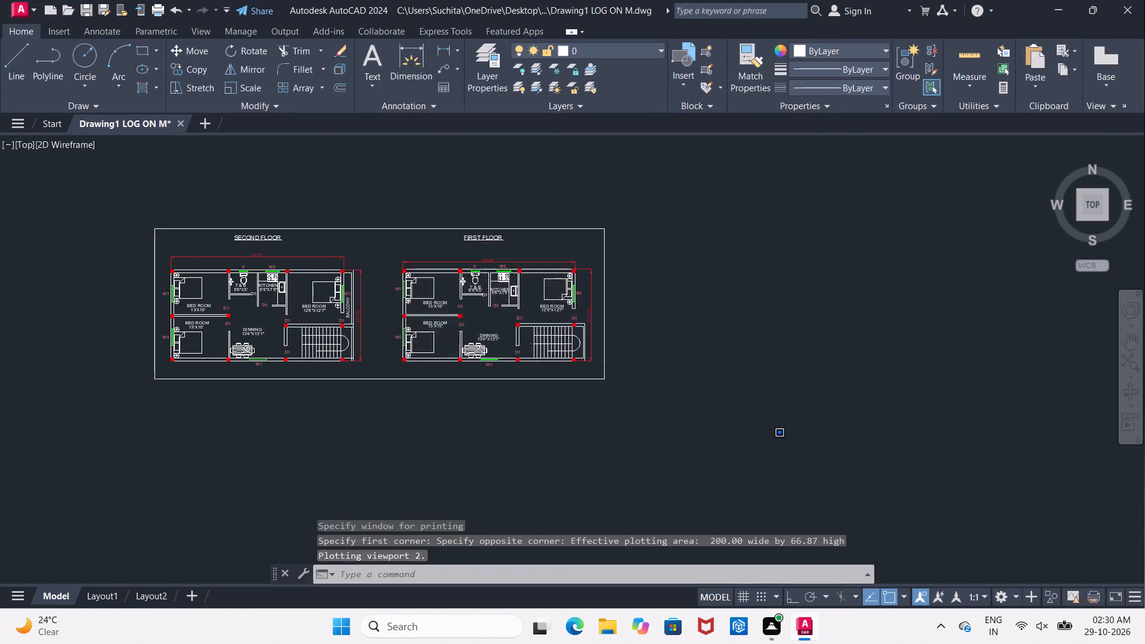
Examine both floor plans in the plotted PDF in Microsoft Edge, and close it to return to AutoCAD.
scroll(726, 432, "down", 2)
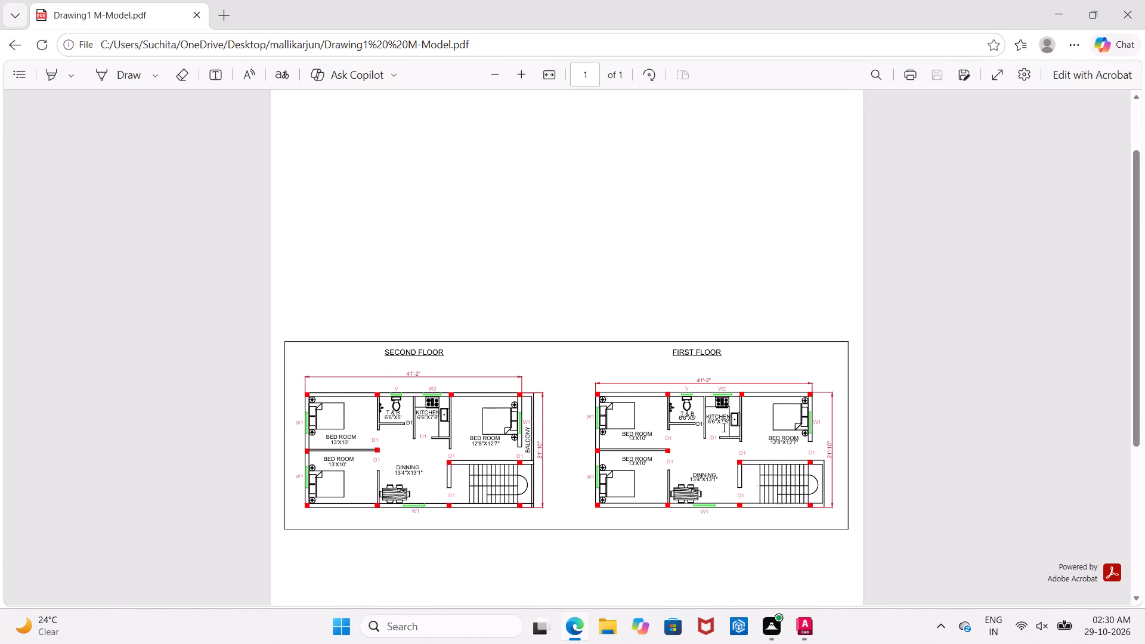
scroll(724, 428, "down", 1)
left_click(1110, 24)
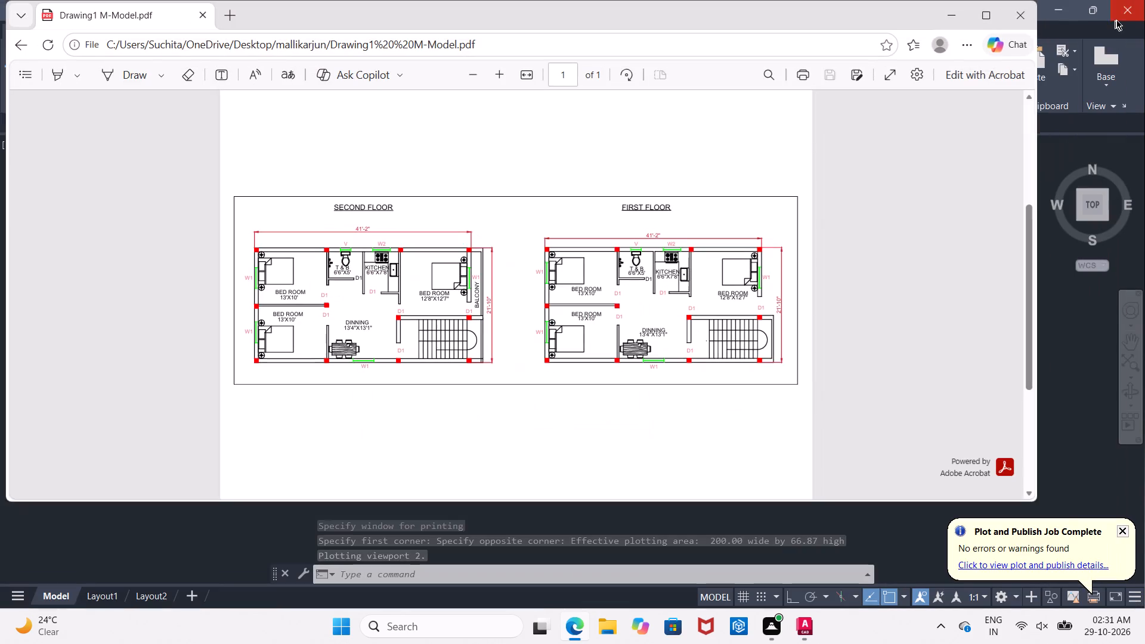
left_click(1010, 21)
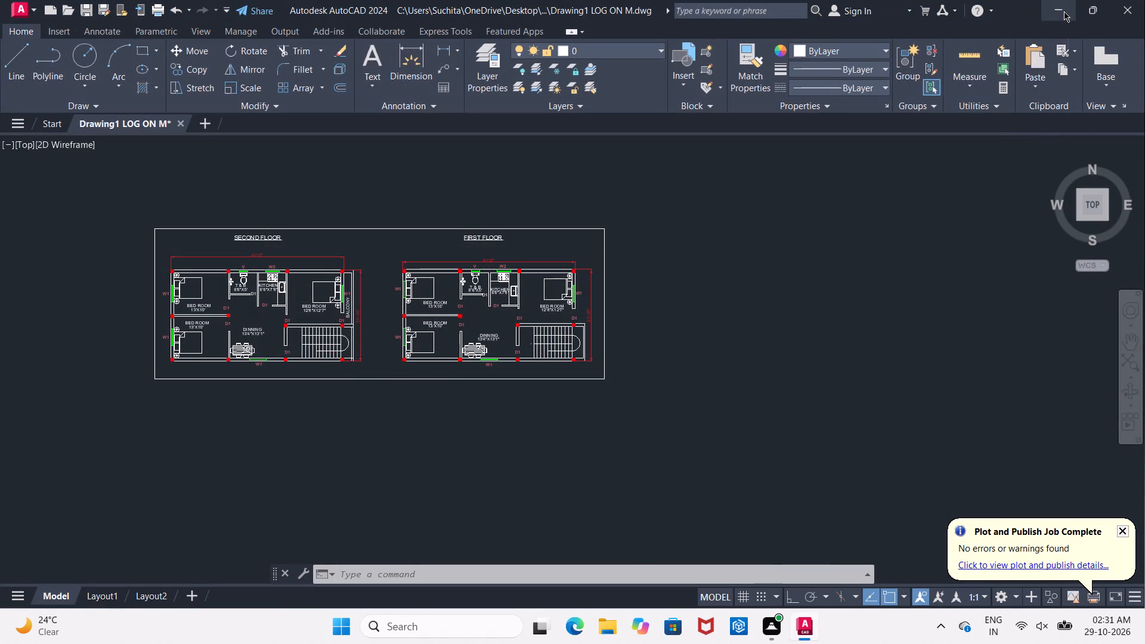